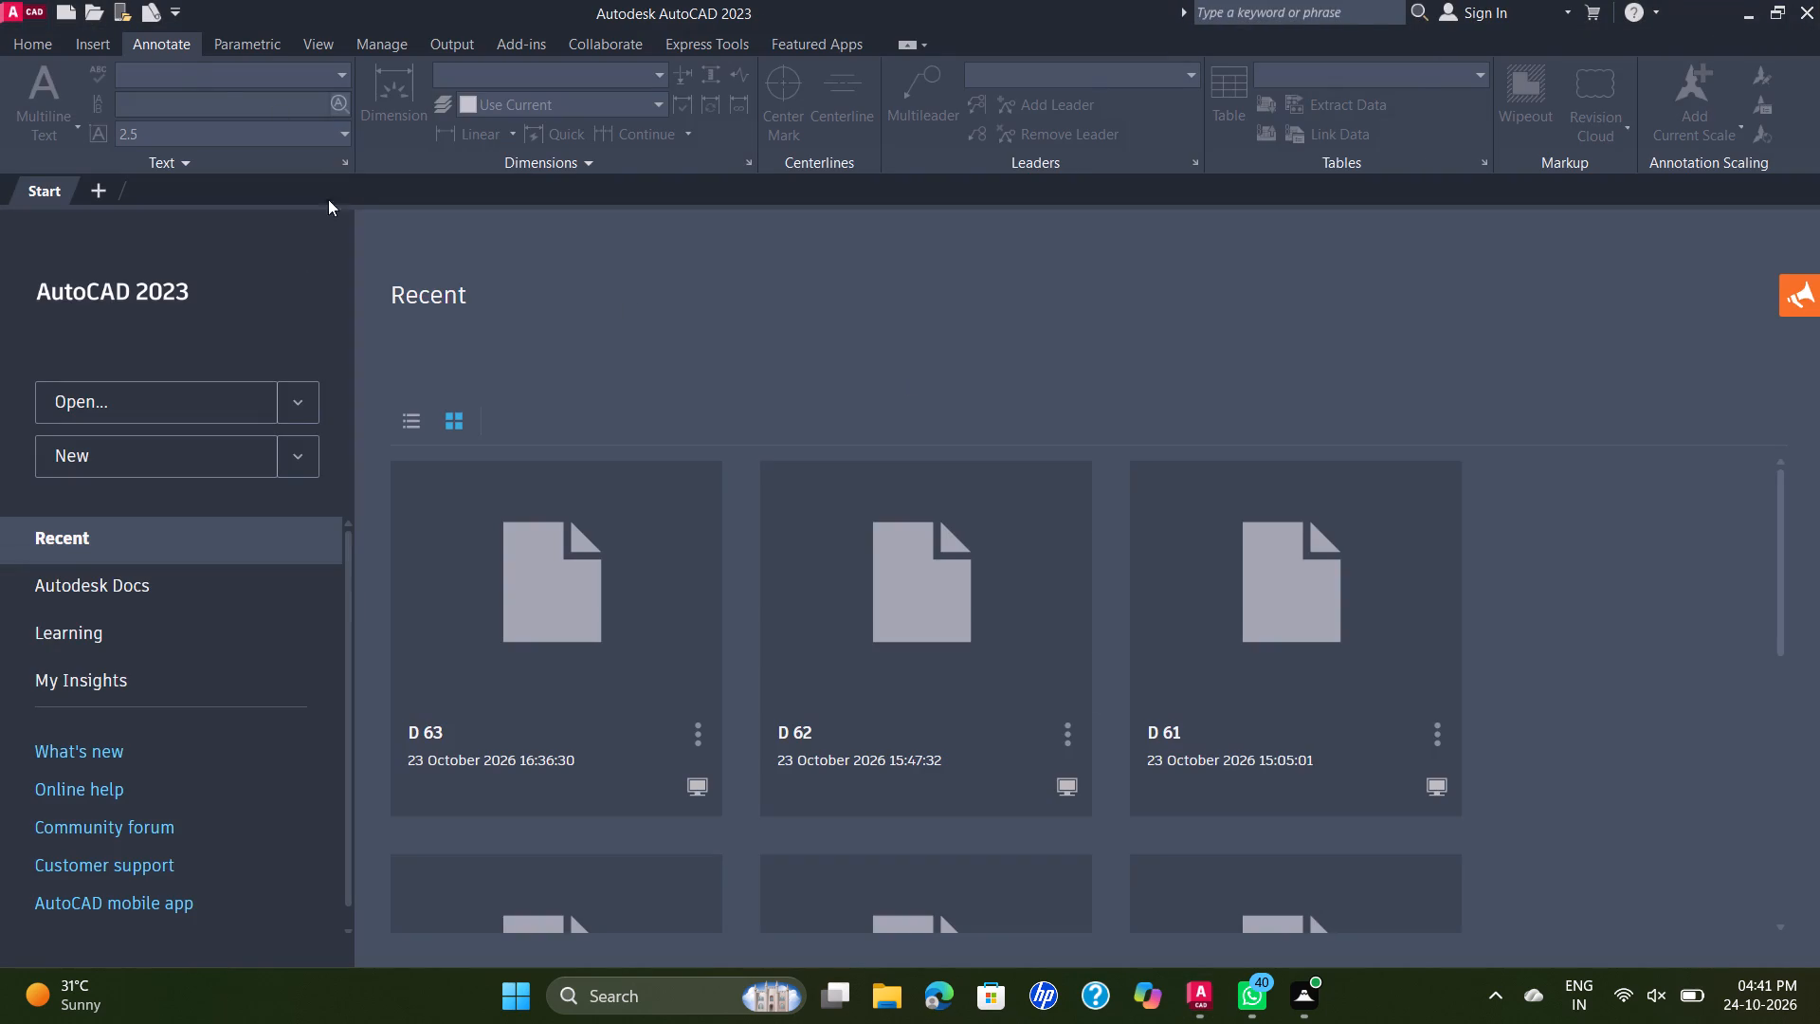
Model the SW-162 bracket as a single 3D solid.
Start a new blank drawing from the acadiso.dwt template.
{"action": "left_click", "coordinate": [150, 465]}
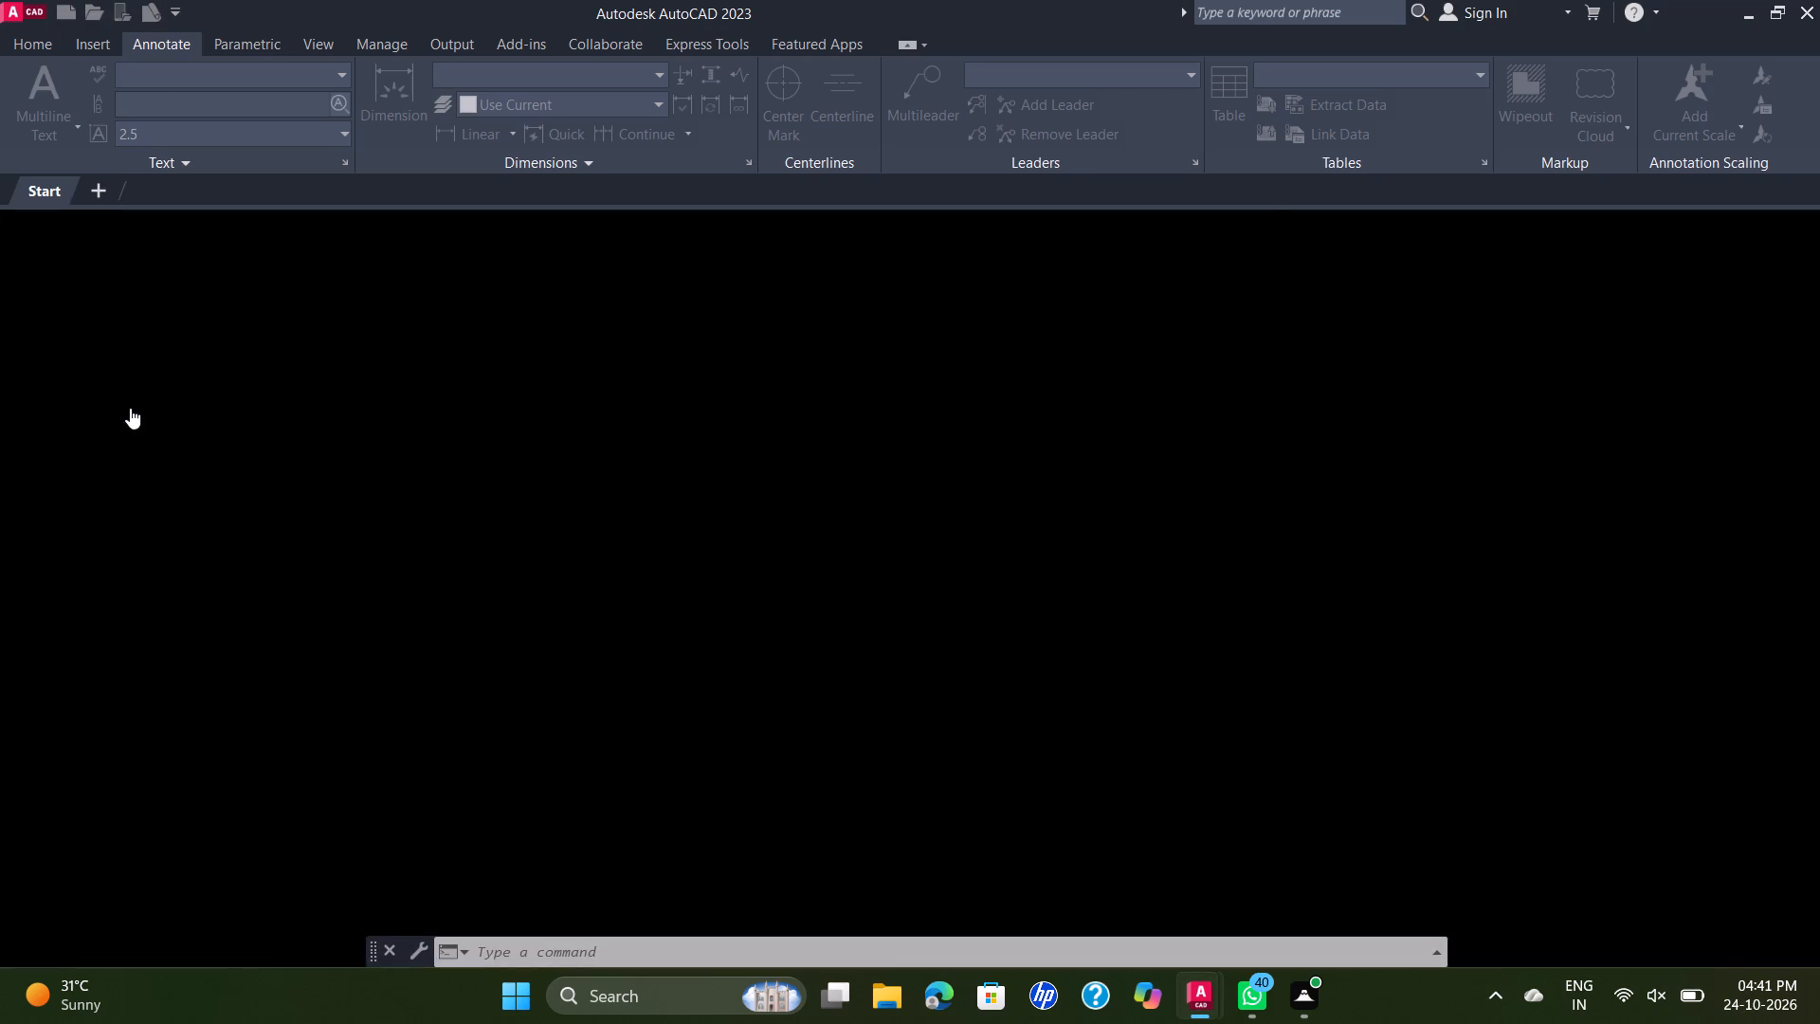
{"action": "left_click", "coordinate": [43, 37]}
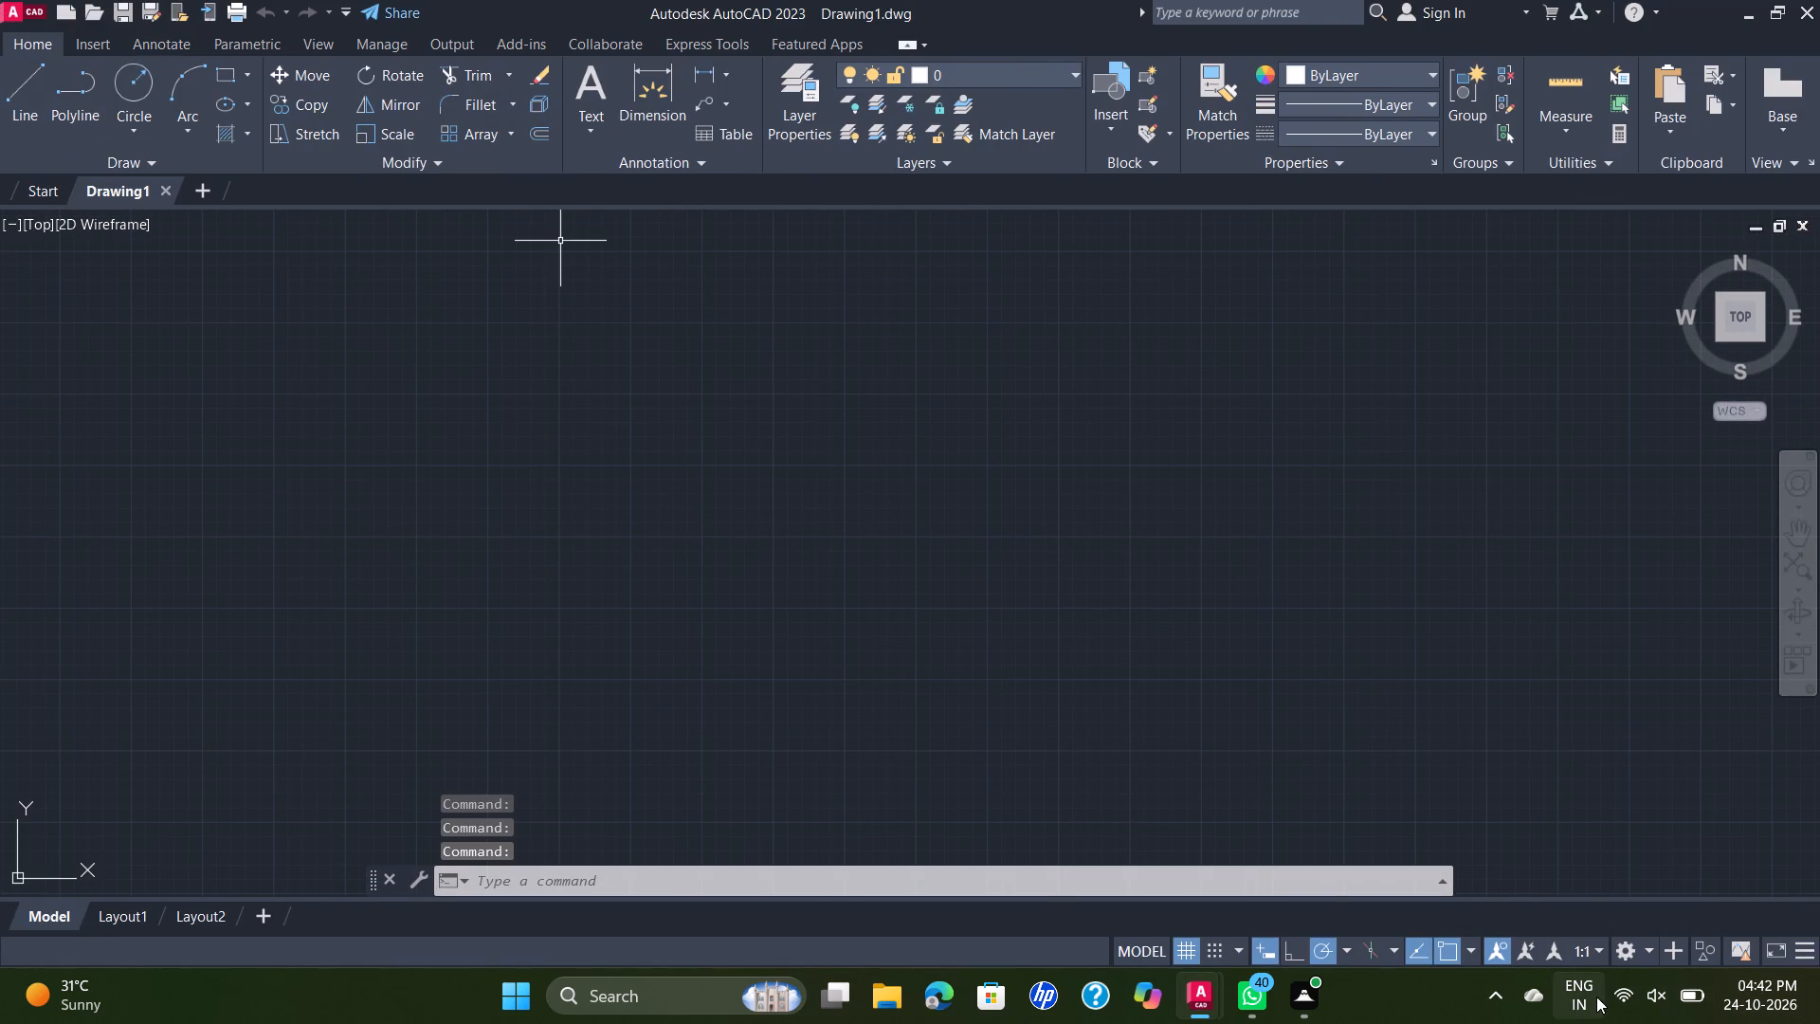
Switch the workspace to 3D Modeling.
{"action": "left_click", "coordinate": [1627, 951]}
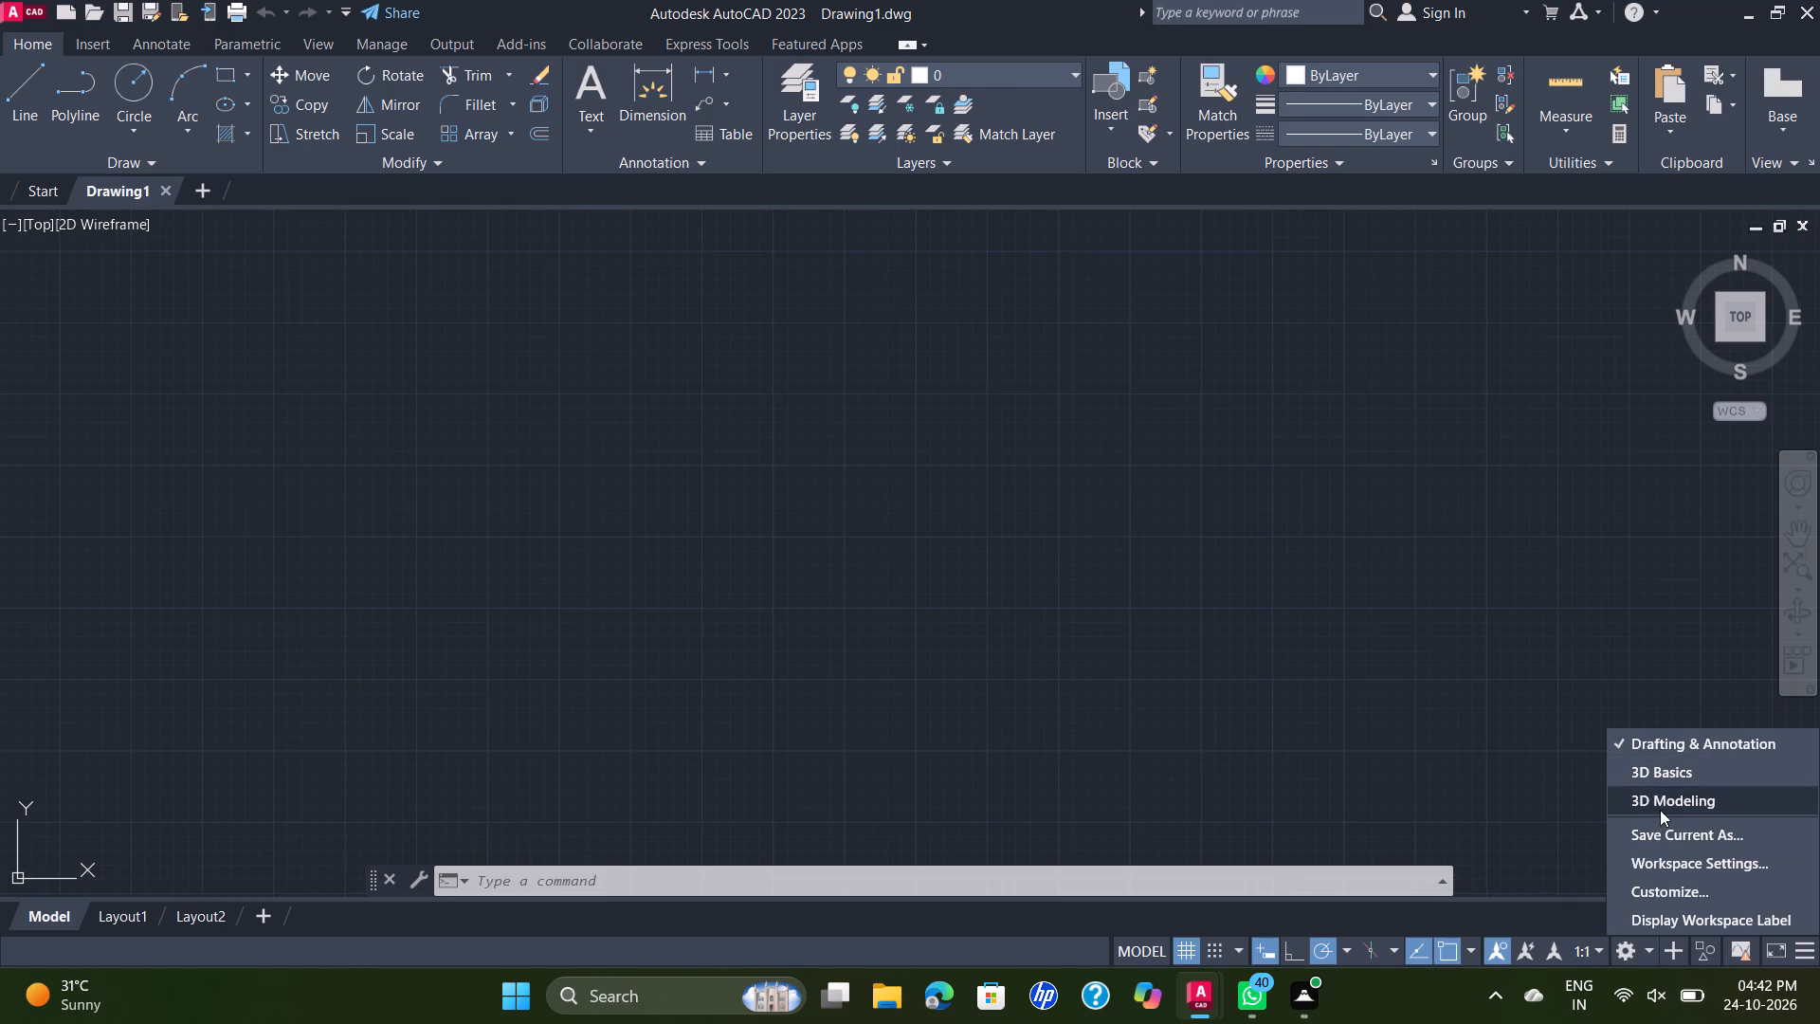
{"action": "left_click", "coordinate": [1660, 810]}
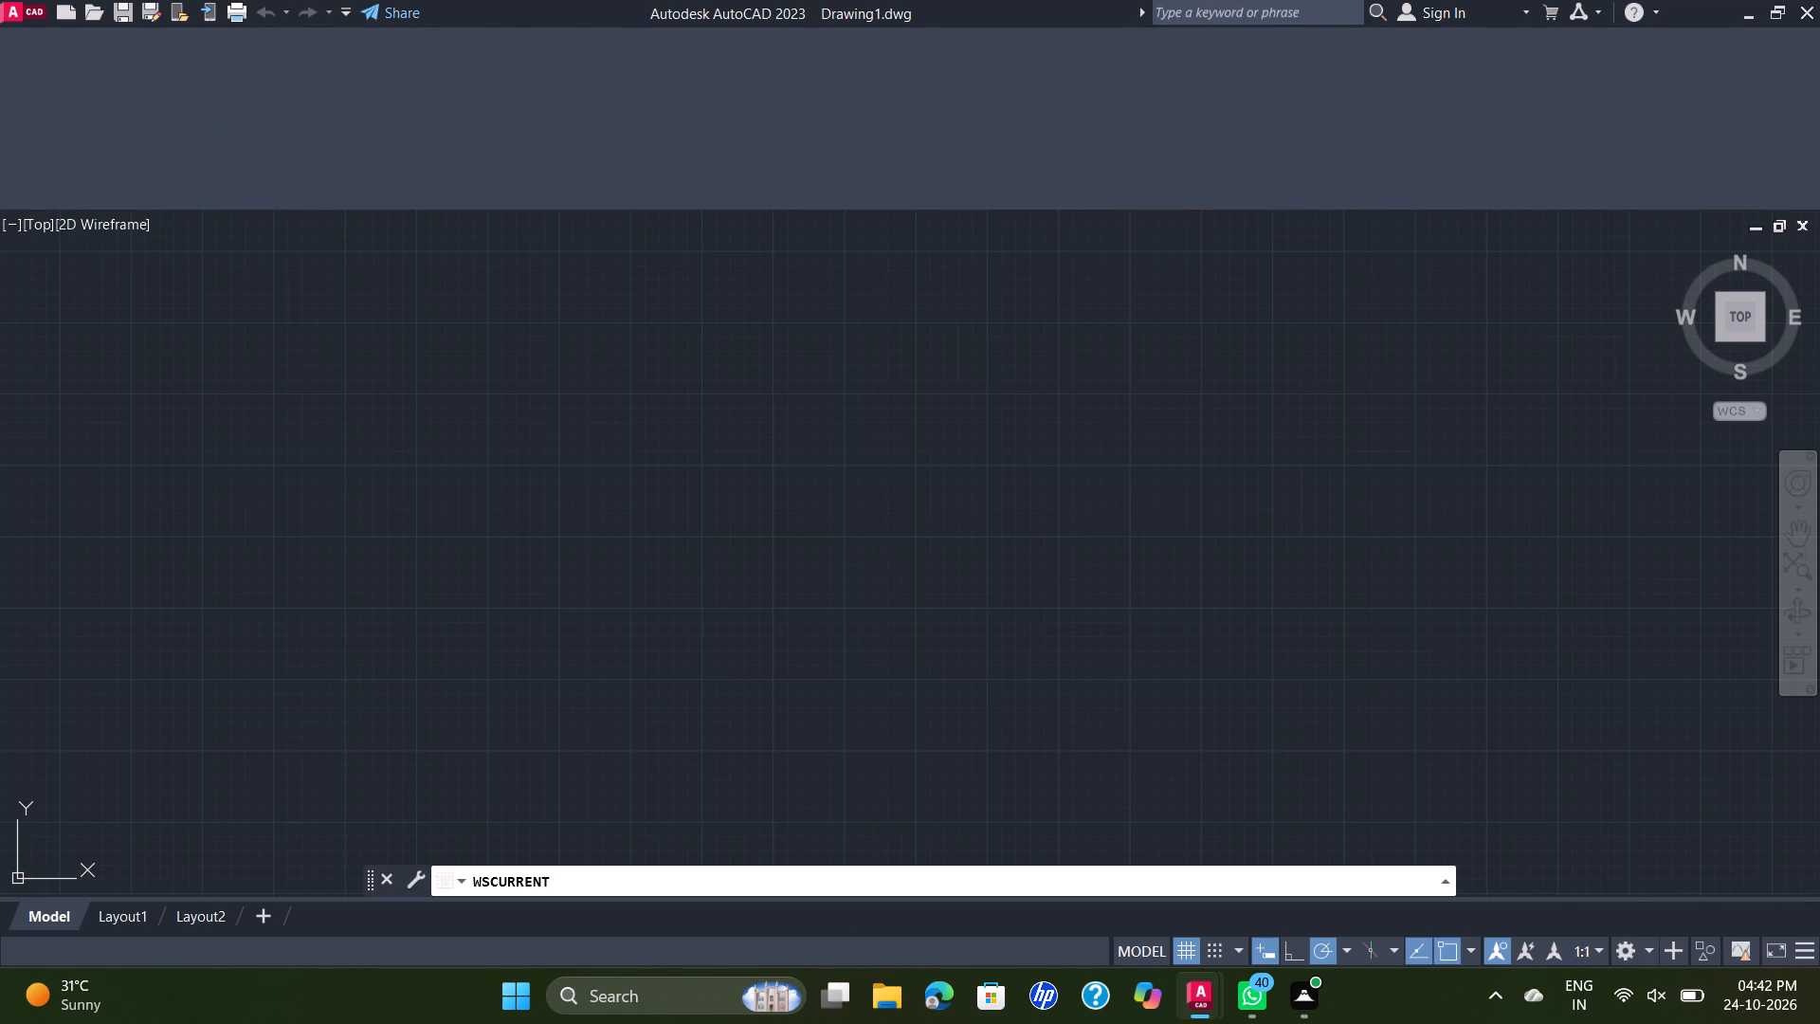
Set the drawing units' length precision to two decimal places (0.00).
{"action": "type", "text": "UN"}
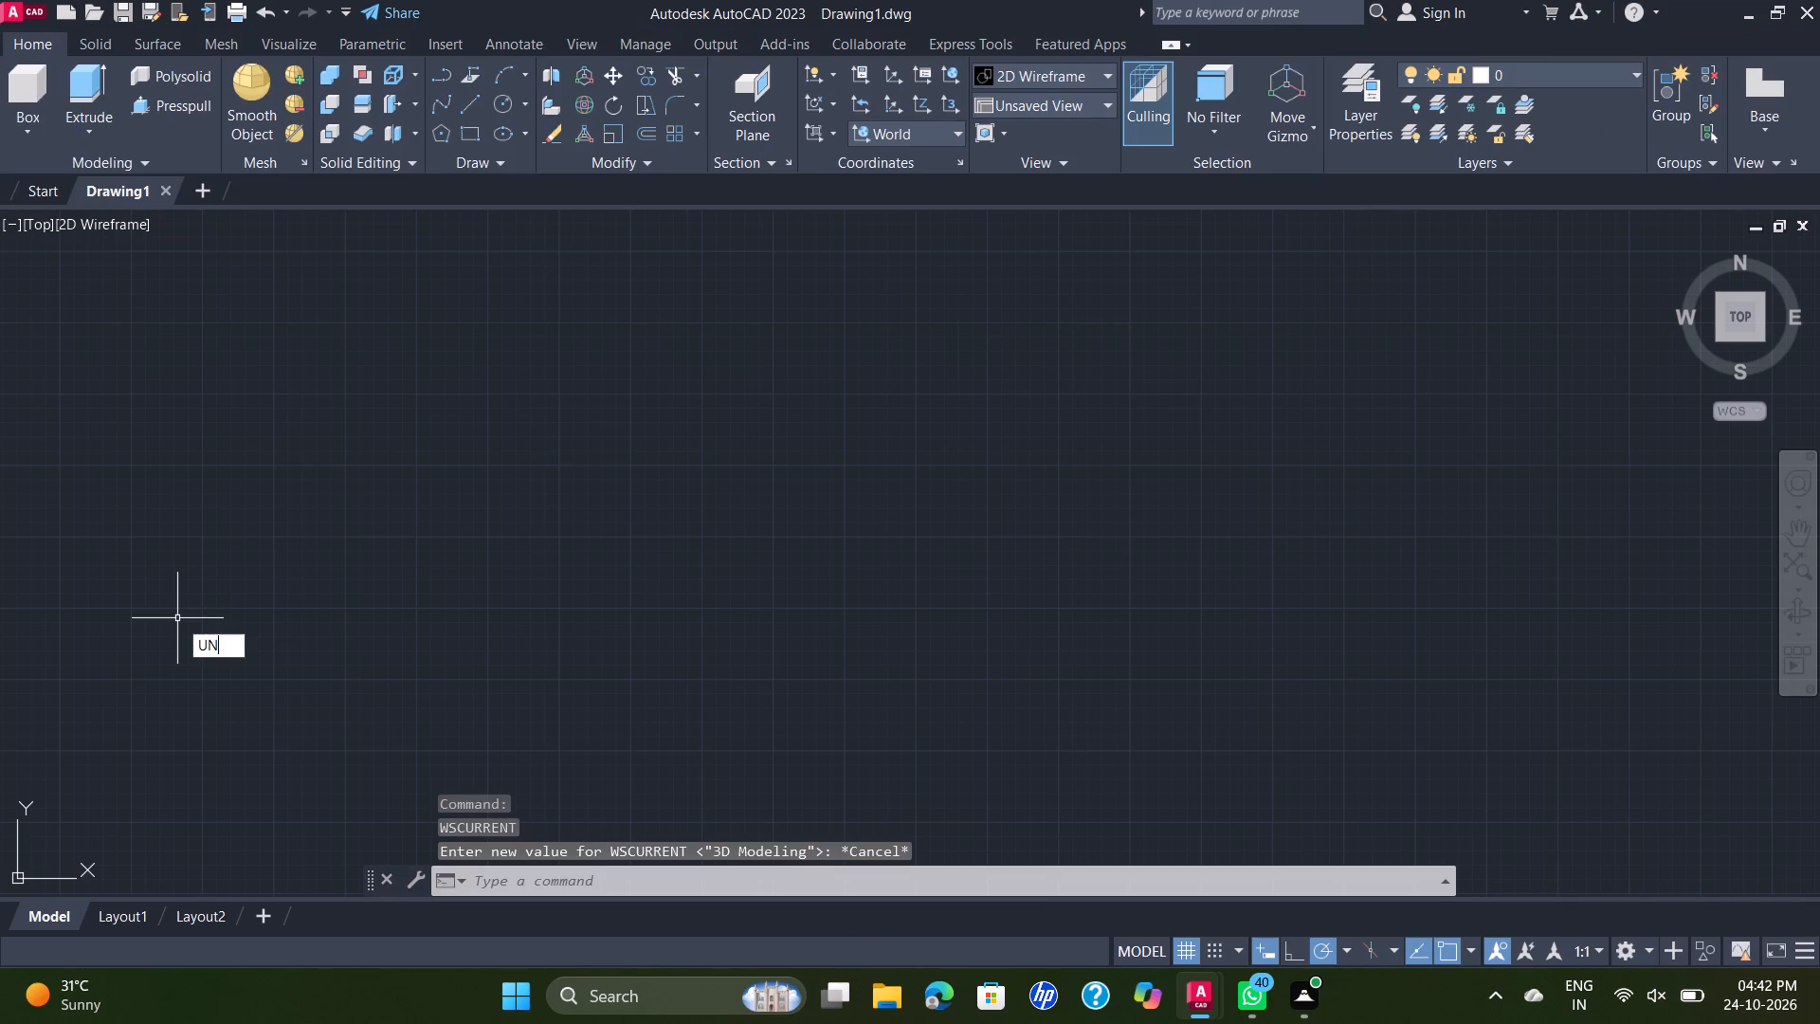
{"action": "key", "text": "Return"}
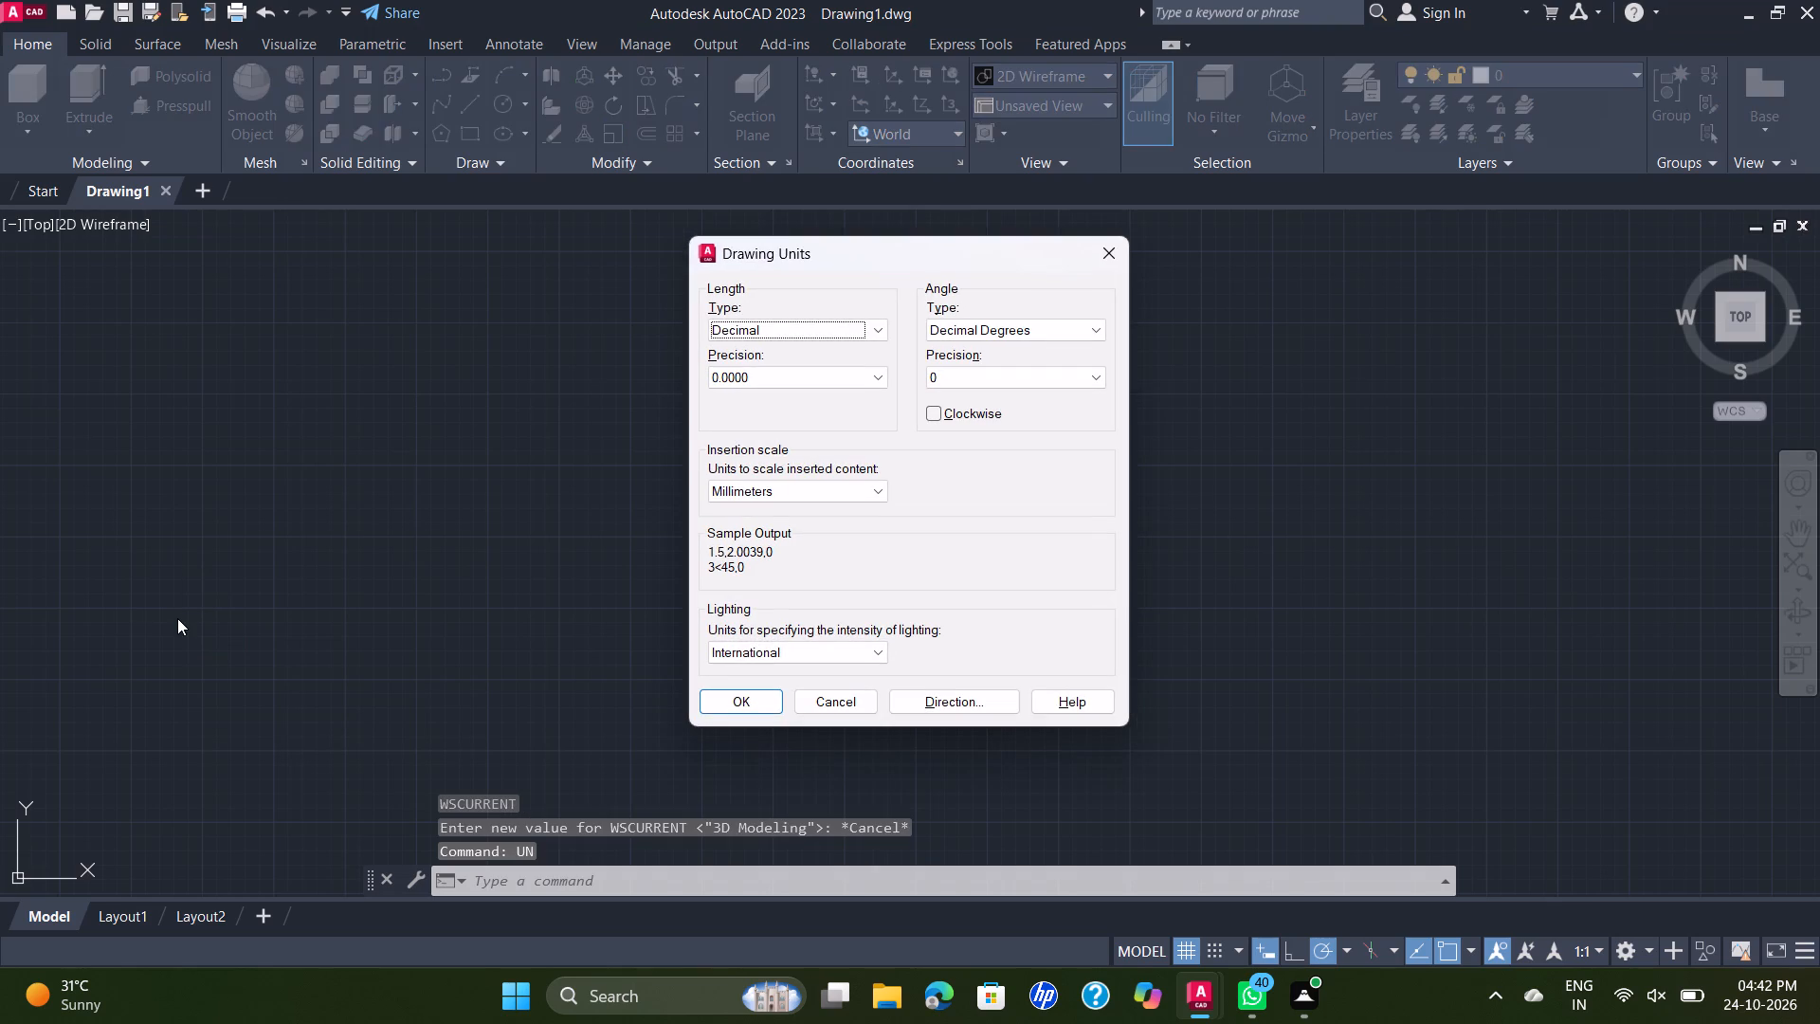
{"action": "left_click", "coordinate": [871, 375]}
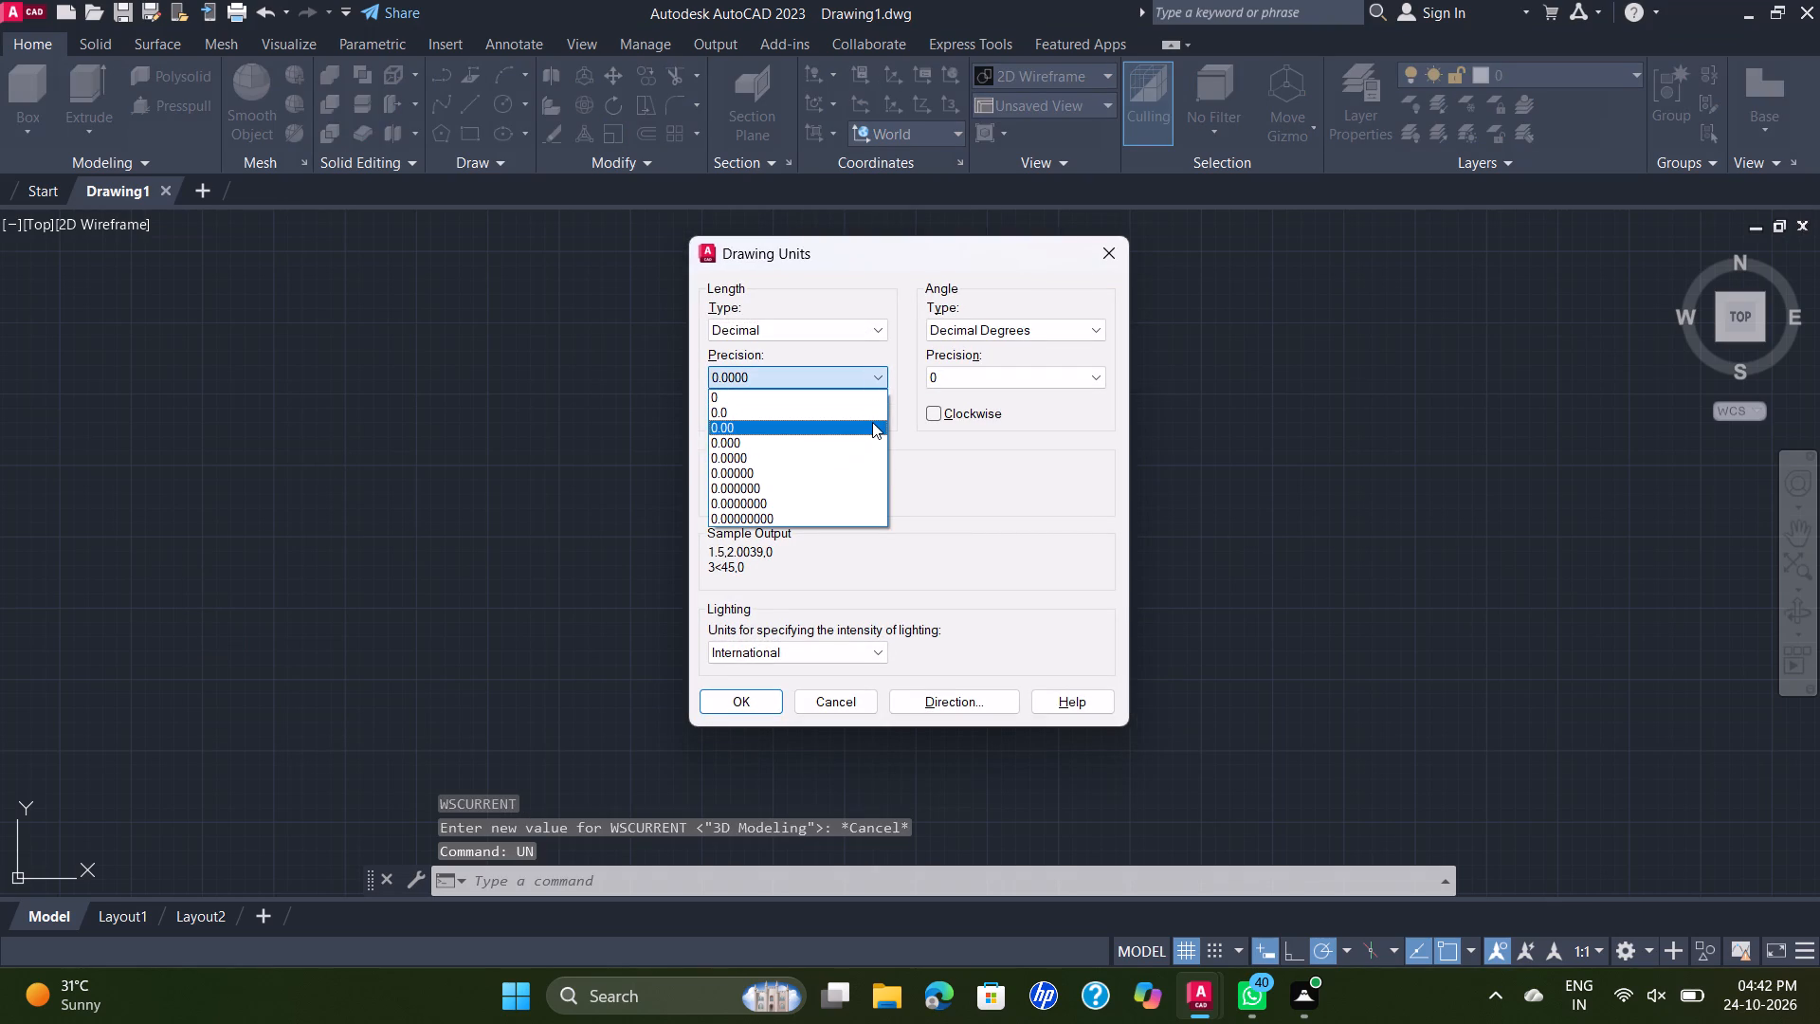
{"action": "left_click", "coordinate": [872, 422]}
{"action": "left_click", "coordinate": [757, 702]}
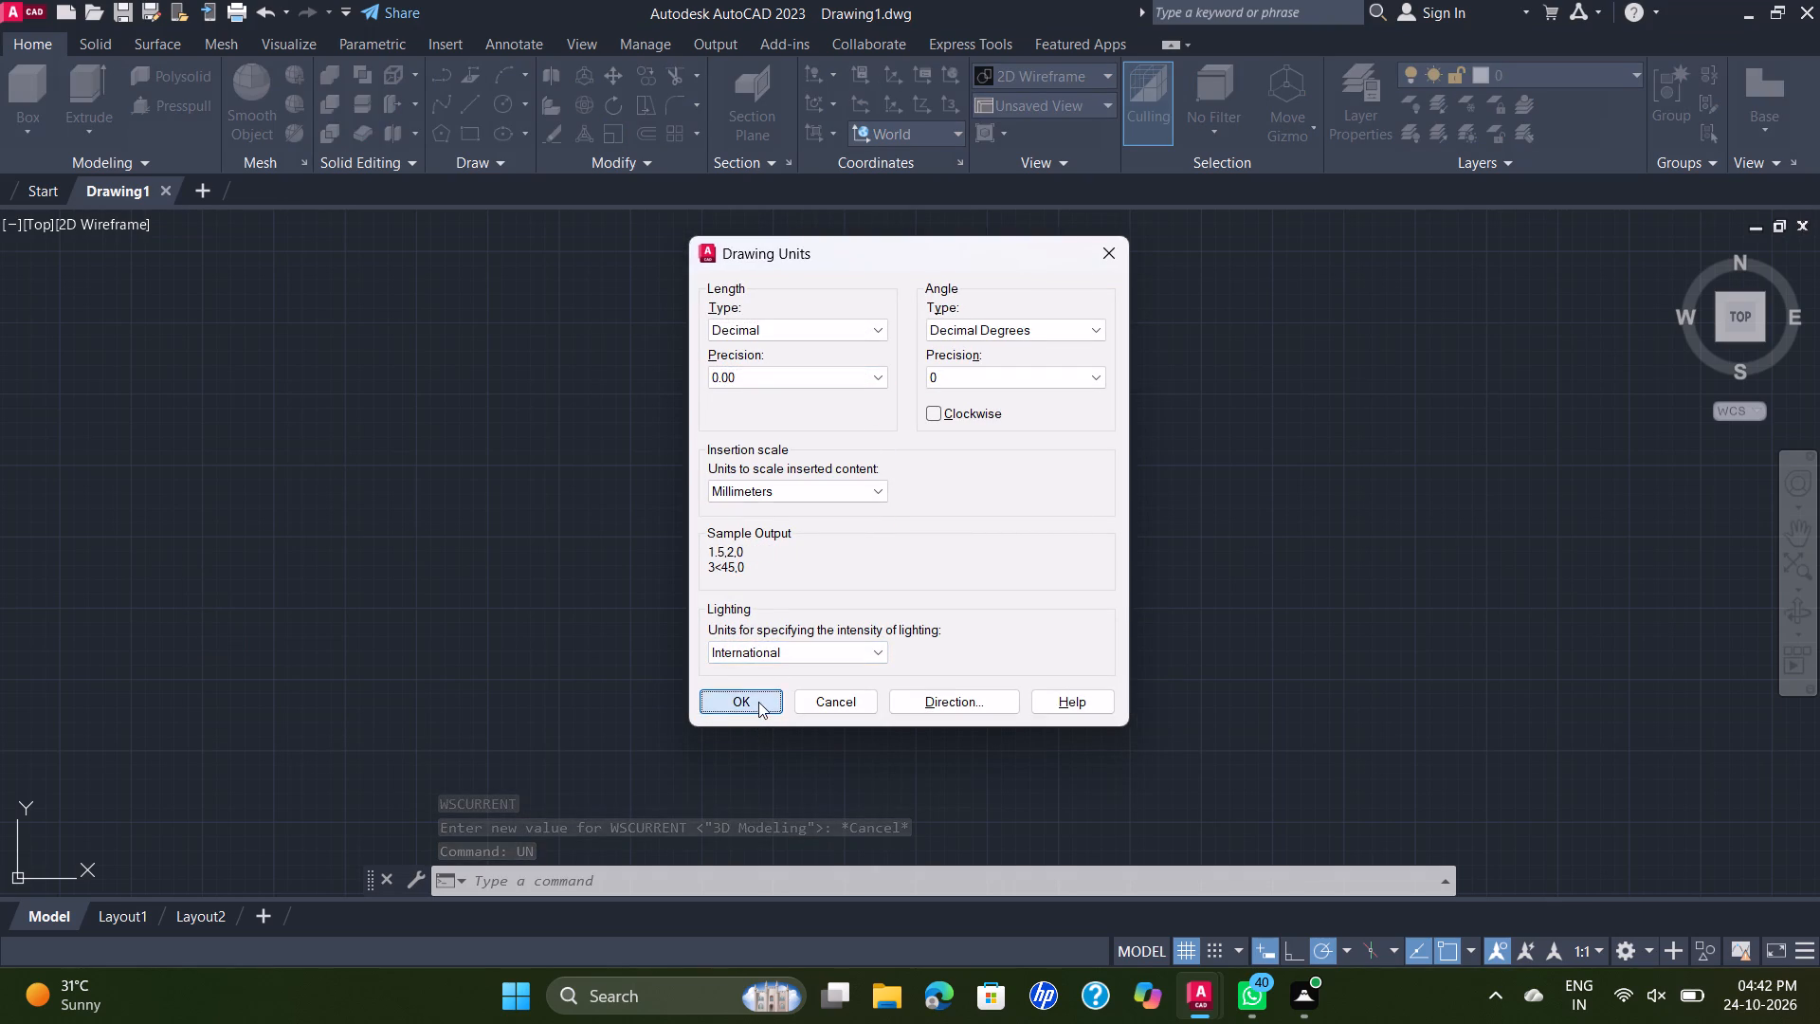
Set the model space limits from lower-left corner 0,0 to upper-right corner 150,150.
{"action": "type", "text": "LO"}
{"action": "left_click", "coordinate": [759, 667]}
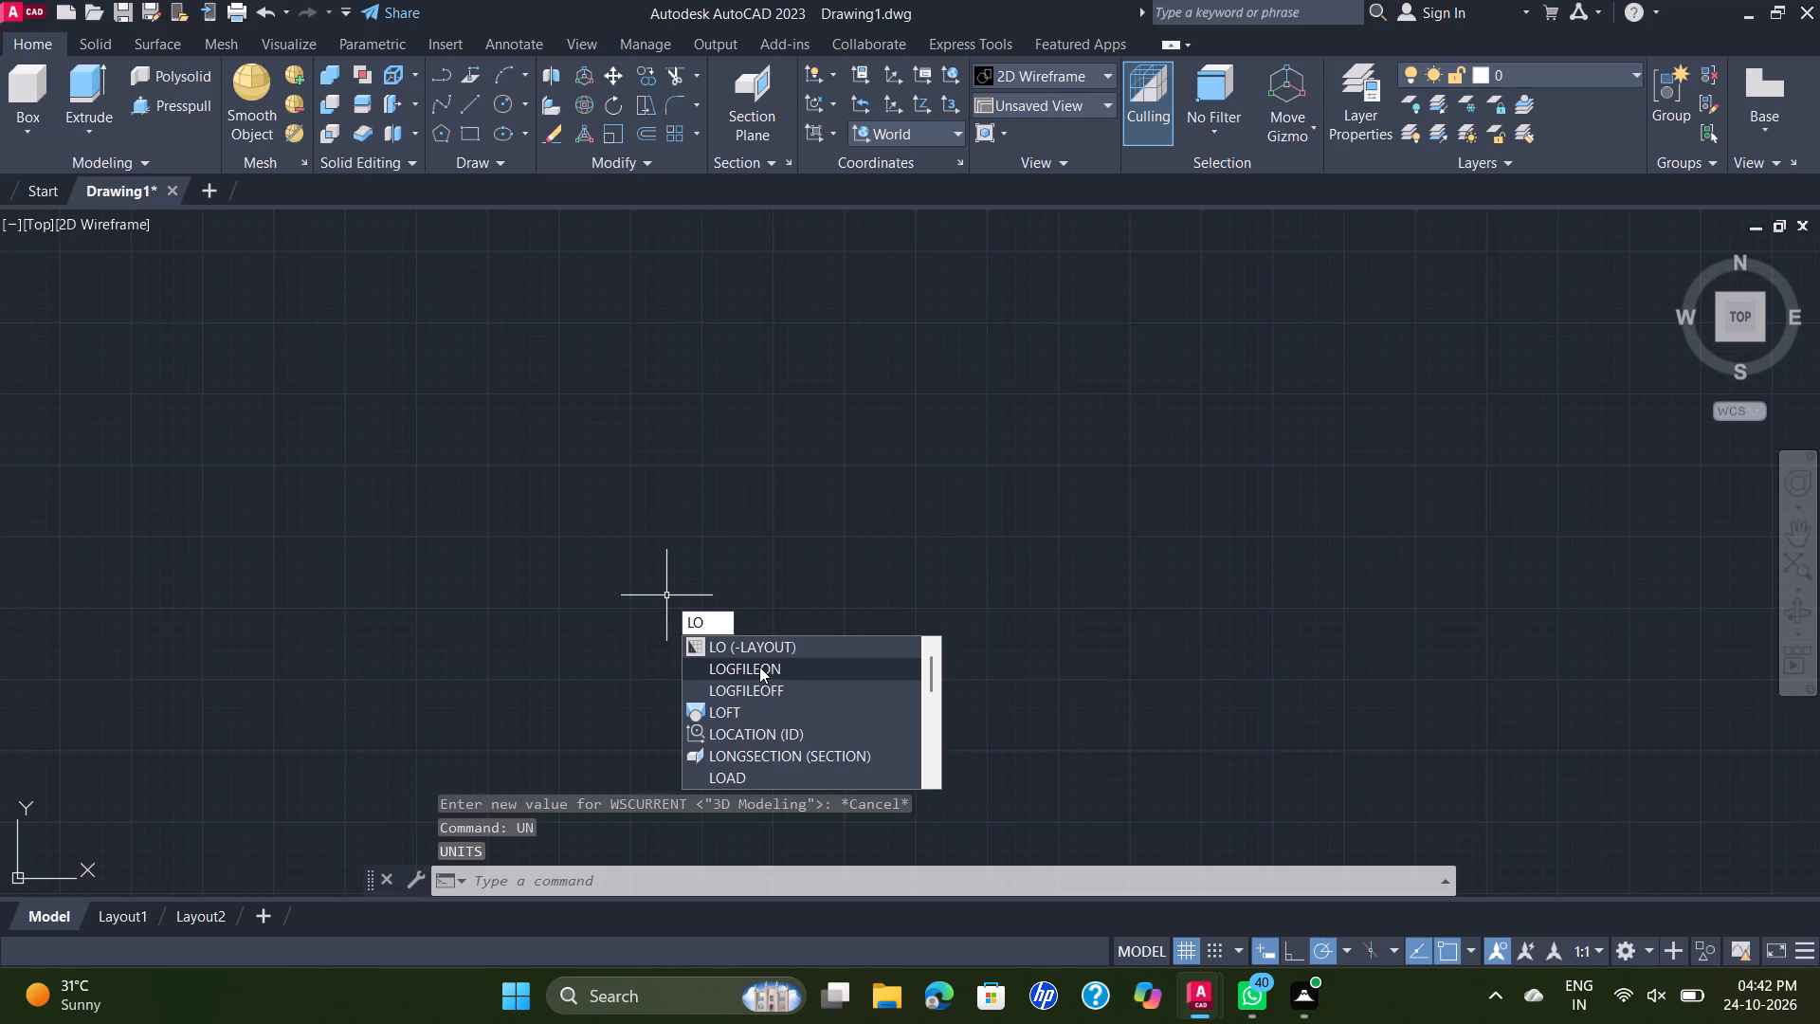
{"action": "type", "text": "LIM"}
{"action": "key", "text": "Return"}
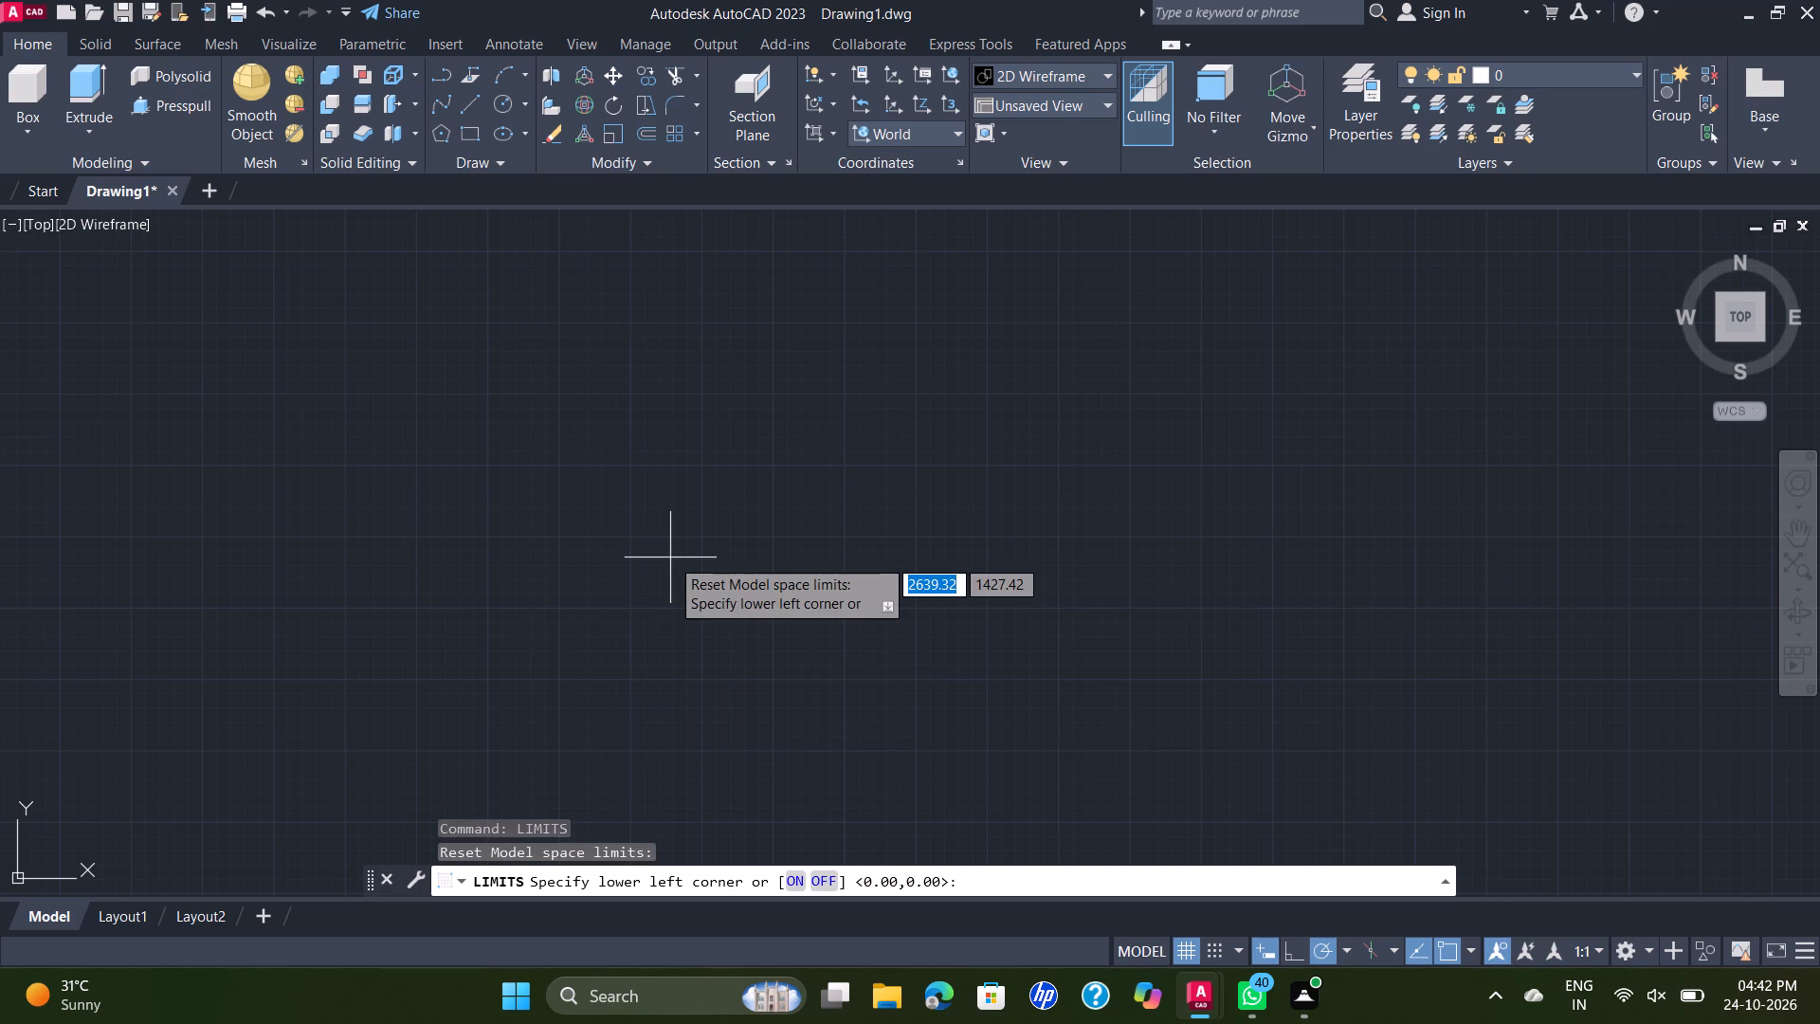
{"action": "type", "text": "0,0"}
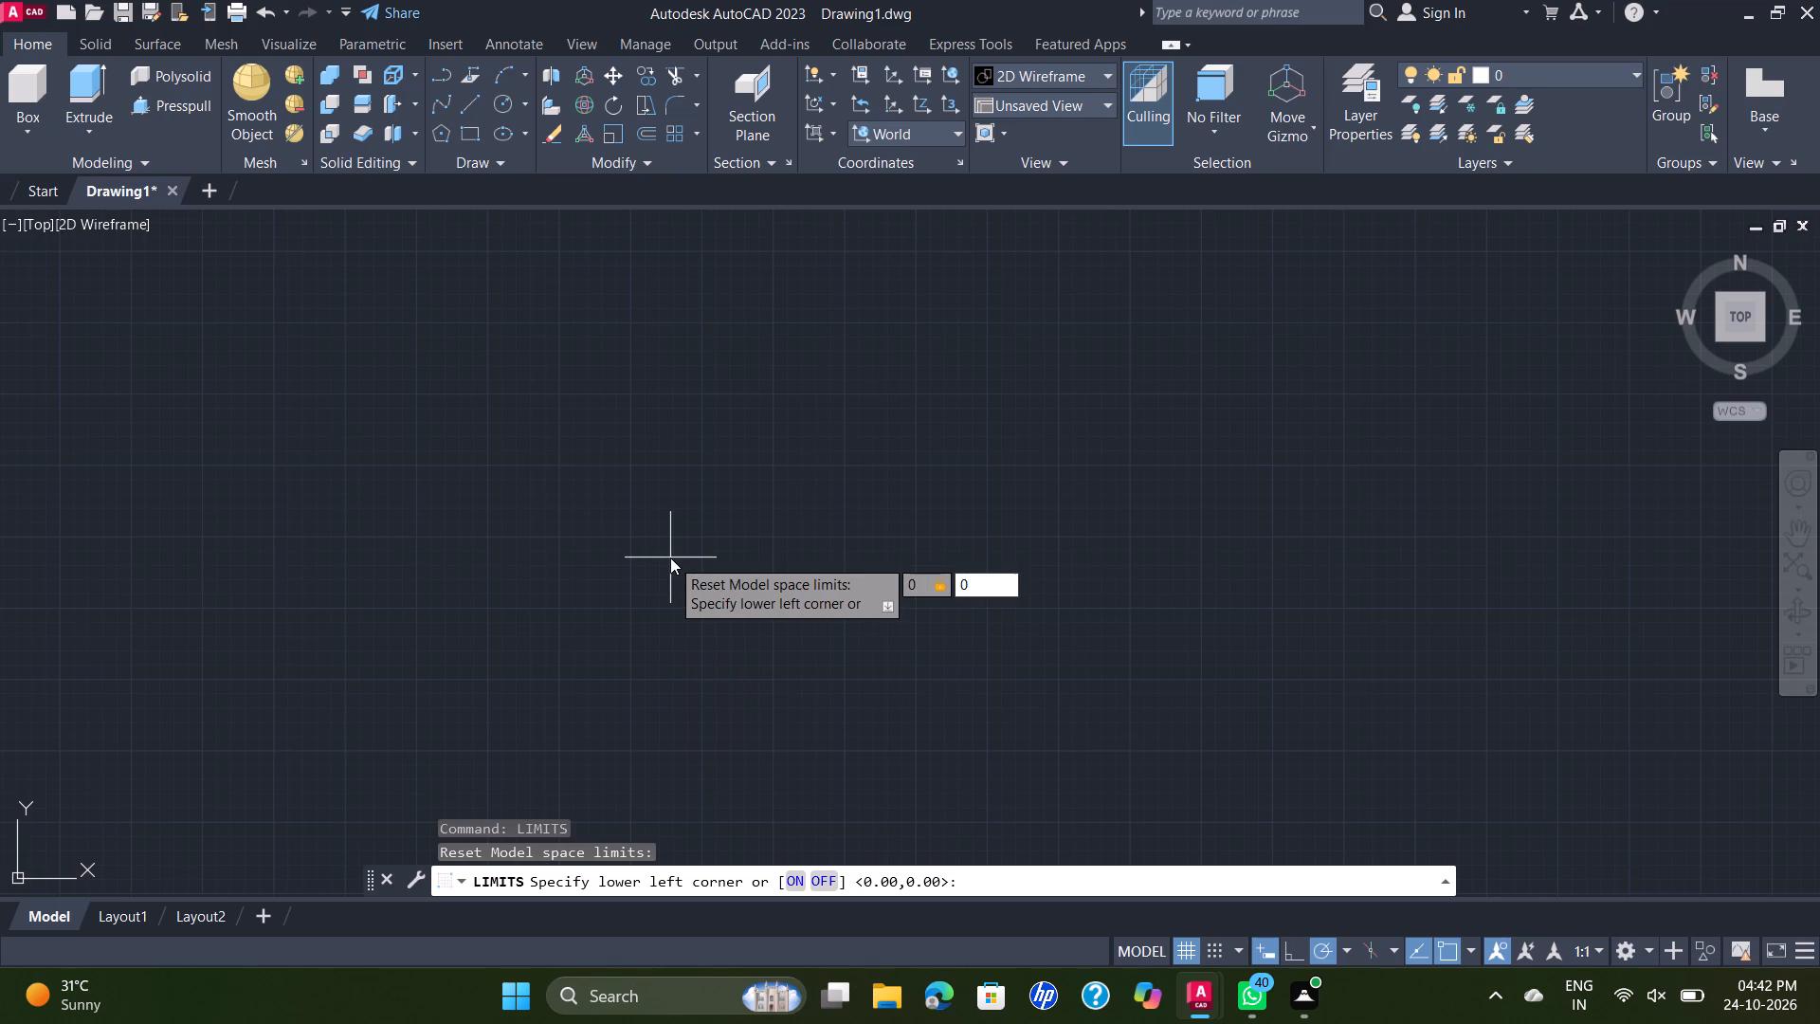
{"action": "key", "text": "Return"}
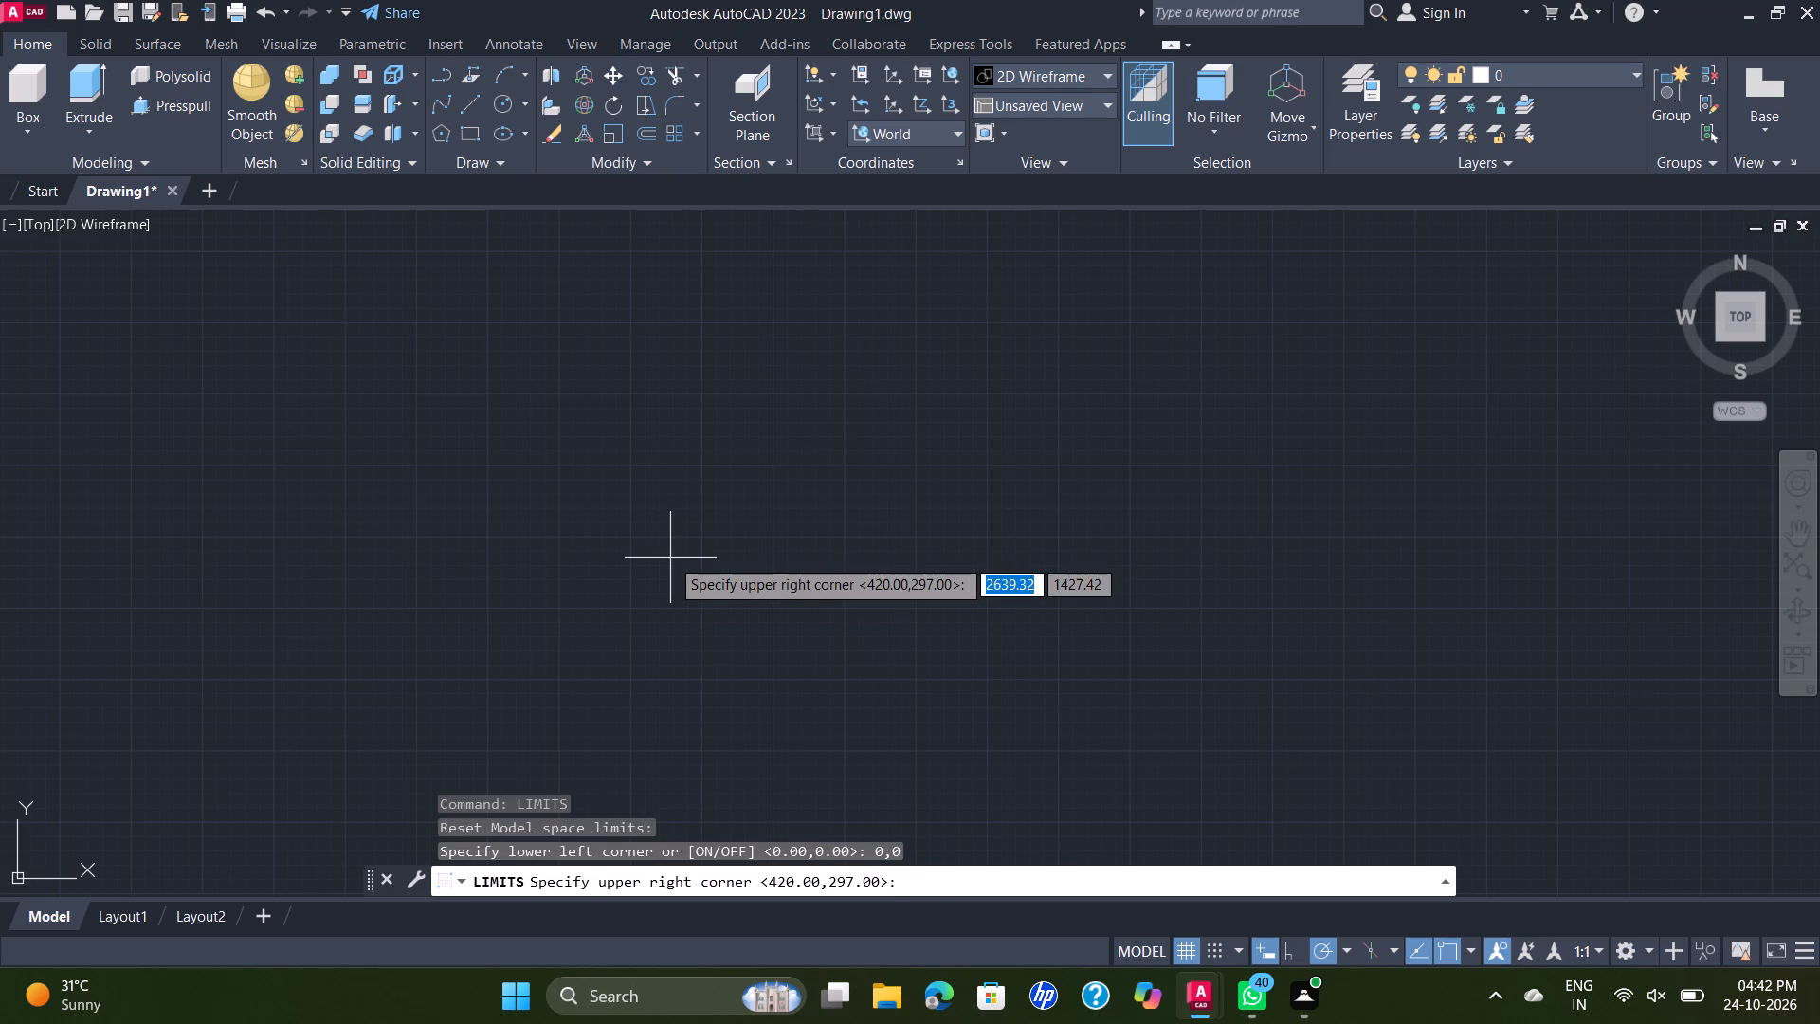
{"action": "type", "text": "150,150"}
{"action": "key", "text": "Return"}
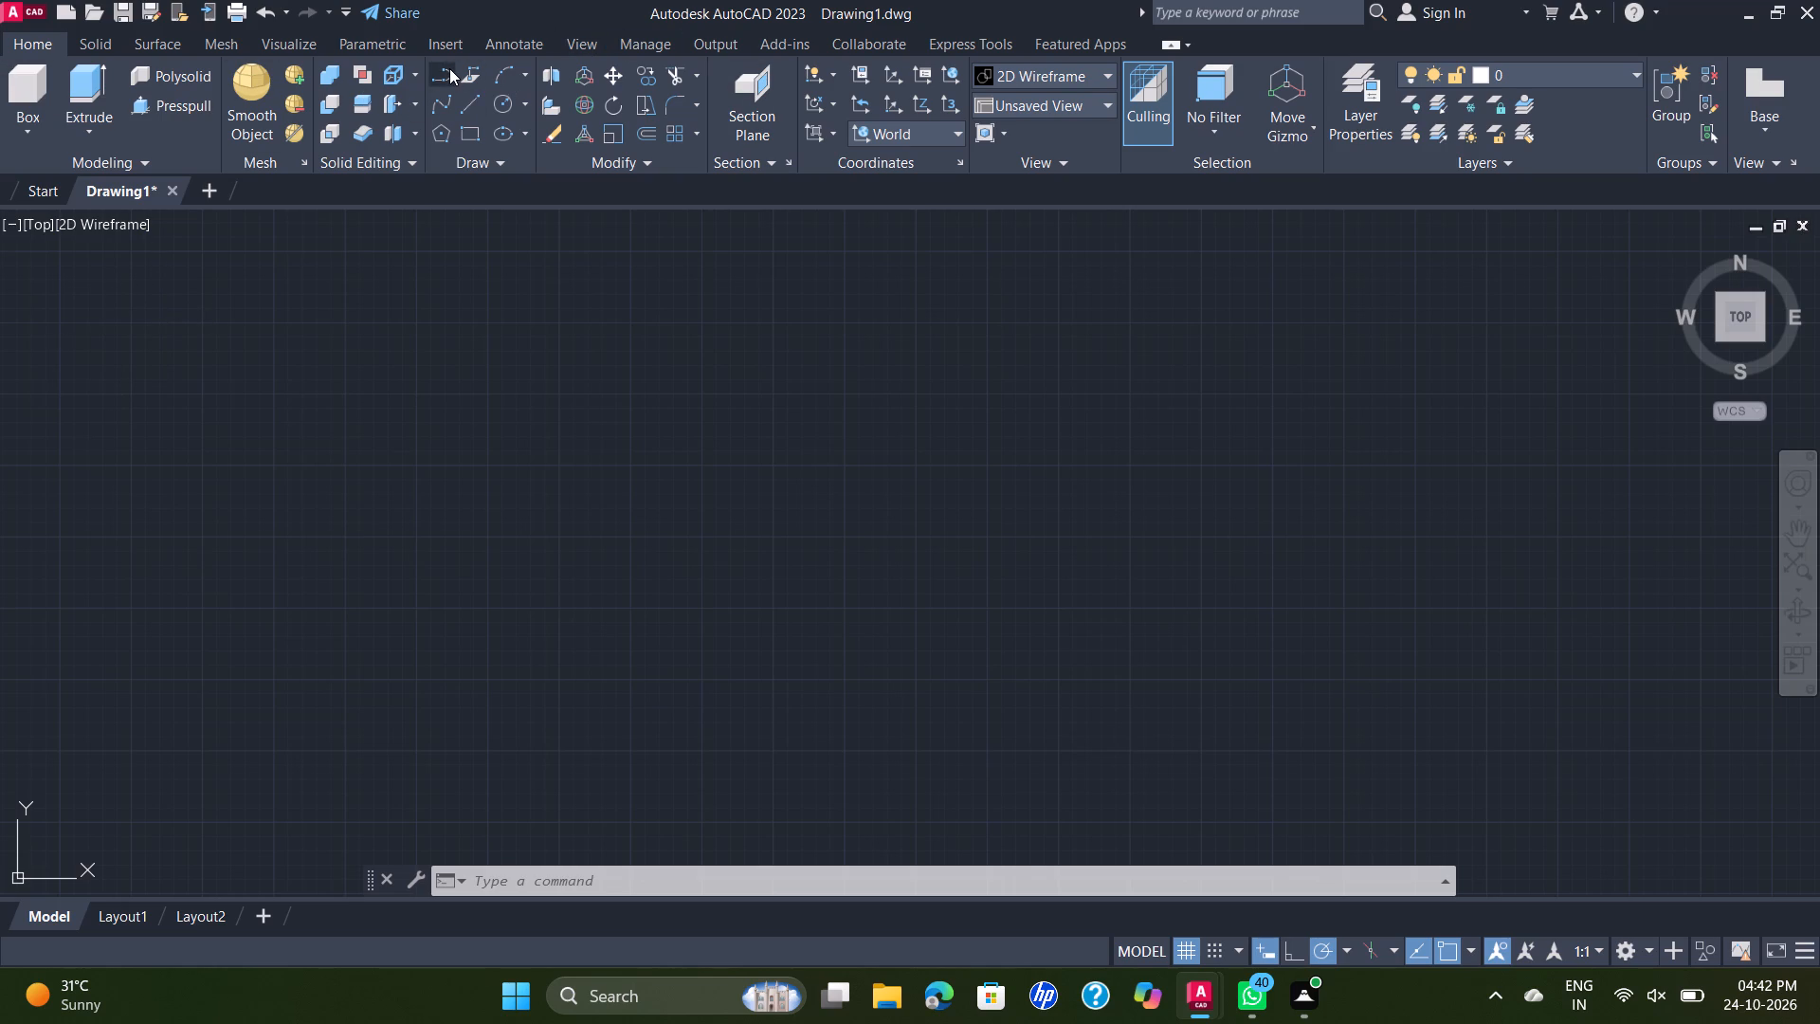
Set the viewport to the SE Isometric view.
{"action": "left_click", "coordinate": [447, 68]}
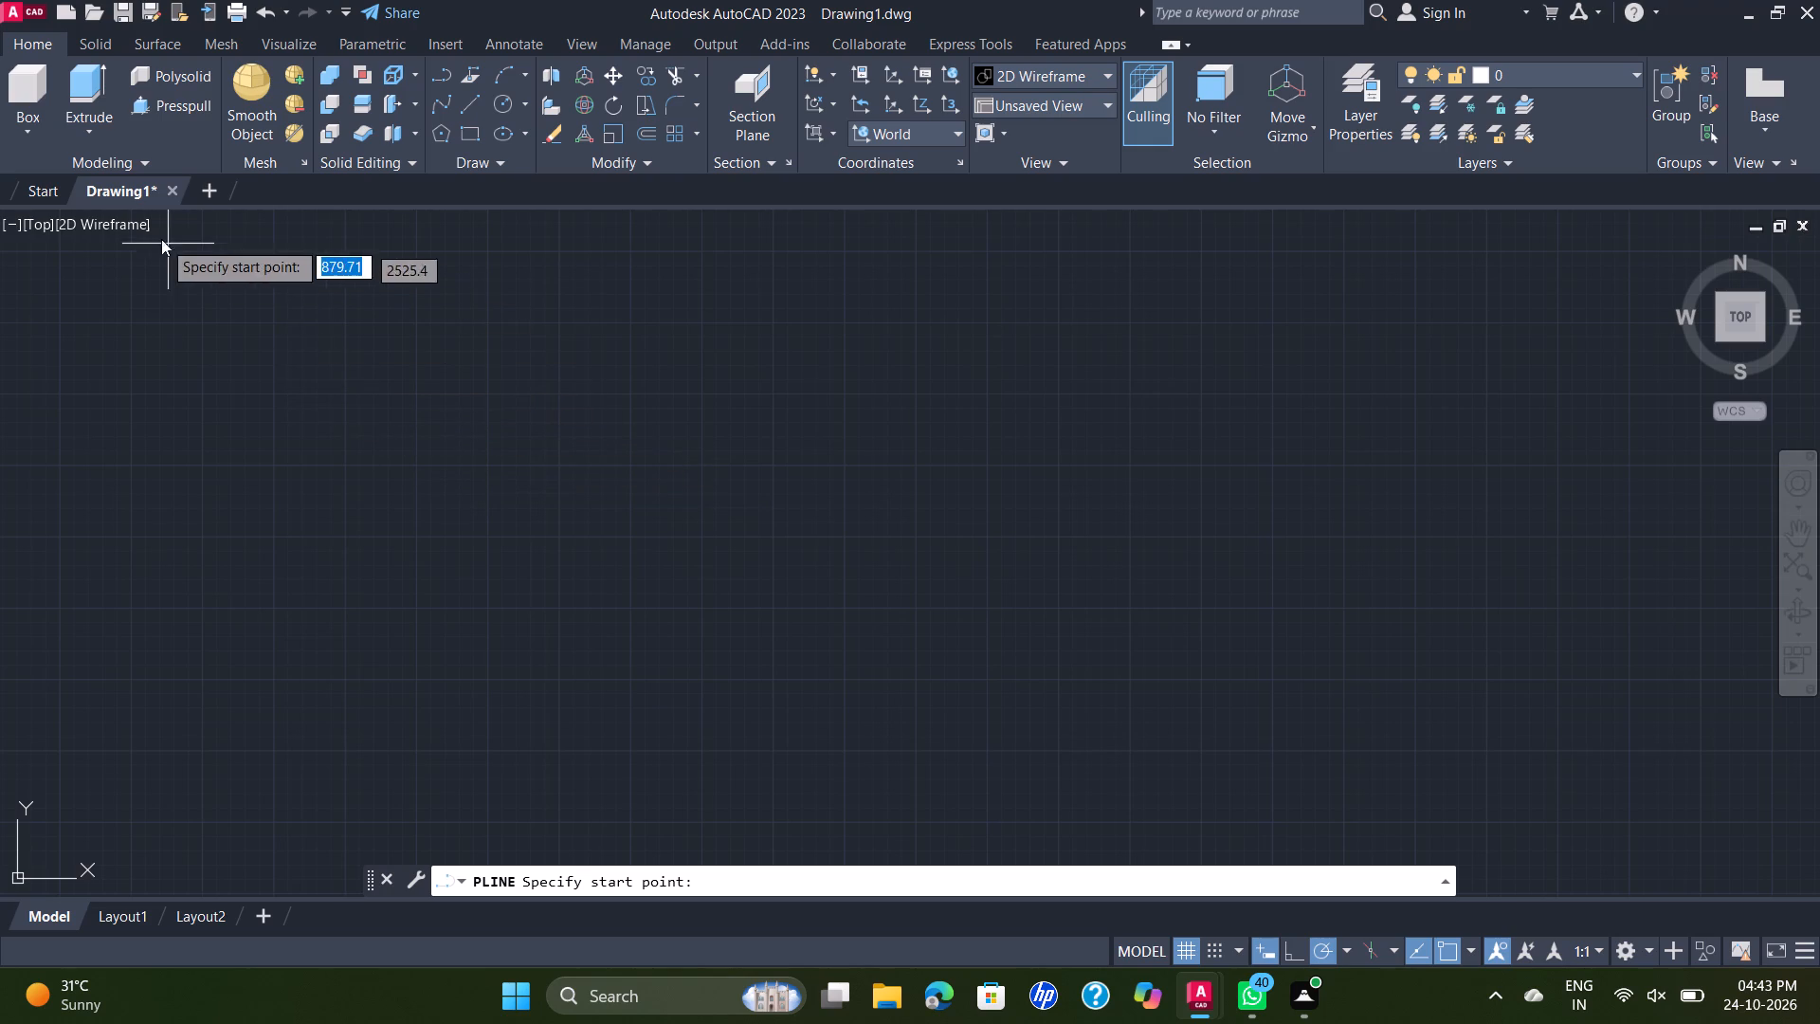
{"action": "key", "text": "Escape"}
{"action": "left_click", "coordinate": [35, 226]}
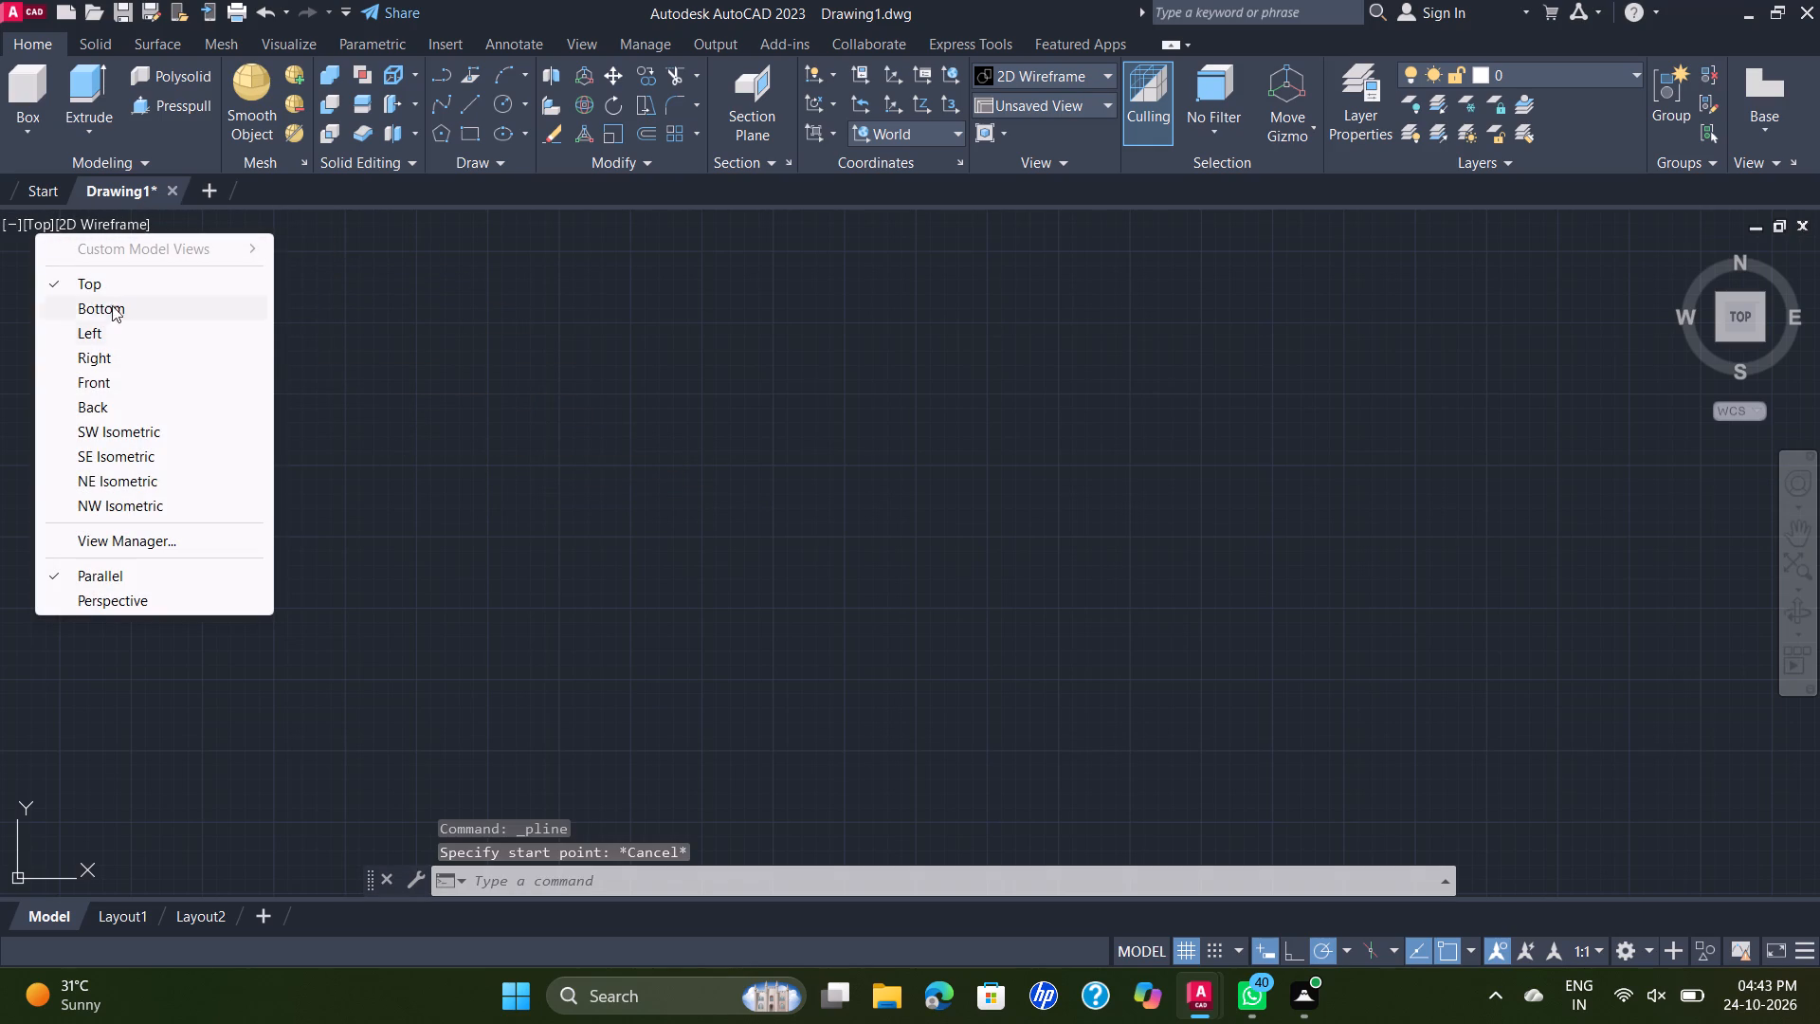
{"action": "left_click", "coordinate": [152, 452]}
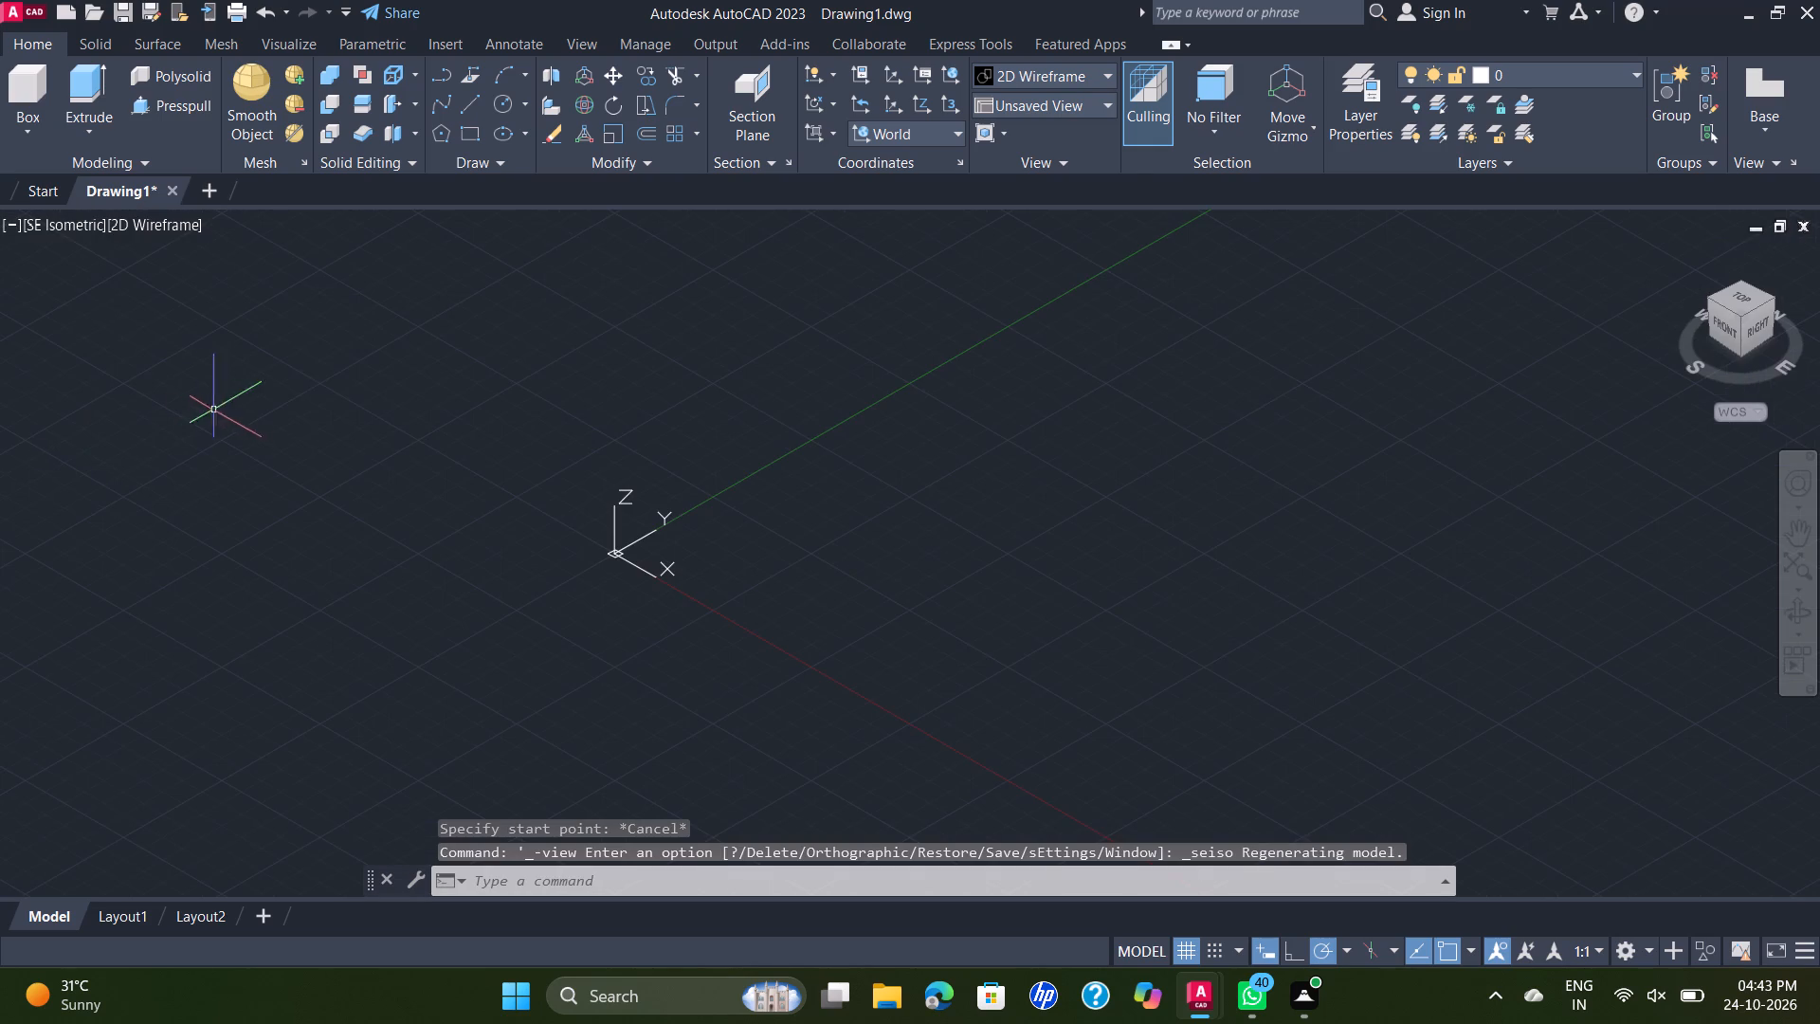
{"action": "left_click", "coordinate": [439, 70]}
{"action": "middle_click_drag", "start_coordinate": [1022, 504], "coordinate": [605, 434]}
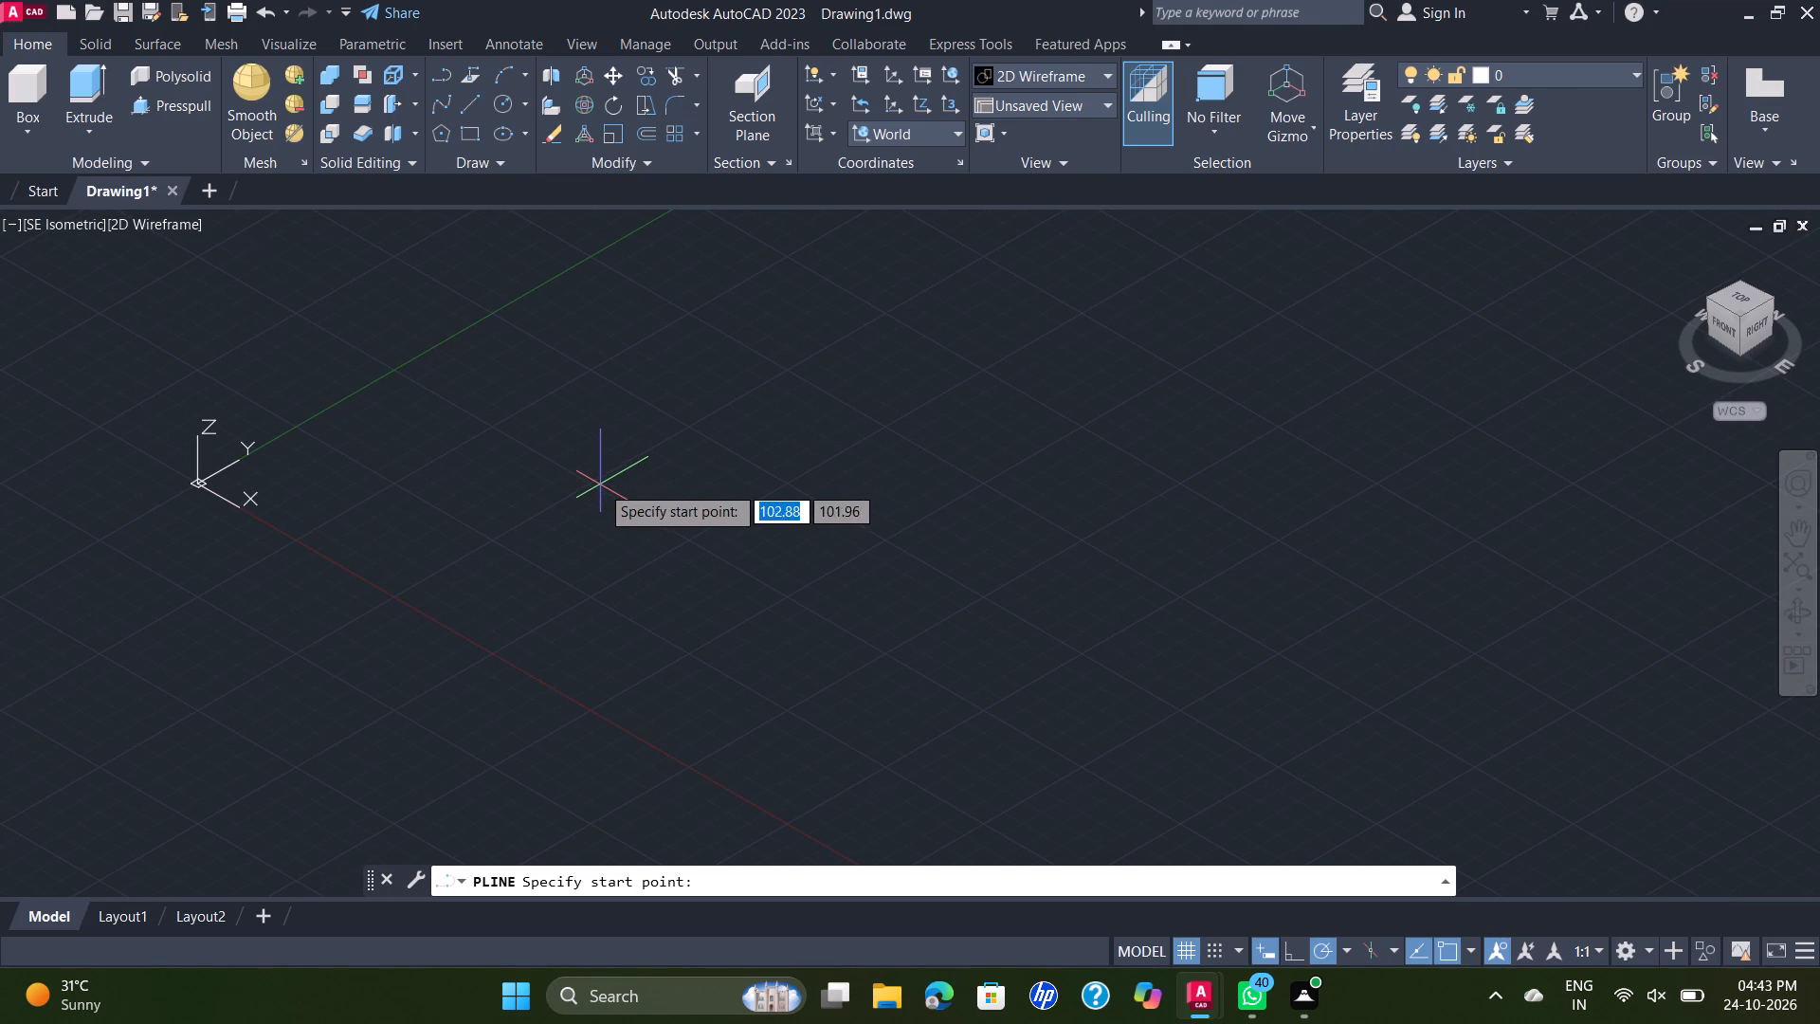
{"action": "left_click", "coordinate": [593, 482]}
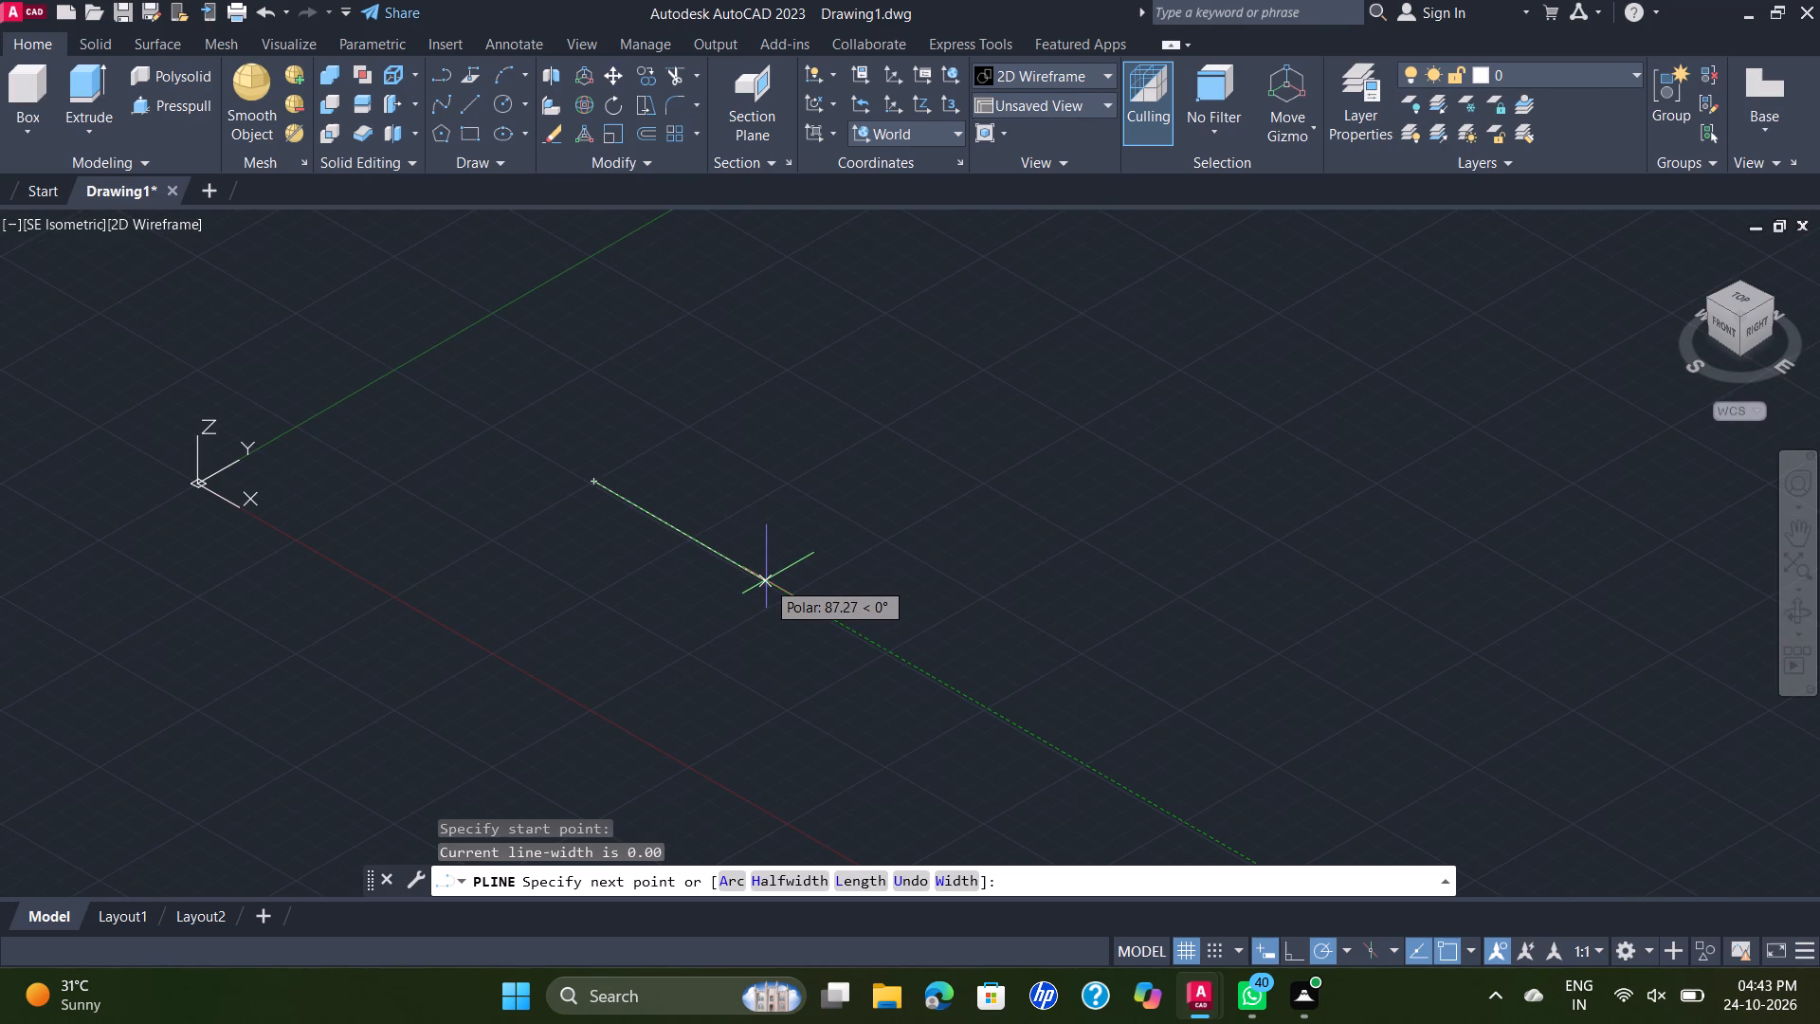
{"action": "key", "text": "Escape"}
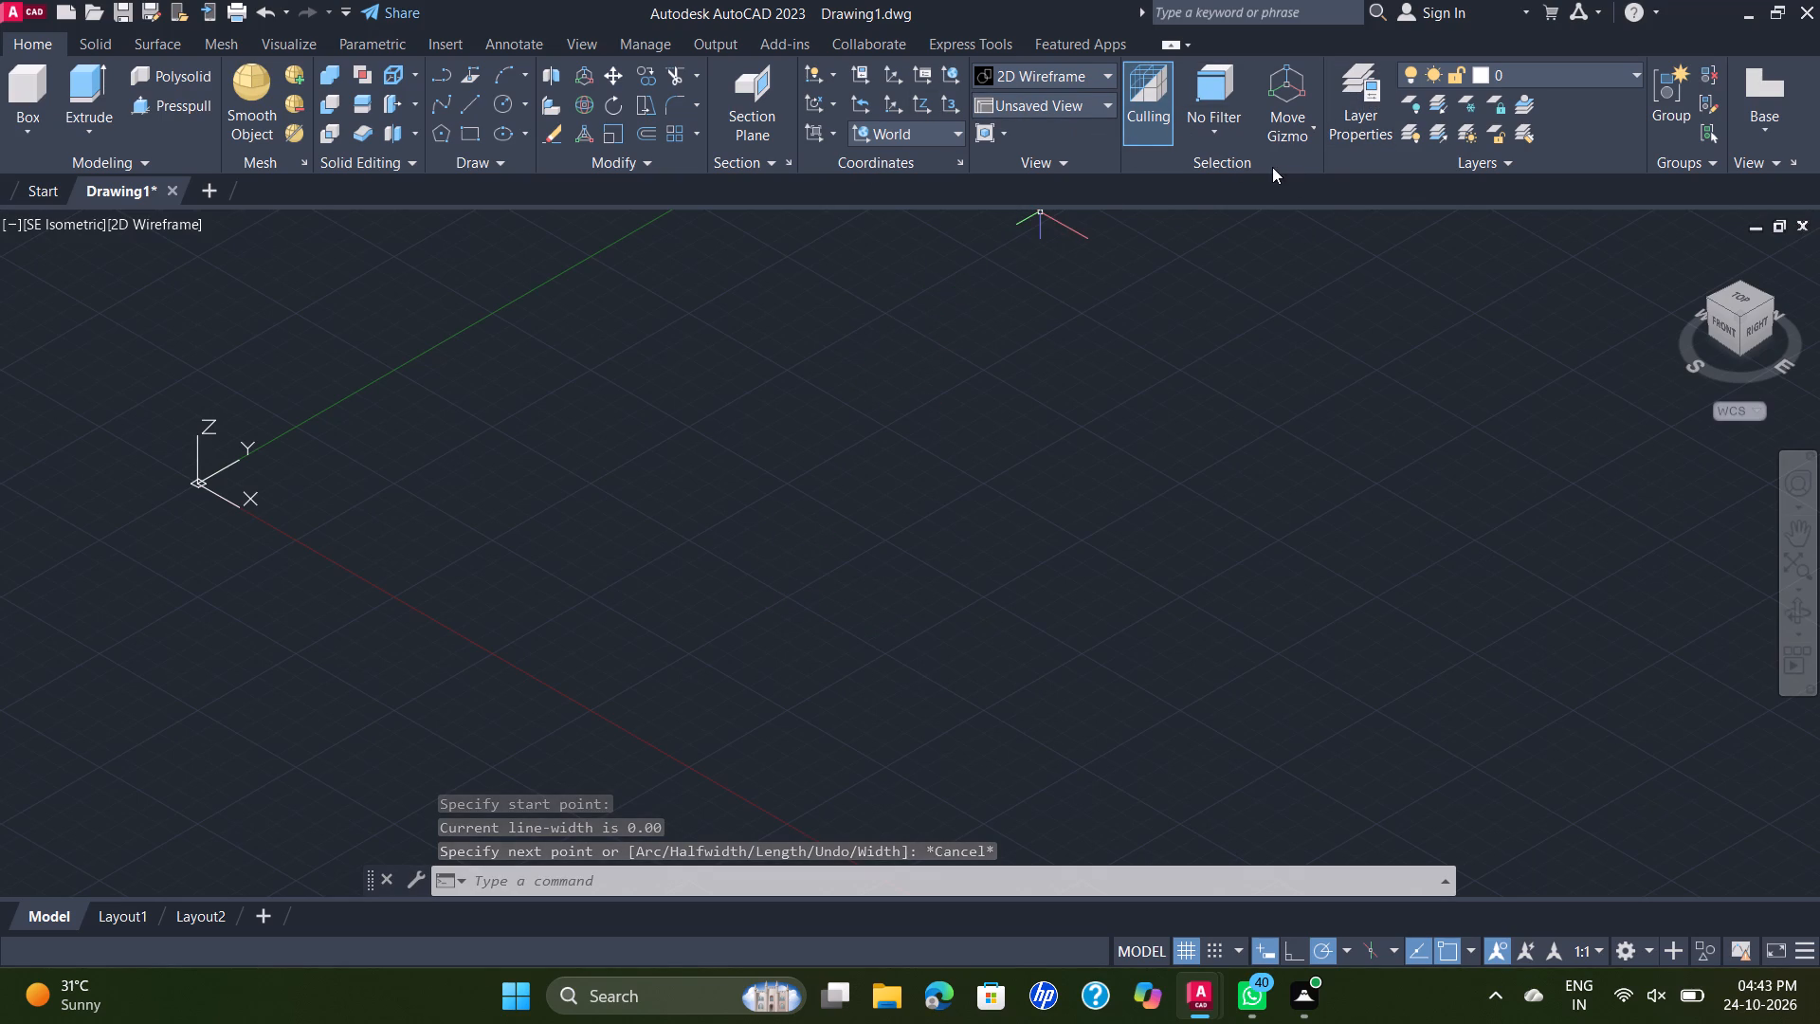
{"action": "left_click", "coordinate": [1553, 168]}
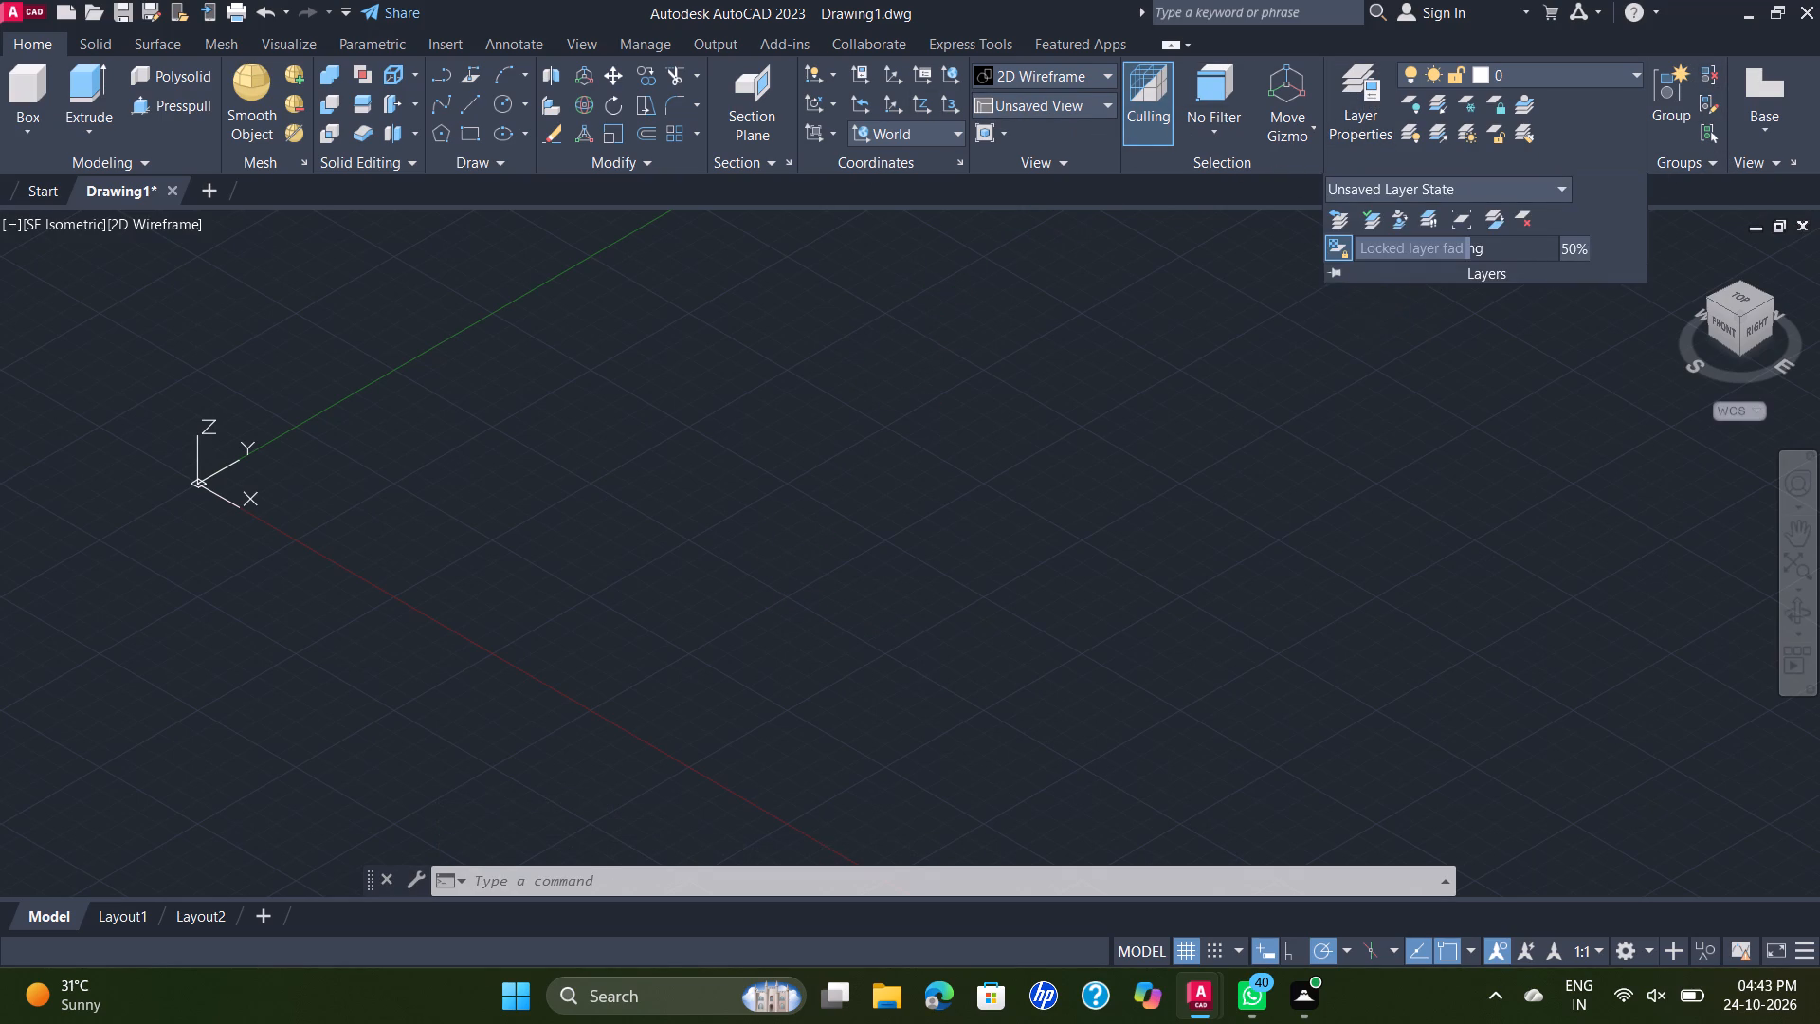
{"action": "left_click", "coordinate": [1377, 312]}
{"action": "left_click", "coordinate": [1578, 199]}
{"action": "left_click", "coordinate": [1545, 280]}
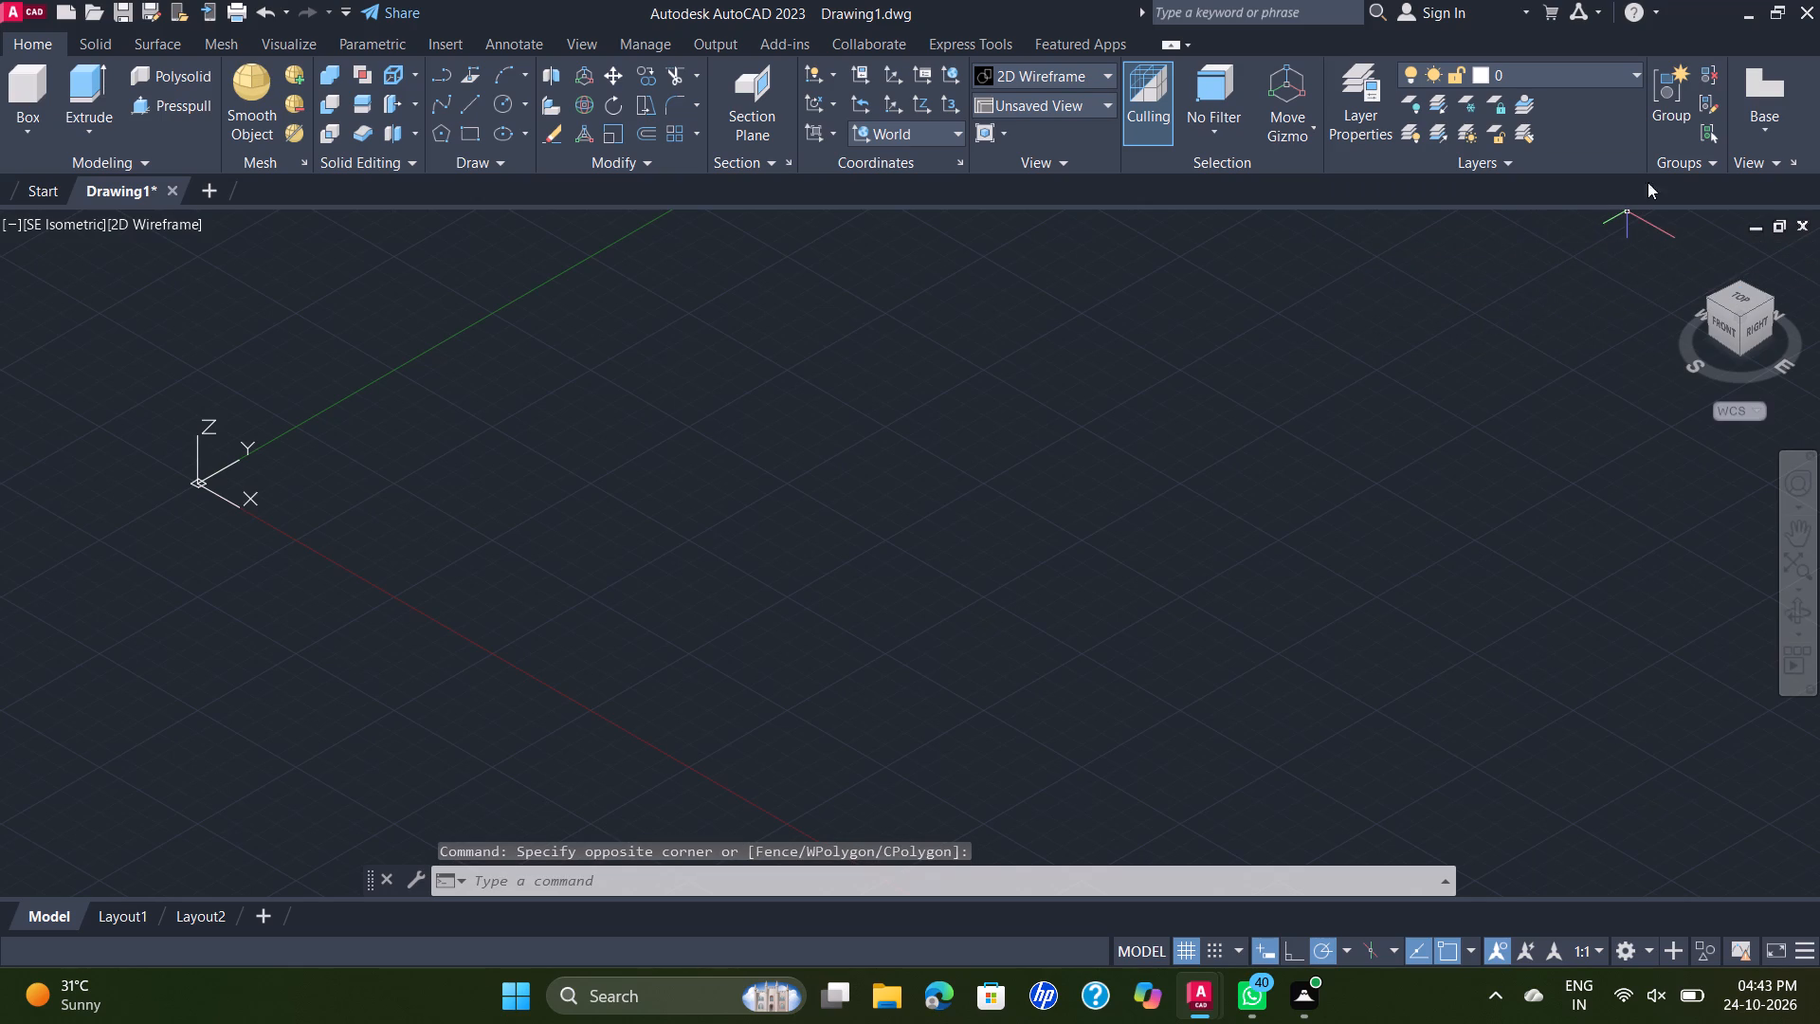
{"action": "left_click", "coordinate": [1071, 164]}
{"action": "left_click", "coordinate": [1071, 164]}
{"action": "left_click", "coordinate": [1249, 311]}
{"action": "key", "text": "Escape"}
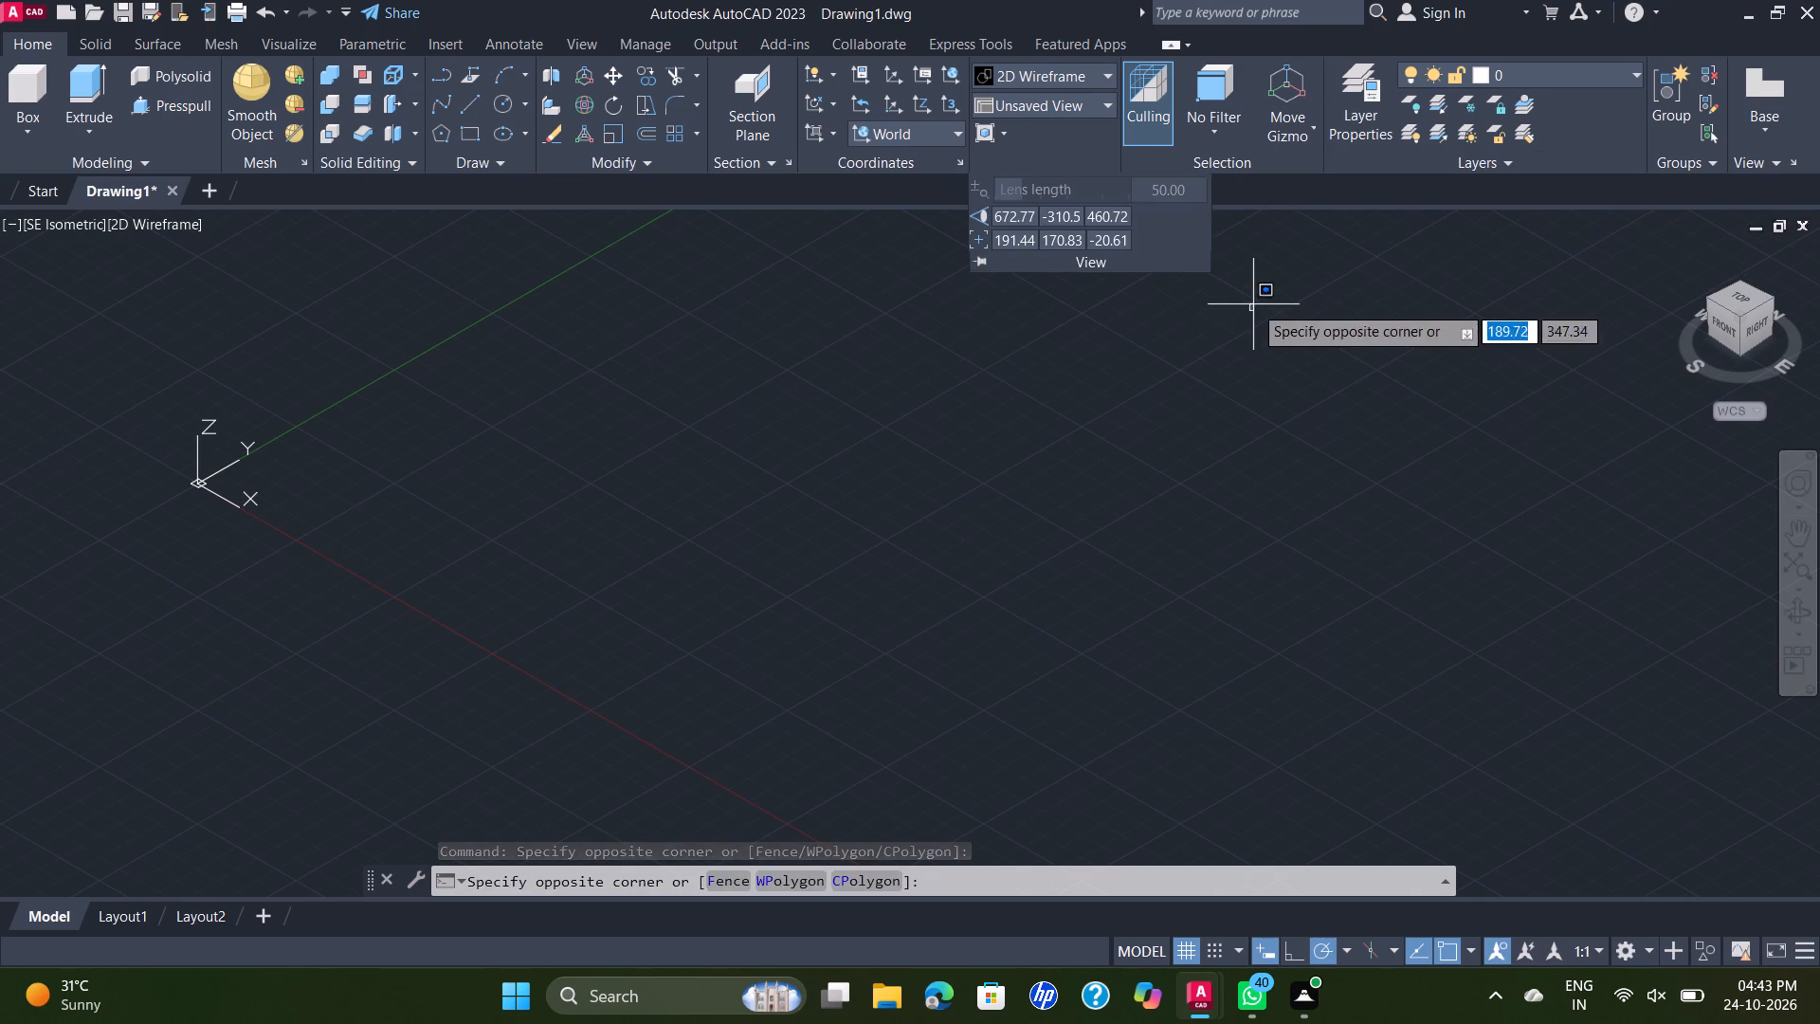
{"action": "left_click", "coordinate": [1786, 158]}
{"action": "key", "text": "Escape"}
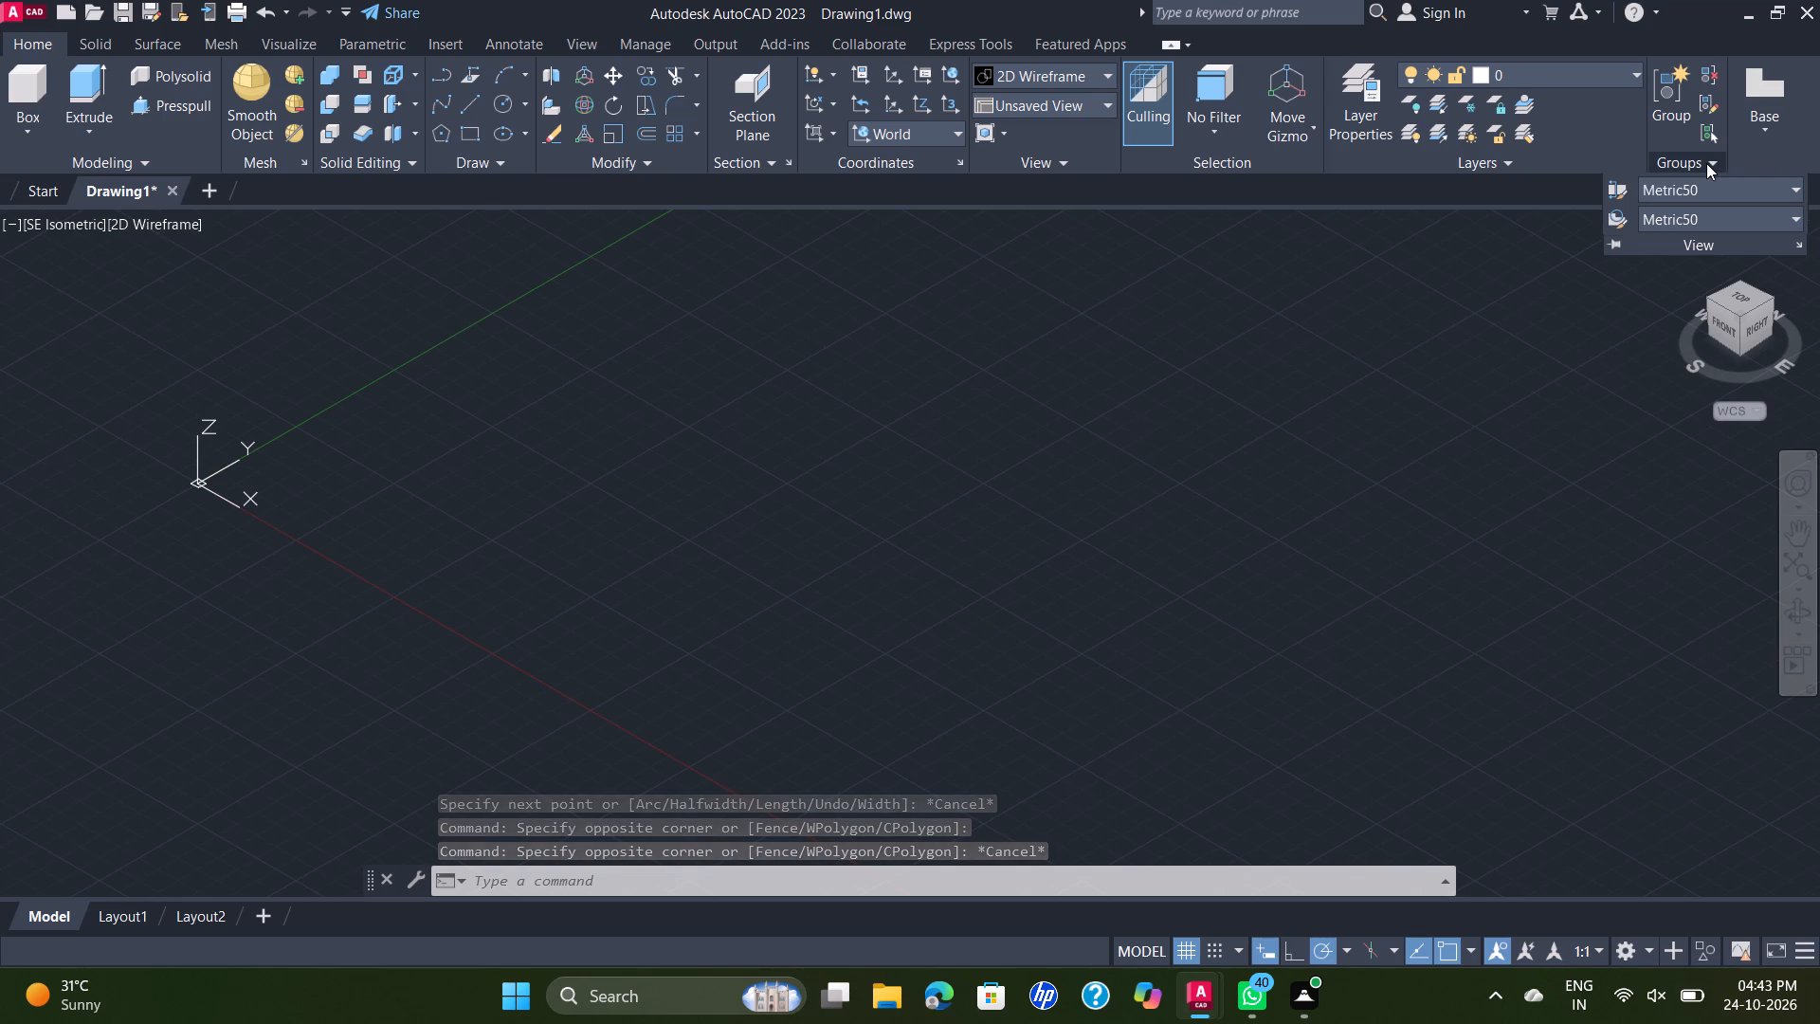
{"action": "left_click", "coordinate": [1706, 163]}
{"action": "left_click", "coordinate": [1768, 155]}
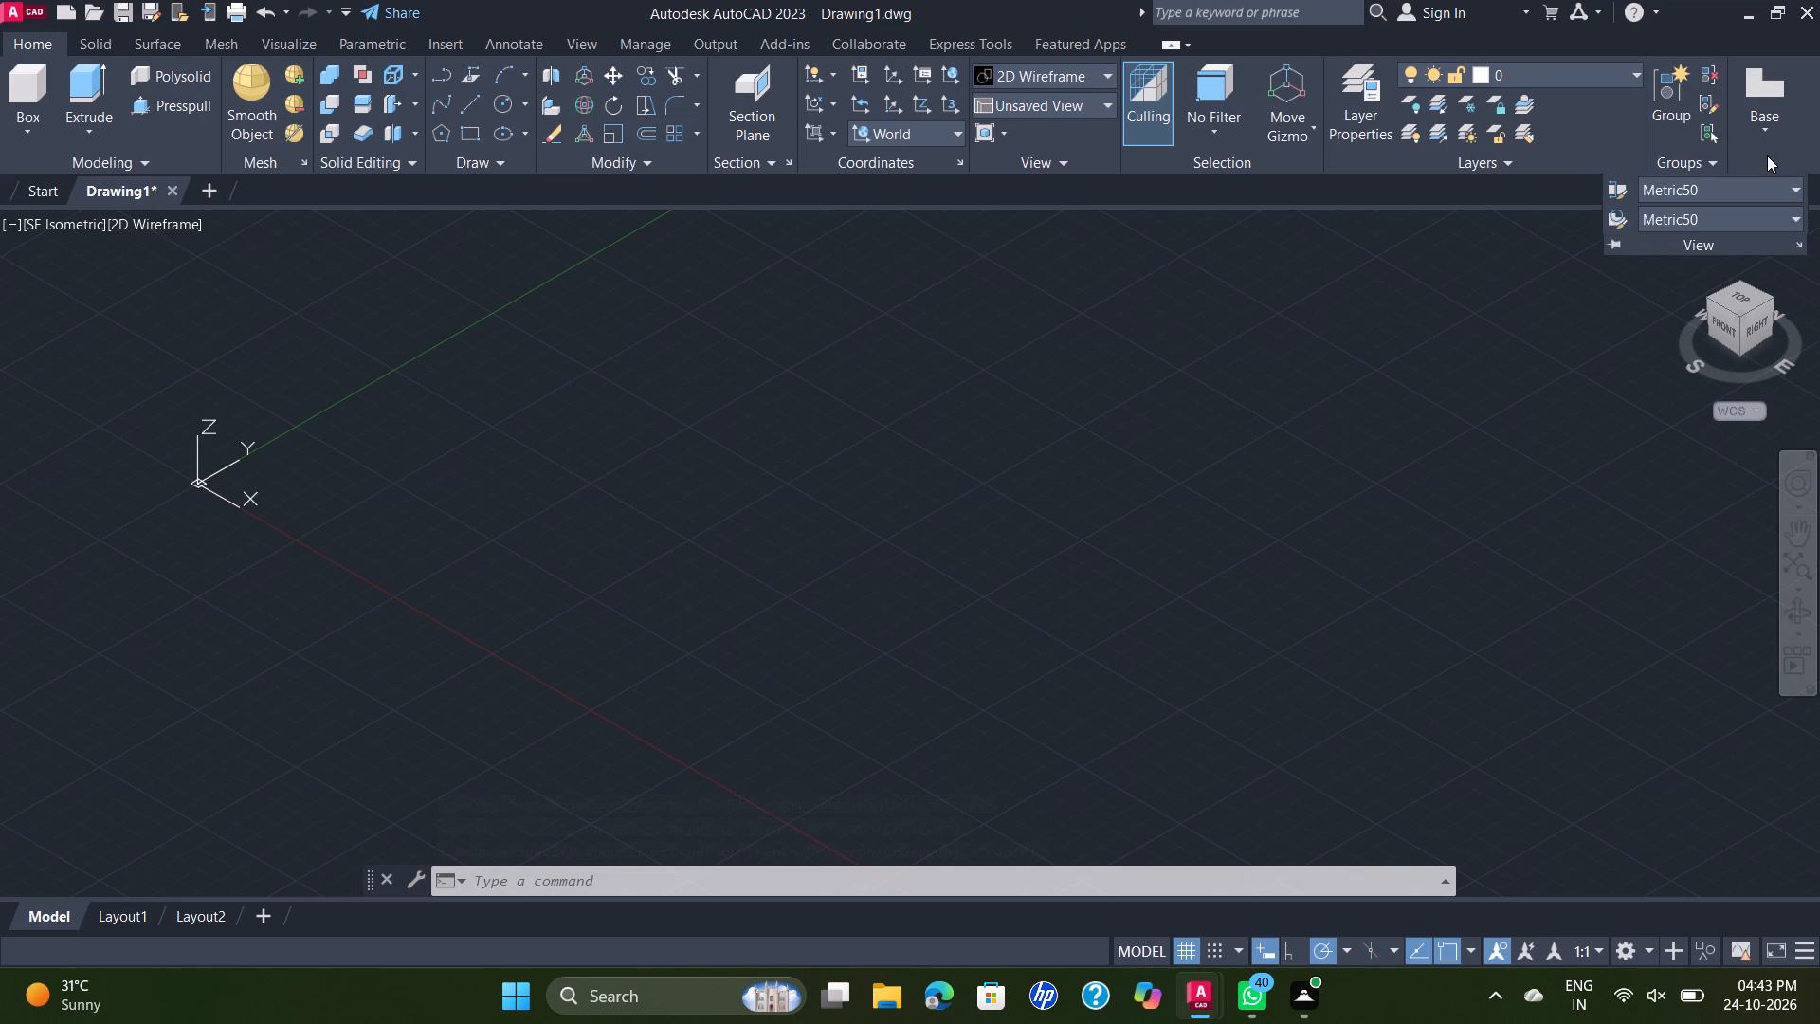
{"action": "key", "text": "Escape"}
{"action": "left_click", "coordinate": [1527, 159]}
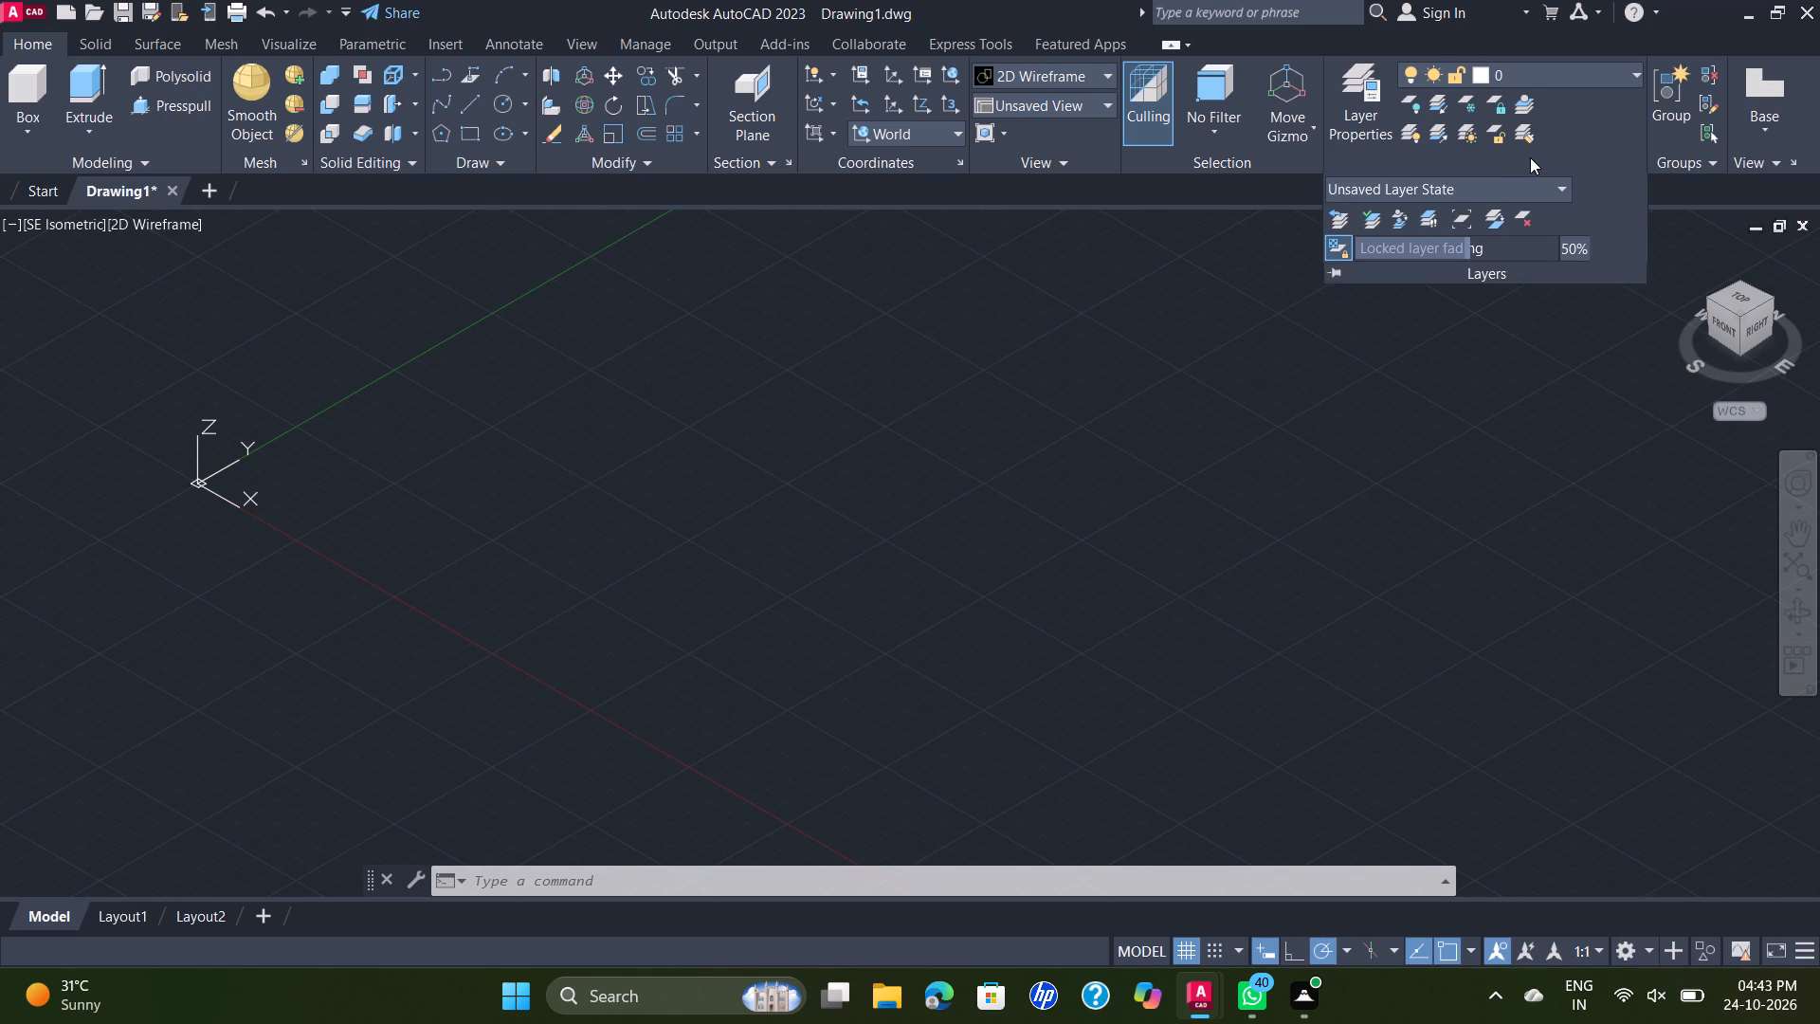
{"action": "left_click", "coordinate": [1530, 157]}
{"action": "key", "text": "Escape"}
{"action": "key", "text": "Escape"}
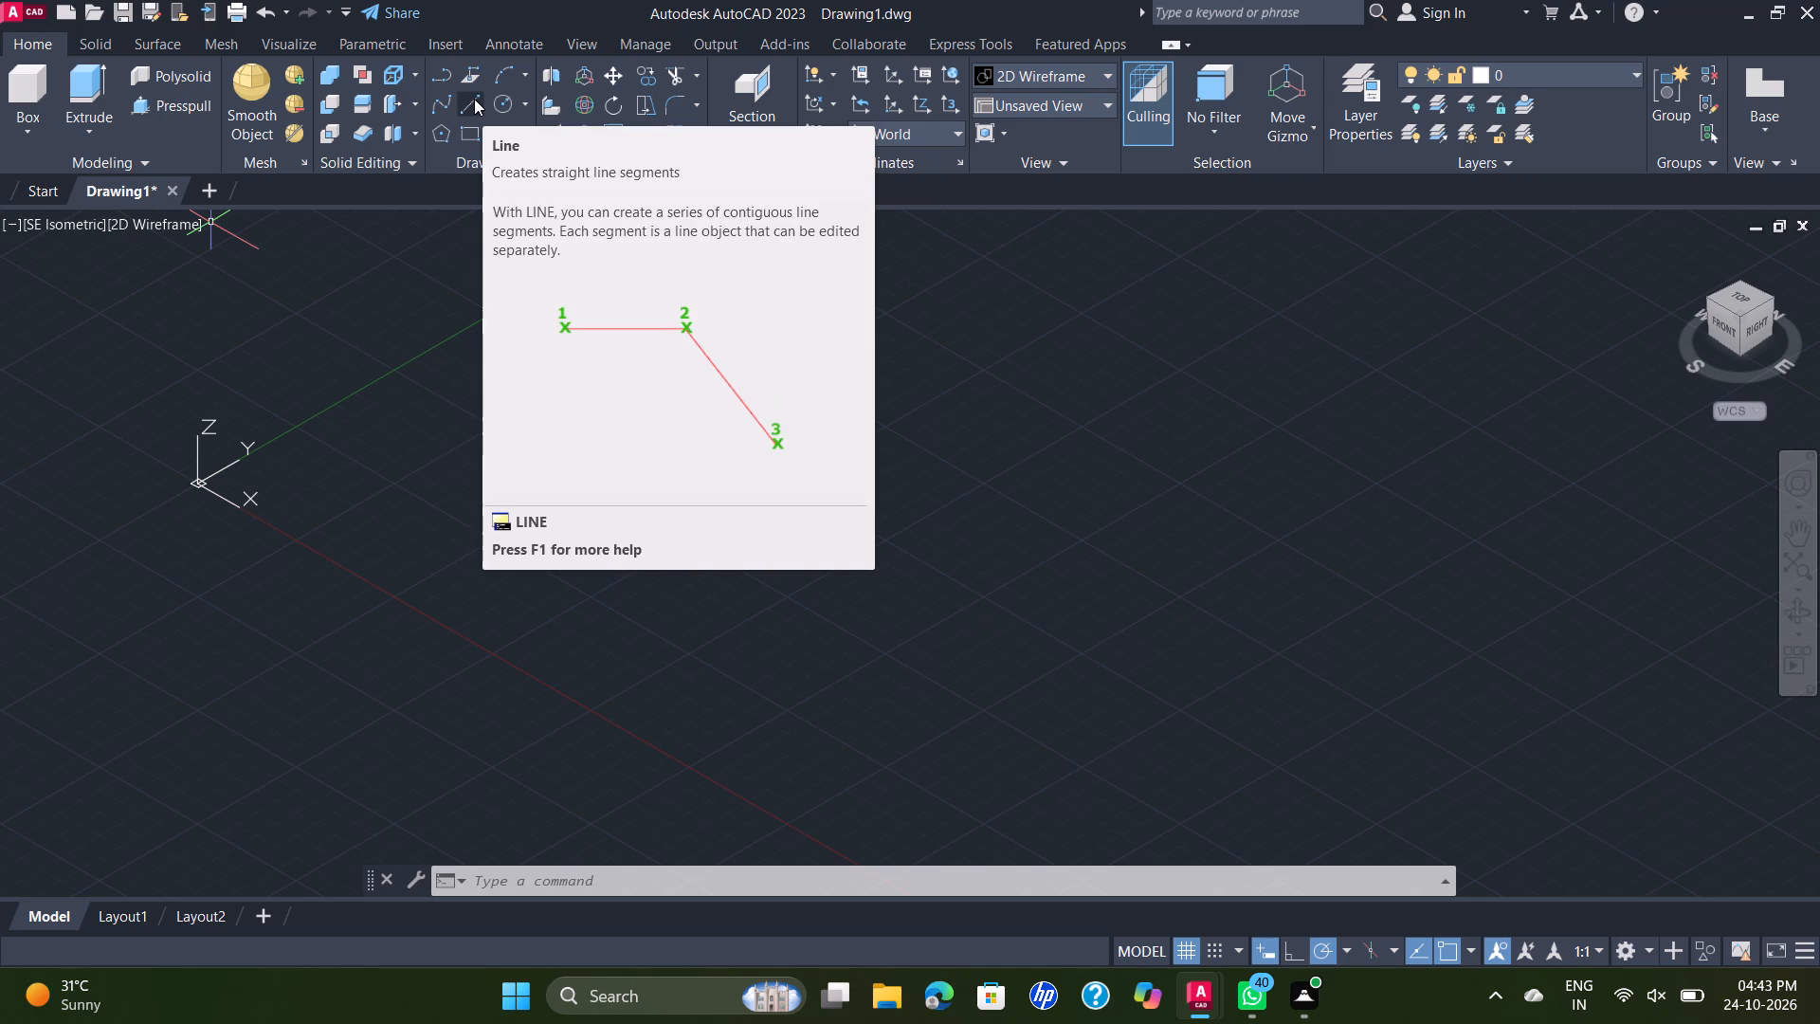
Draw a square polyline with 90 mm sides on the XY plane, ending back at its start point.
{"action": "left_click", "coordinate": [456, 72]}
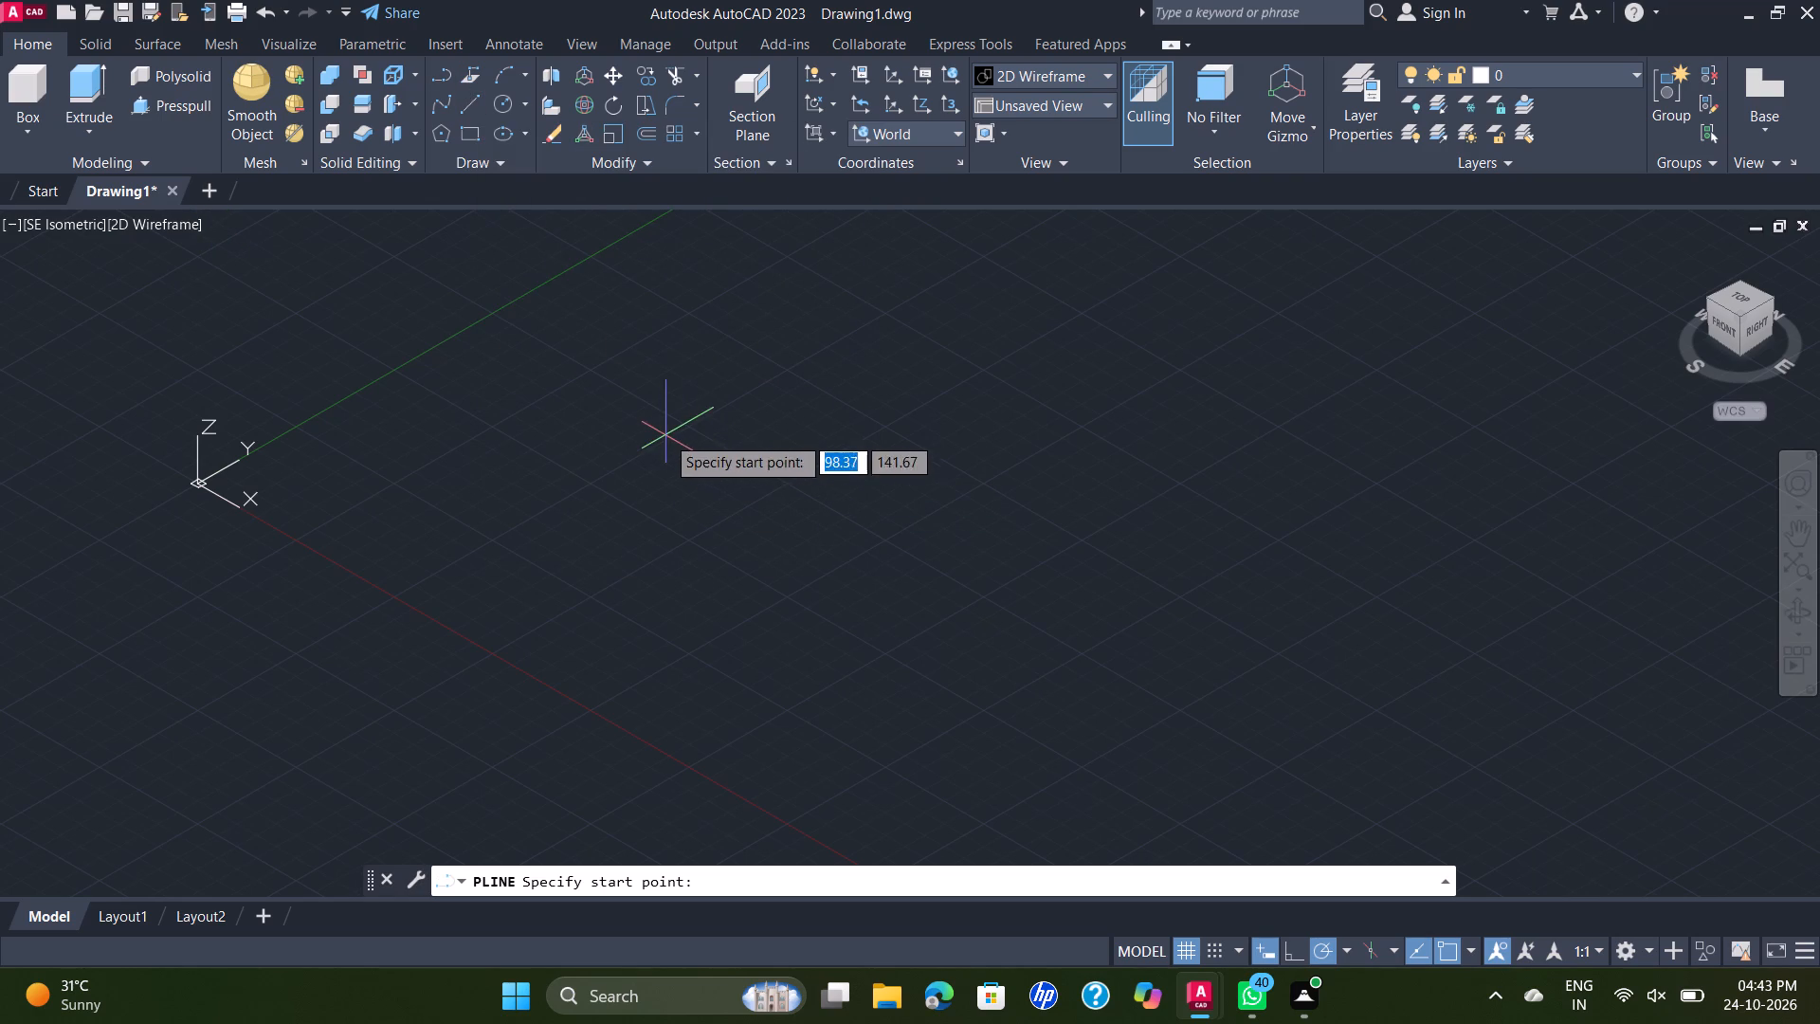
{"action": "left_click", "coordinate": [662, 446]}
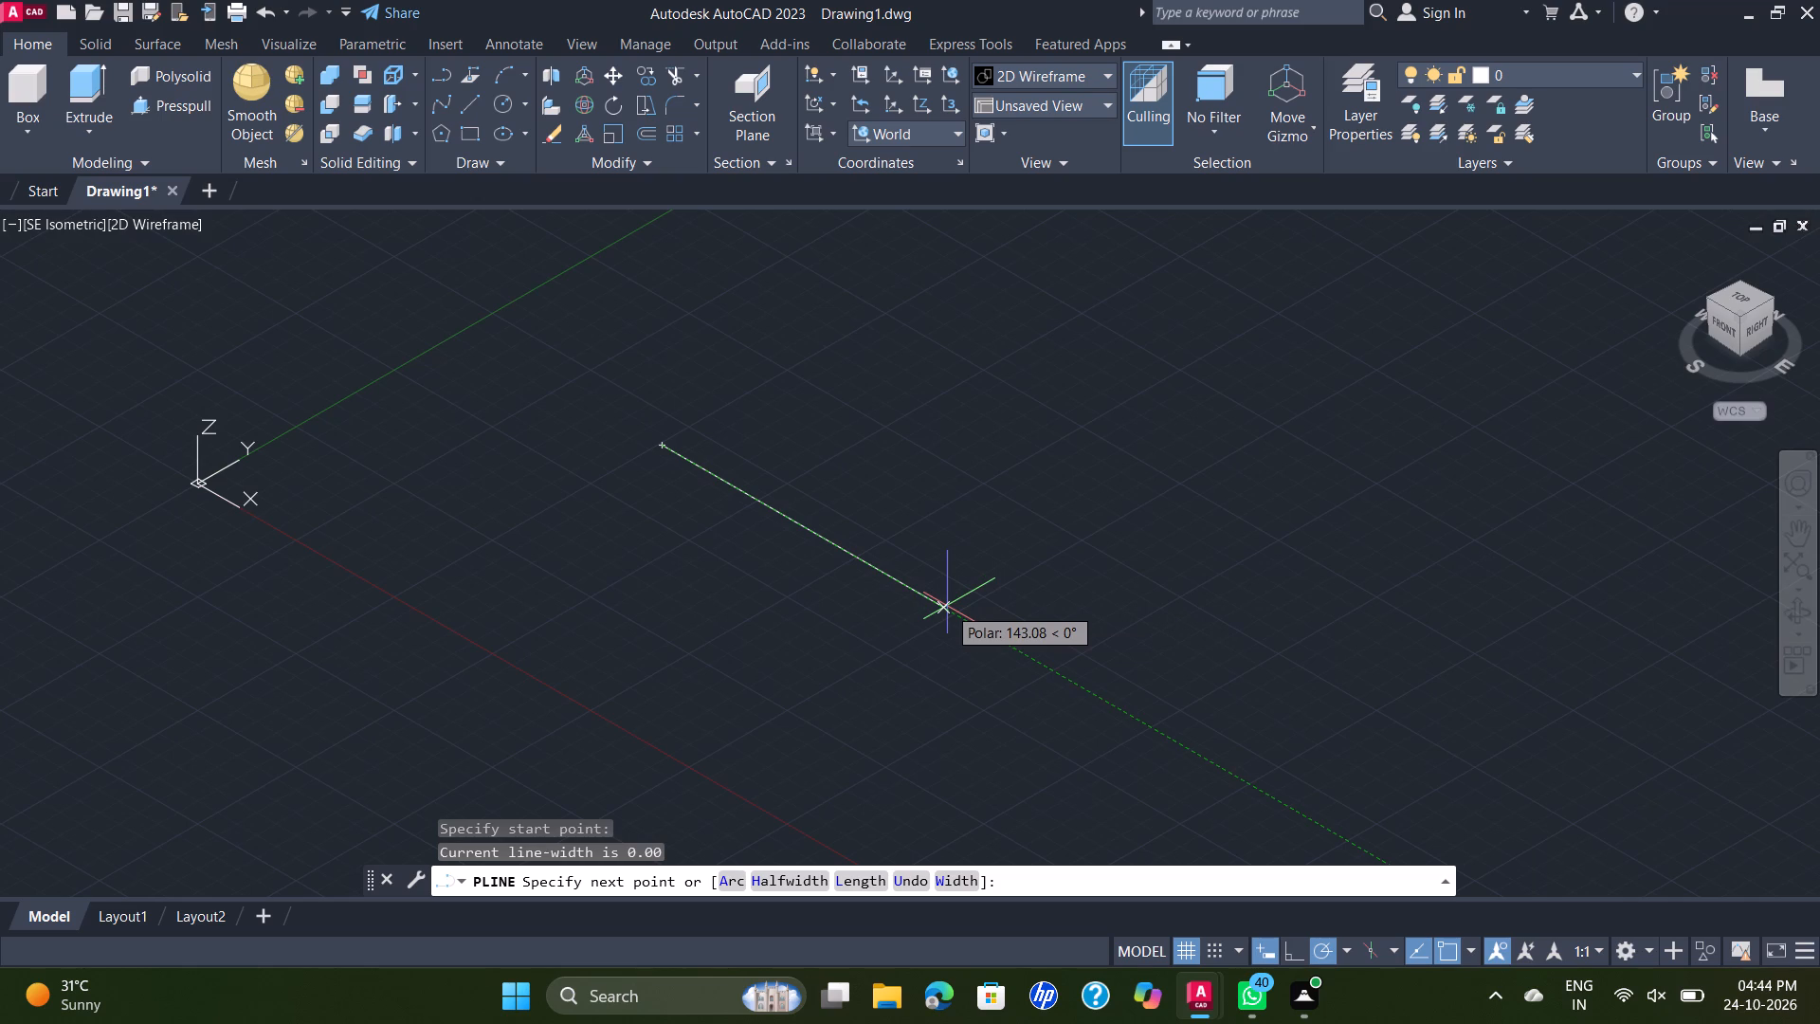
{"action": "type", "text": "90"}
{"action": "key", "text": "Return"}
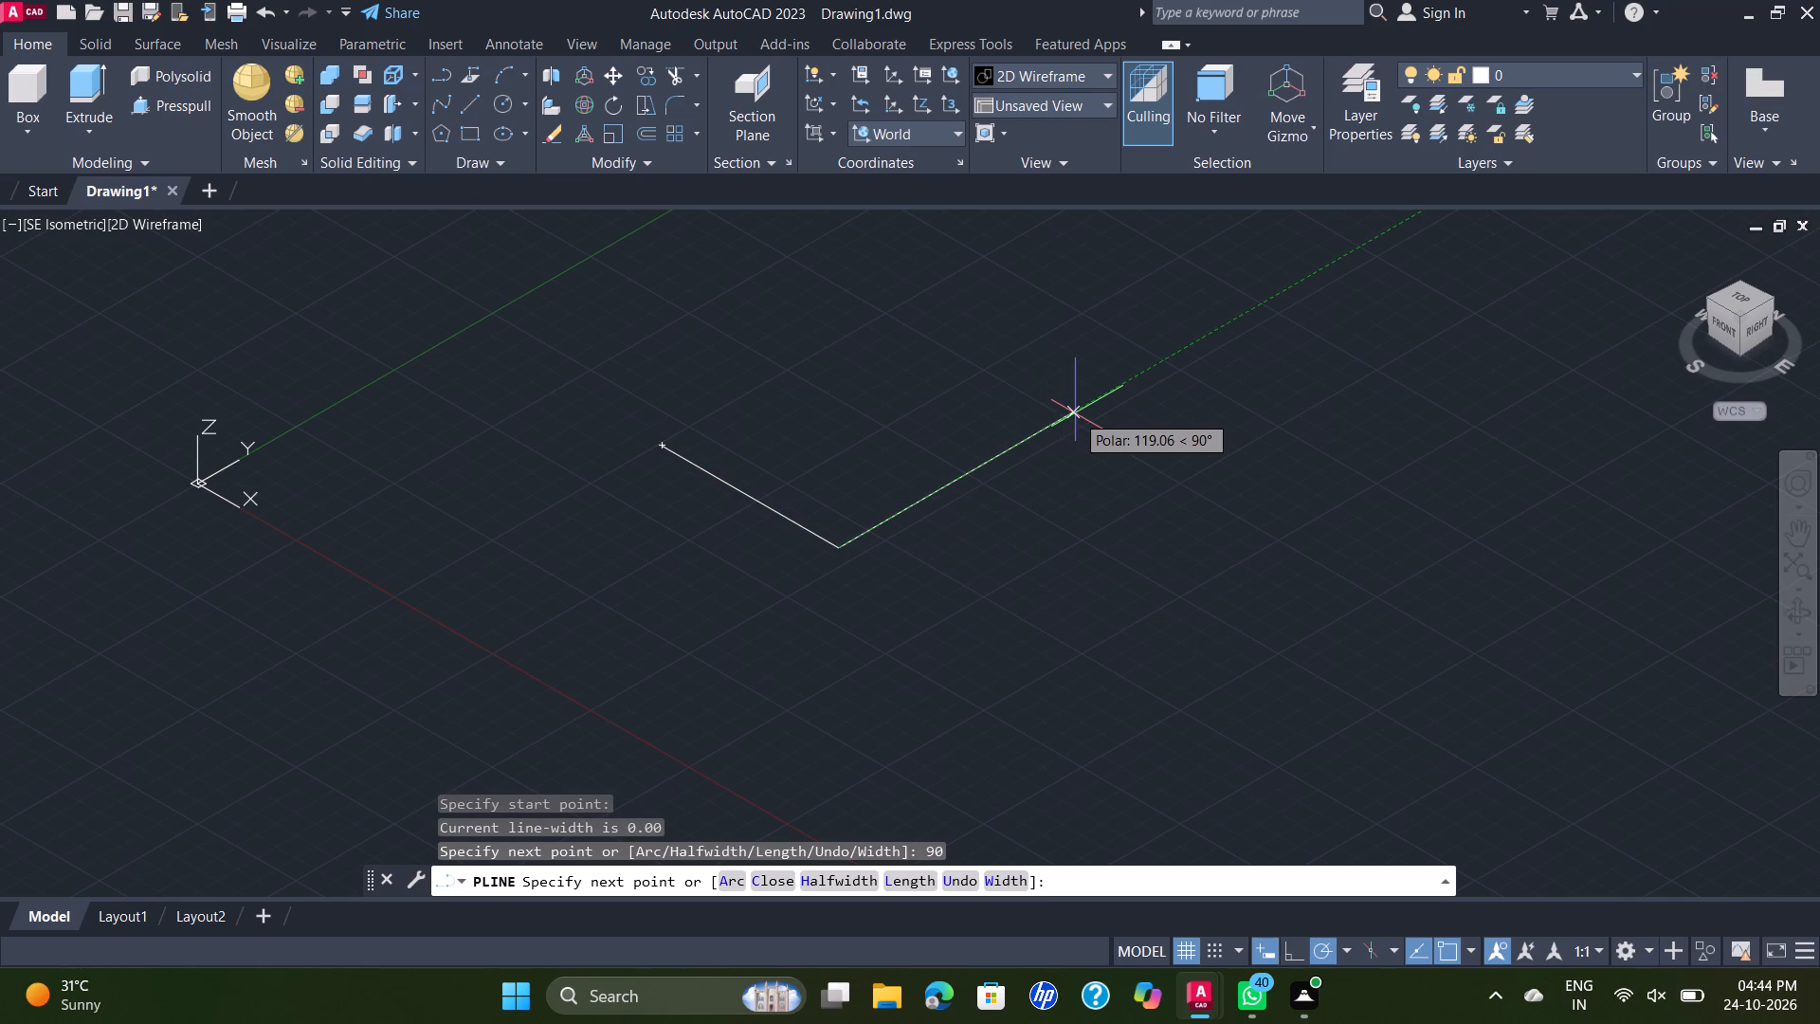
{"action": "type", "text": "90"}
{"action": "key", "text": "Return"}
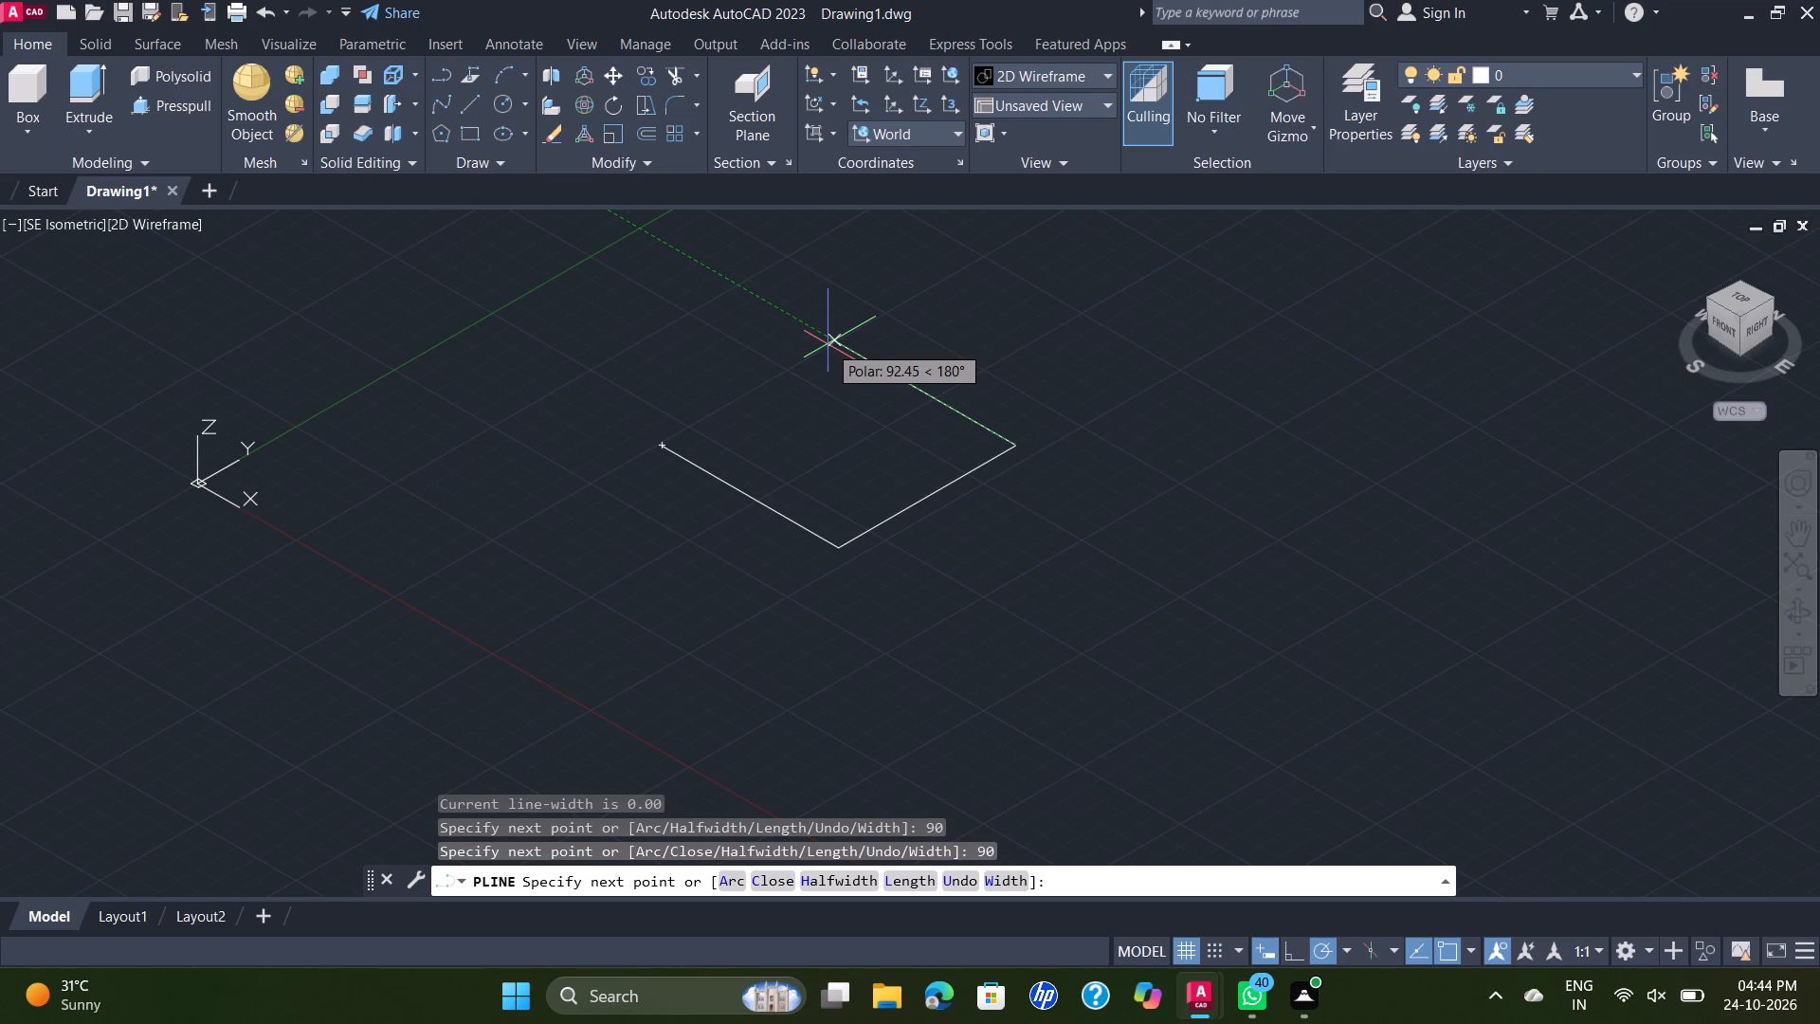
{"action": "type", "text": "90"}
{"action": "key", "text": "Return"}
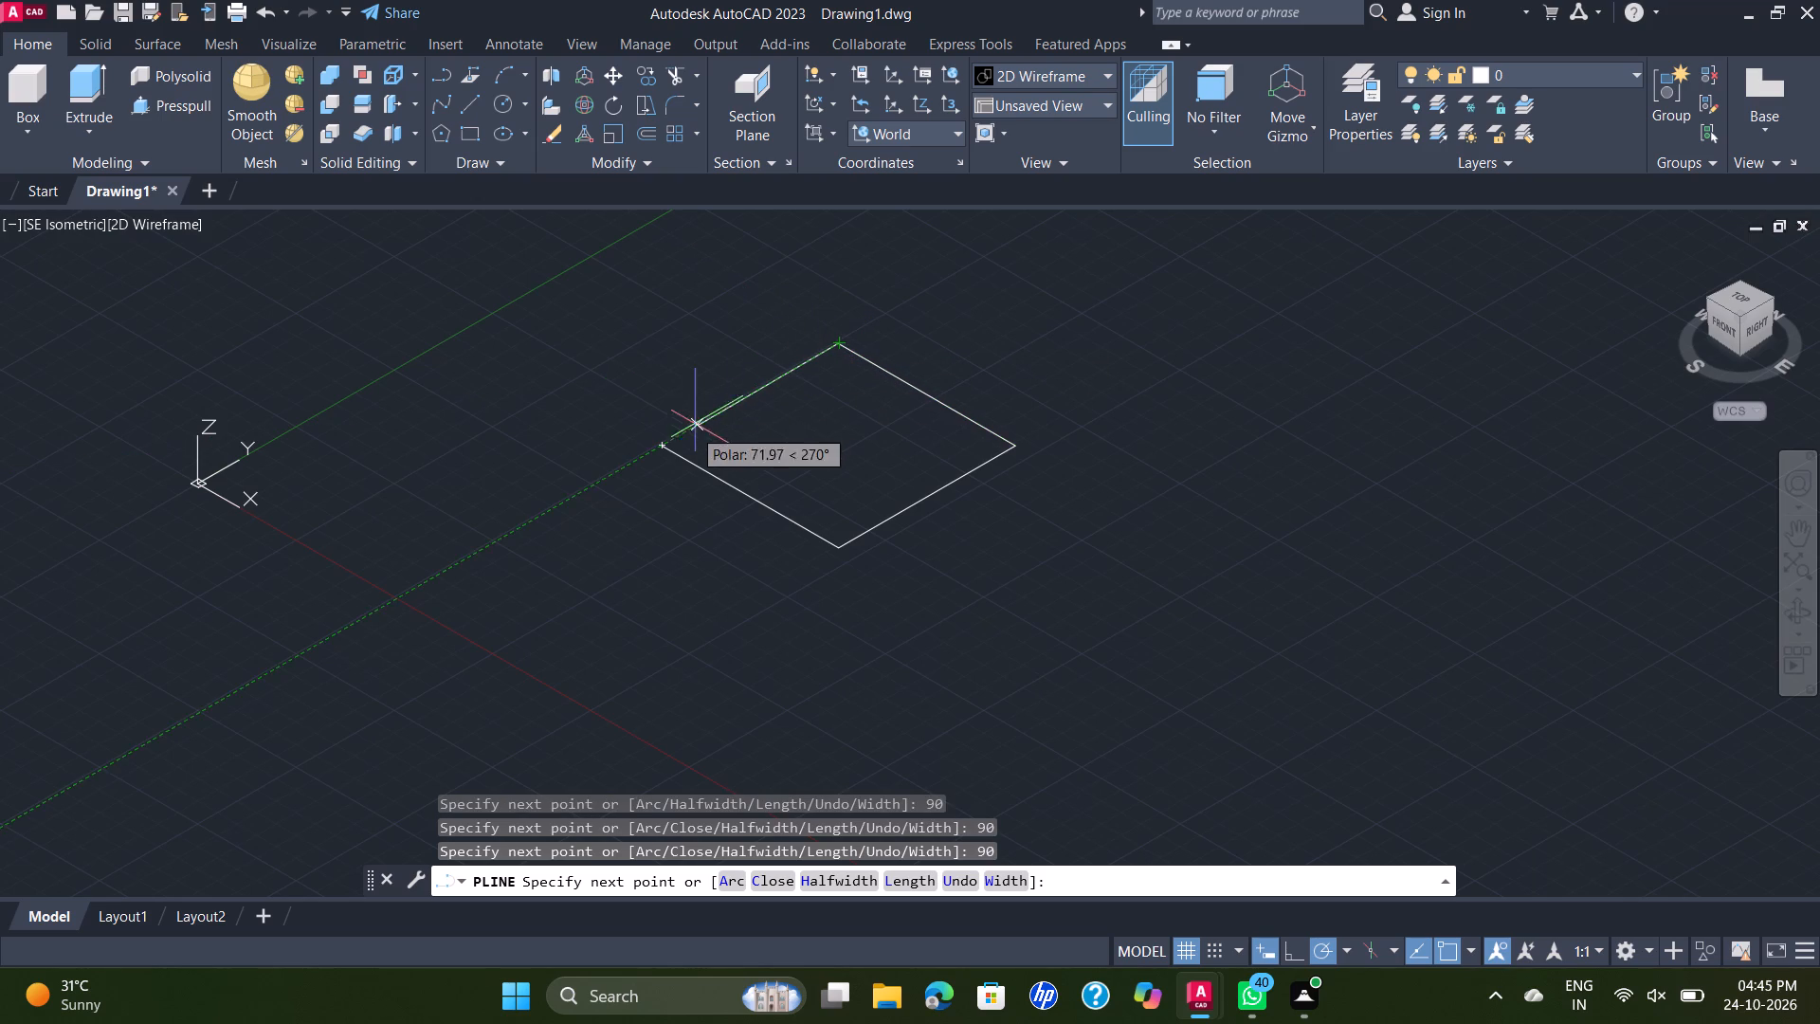
{"action": "left_click", "coordinate": [664, 446]}
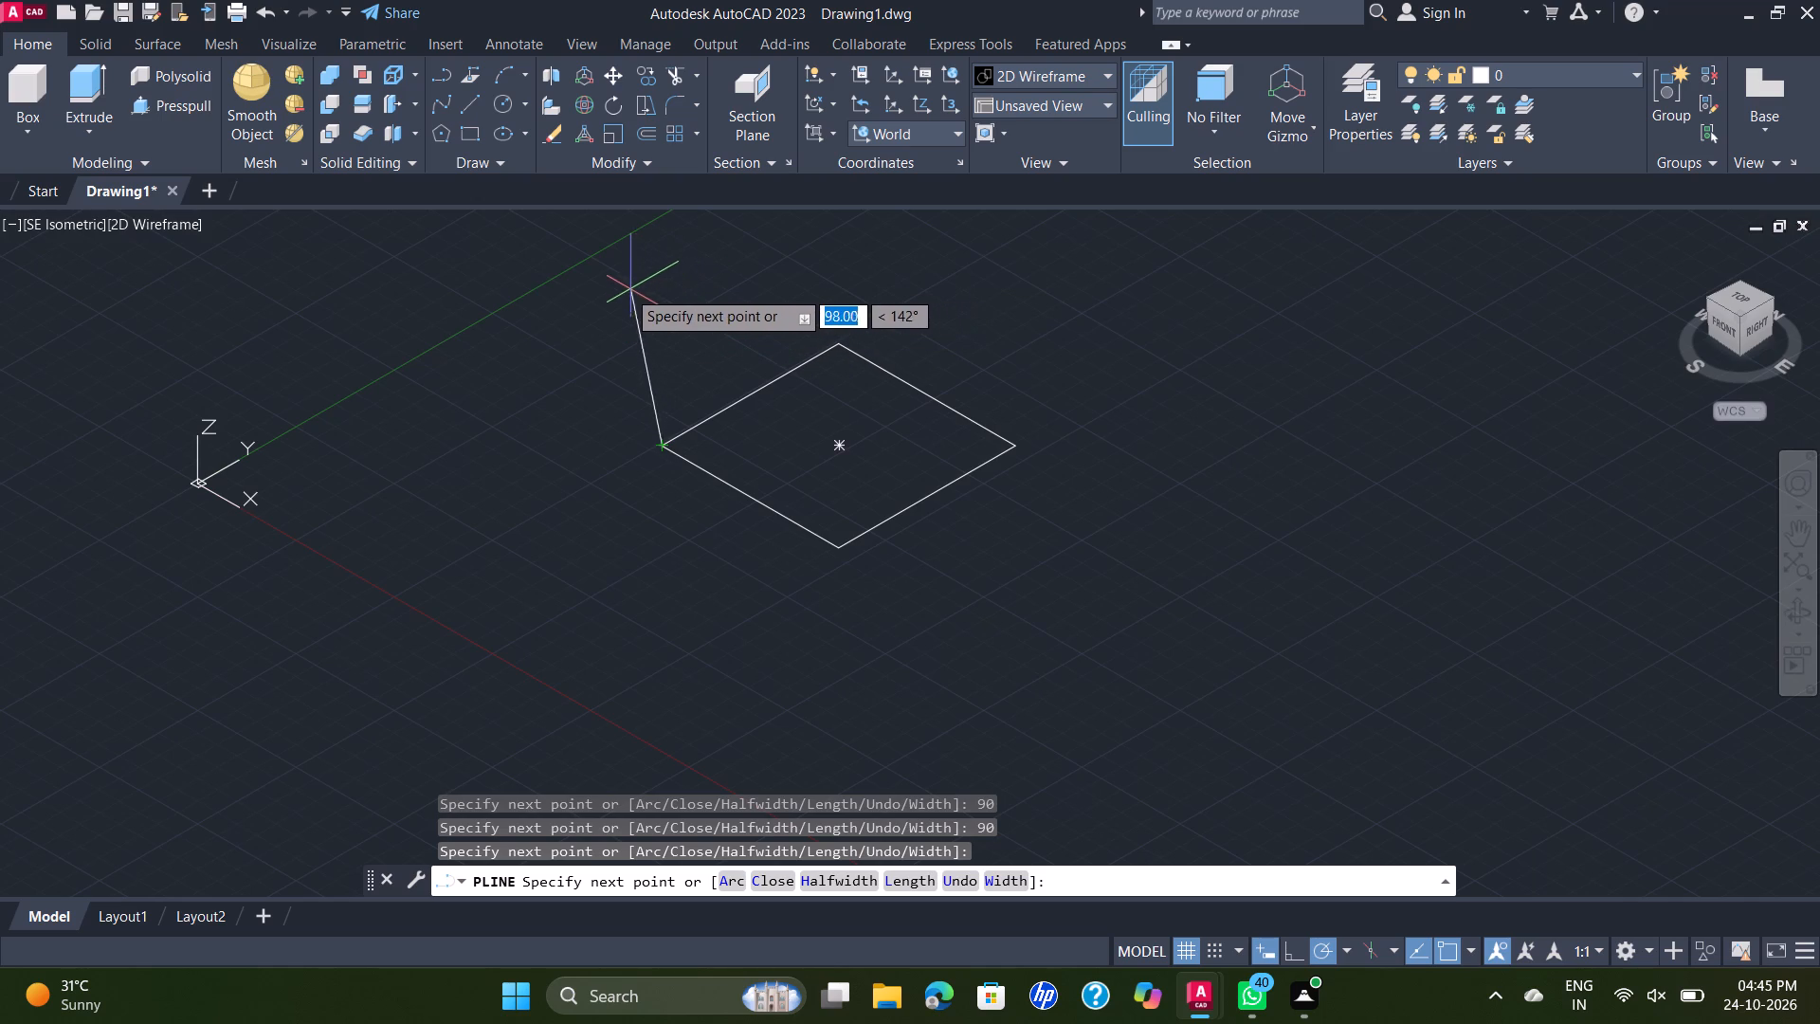
{"action": "scroll", "coordinate": [682, 285], "scroll_direction": "down", "scroll_amount": 2}
{"action": "middle_click_drag", "start_coordinate": [675, 293], "coordinate": [664, 547]}
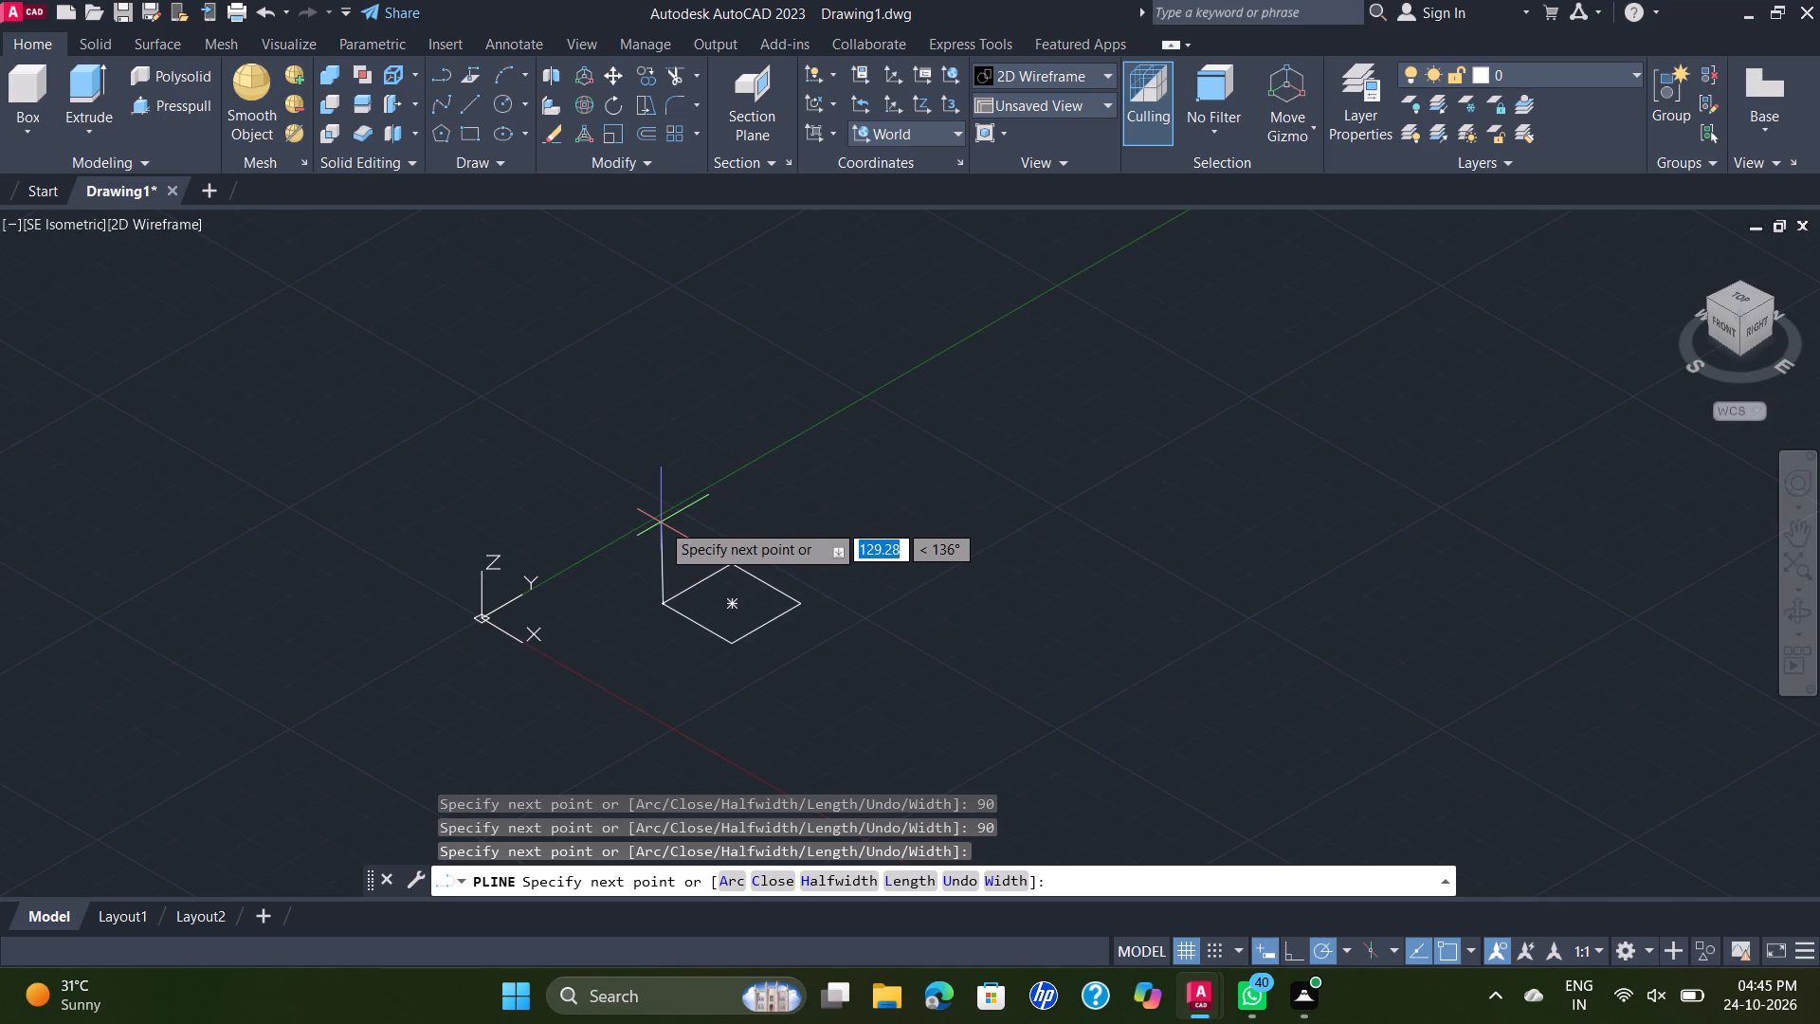
{"action": "key", "text": "Escape"}
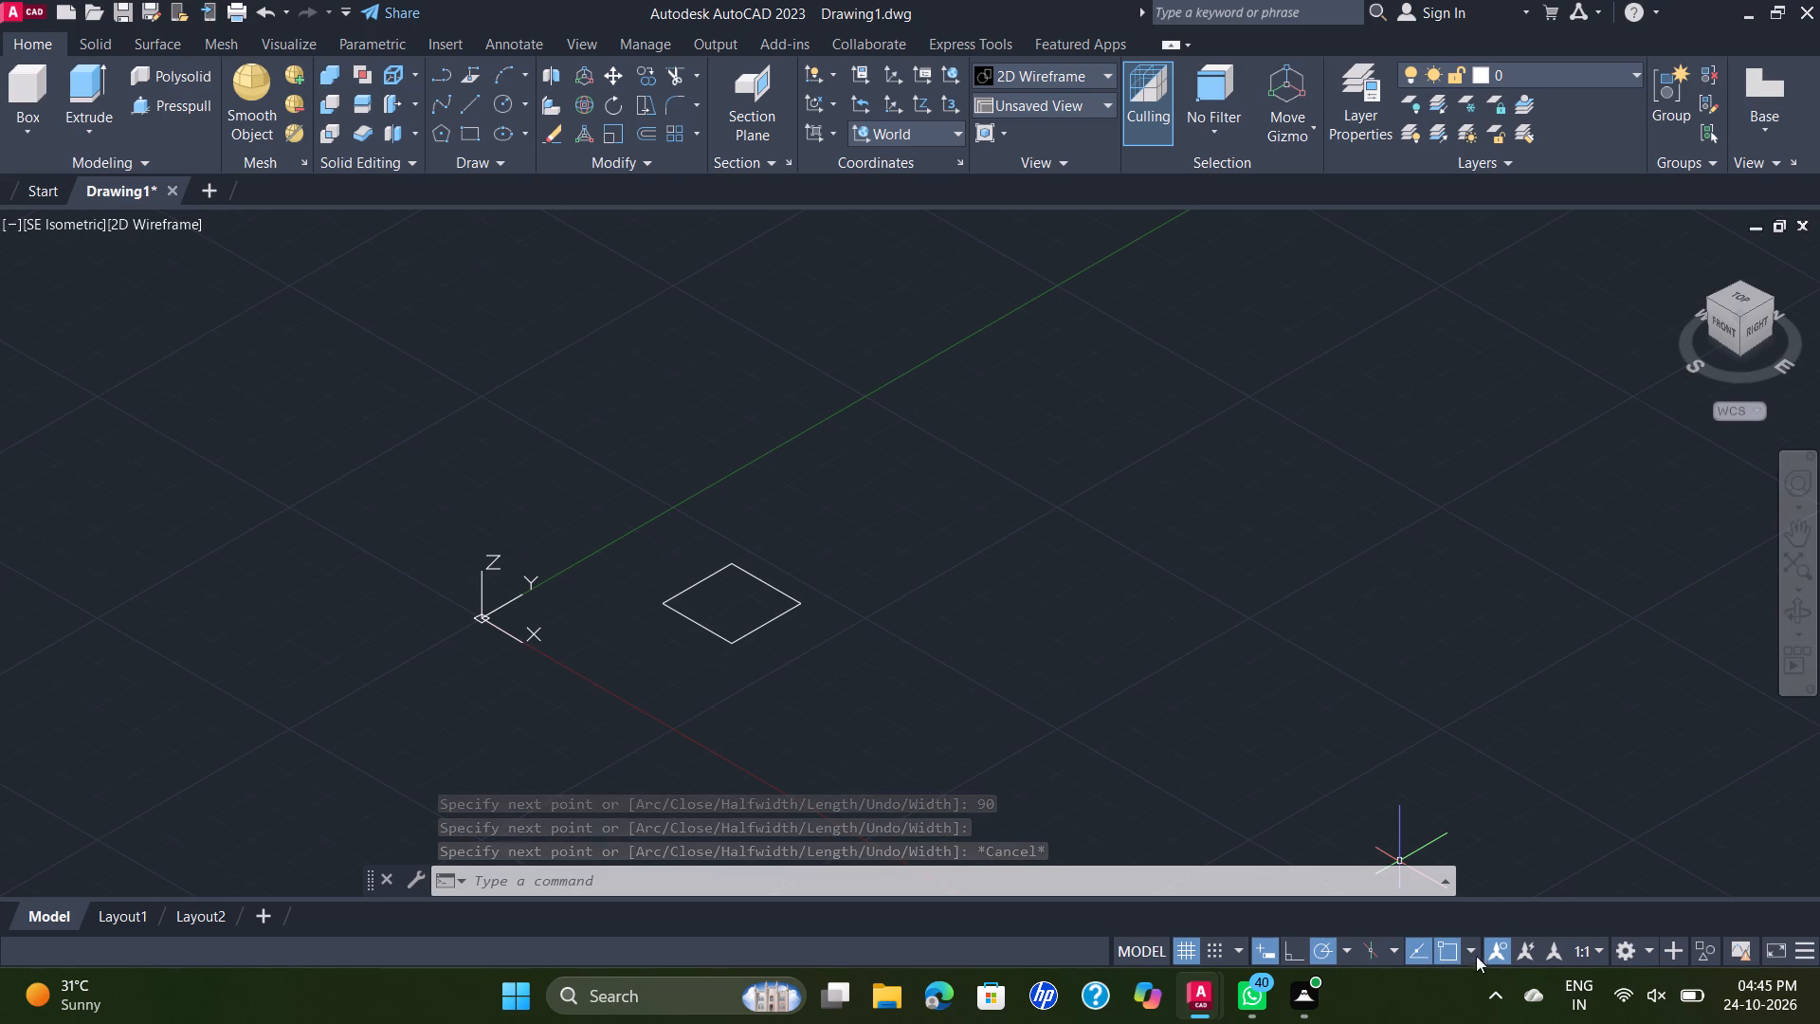
Set the polar tracking angle increment to 30 degrees (30, 60, 90, 120).
{"action": "left_click", "coordinate": [1345, 956]}
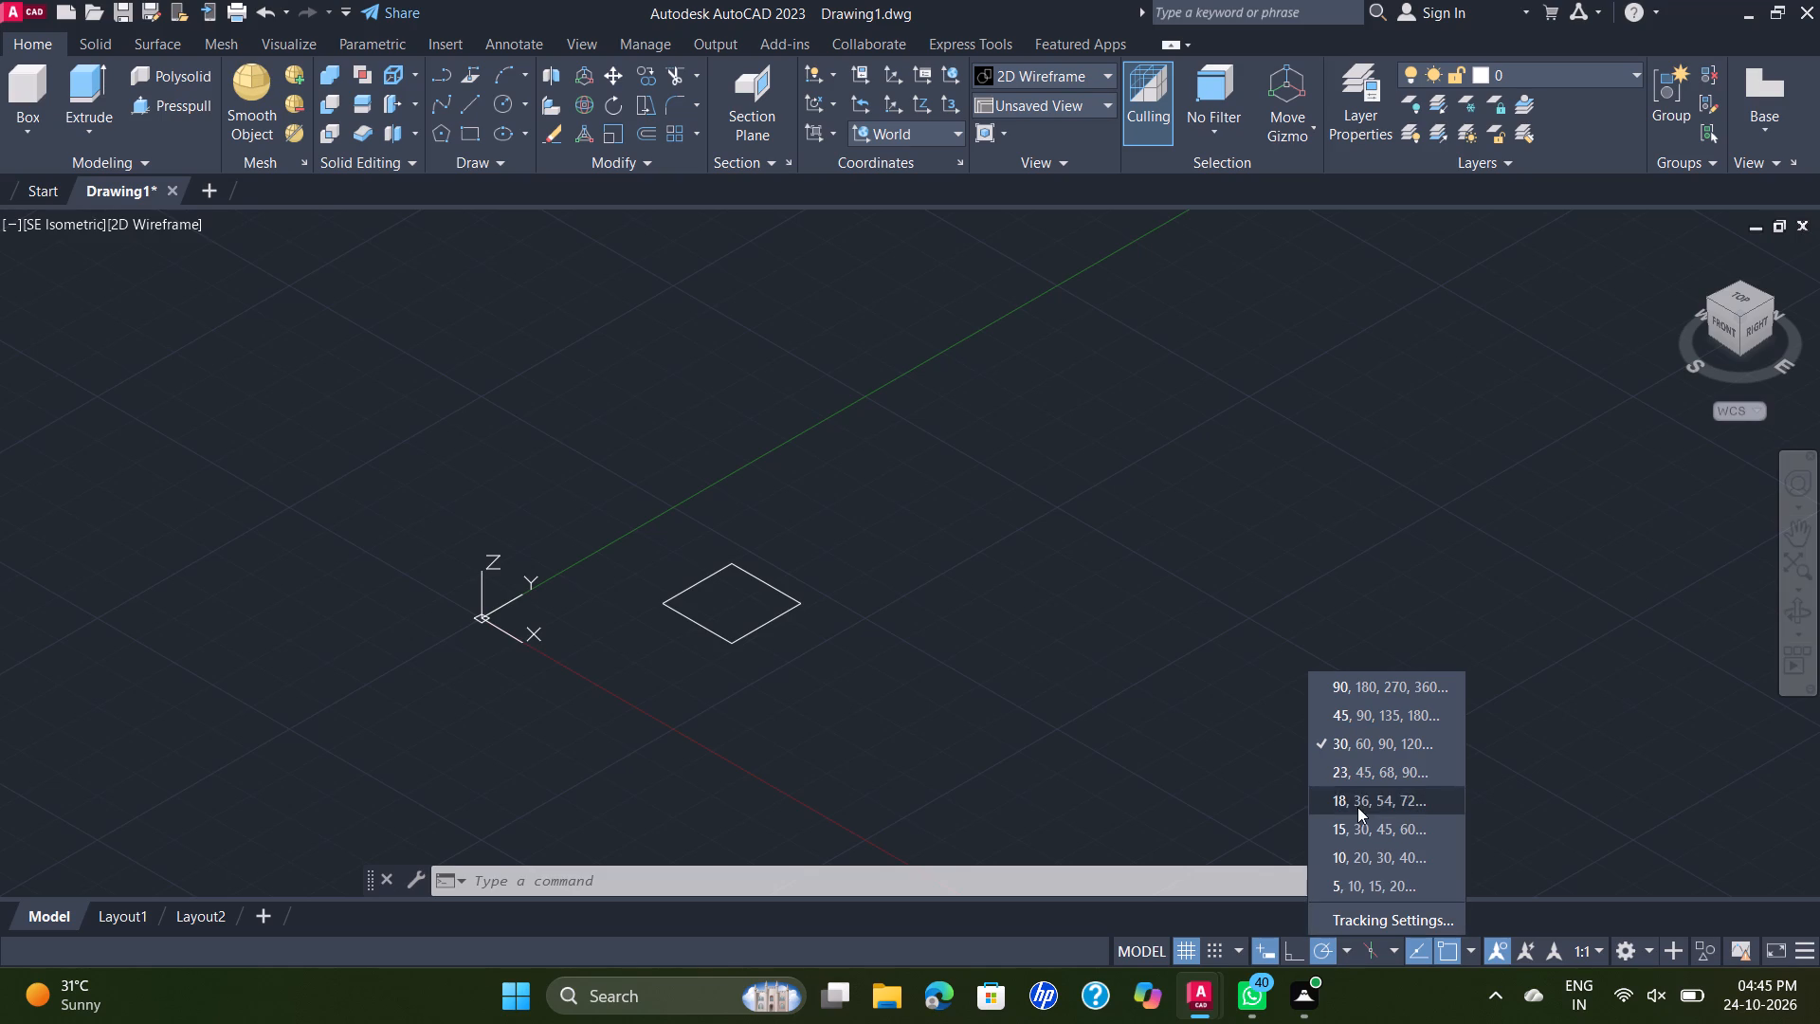
{"action": "left_click", "coordinate": [1376, 747]}
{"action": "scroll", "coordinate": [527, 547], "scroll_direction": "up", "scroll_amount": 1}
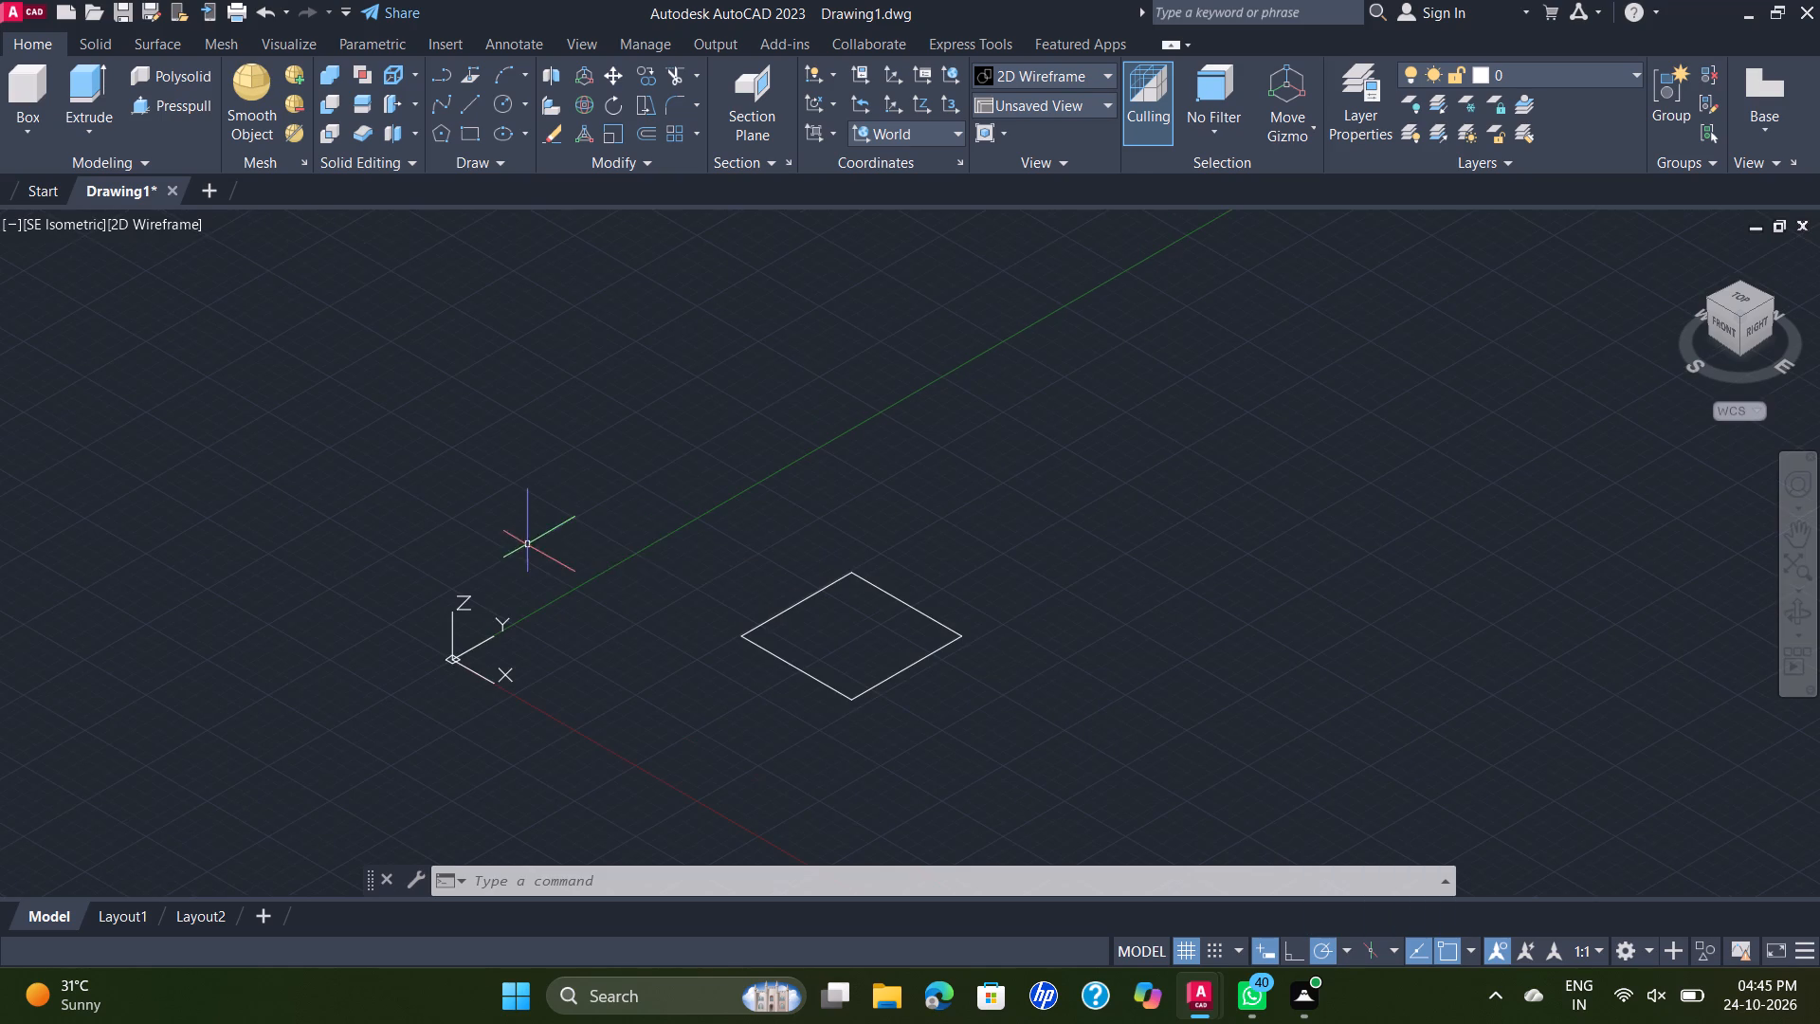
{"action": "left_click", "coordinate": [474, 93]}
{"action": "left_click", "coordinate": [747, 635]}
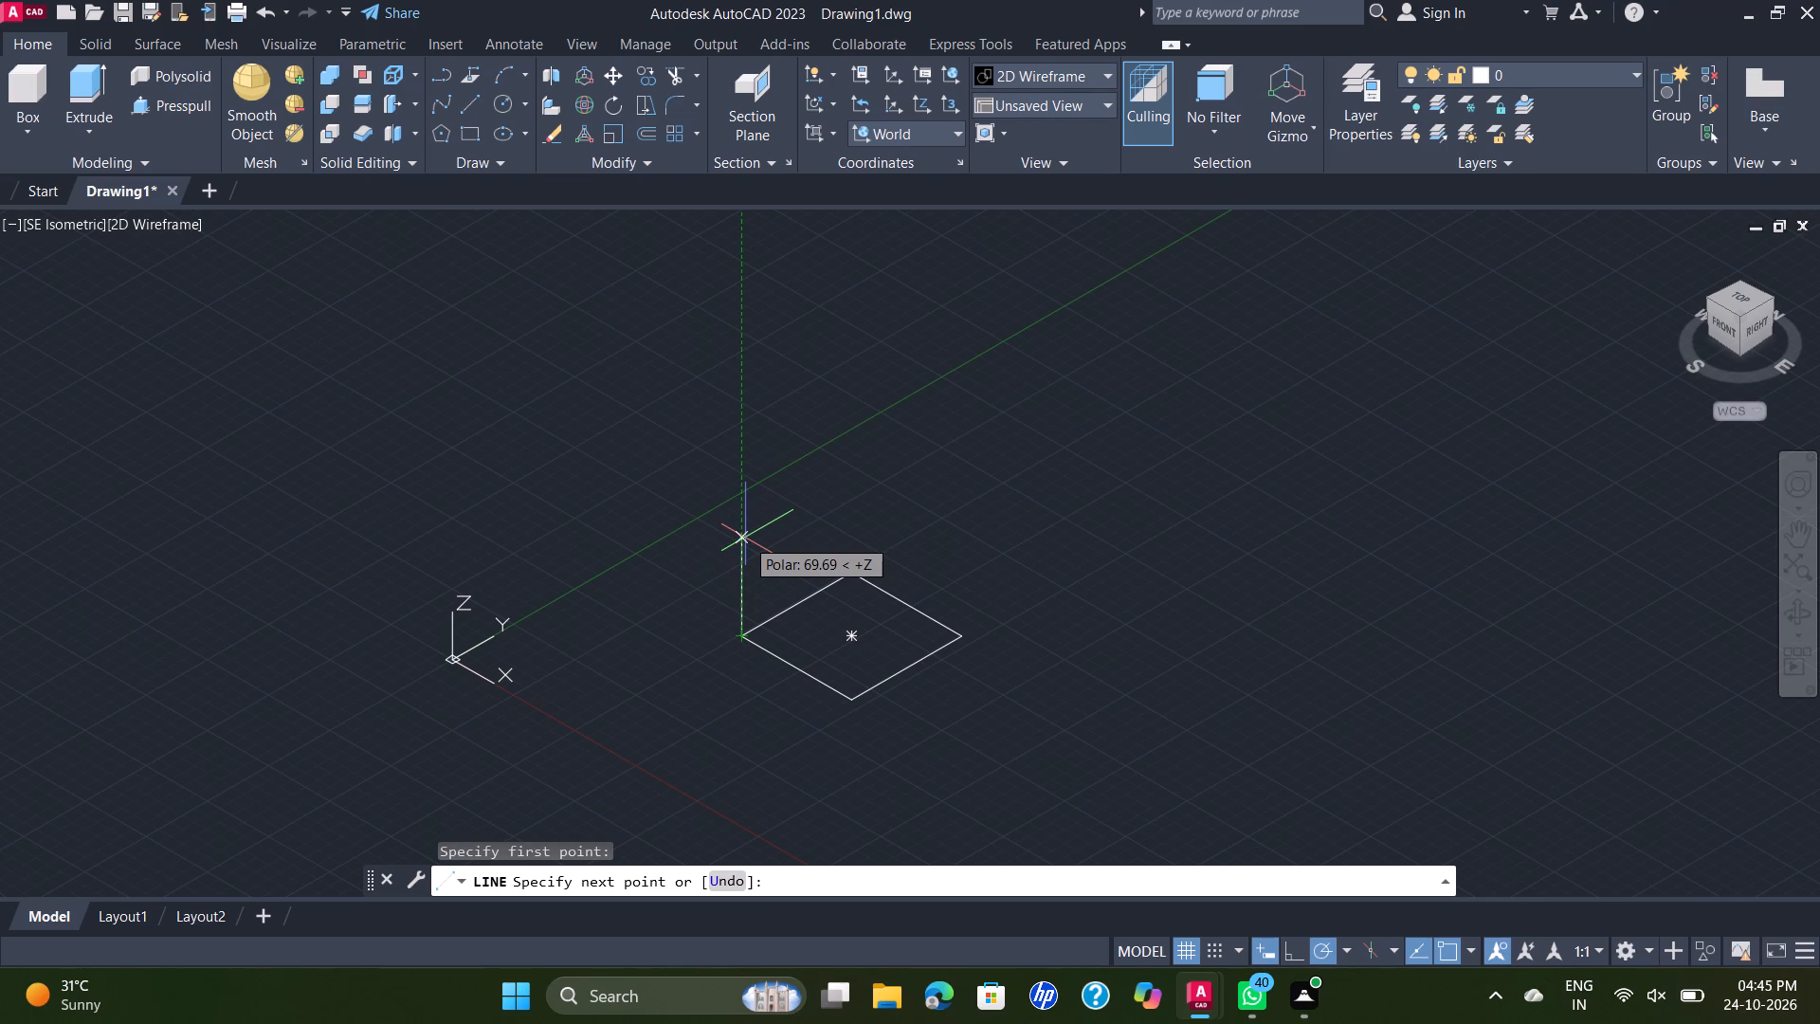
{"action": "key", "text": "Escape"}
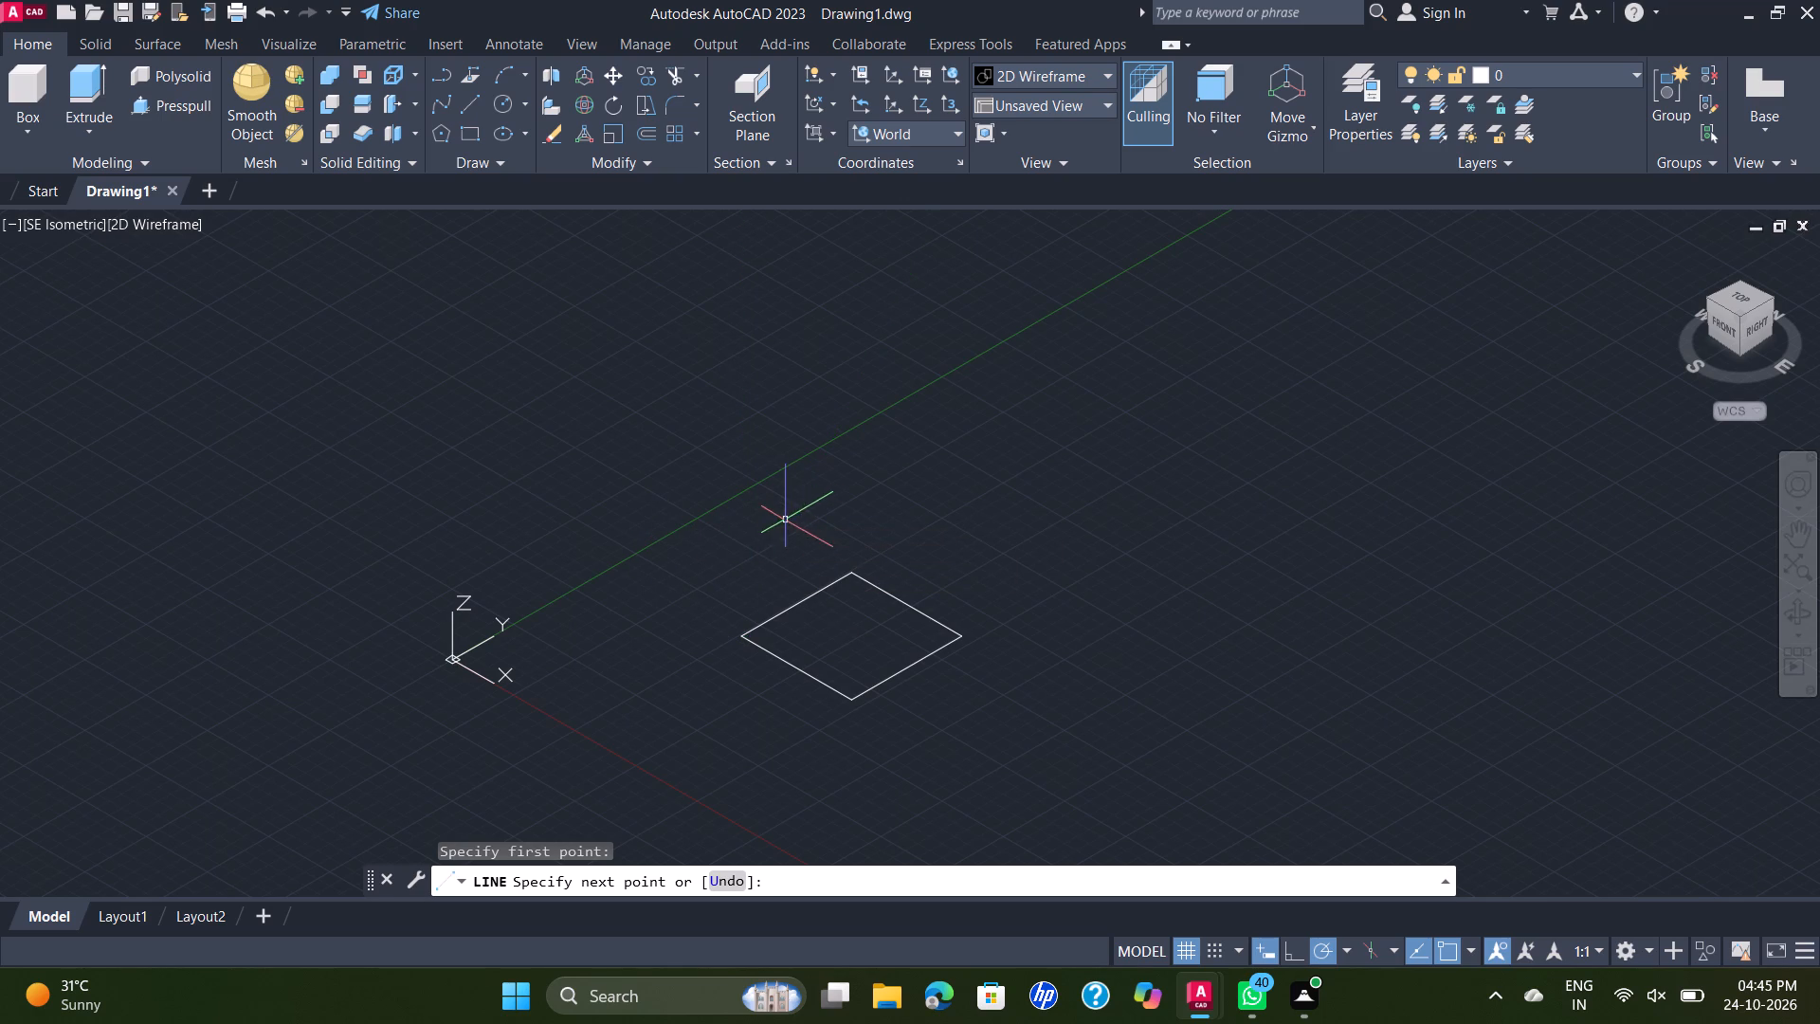
Fillet the southeast corner of the square base profile, nearest the viewer, with a radius of 15 mm.
{"action": "left_click", "coordinate": [664, 104]}
{"action": "scroll", "coordinate": [927, 787], "scroll_direction": "up", "scroll_amount": 1}
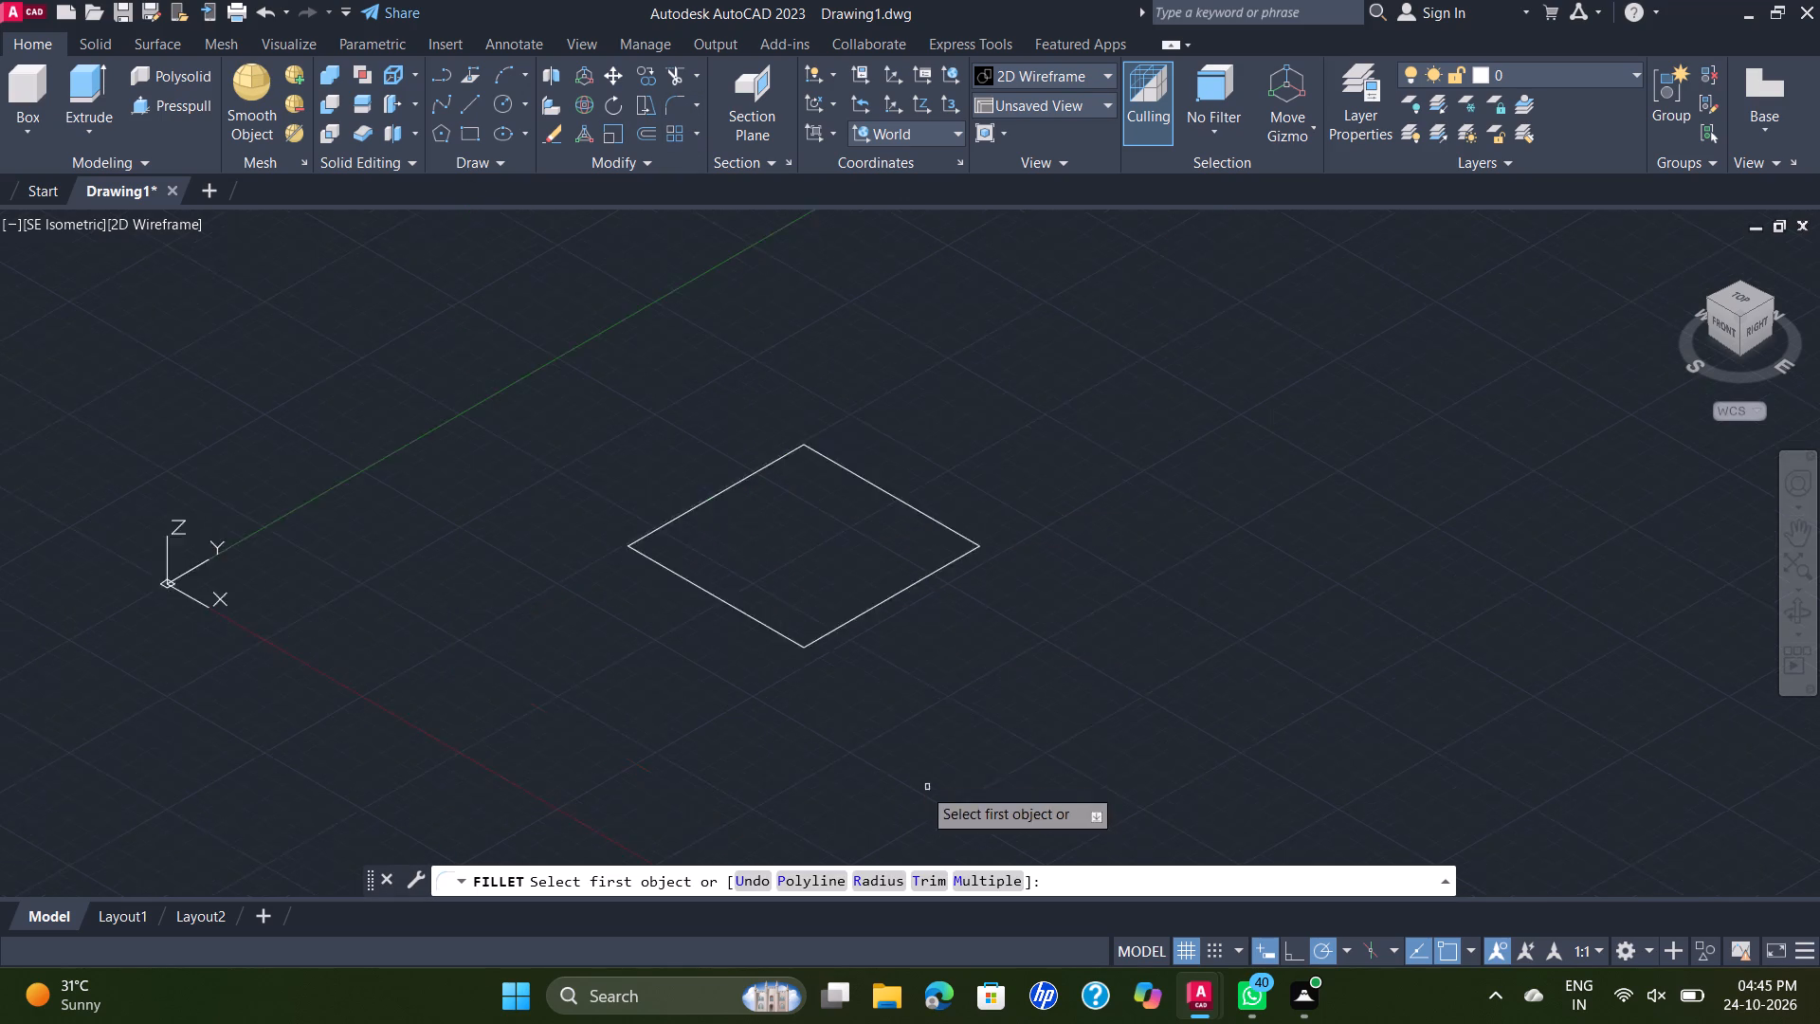
{"action": "scroll", "coordinate": [922, 785], "scroll_direction": "up", "scroll_amount": 1}
{"action": "left_click", "coordinate": [713, 560]}
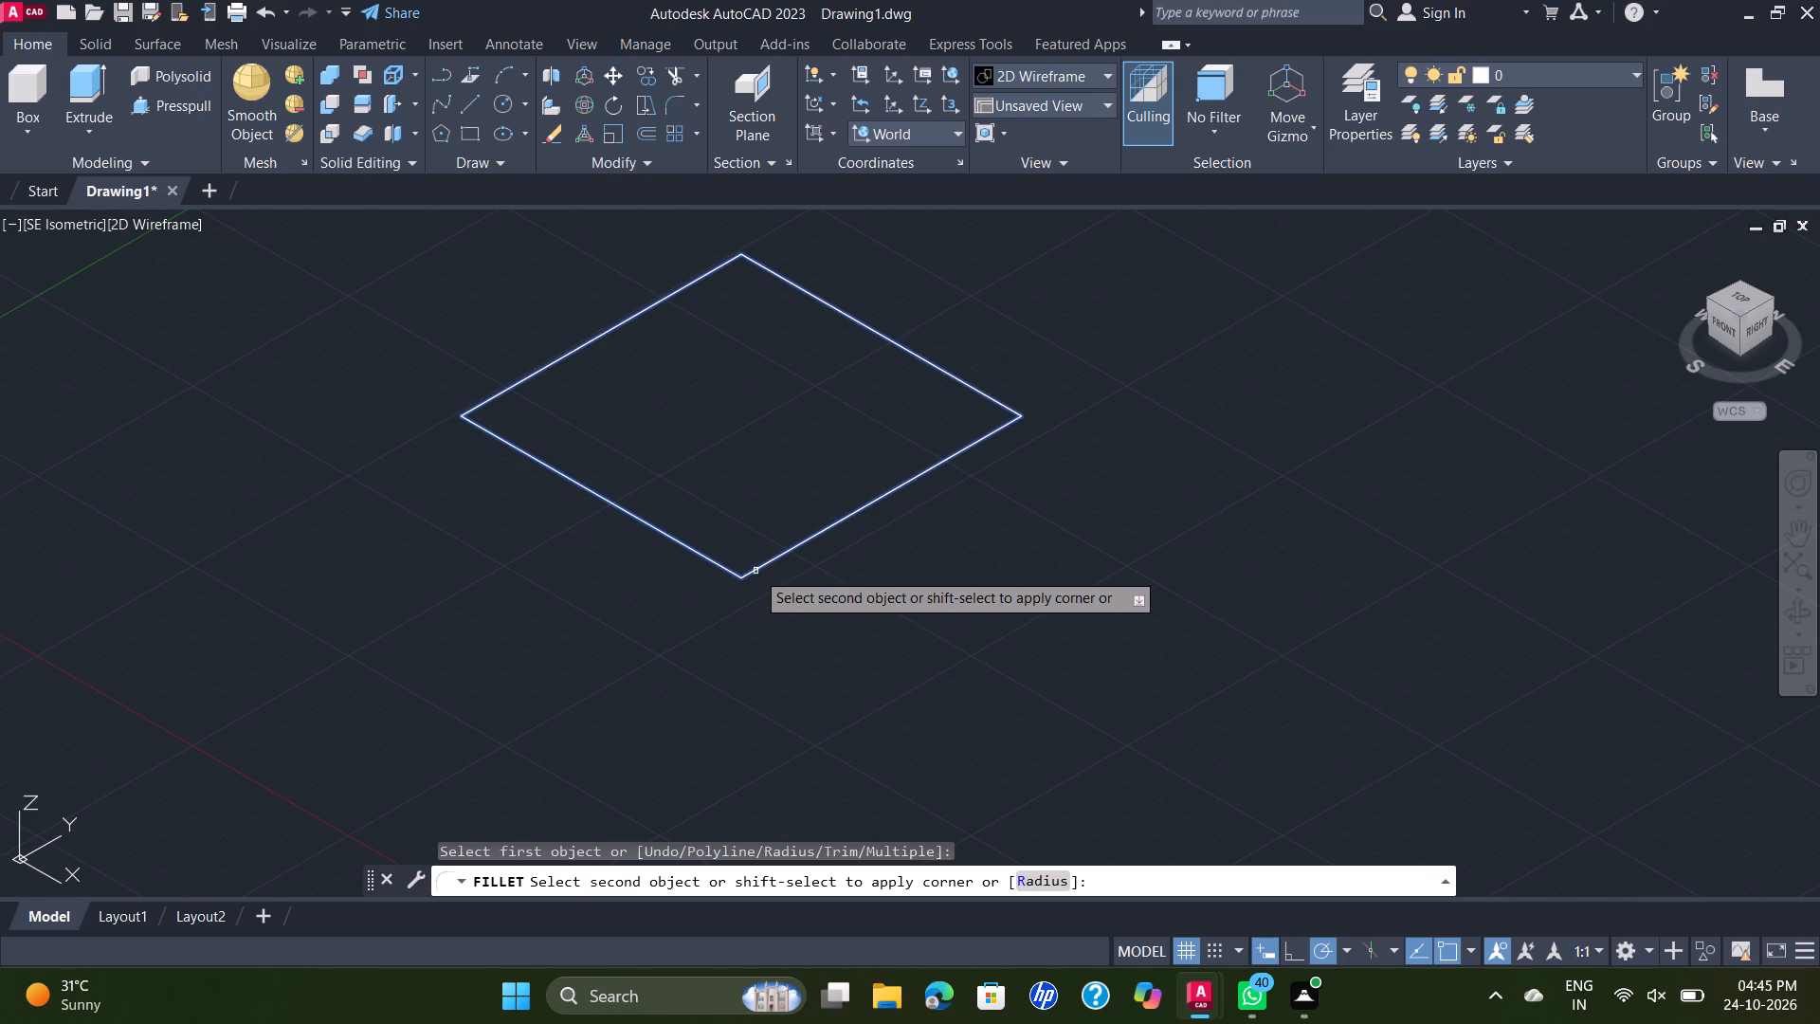
{"action": "left_click", "coordinate": [1059, 885]}
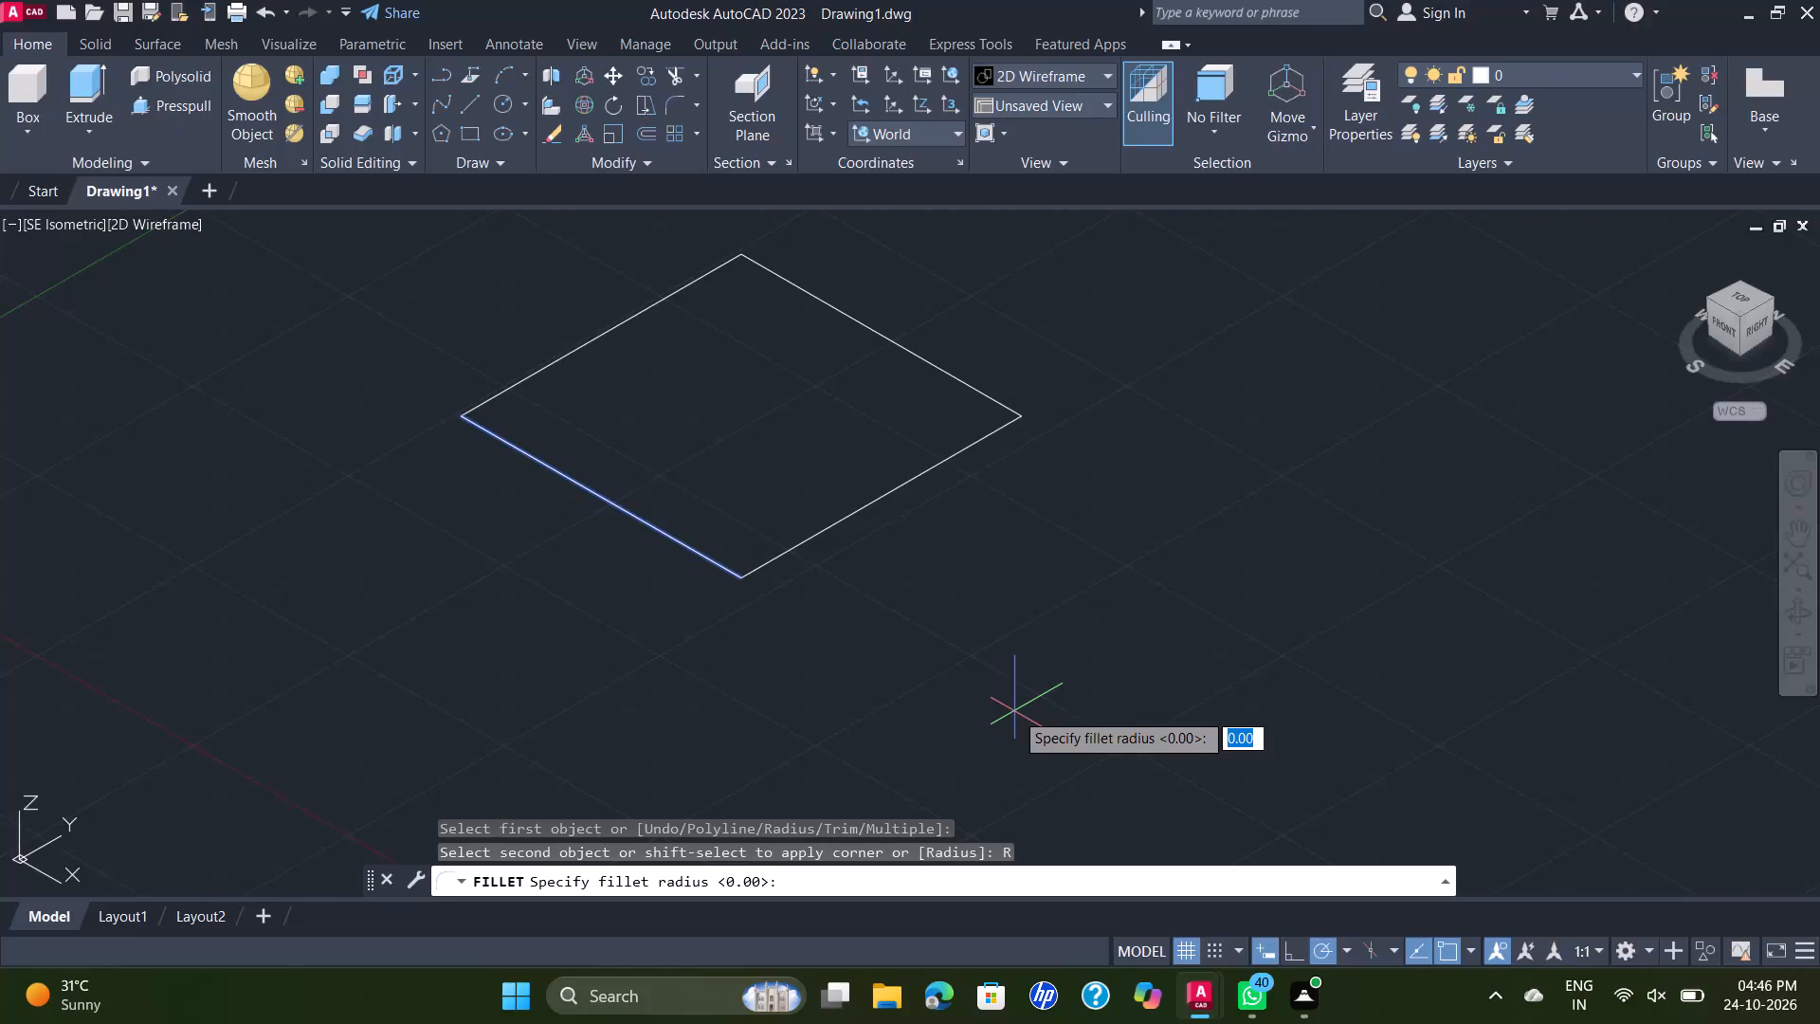
{"action": "type", "text": "15"}
{"action": "key", "text": "Return"}
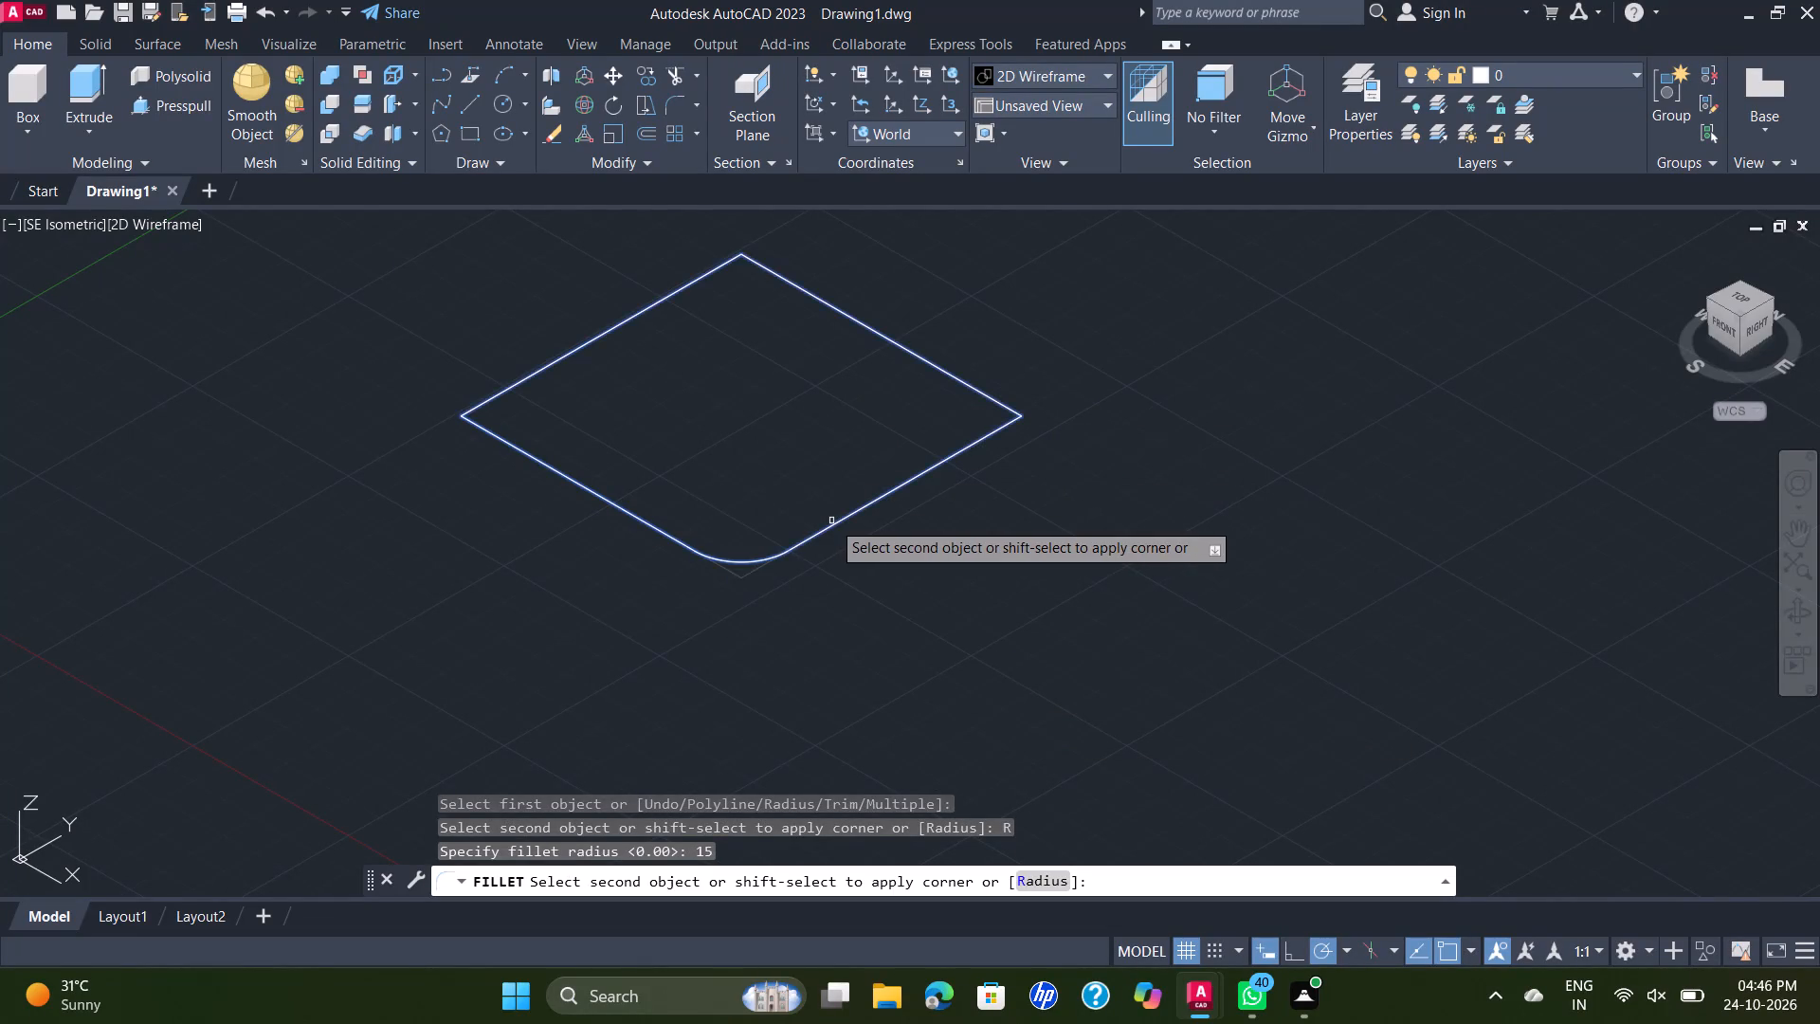
{"action": "left_click", "coordinate": [831, 521]}
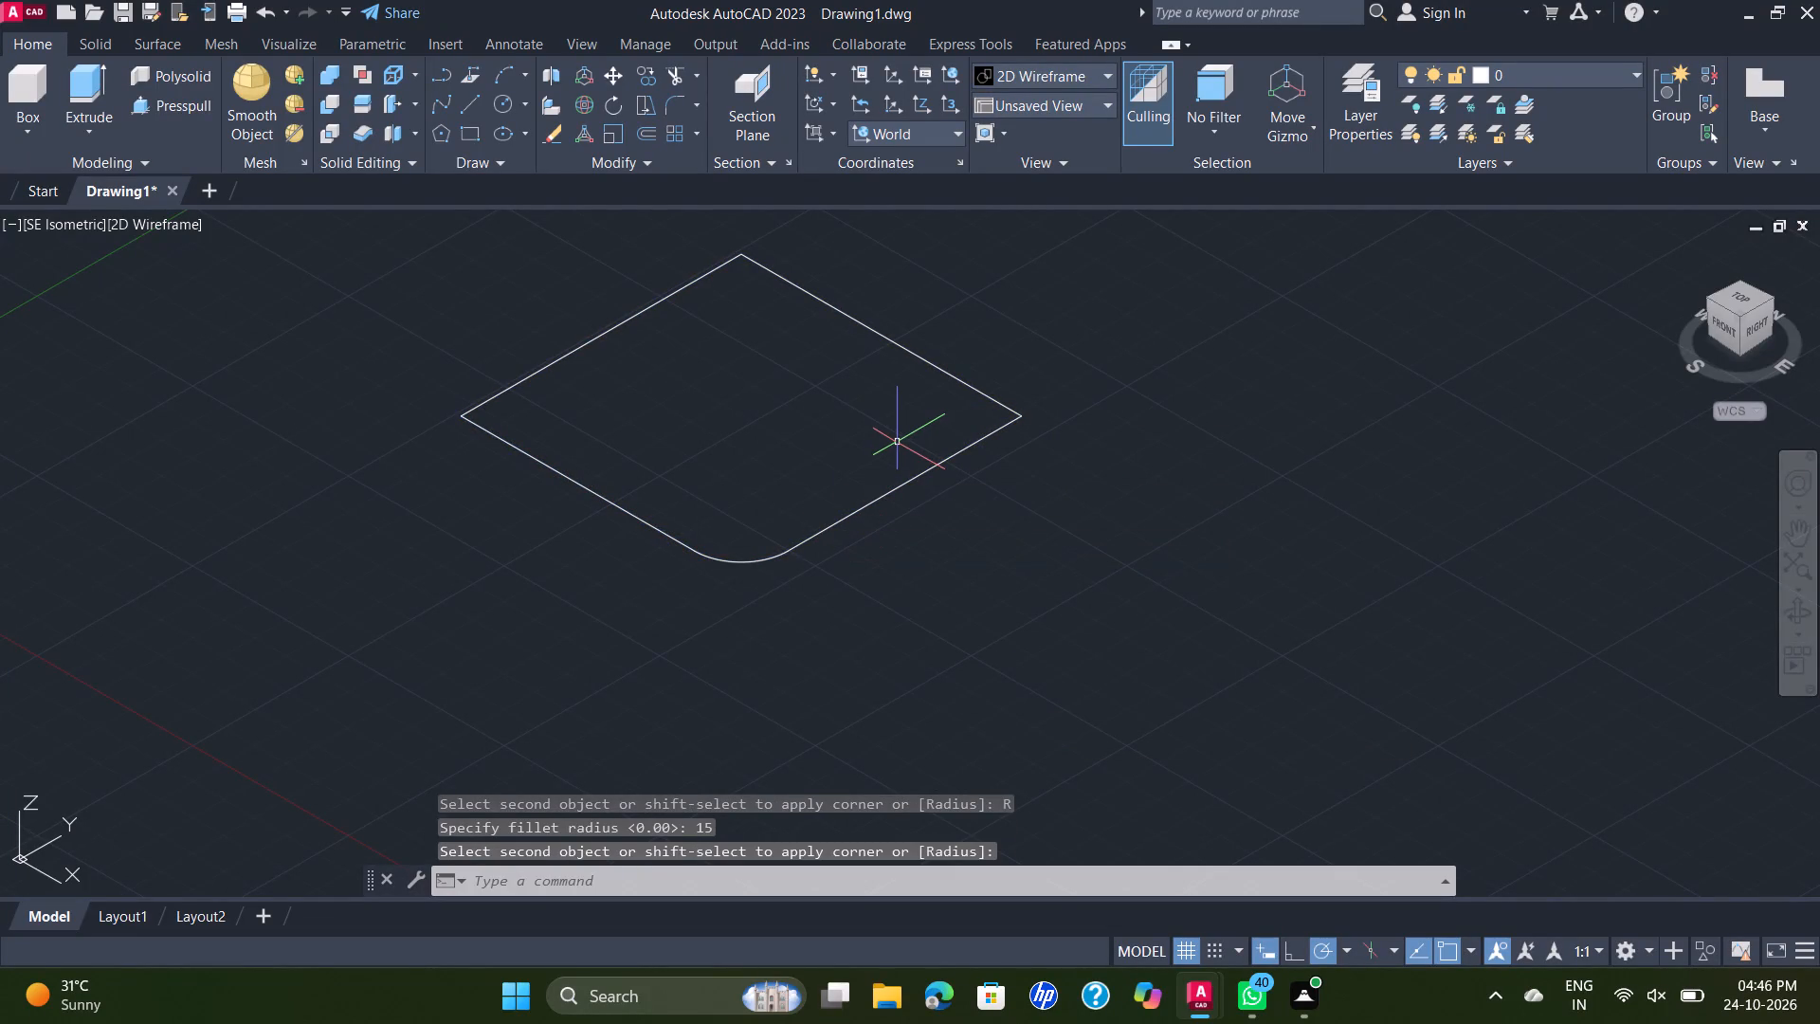
{"action": "key", "text": "space"}
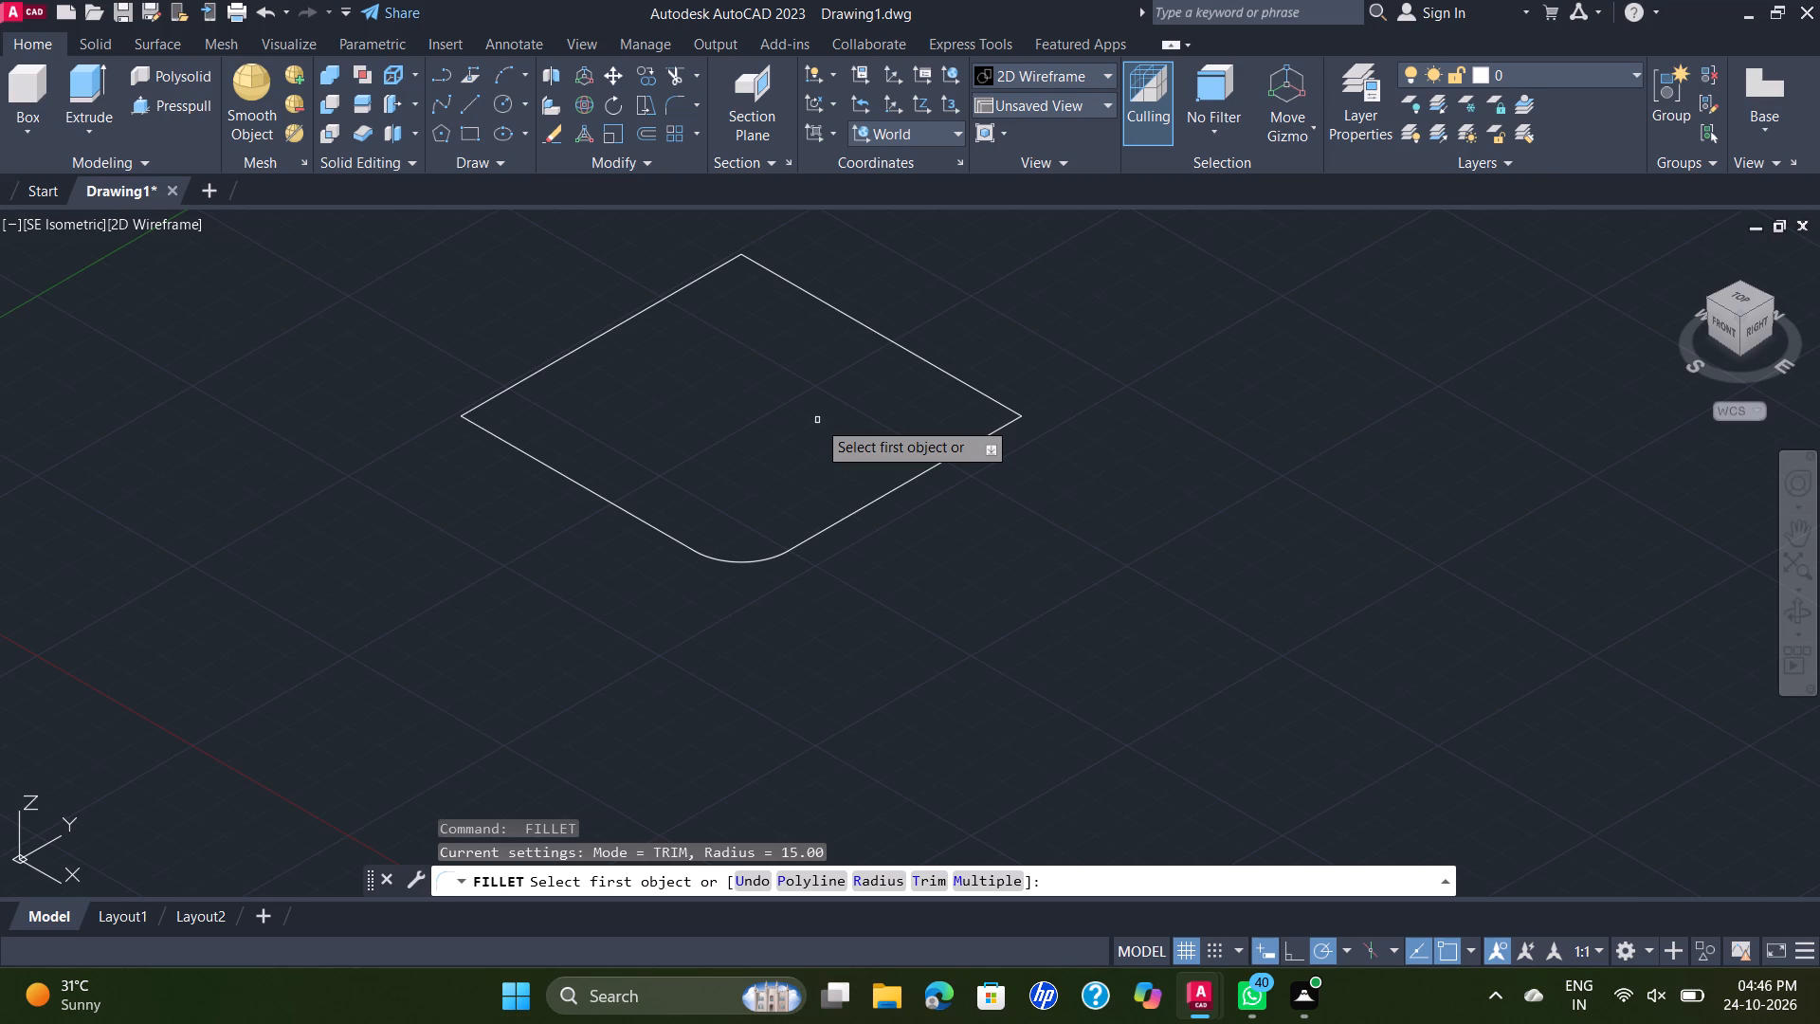
{"action": "key", "text": "Escape"}
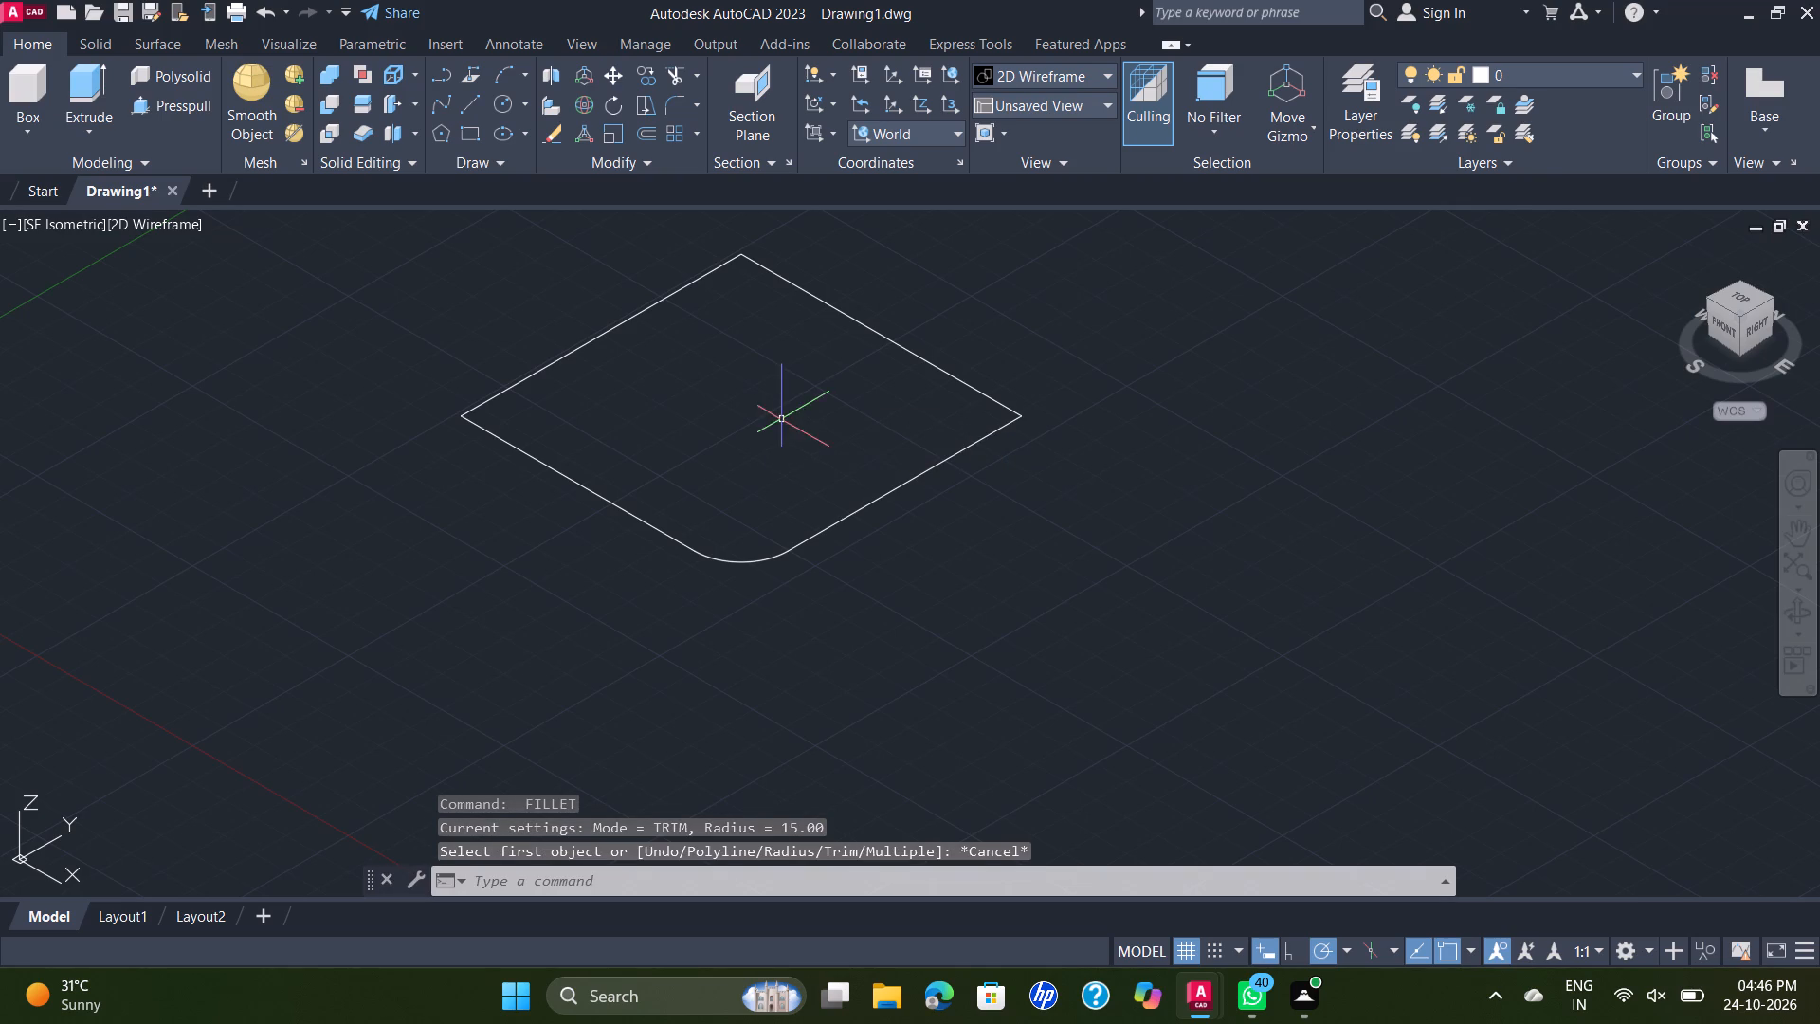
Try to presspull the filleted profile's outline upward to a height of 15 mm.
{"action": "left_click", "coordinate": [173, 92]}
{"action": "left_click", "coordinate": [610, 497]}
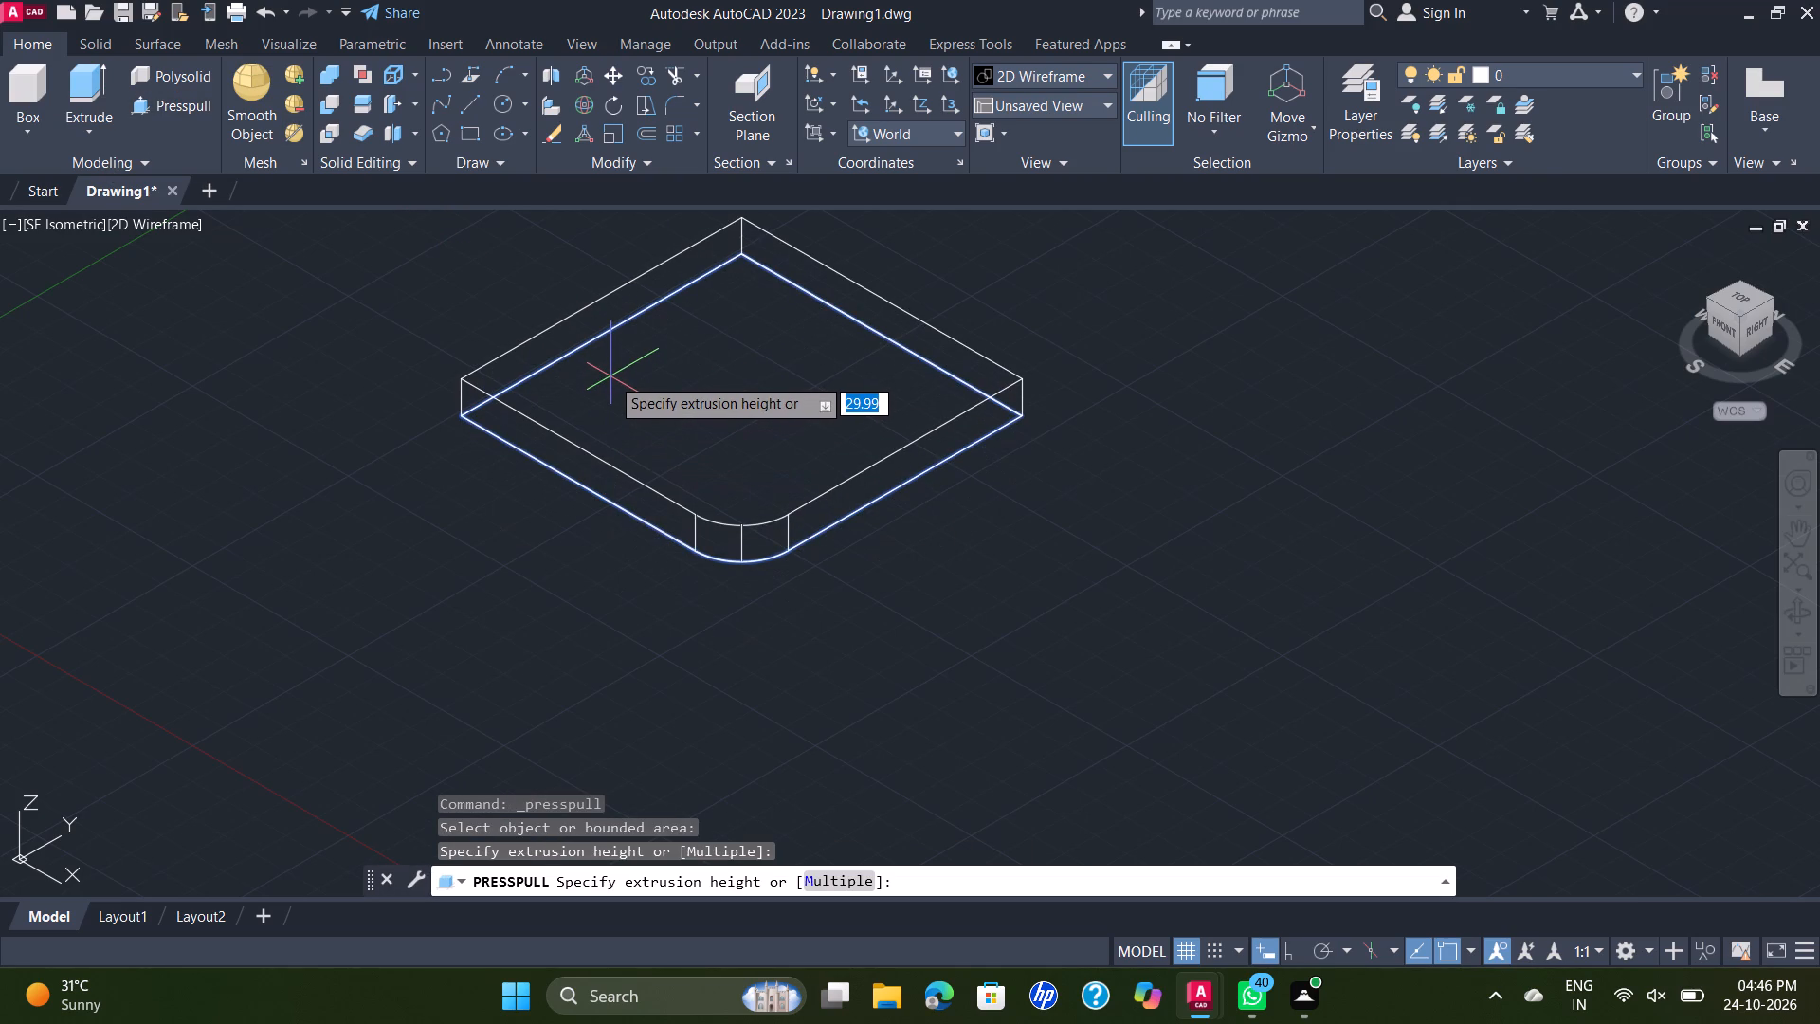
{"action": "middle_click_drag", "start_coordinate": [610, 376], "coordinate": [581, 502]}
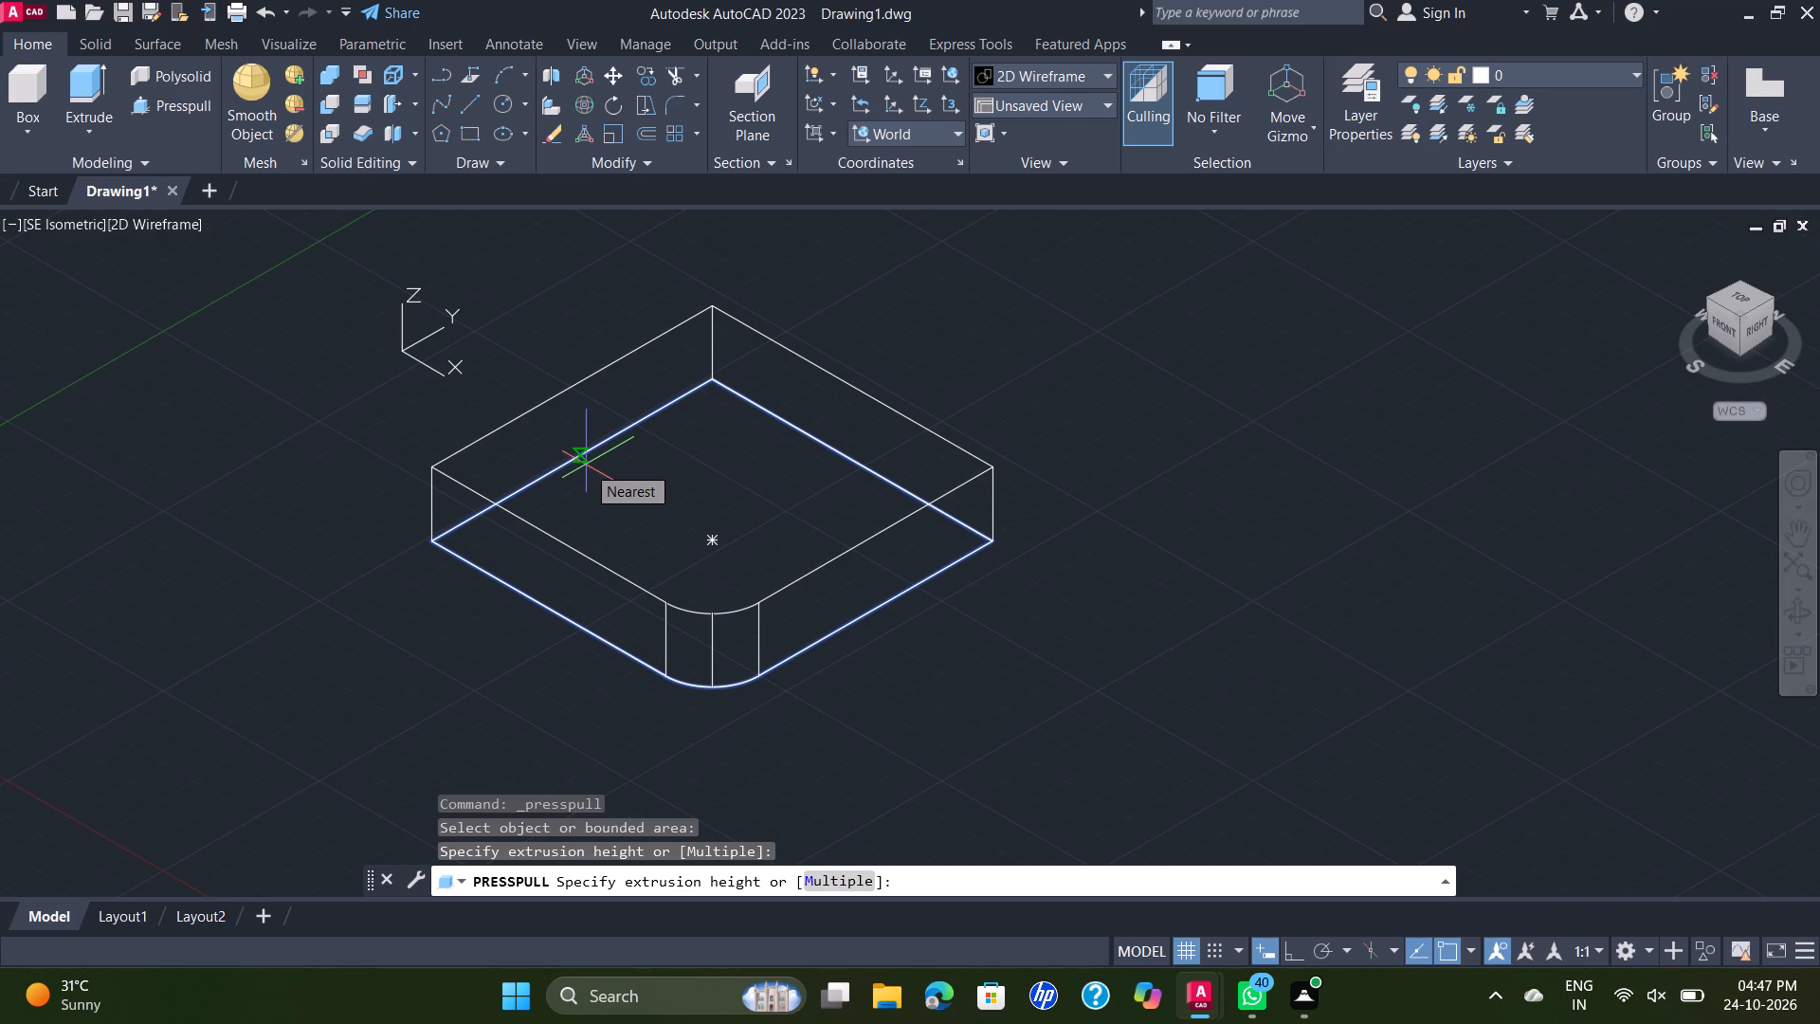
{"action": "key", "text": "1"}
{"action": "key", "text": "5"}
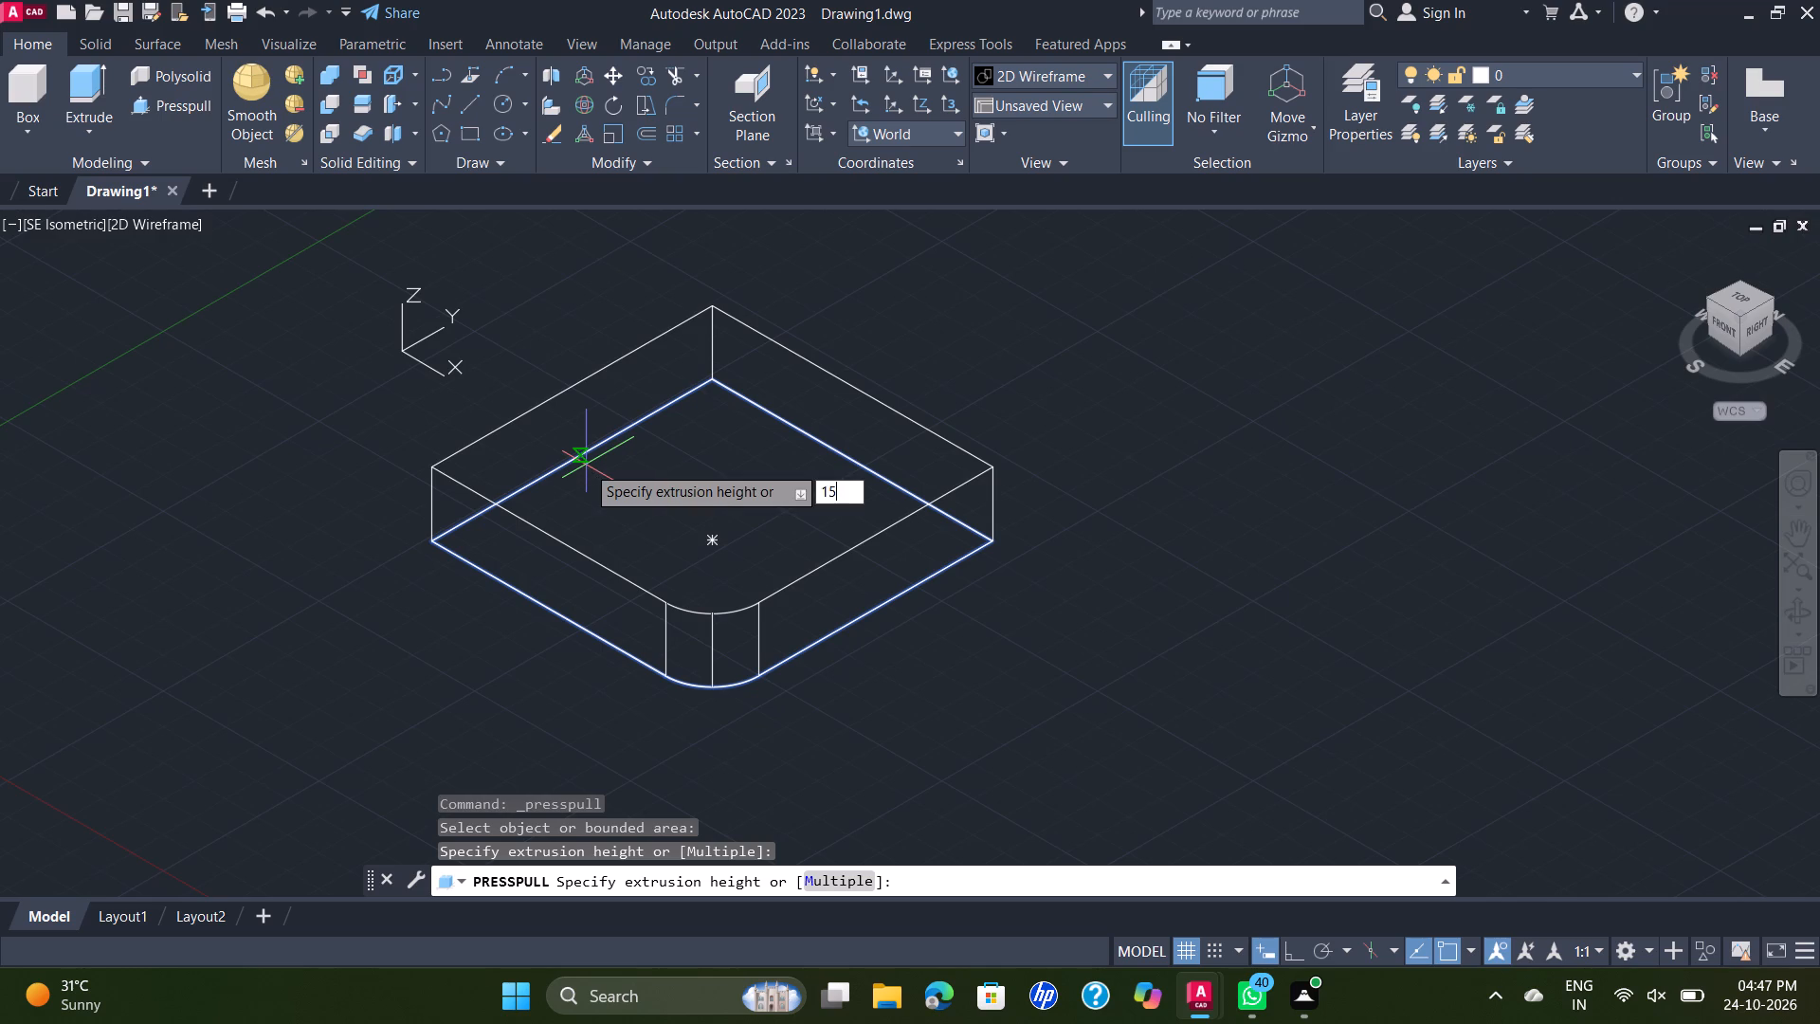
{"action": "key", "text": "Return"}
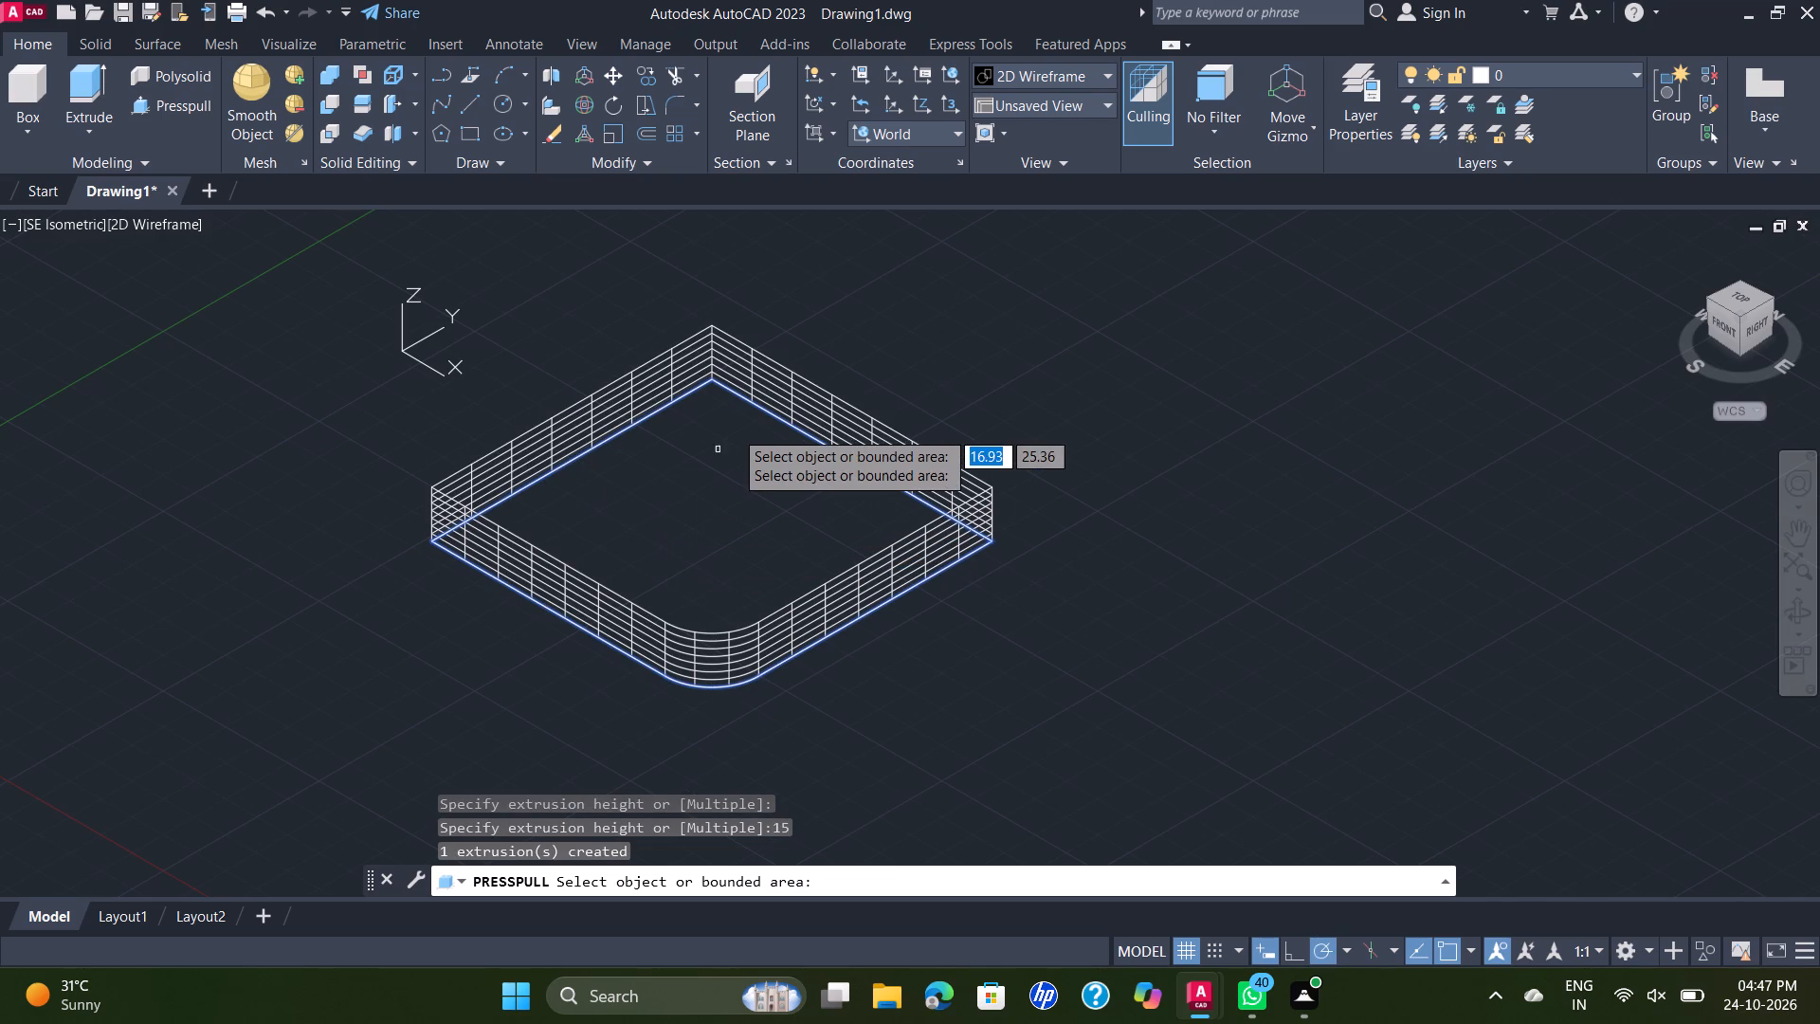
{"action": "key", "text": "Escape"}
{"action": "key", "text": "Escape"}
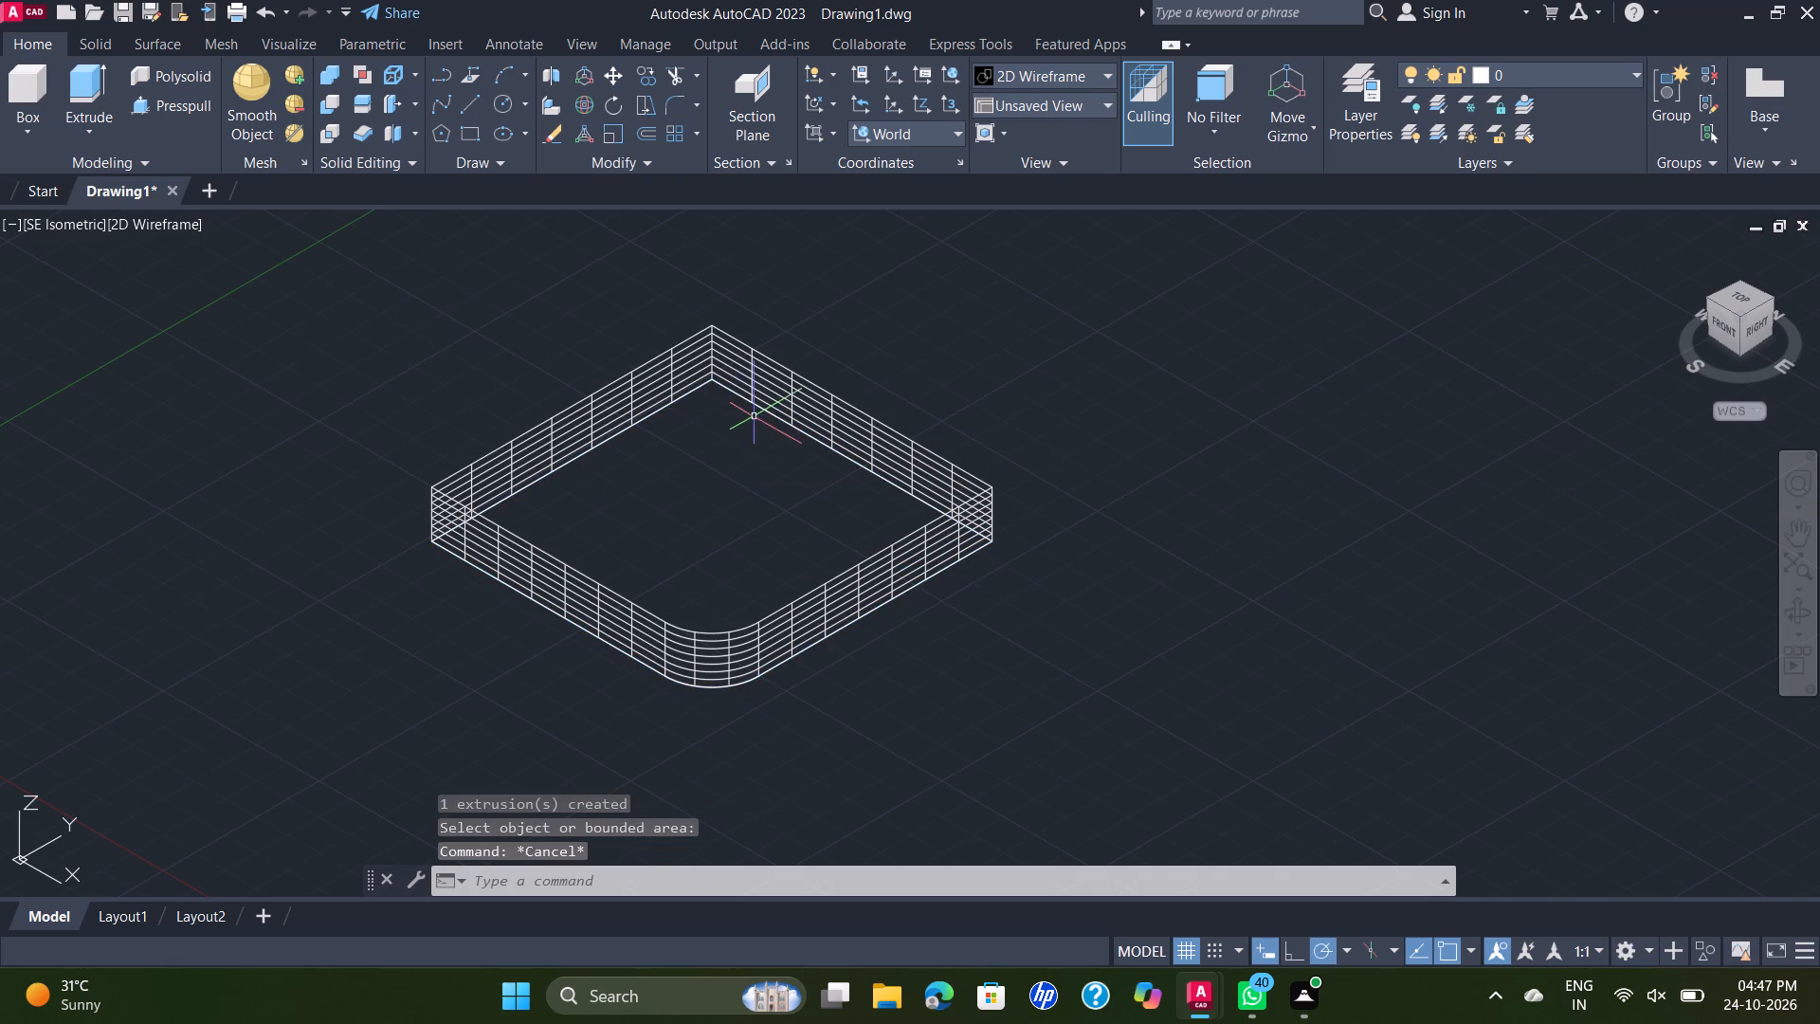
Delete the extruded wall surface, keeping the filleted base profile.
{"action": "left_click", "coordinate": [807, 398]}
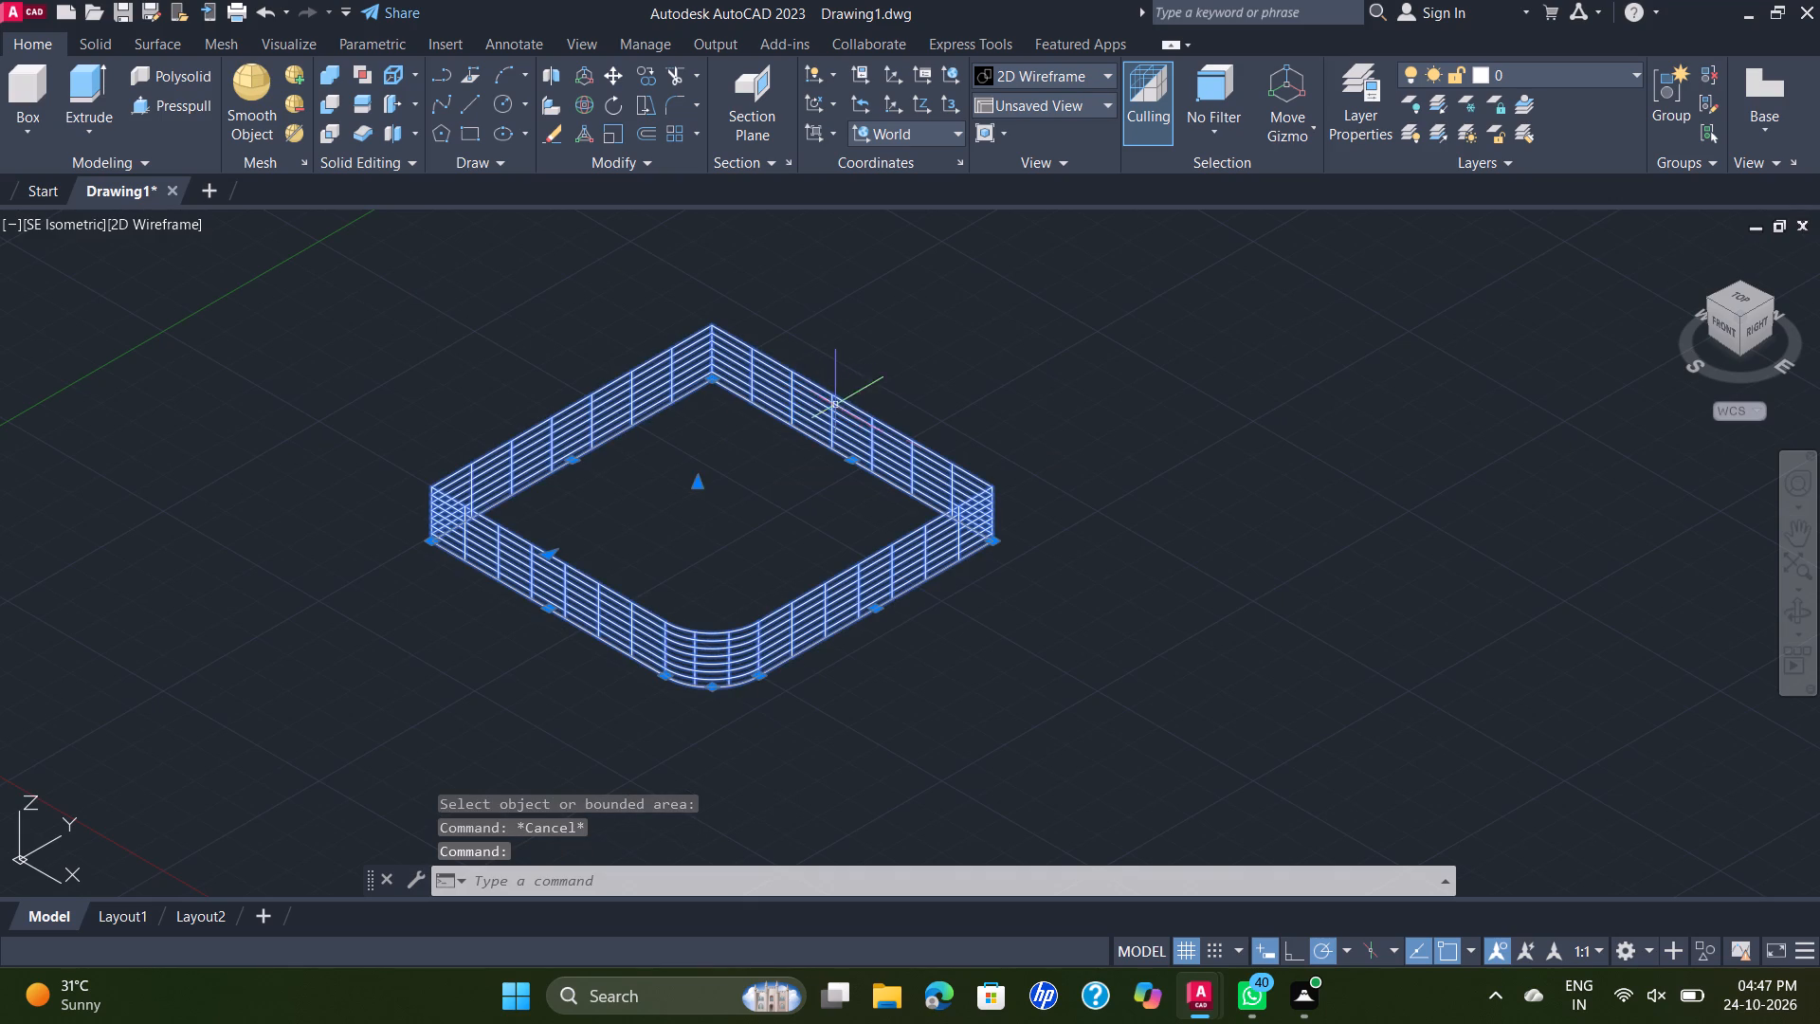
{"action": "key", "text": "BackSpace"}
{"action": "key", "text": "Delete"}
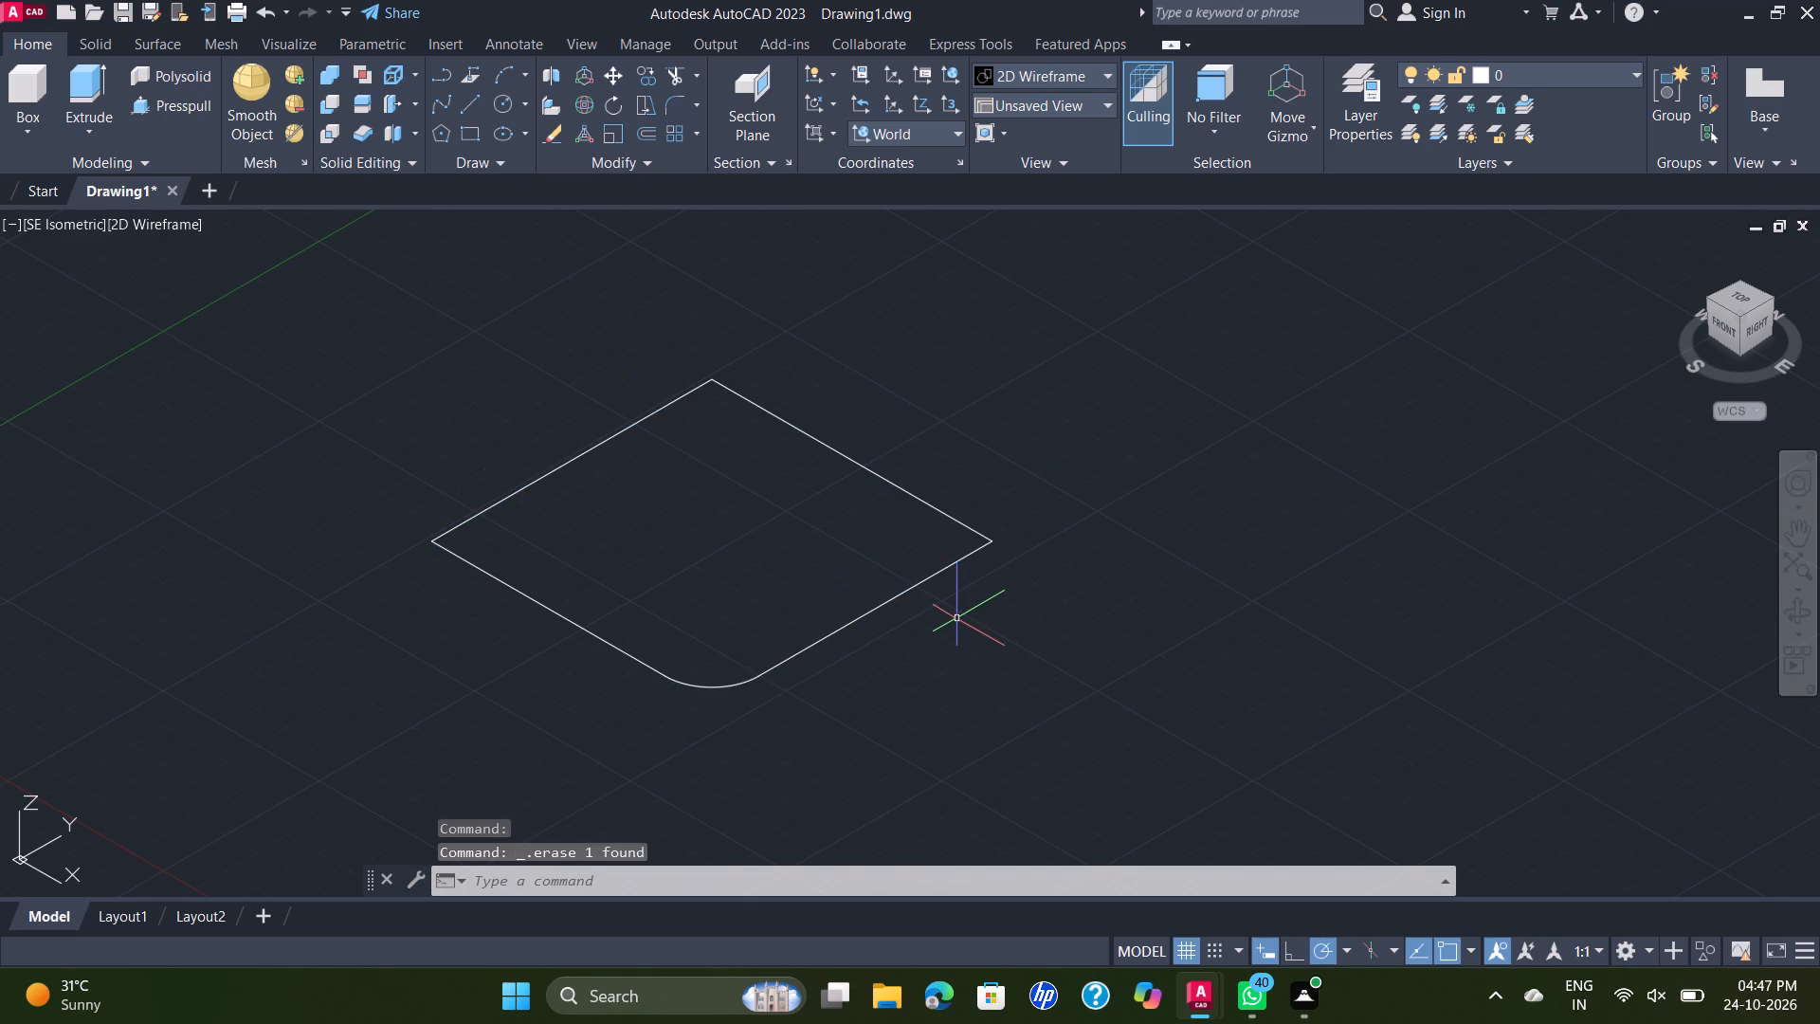
Set the viewport's visual style to Shades of Gray.
{"action": "left_click", "coordinate": [136, 231]}
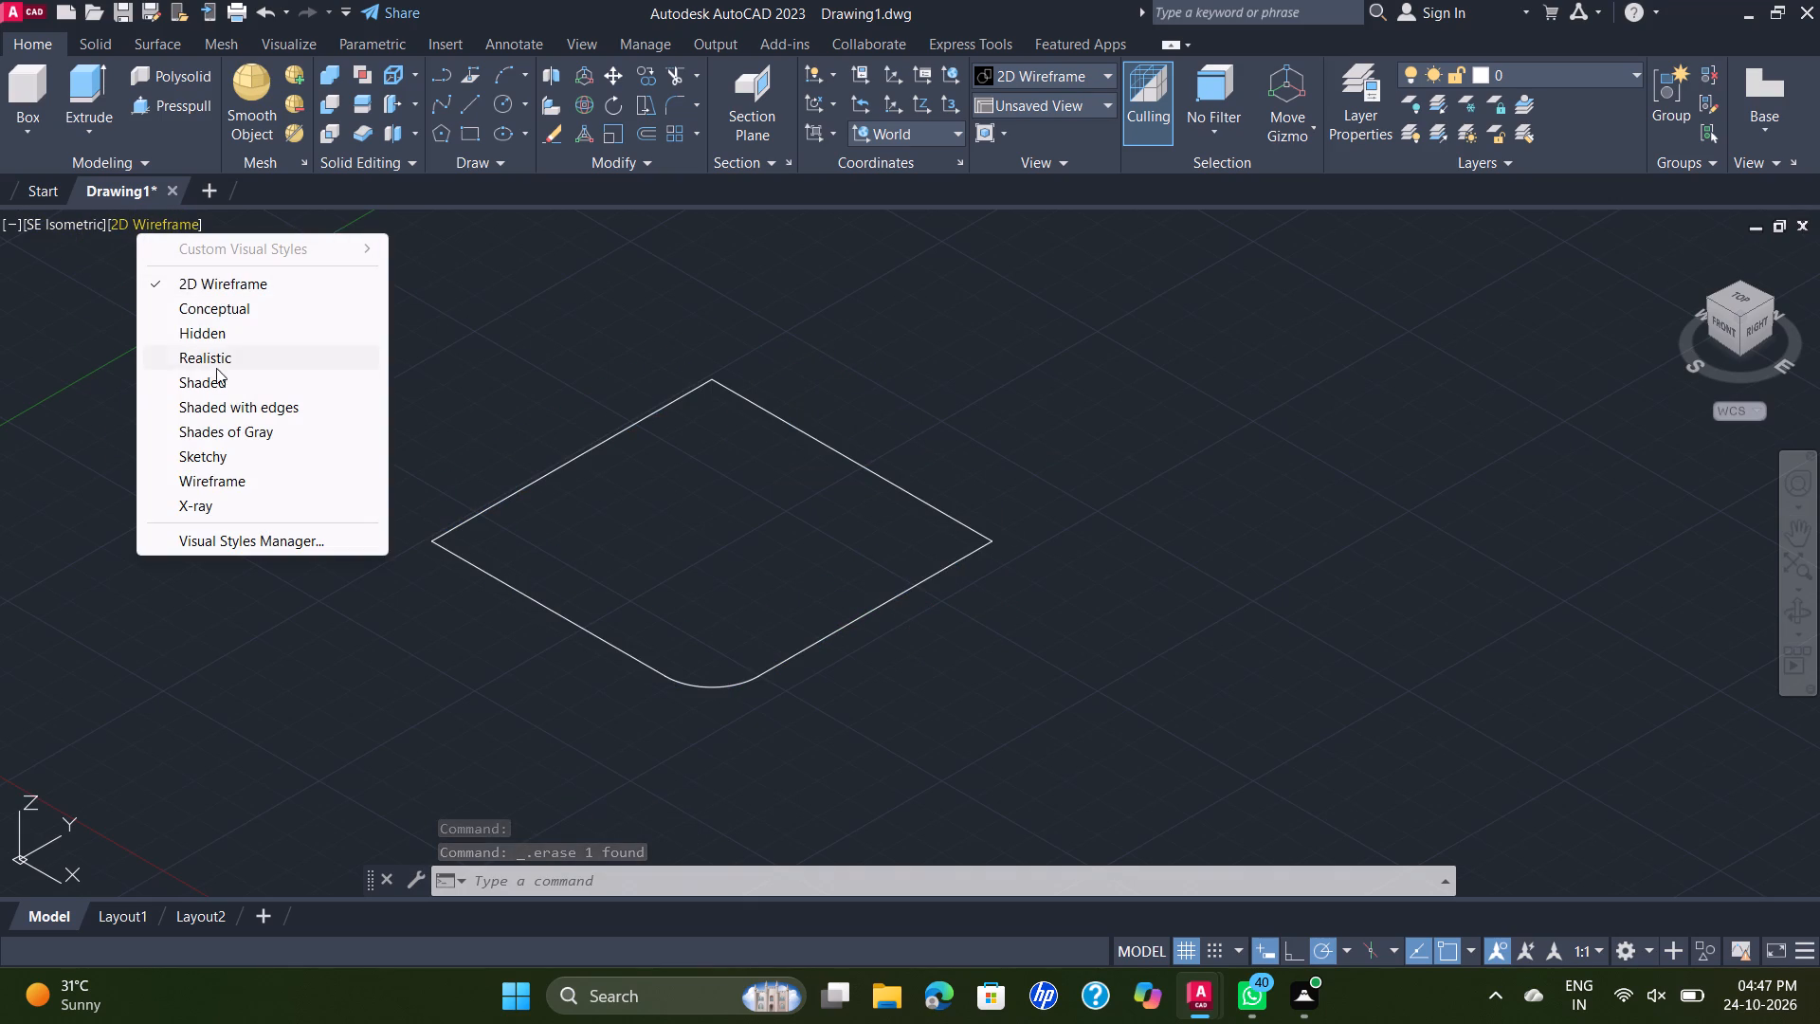
{"action": "left_click", "coordinate": [256, 430]}
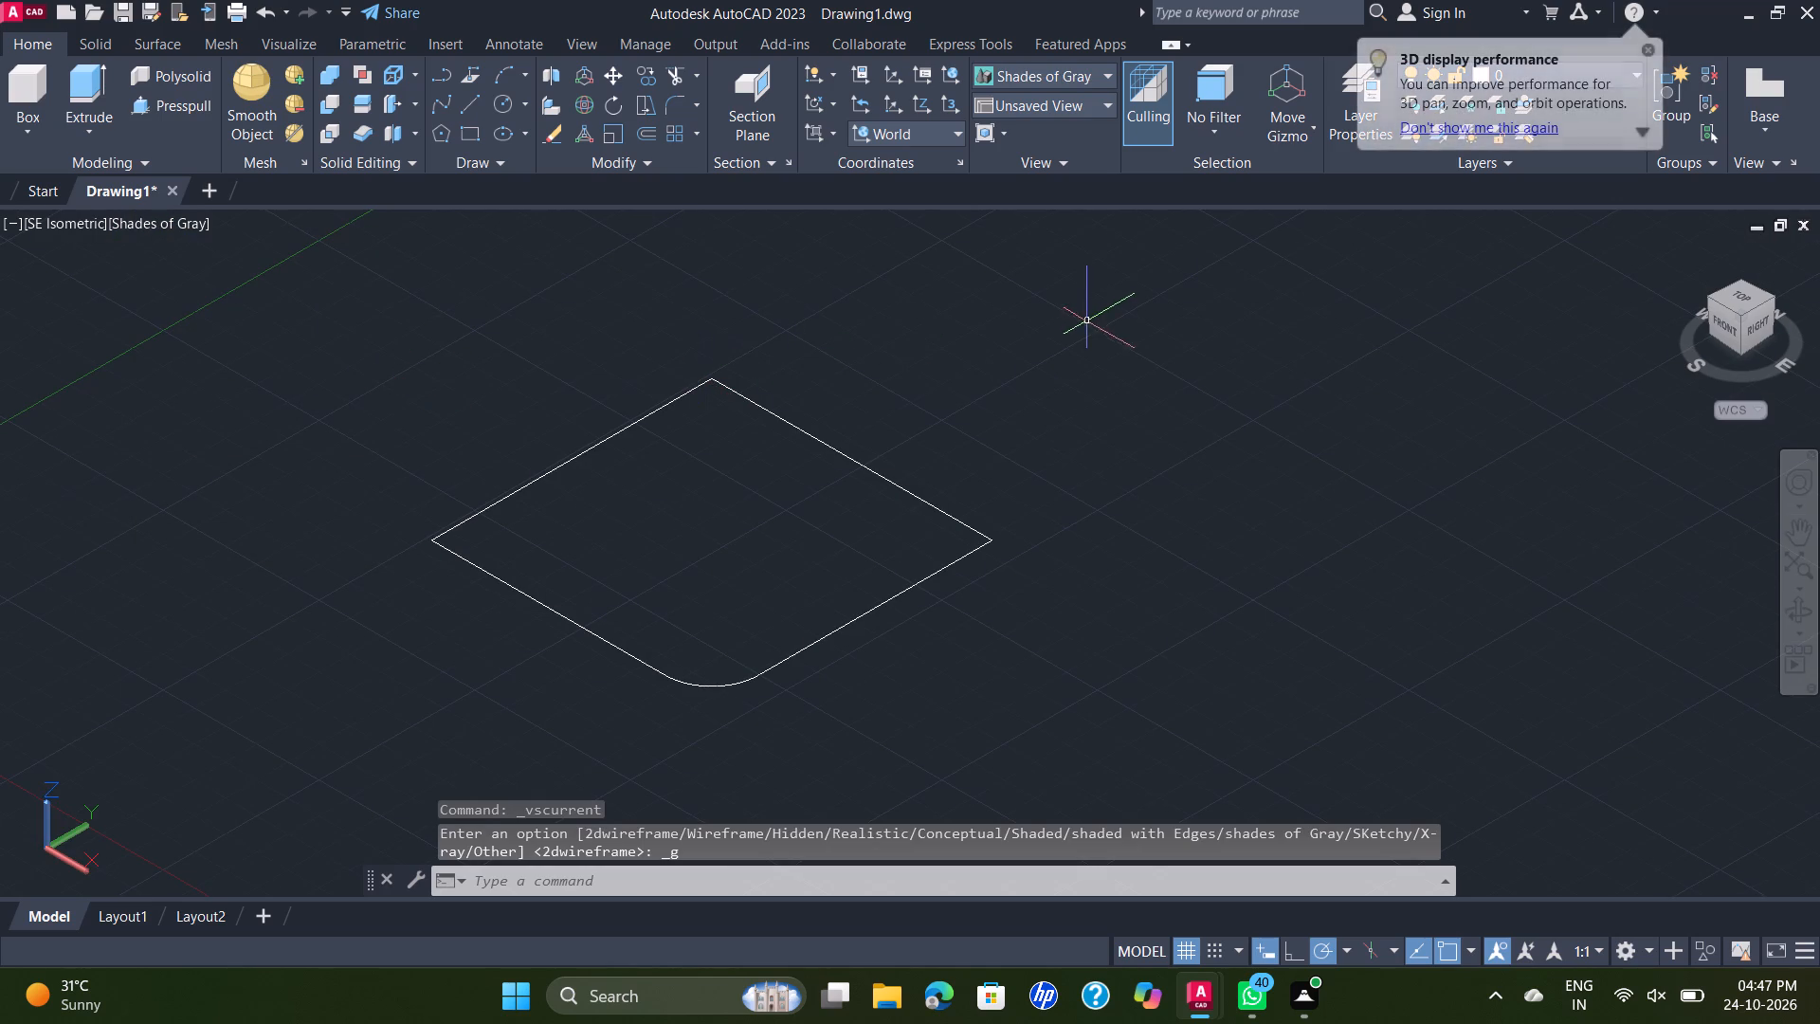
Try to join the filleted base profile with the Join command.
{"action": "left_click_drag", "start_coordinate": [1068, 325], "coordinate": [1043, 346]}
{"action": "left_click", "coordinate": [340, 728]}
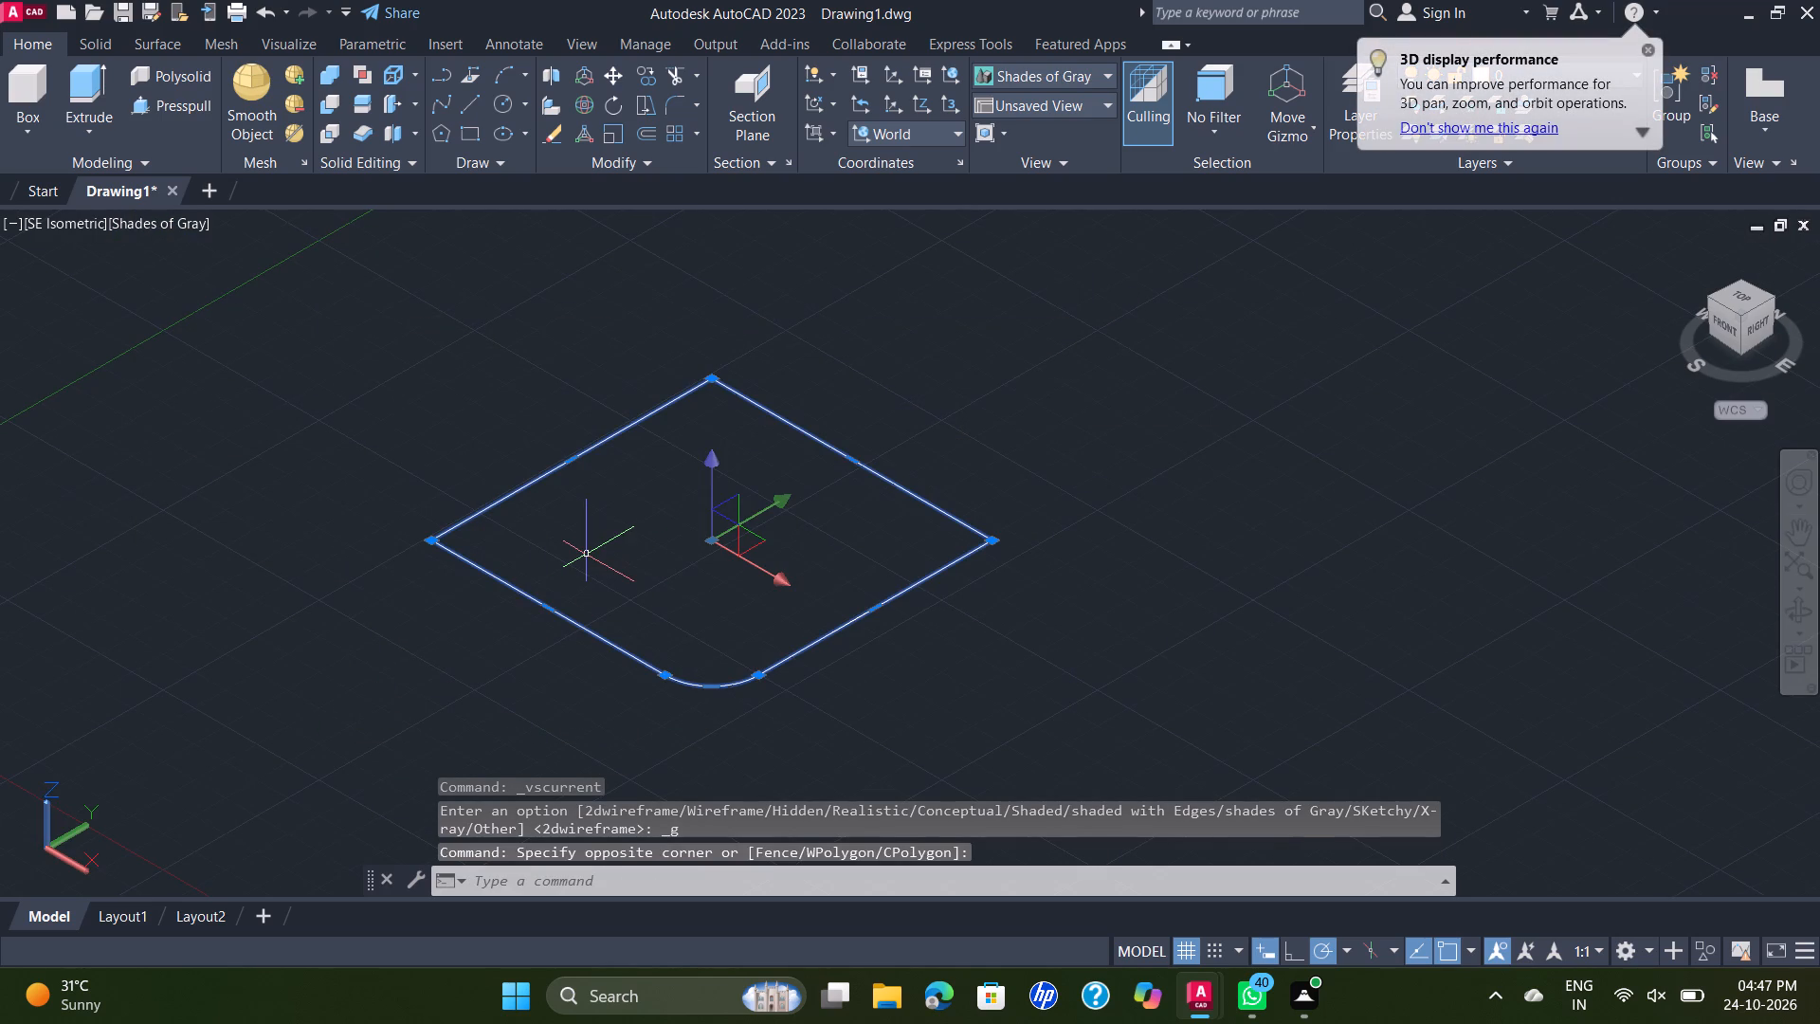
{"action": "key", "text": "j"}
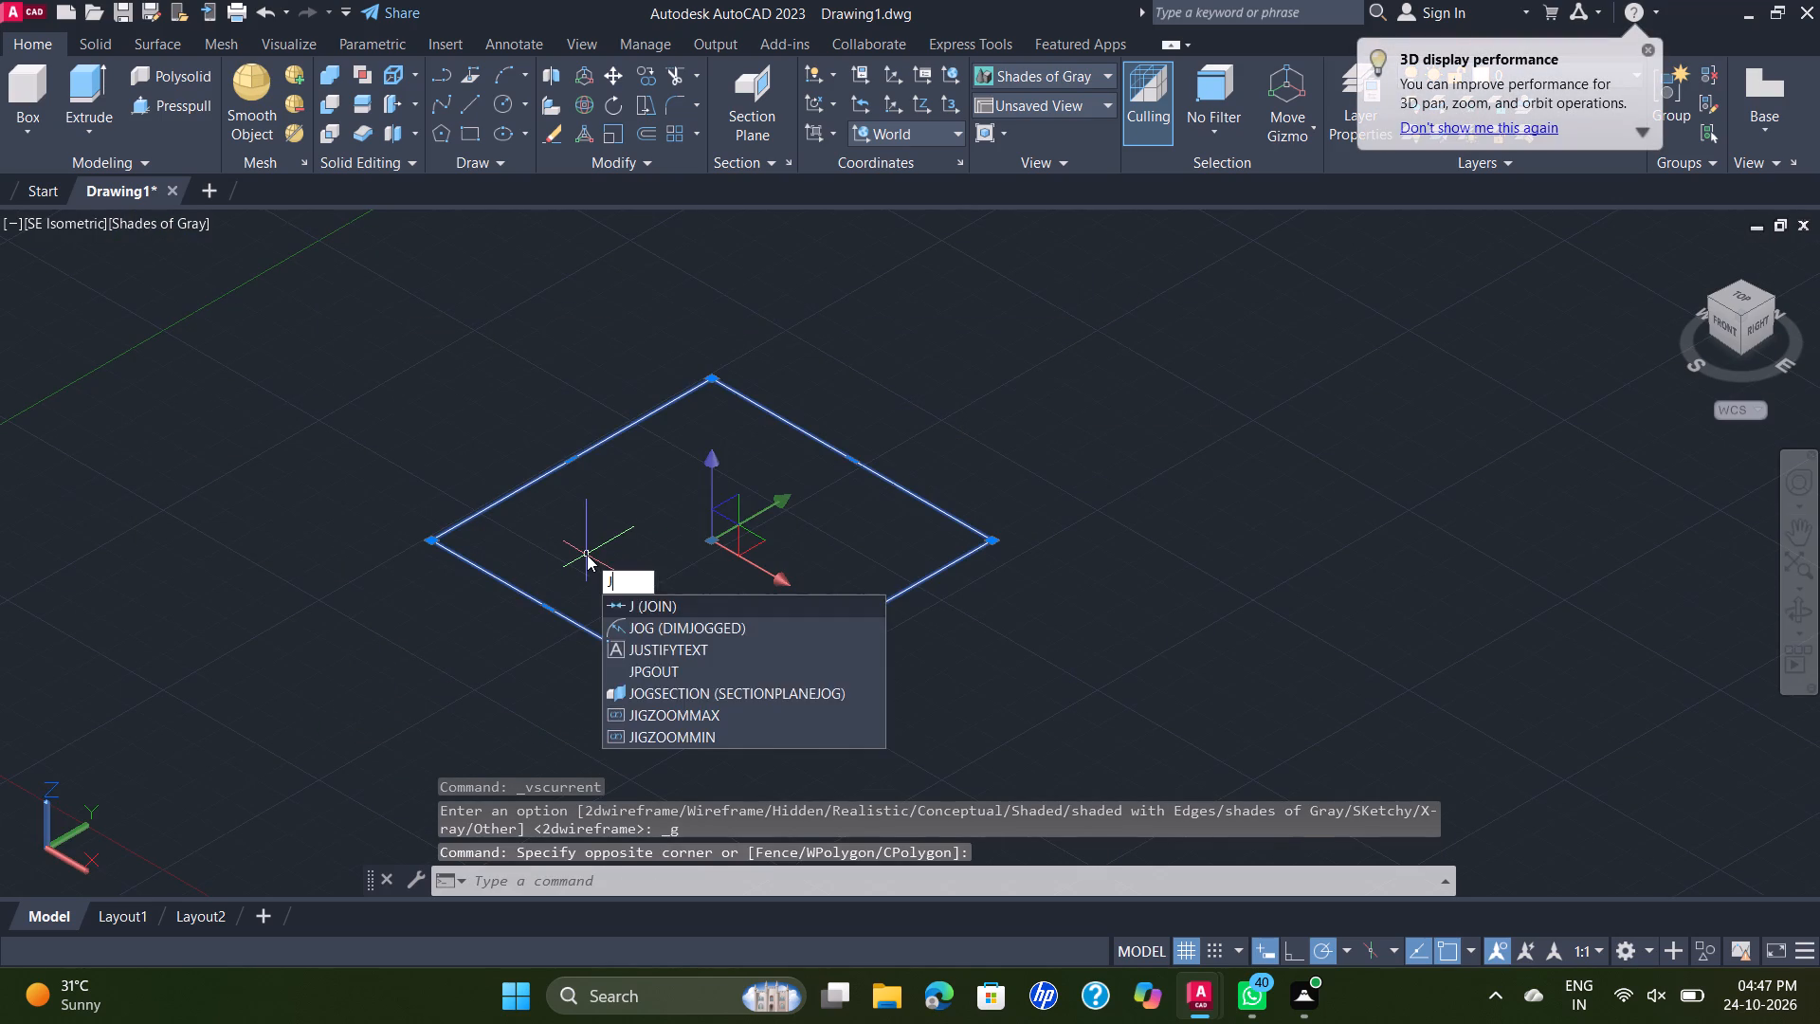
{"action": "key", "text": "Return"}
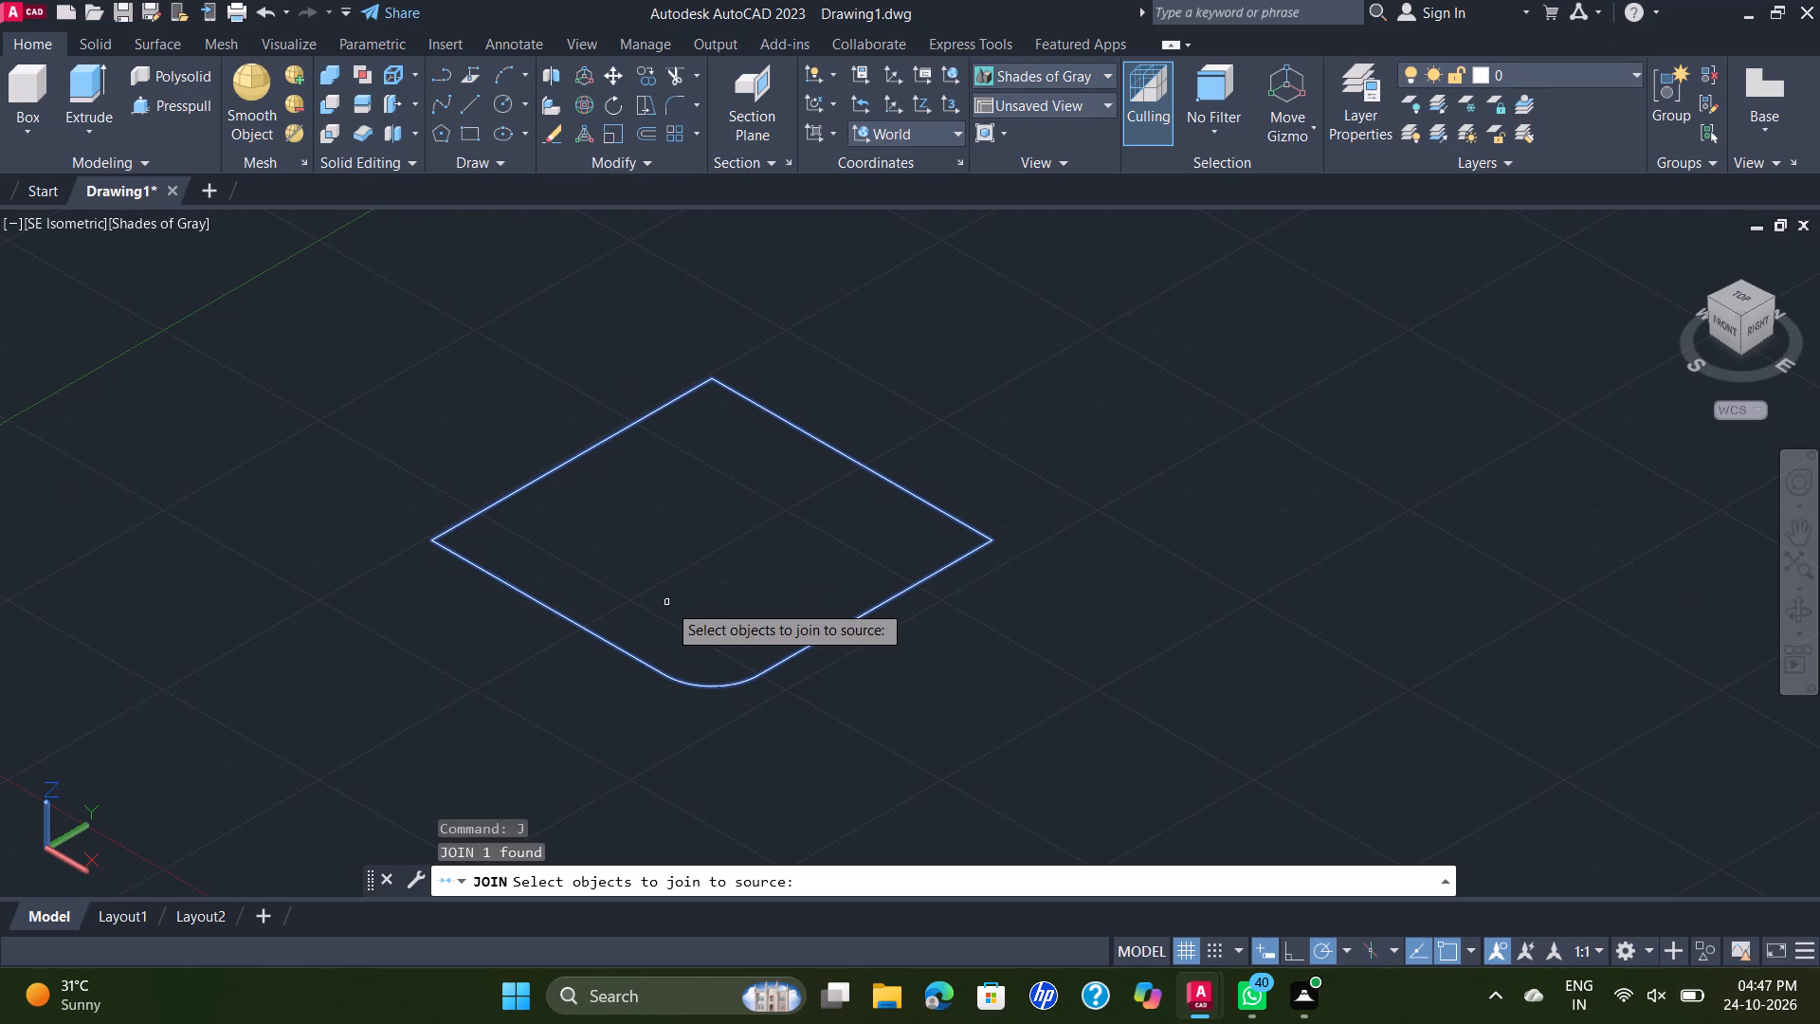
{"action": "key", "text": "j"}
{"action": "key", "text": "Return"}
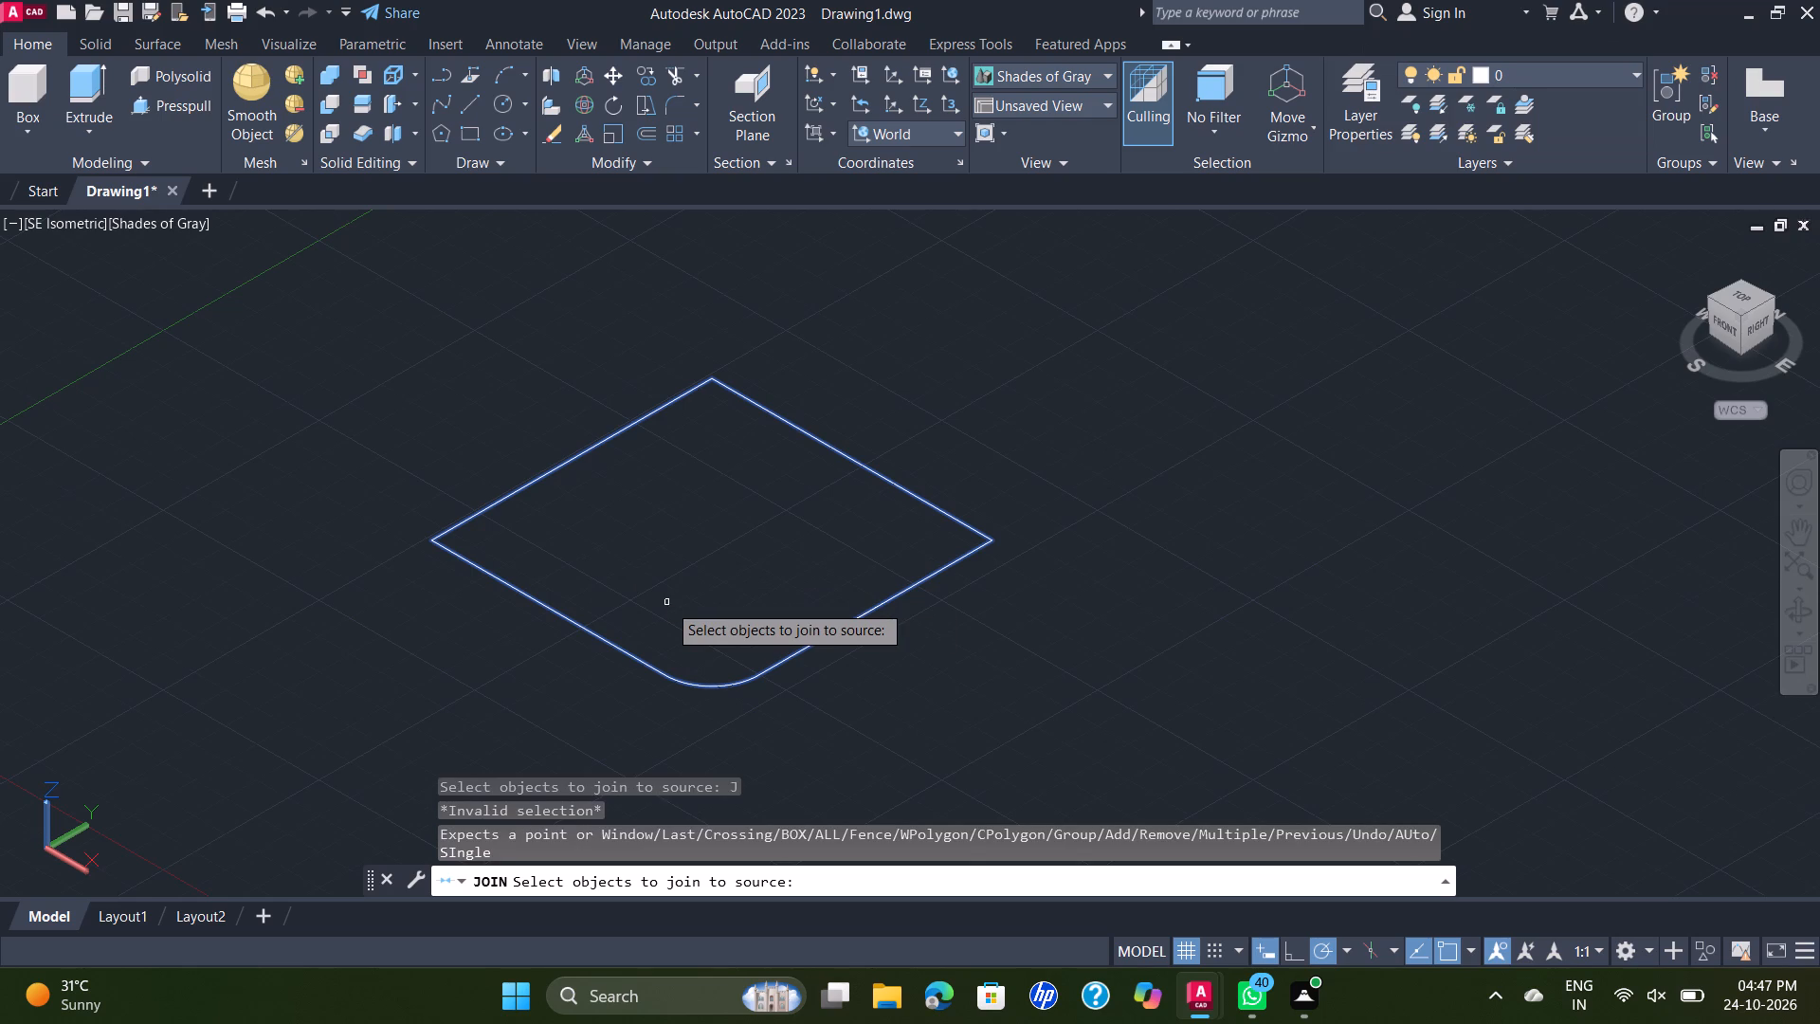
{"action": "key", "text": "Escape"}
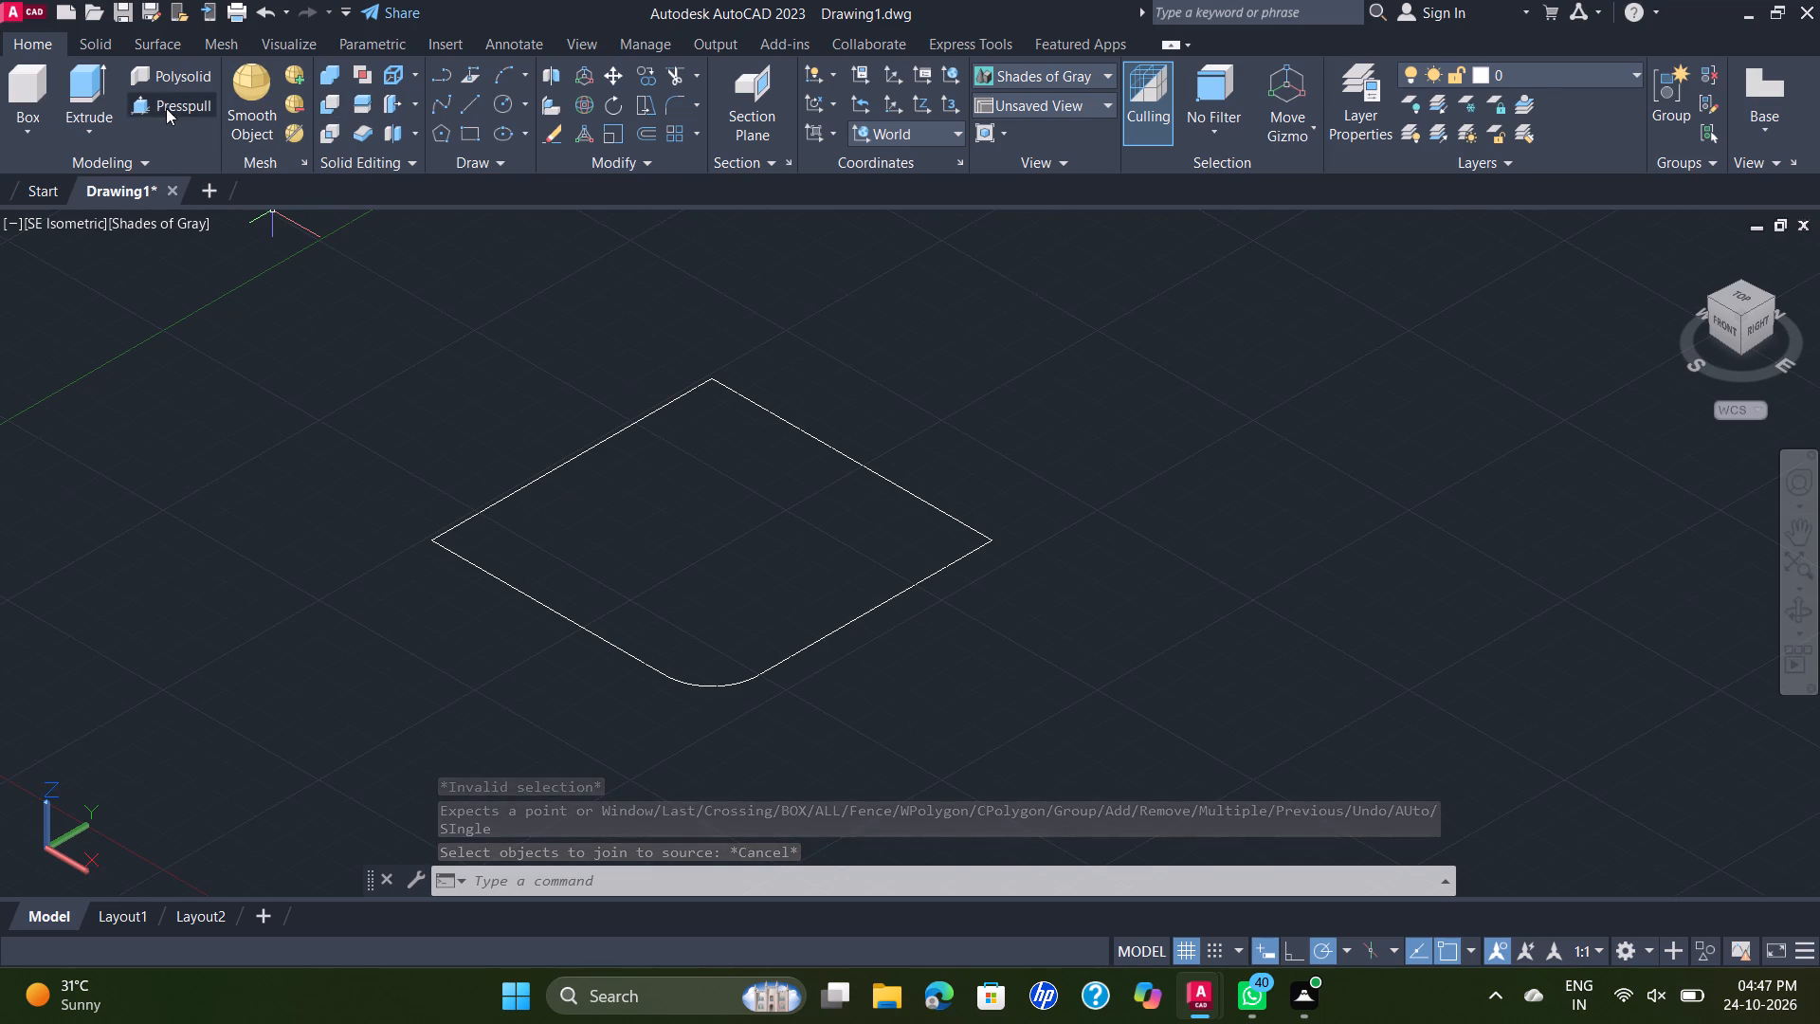
Presspull the area inside the filleted base profile upward 15 mm to make a solid plate.
{"action": "left_click_drag", "start_coordinate": [165, 105], "coordinate": [180, 99]}
{"action": "left_click", "coordinate": [530, 492]}
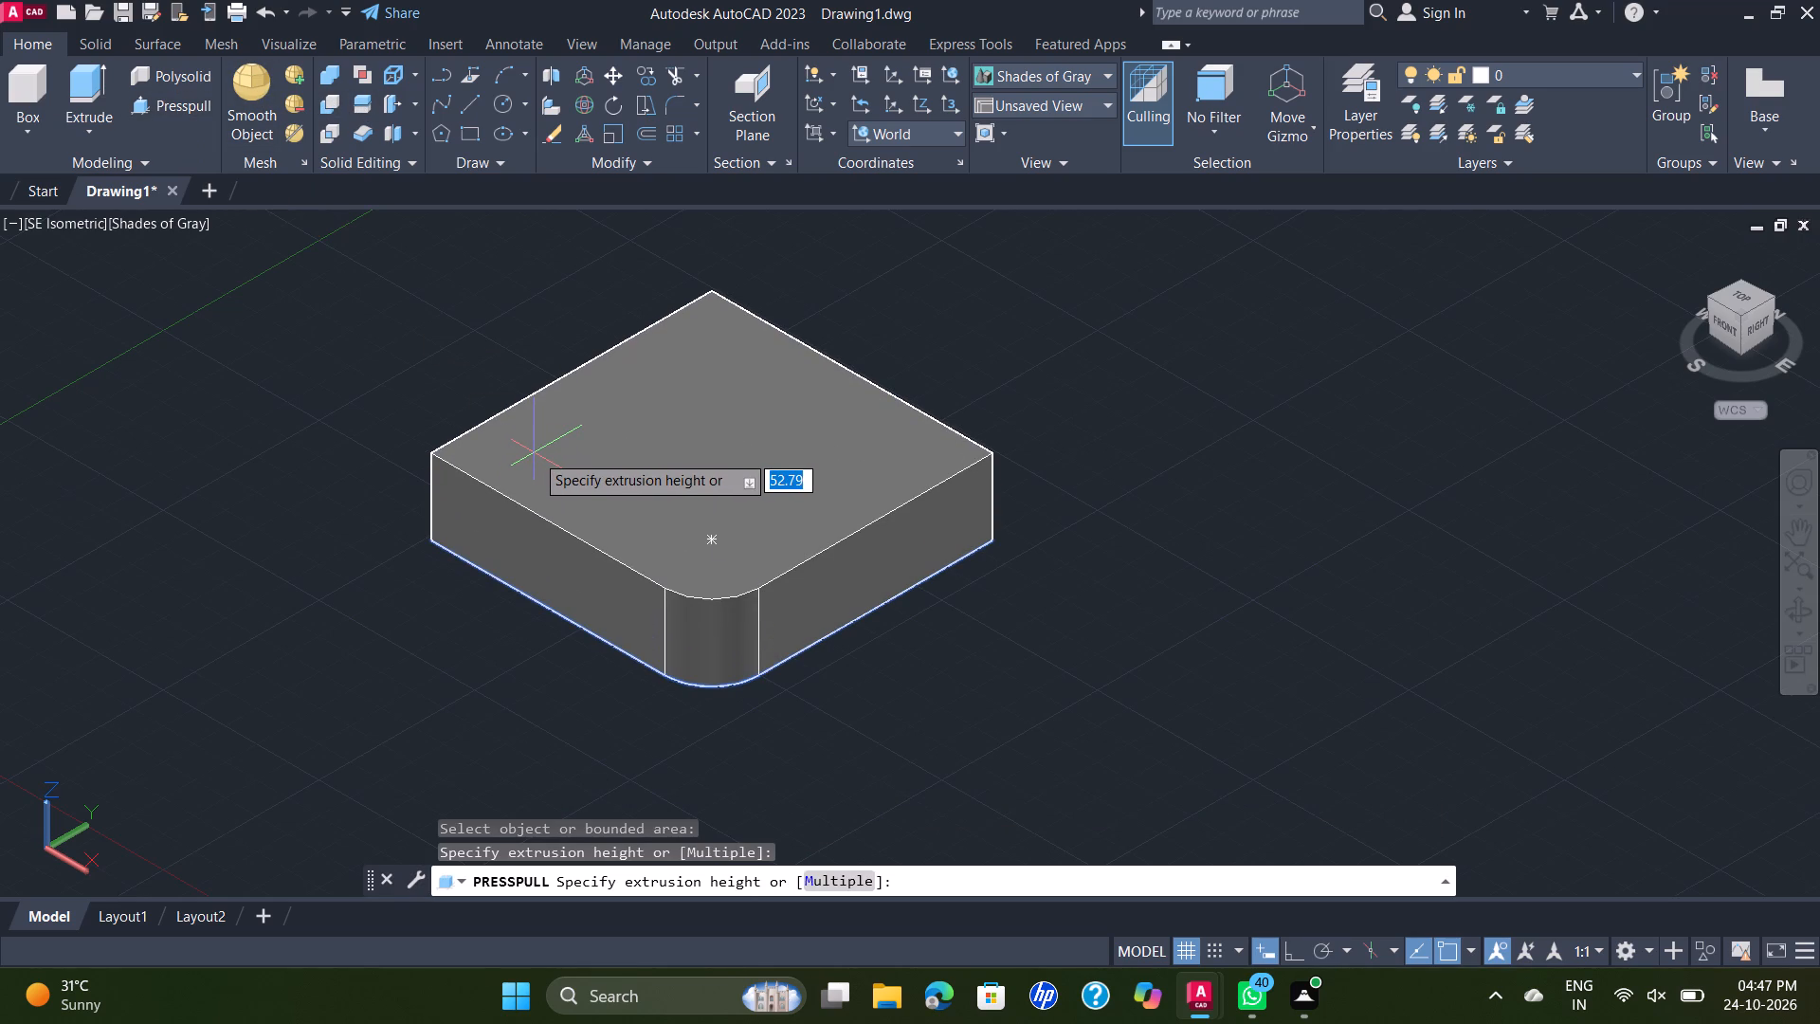
{"action": "type", "text": "15"}
{"action": "key", "text": "Return"}
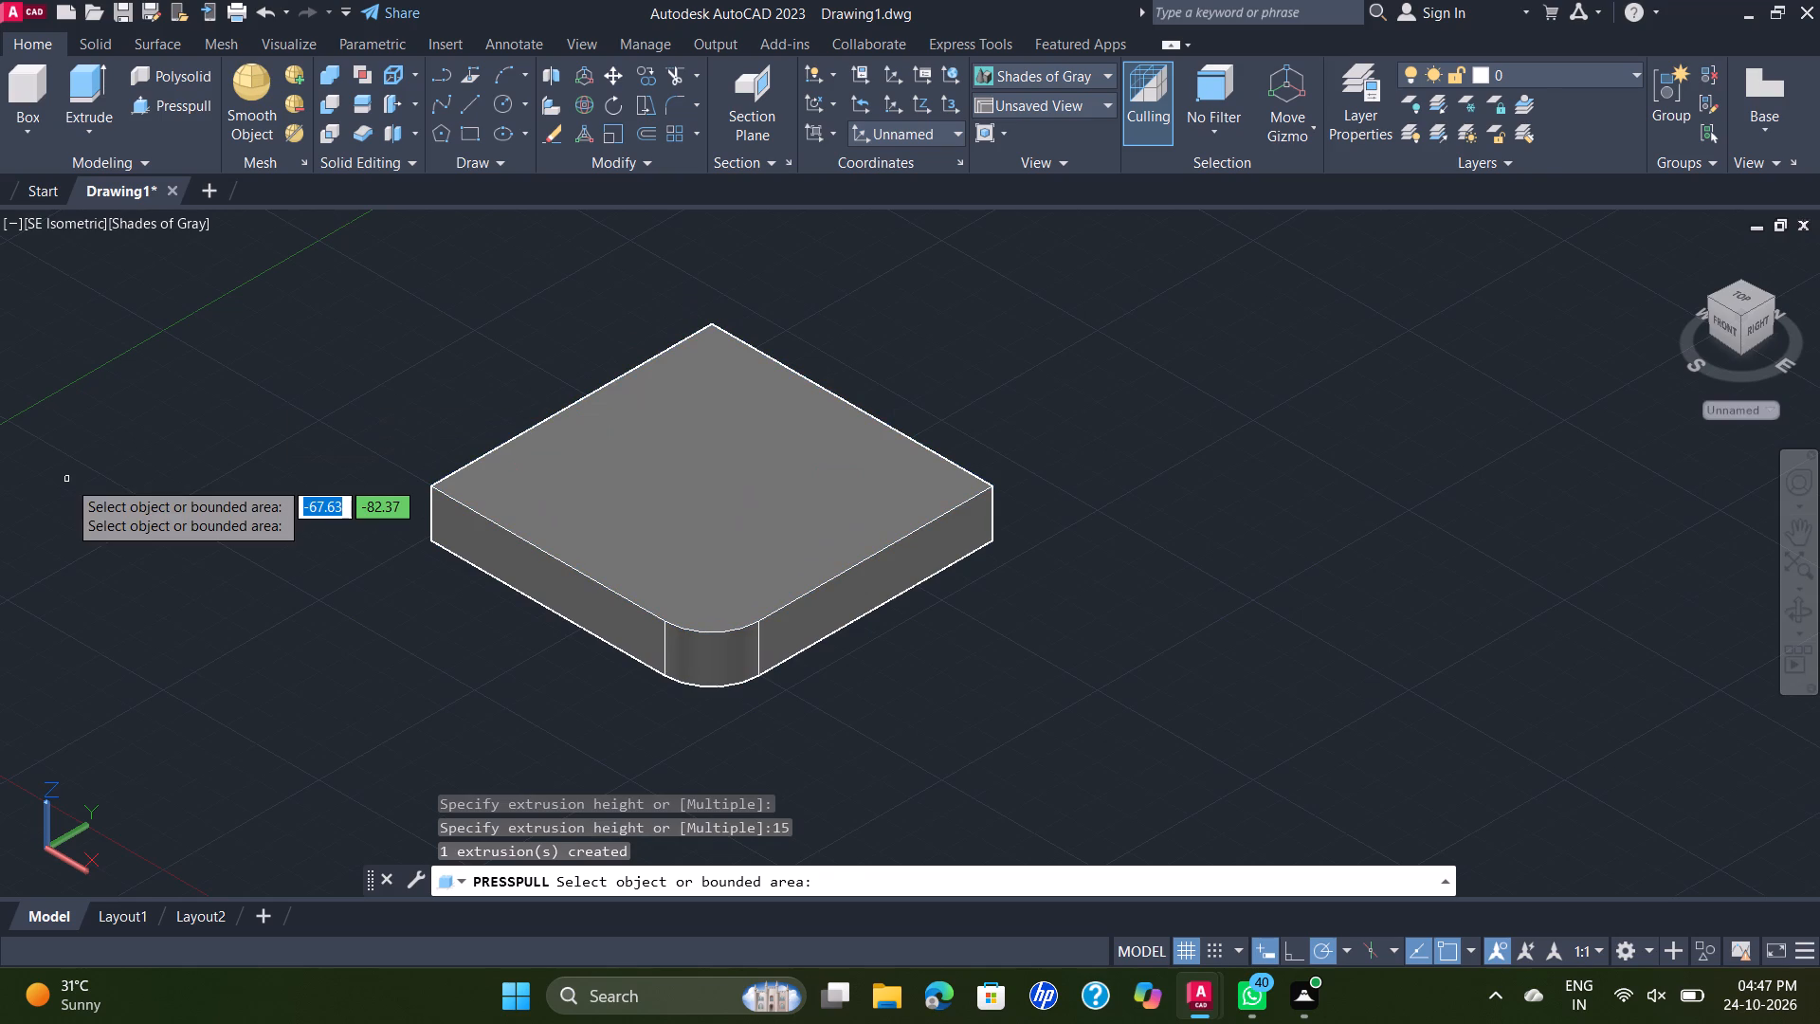
{"action": "key", "text": "Escape"}
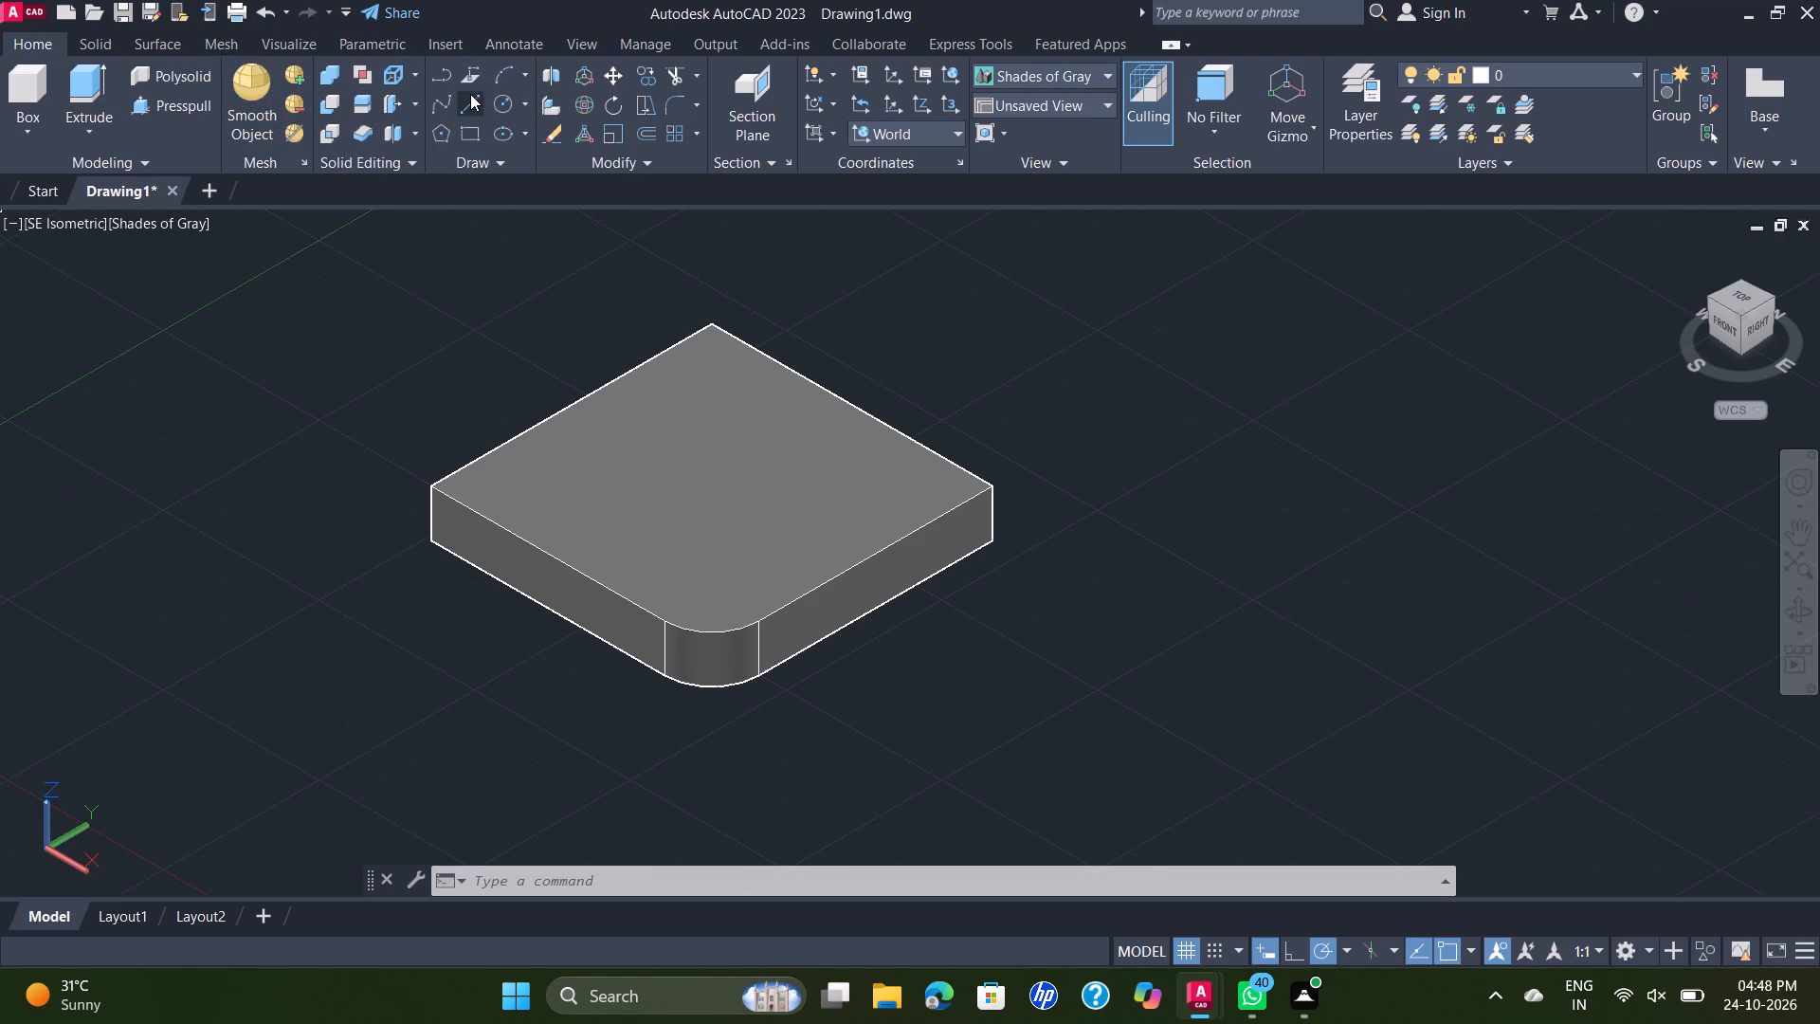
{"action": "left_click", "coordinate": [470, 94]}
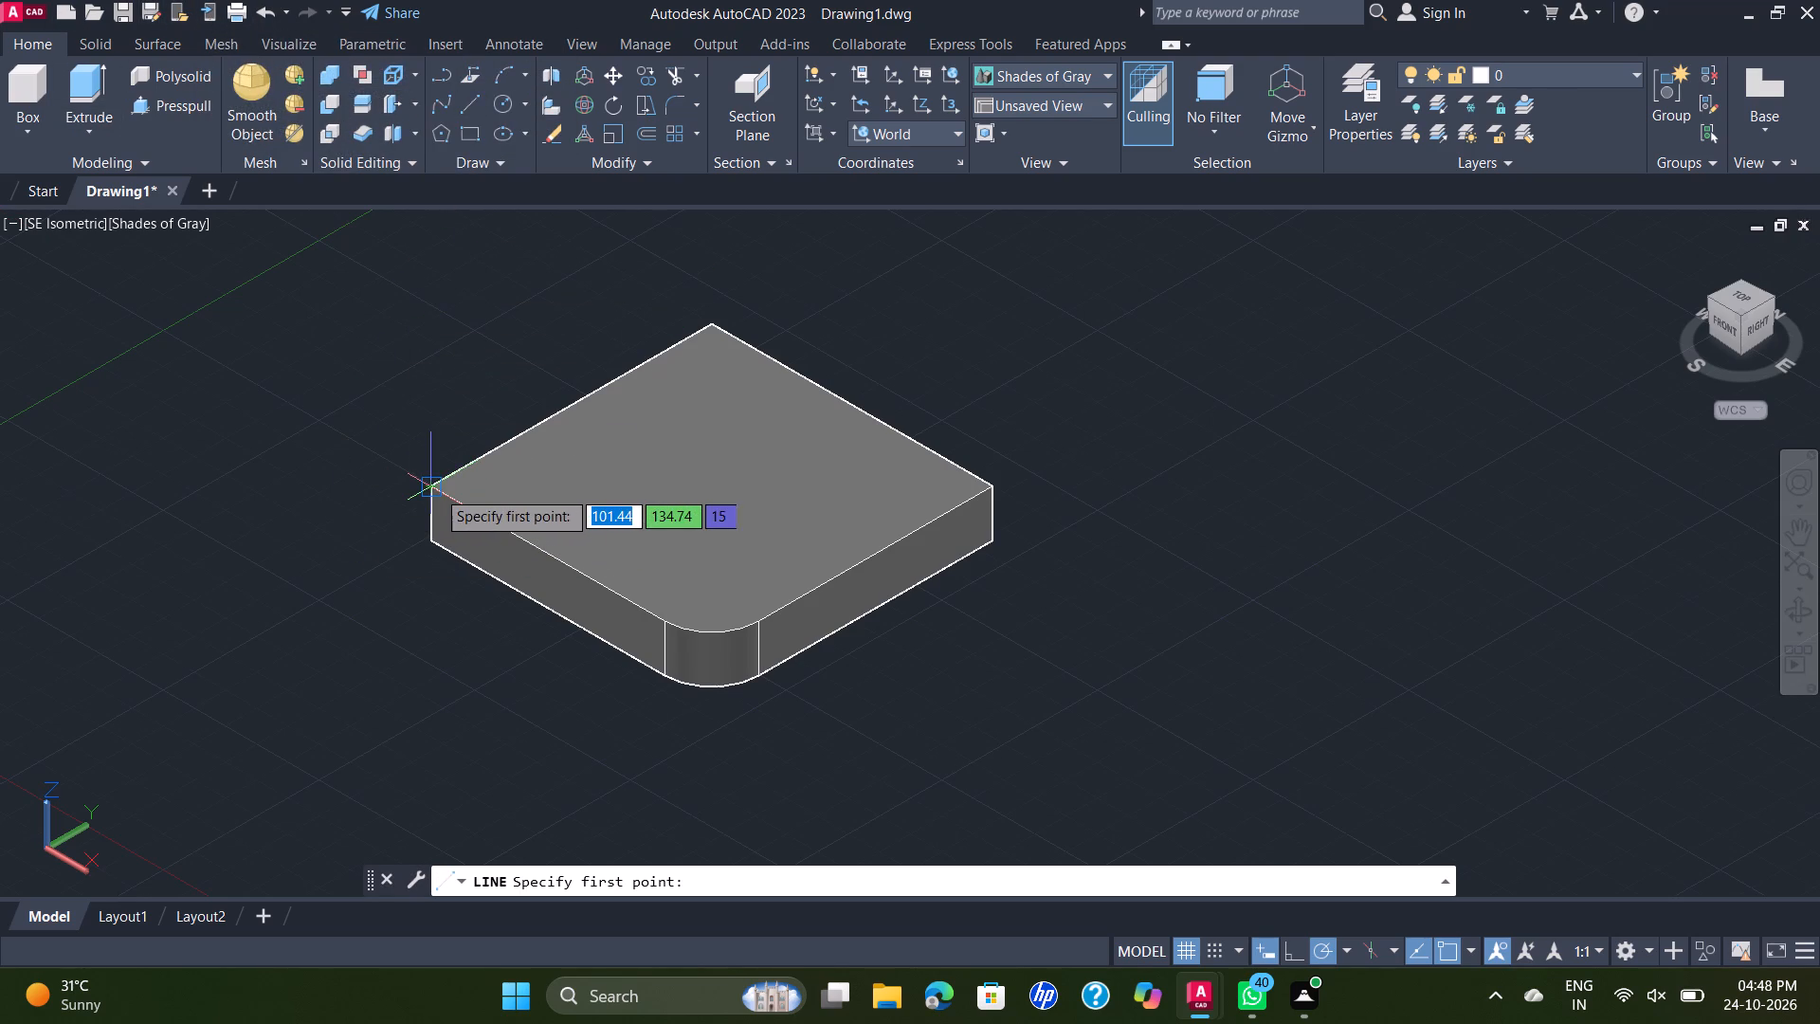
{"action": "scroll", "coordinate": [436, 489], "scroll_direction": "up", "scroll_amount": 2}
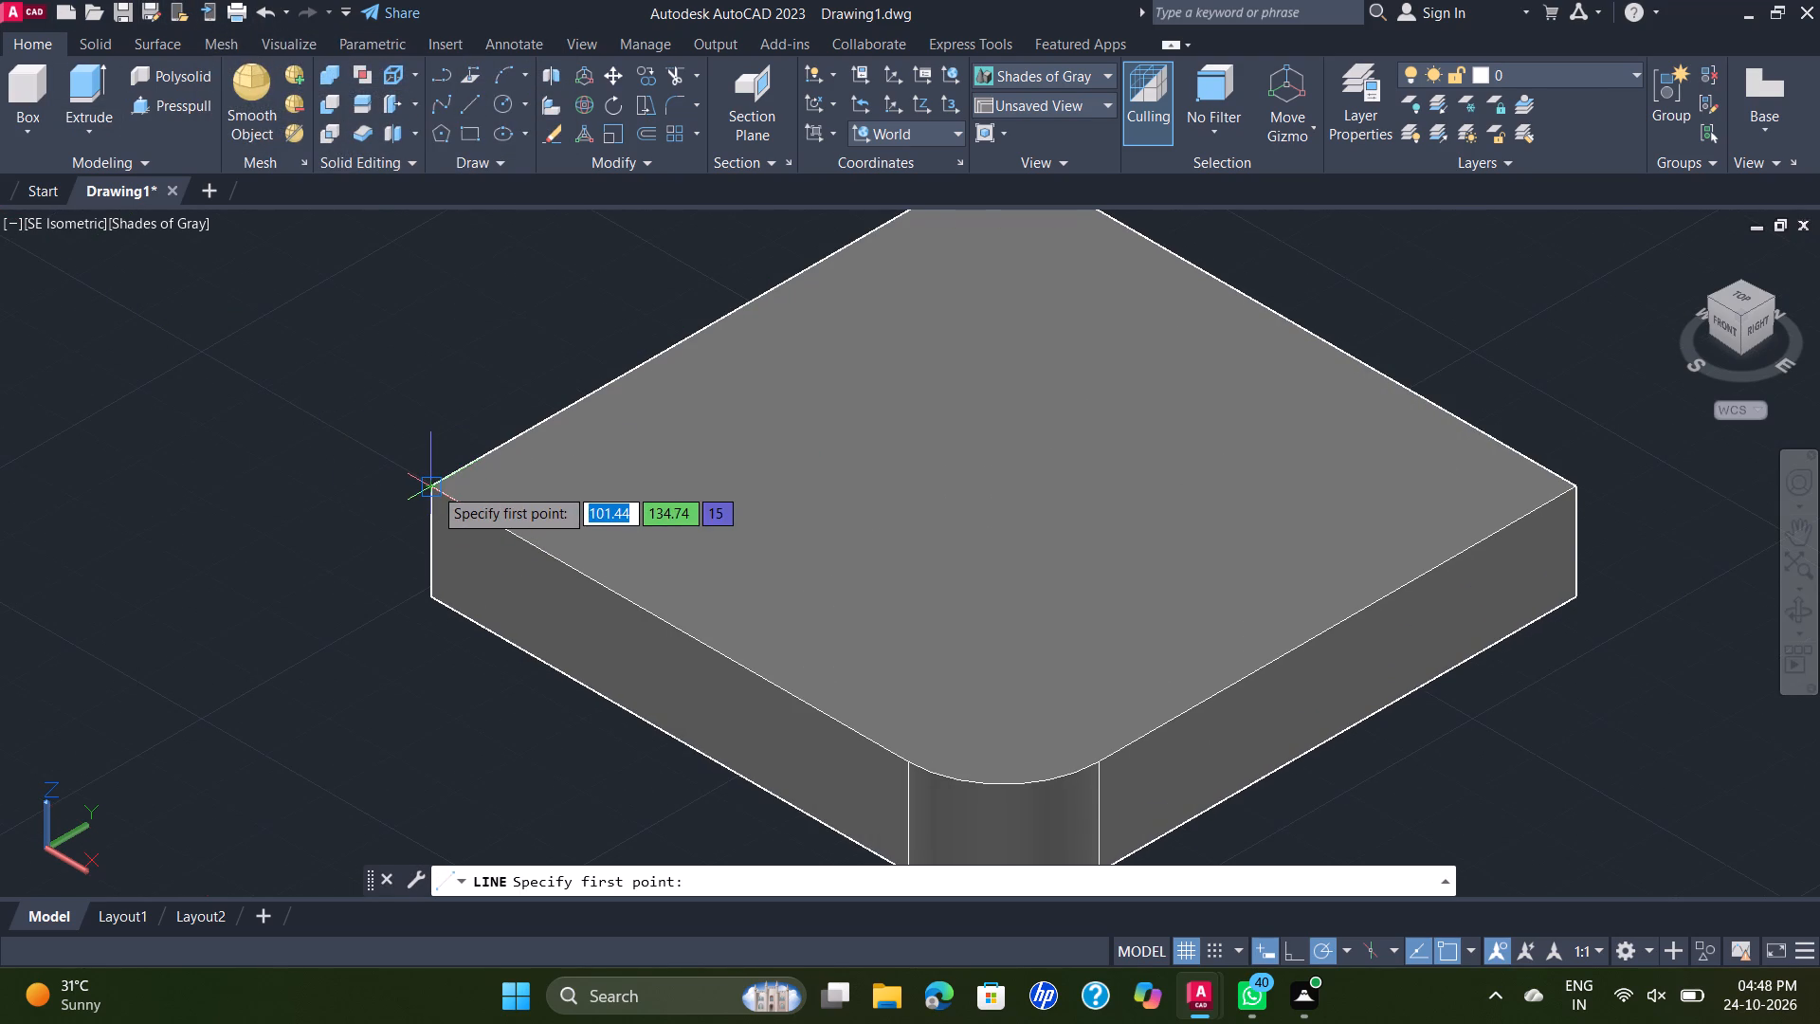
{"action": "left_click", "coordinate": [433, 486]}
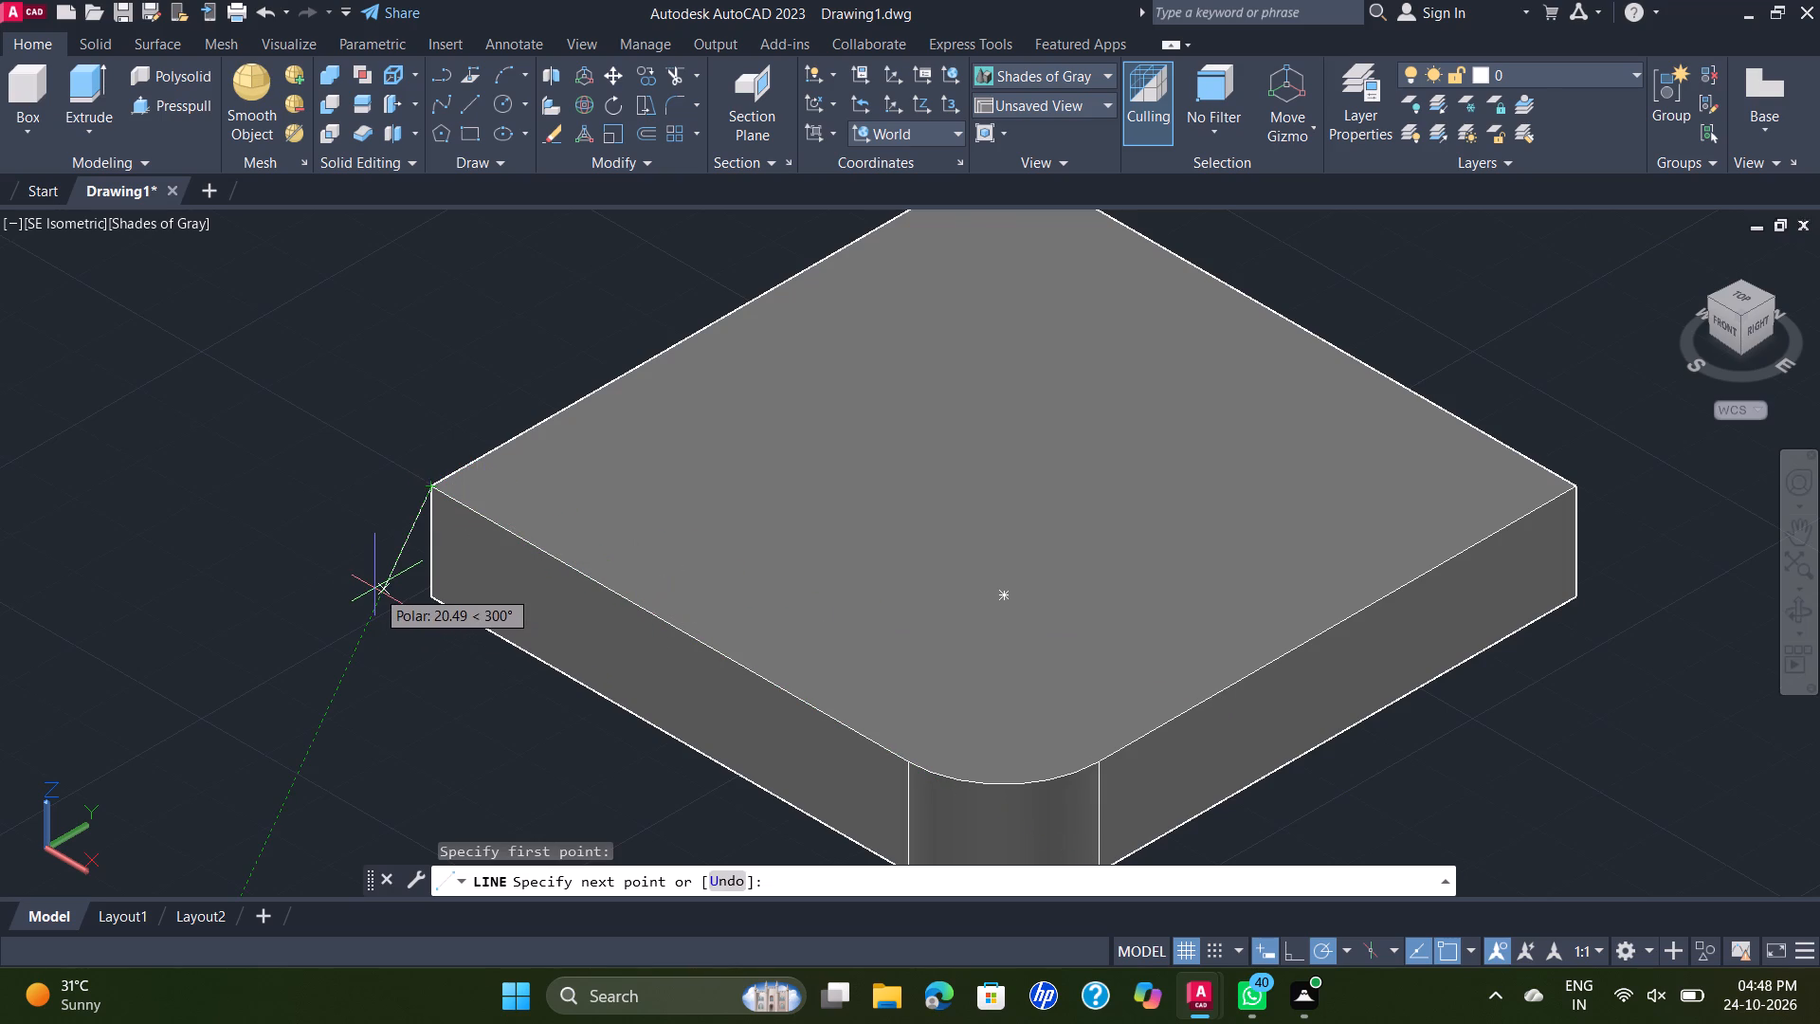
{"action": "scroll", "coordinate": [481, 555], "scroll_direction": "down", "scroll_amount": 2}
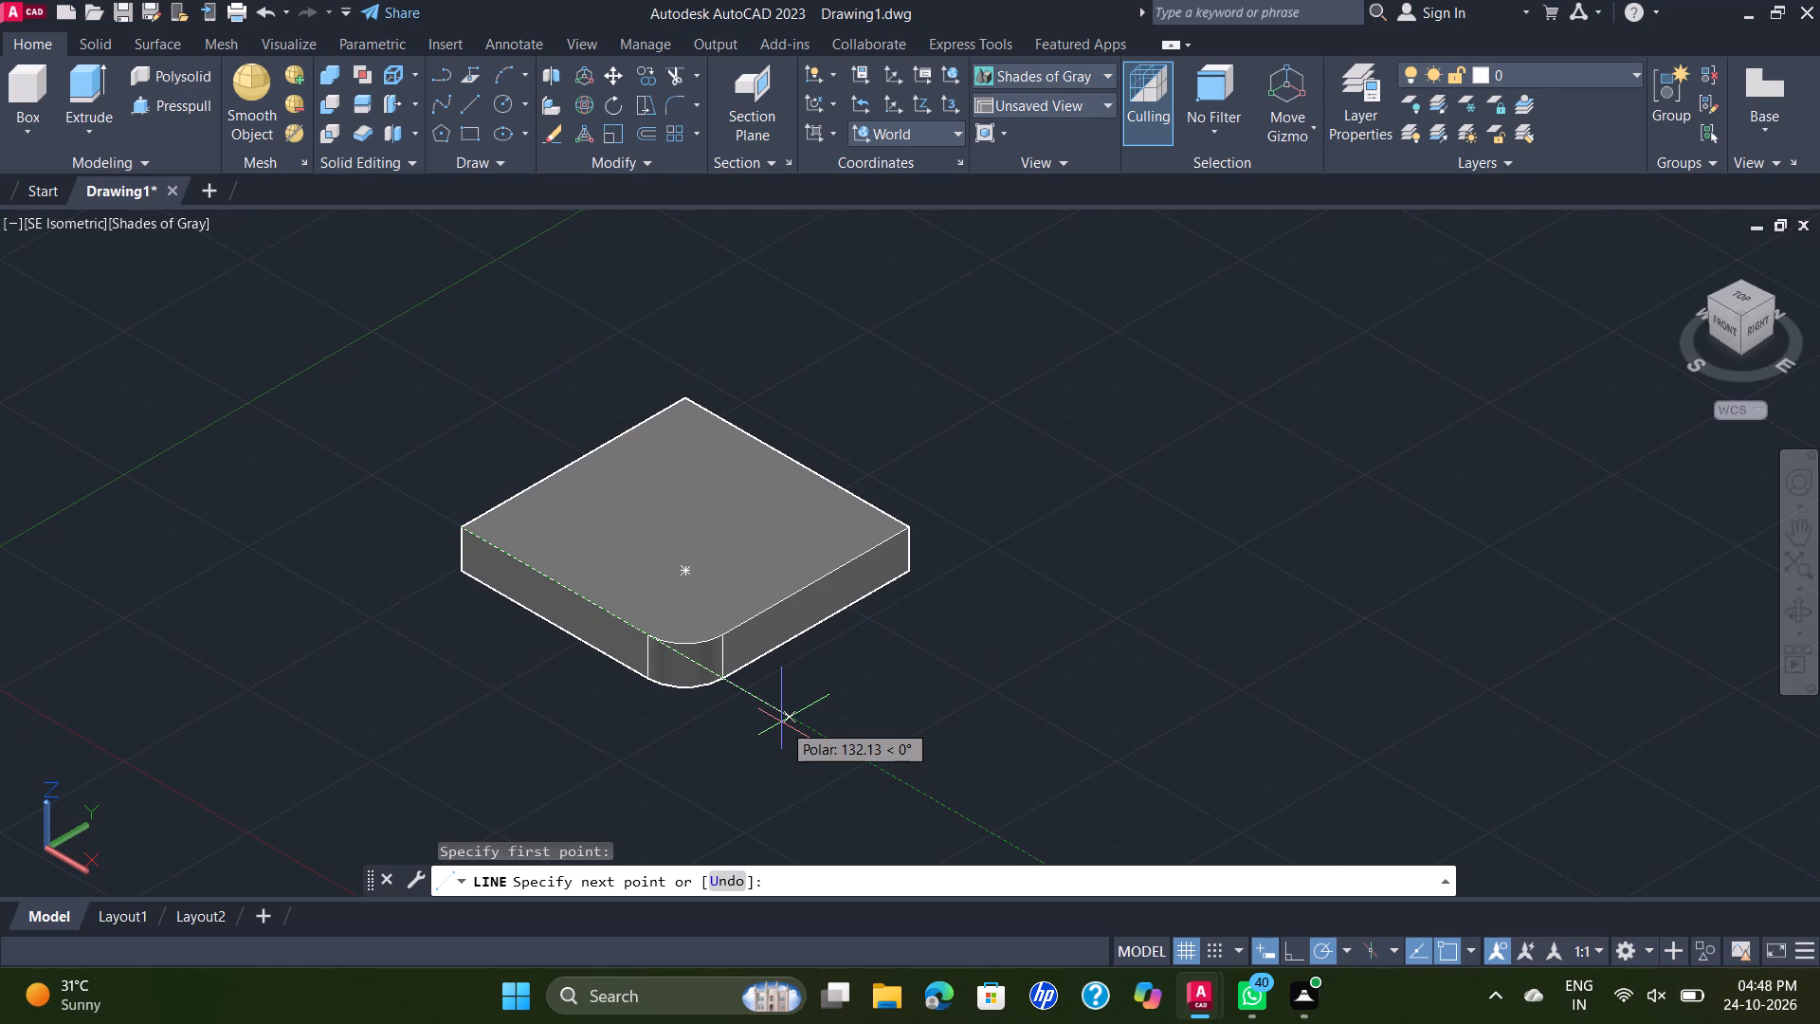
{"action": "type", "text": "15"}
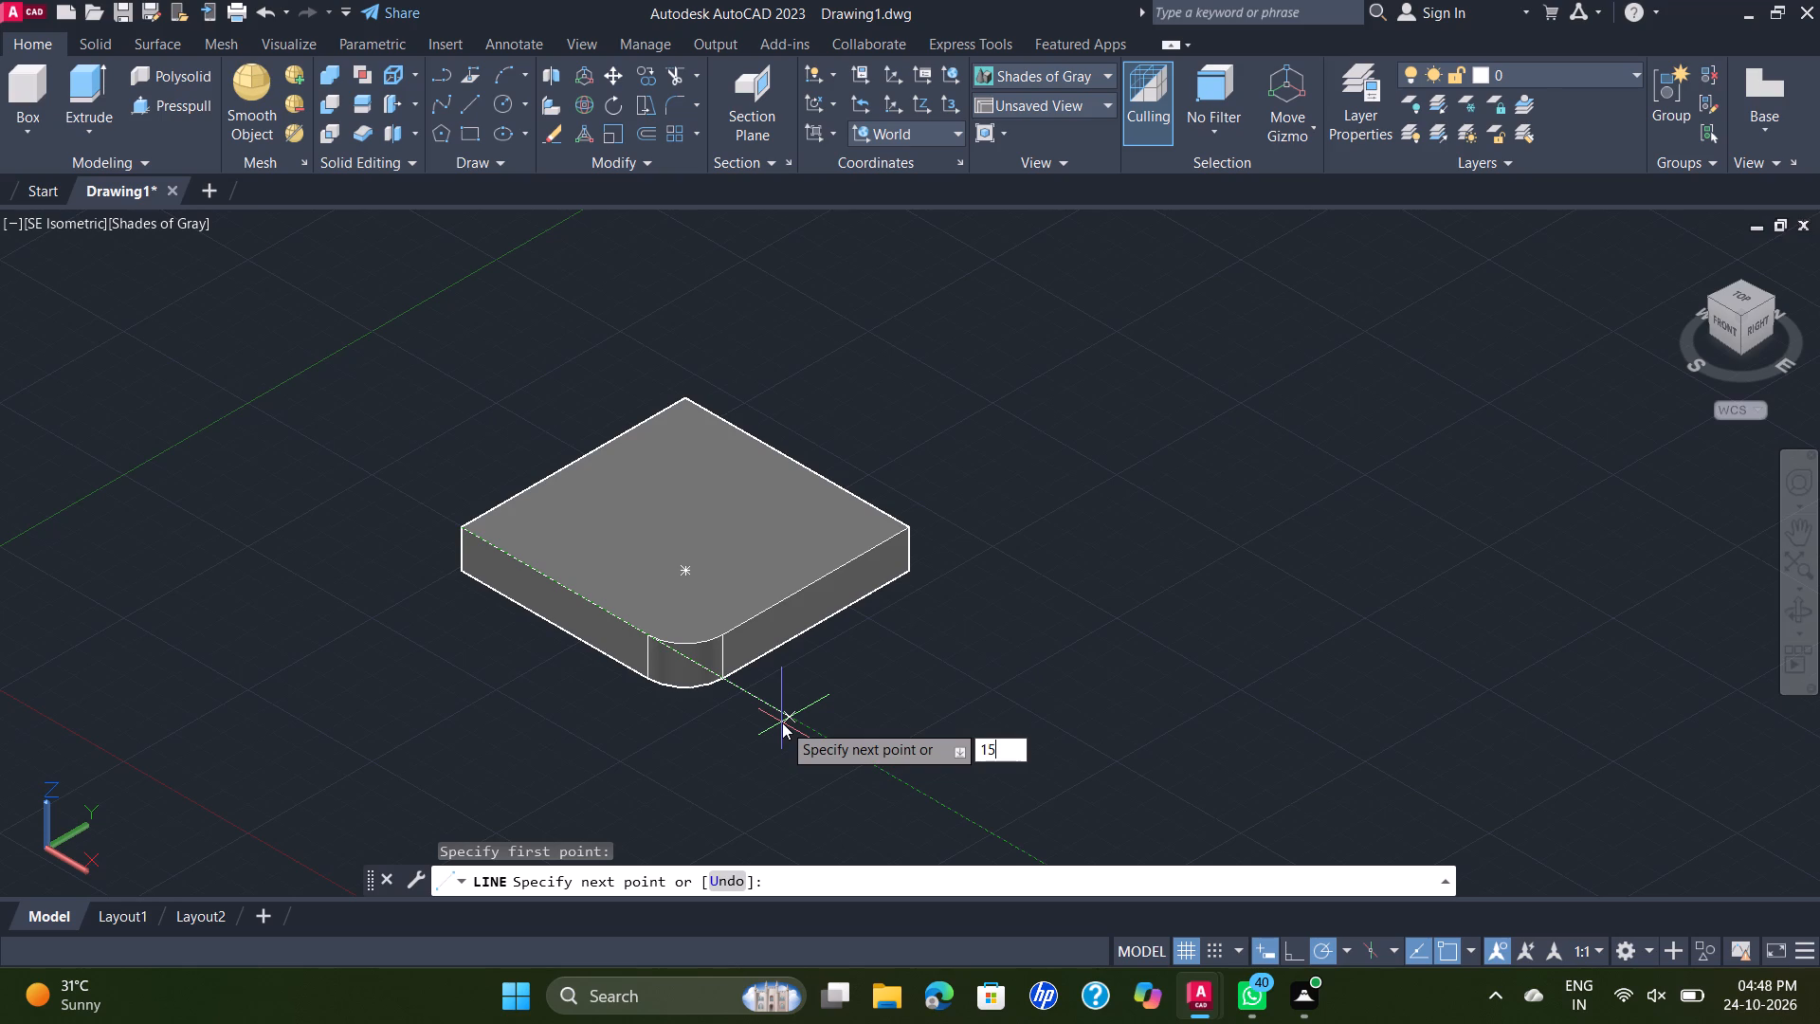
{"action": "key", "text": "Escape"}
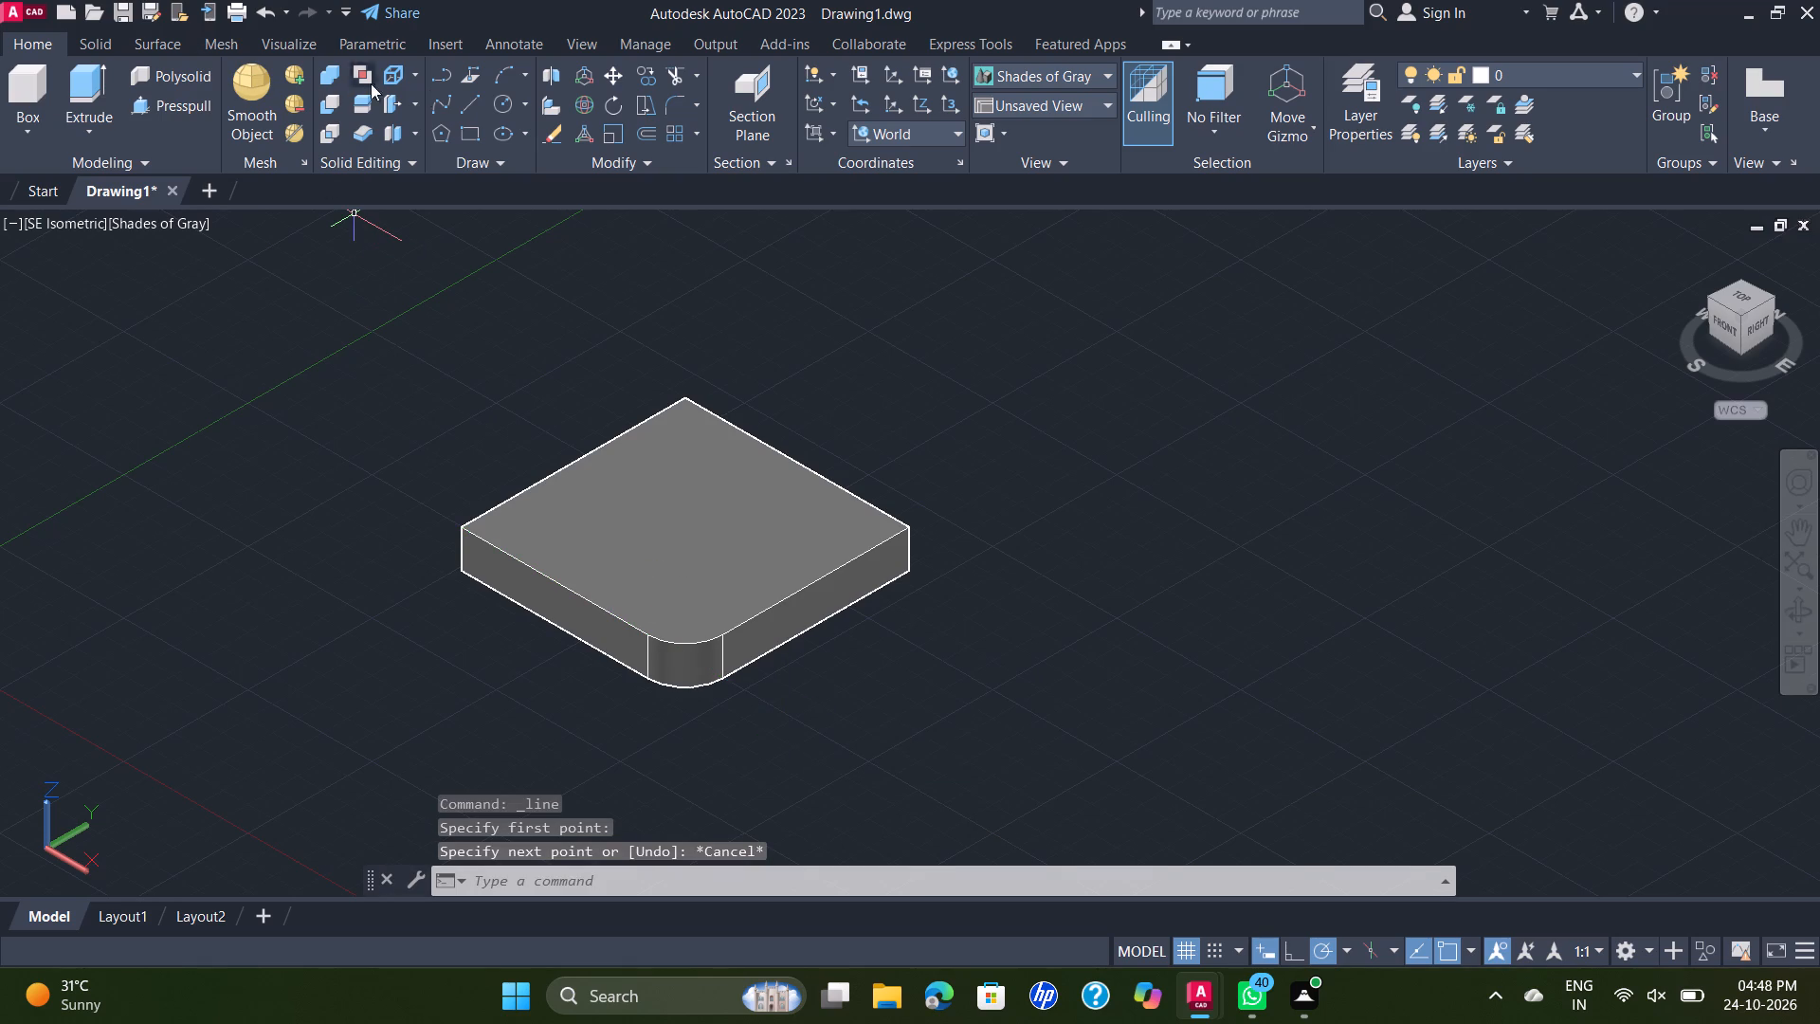
Draw a 15 mm polyline segment along the plate's top edge in the X direction, starting from the sharp corner opposite the Y edge.
{"action": "left_click", "coordinate": [441, 68]}
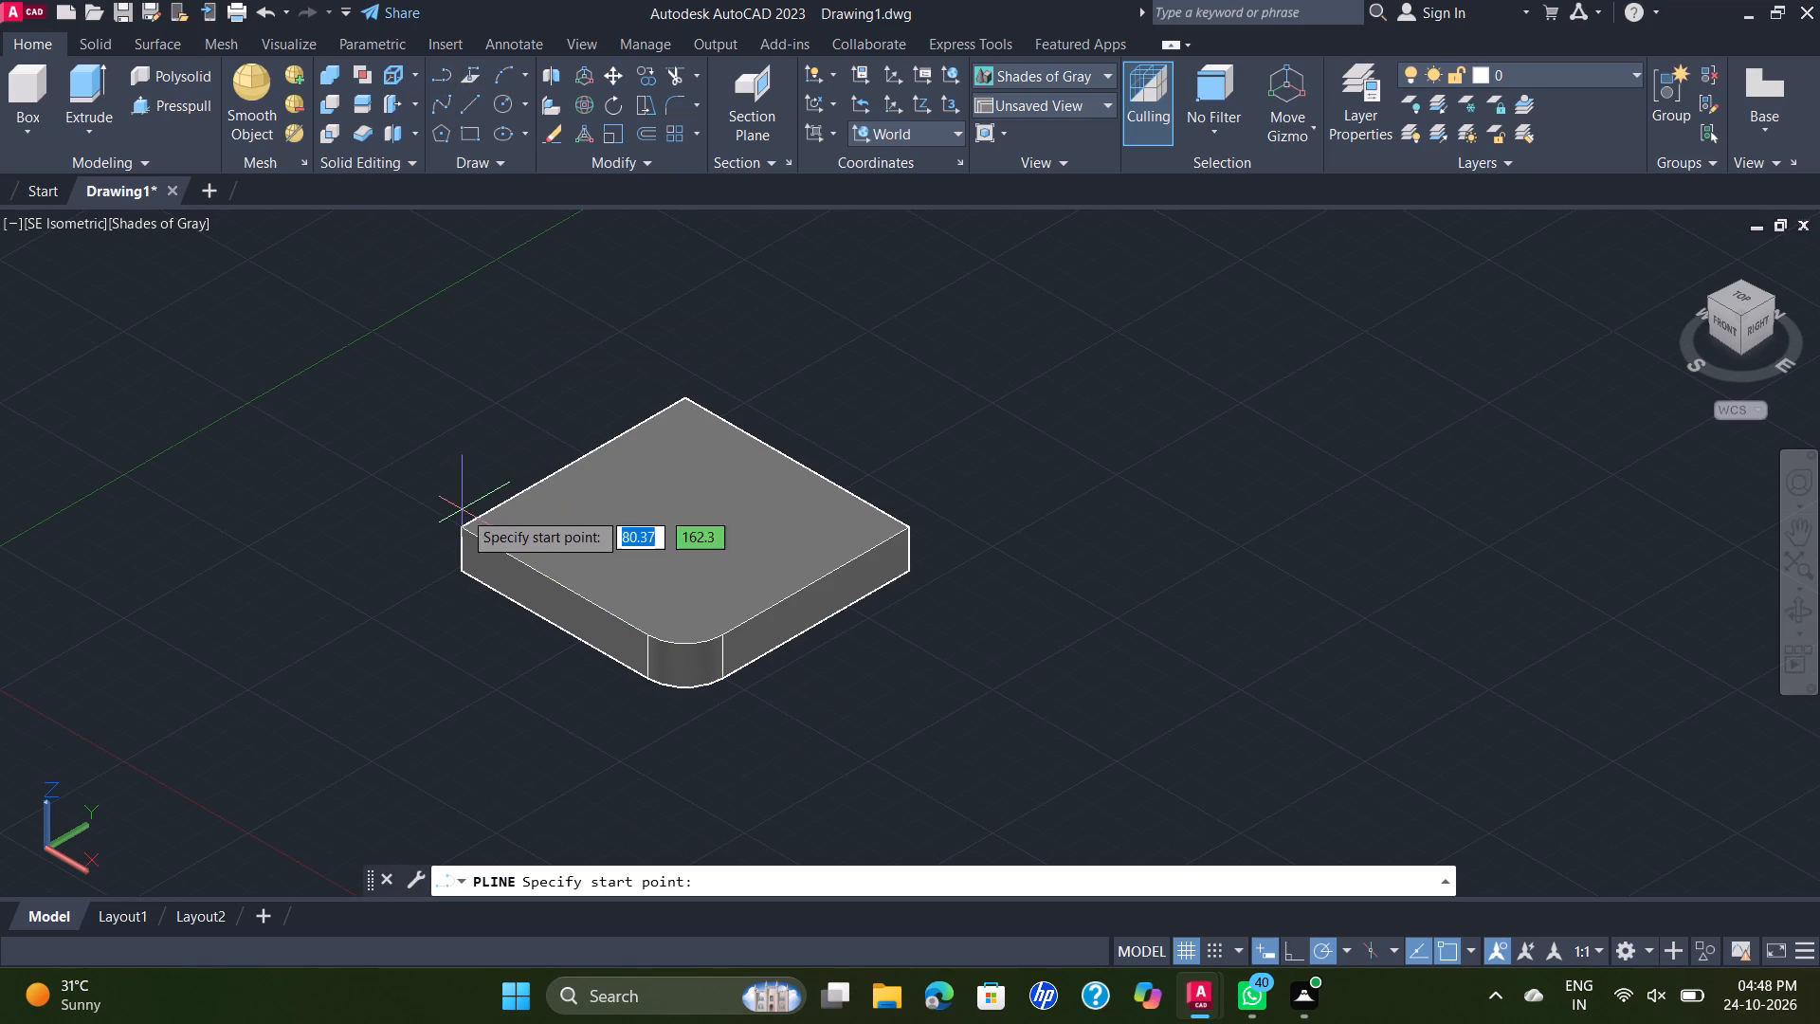
{"action": "scroll", "coordinate": [459, 510], "scroll_direction": "up", "scroll_amount": 2}
{"action": "left_click", "coordinate": [469, 542]}
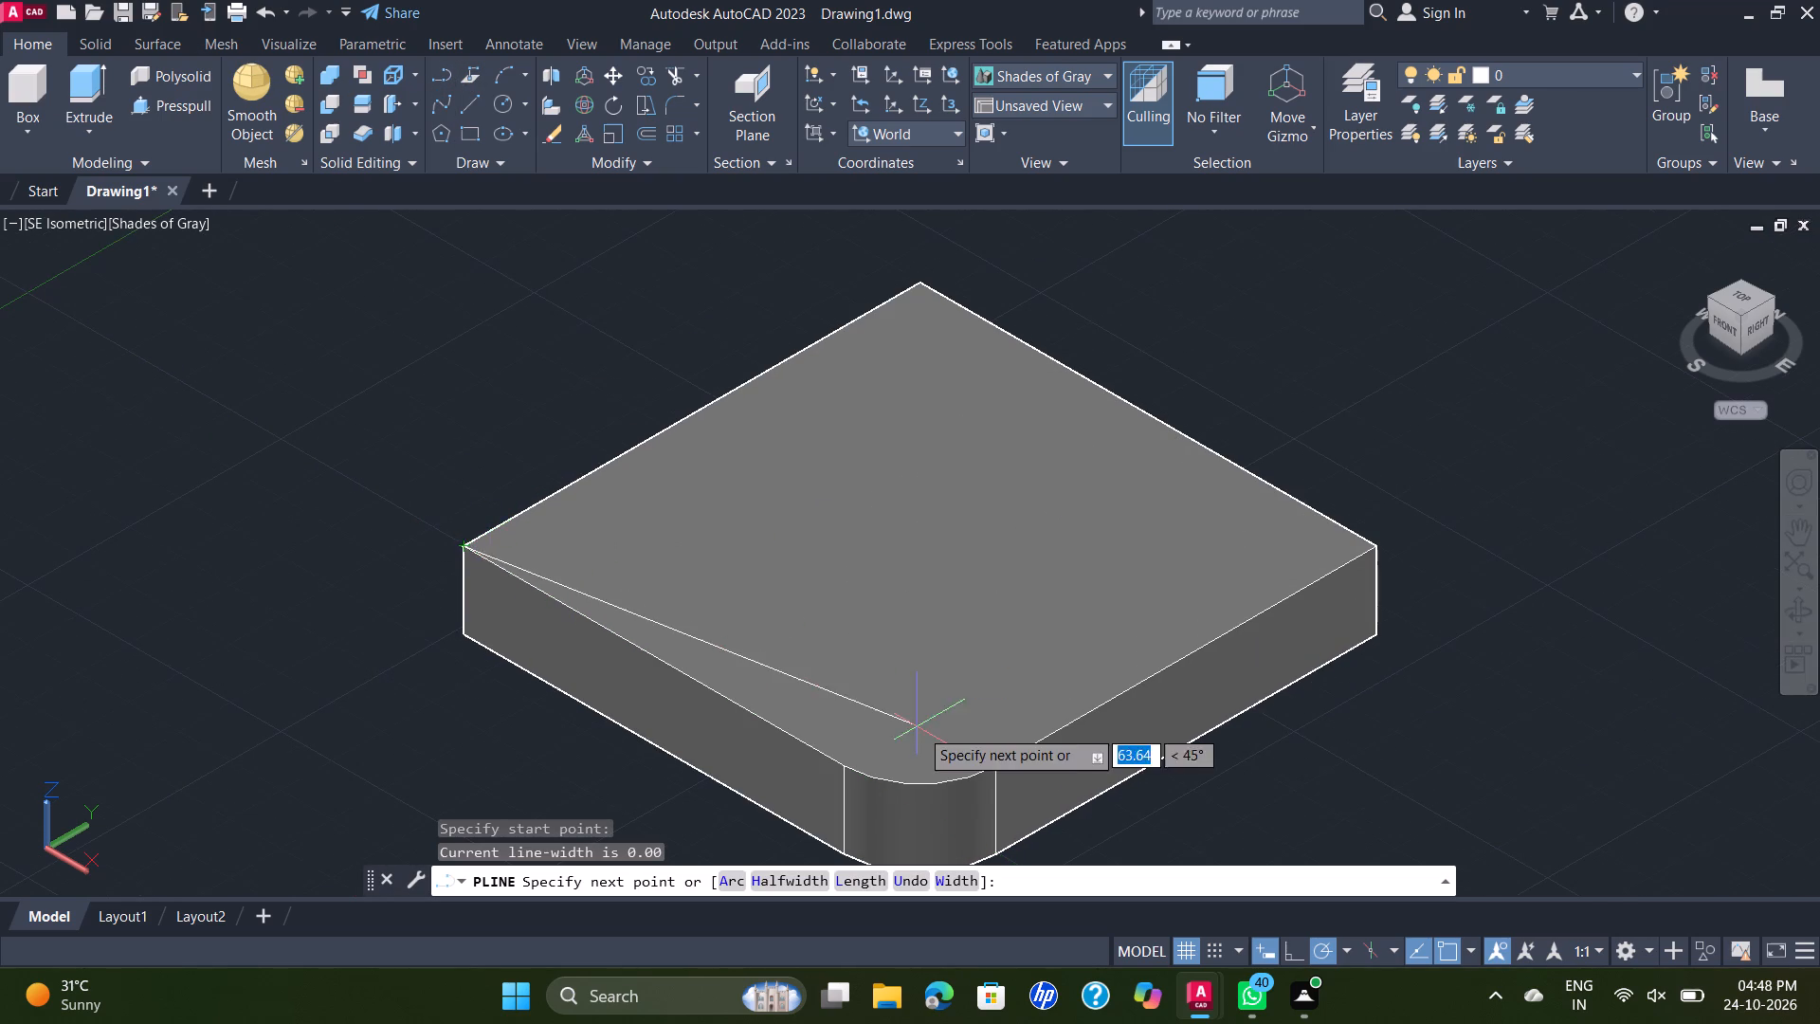
{"action": "scroll", "coordinate": [932, 740], "scroll_direction": "down", "scroll_amount": 2}
{"action": "middle_click_drag", "start_coordinate": [1001, 801], "coordinate": [954, 719]}
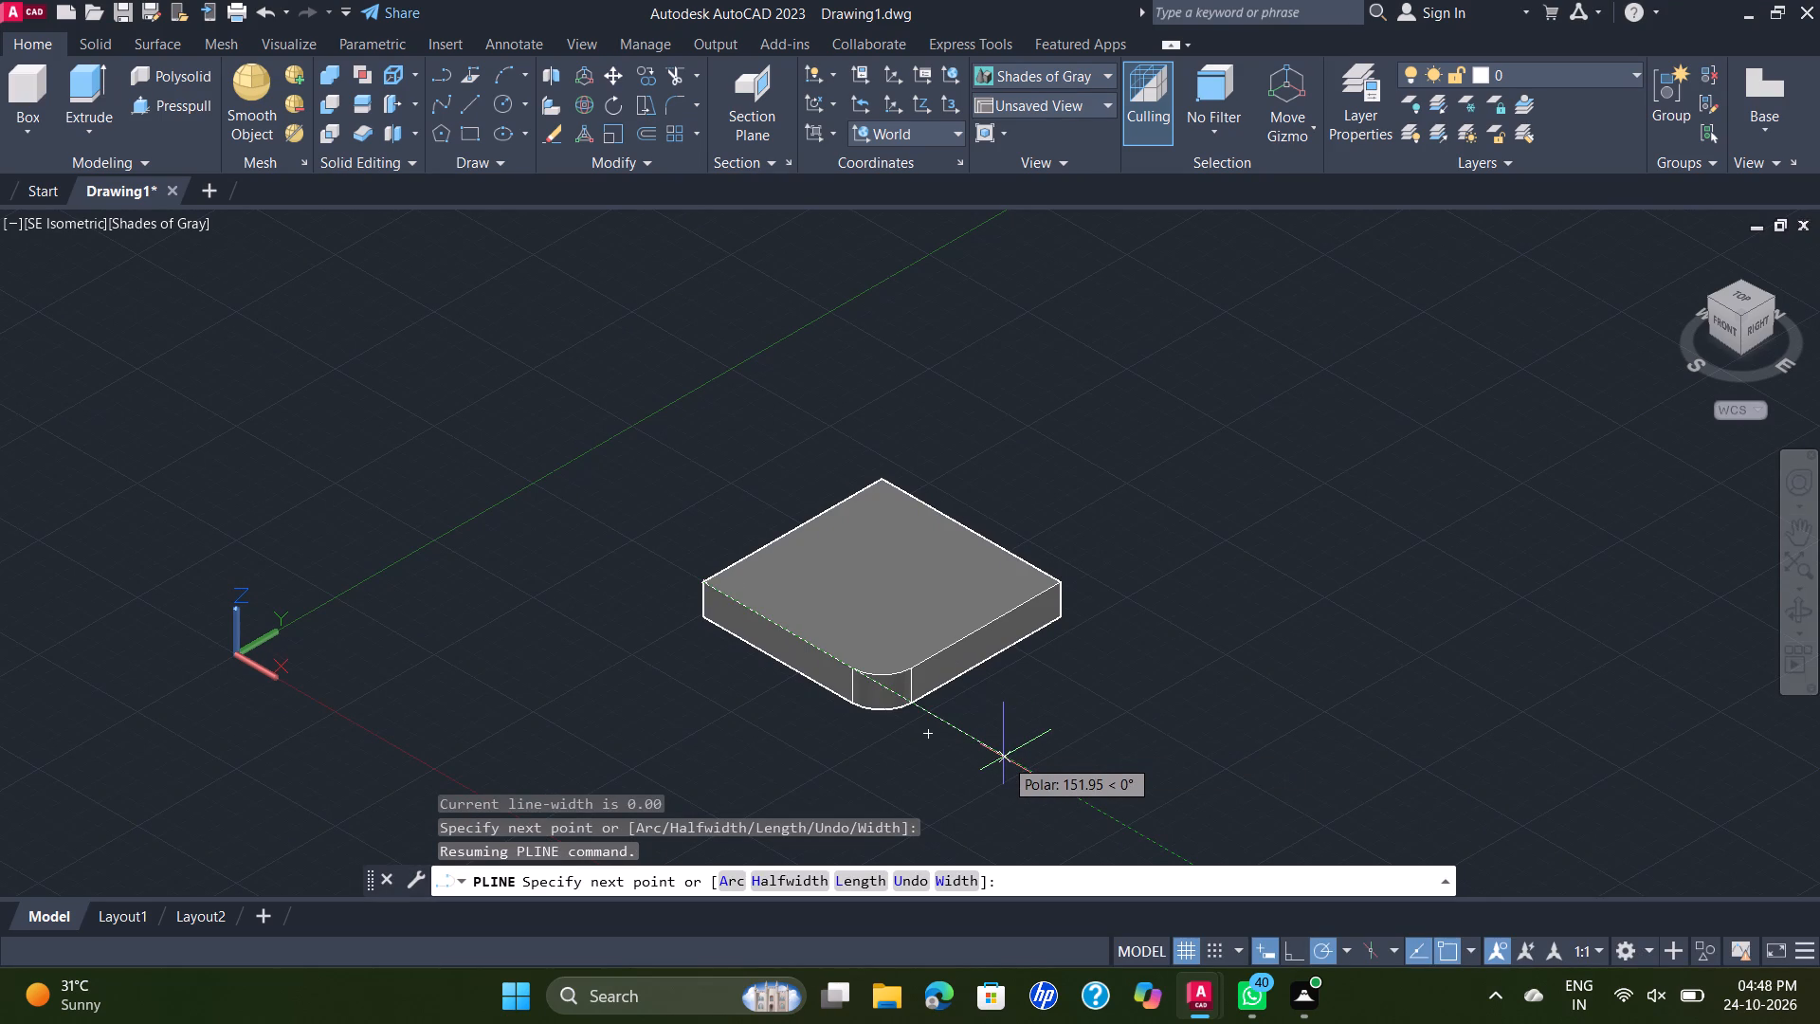
{"action": "type", "text": "15"}
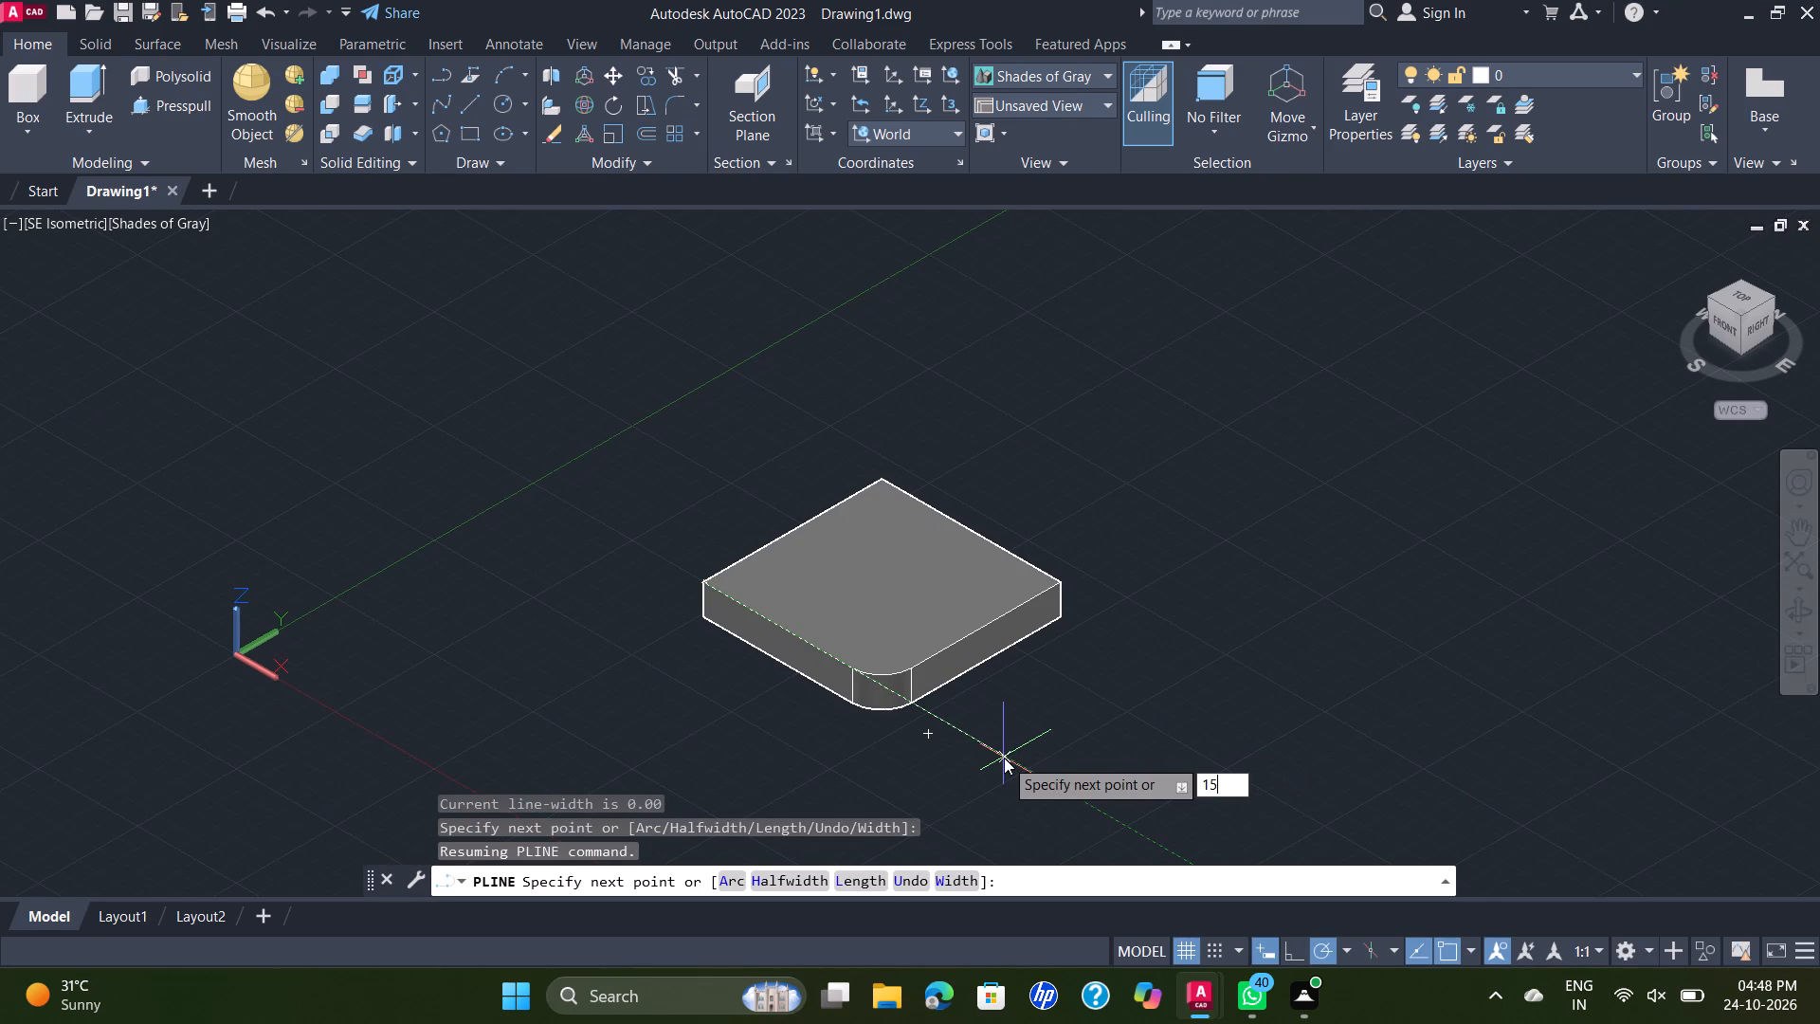
{"action": "key", "text": "Return"}
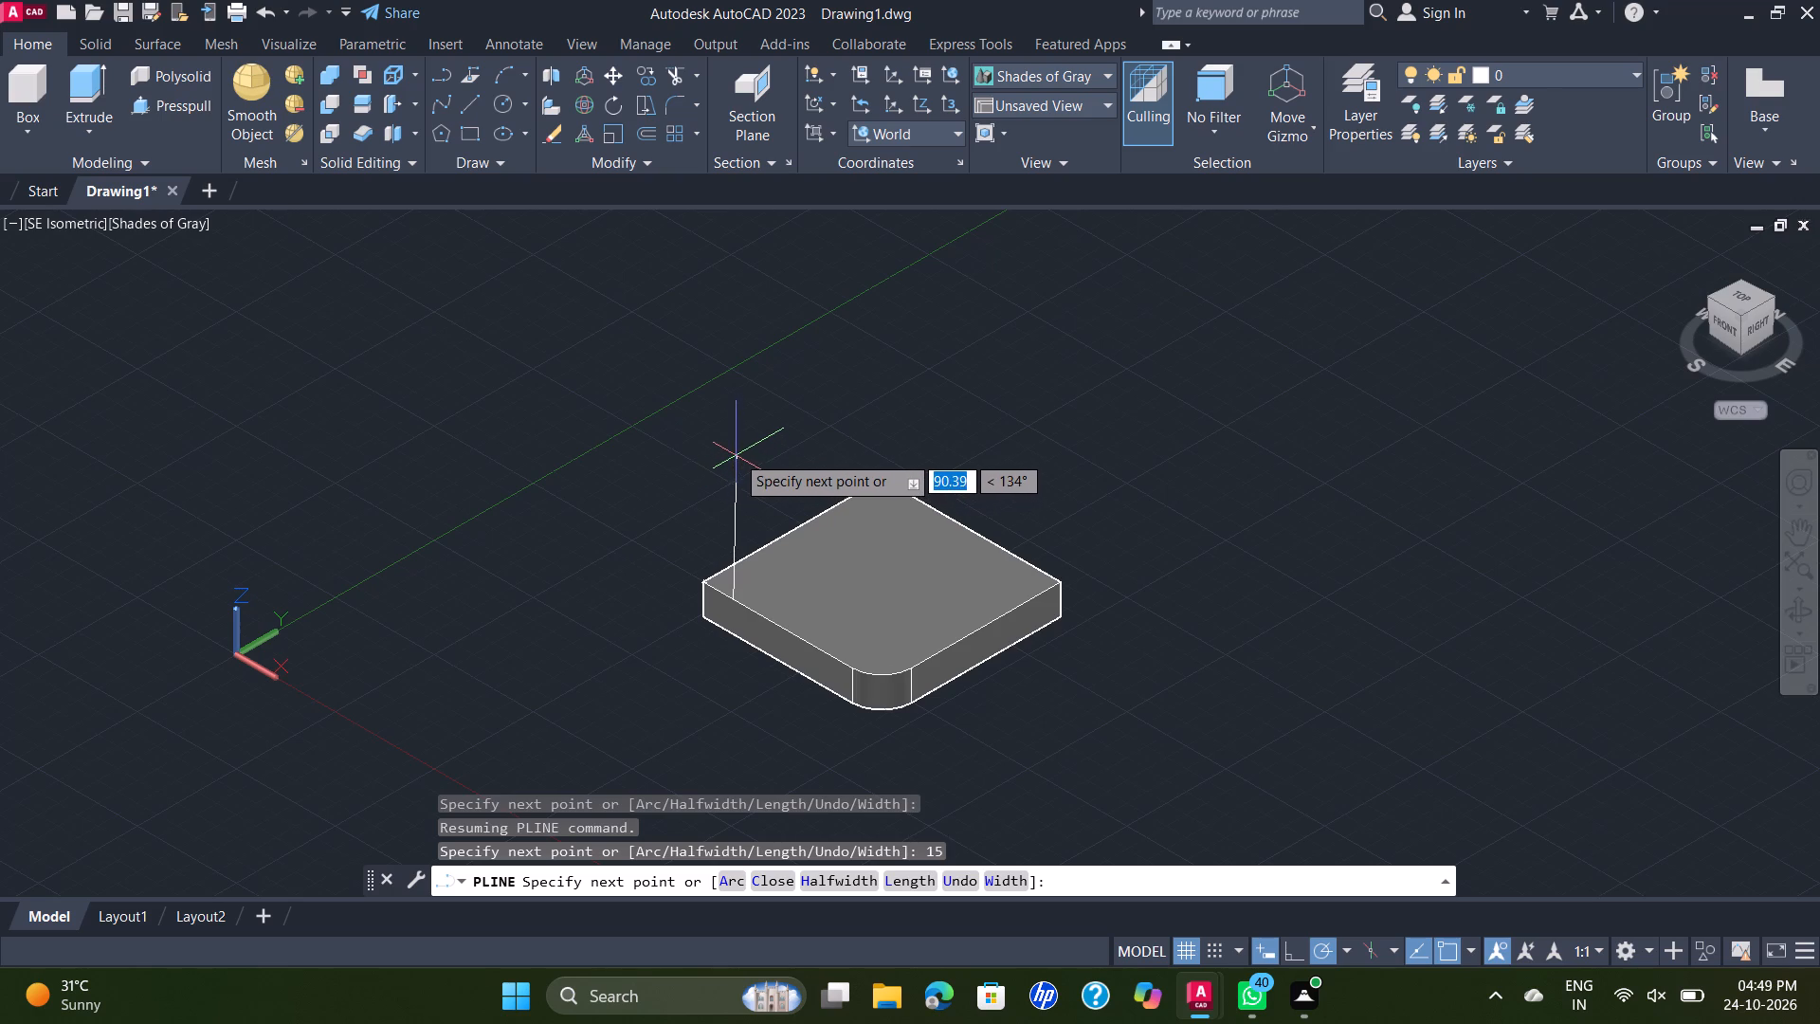
{"action": "key", "text": "Escape"}
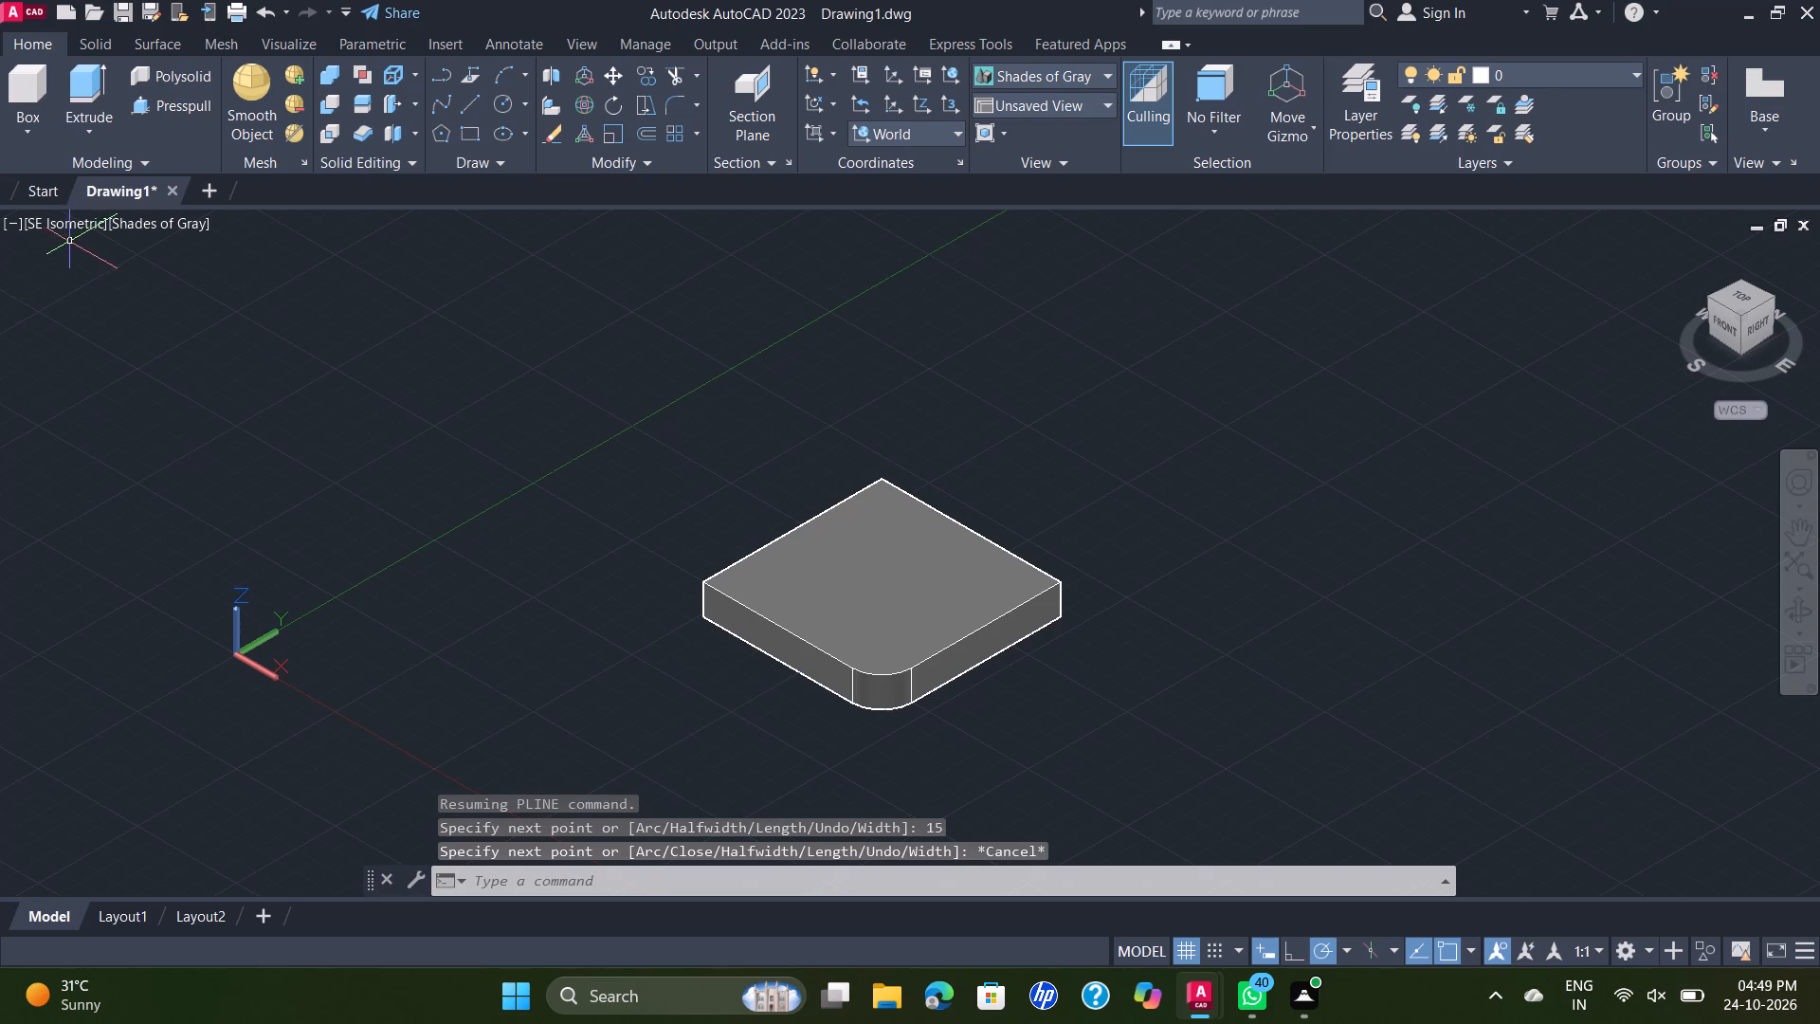
Set the viewport's visual style to 2D Wireframe.
{"action": "left_click", "coordinate": [150, 228]}
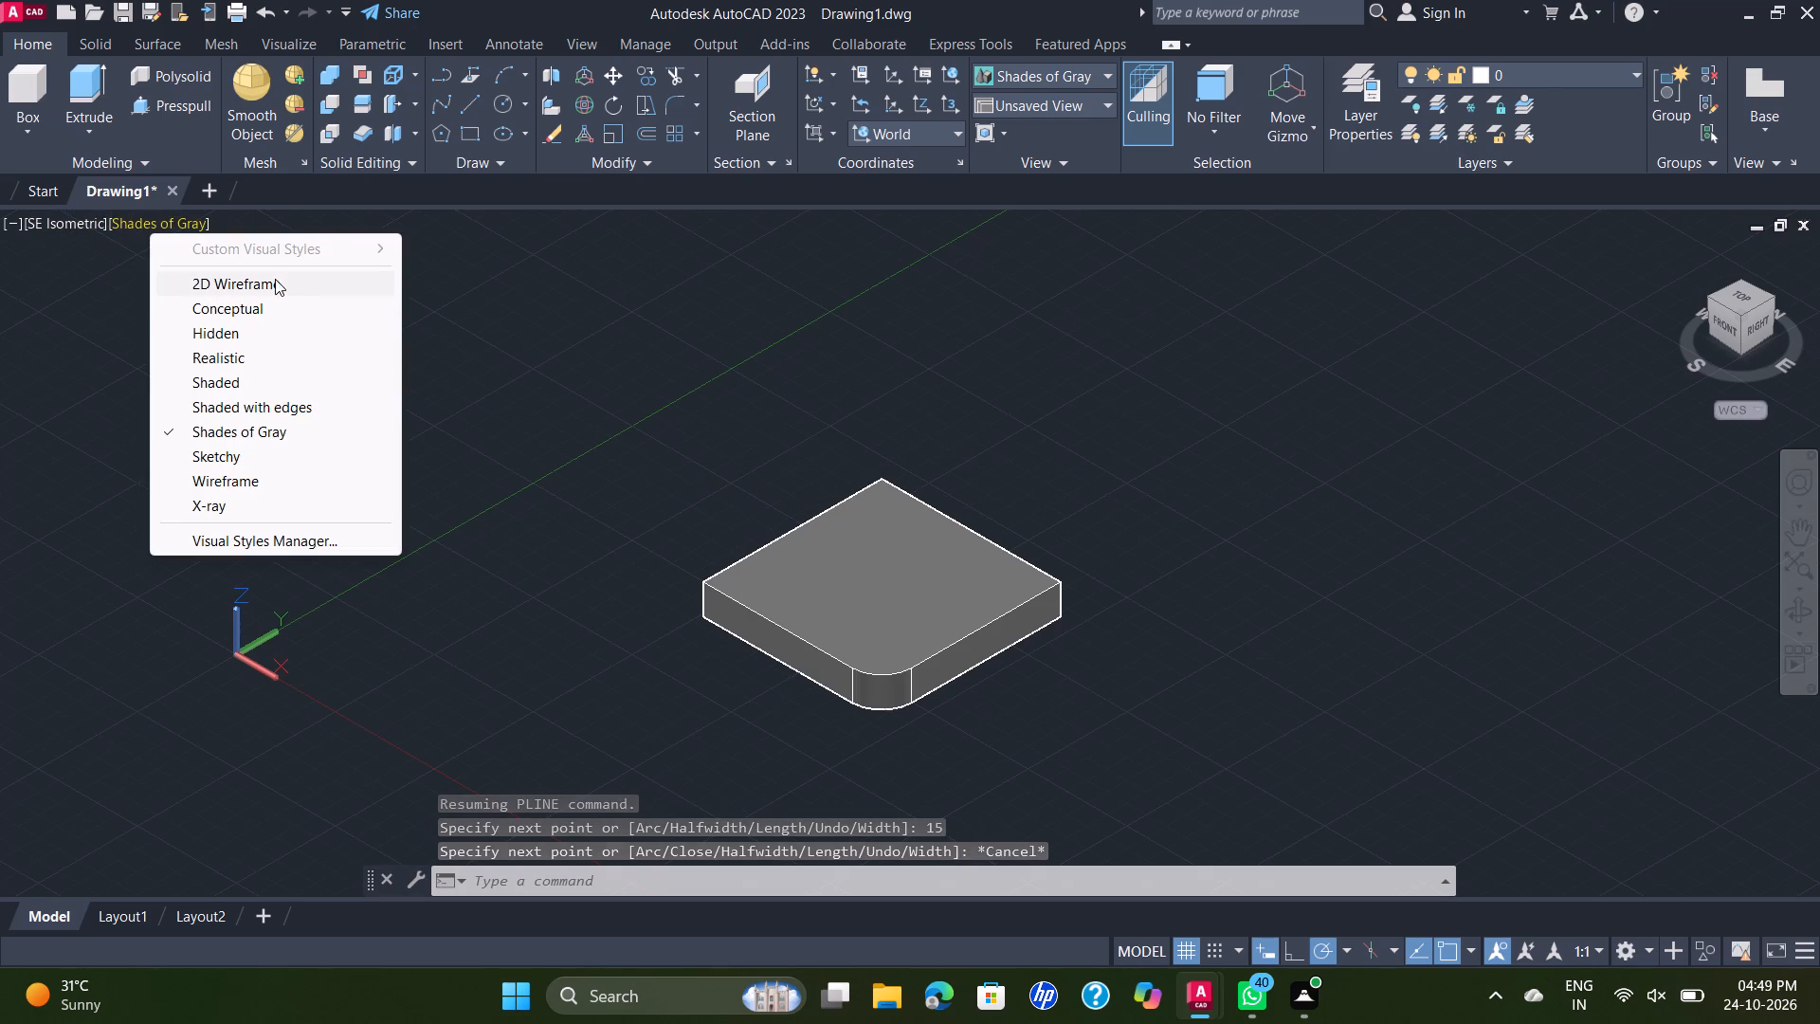
{"action": "left_click", "coordinate": [264, 281]}
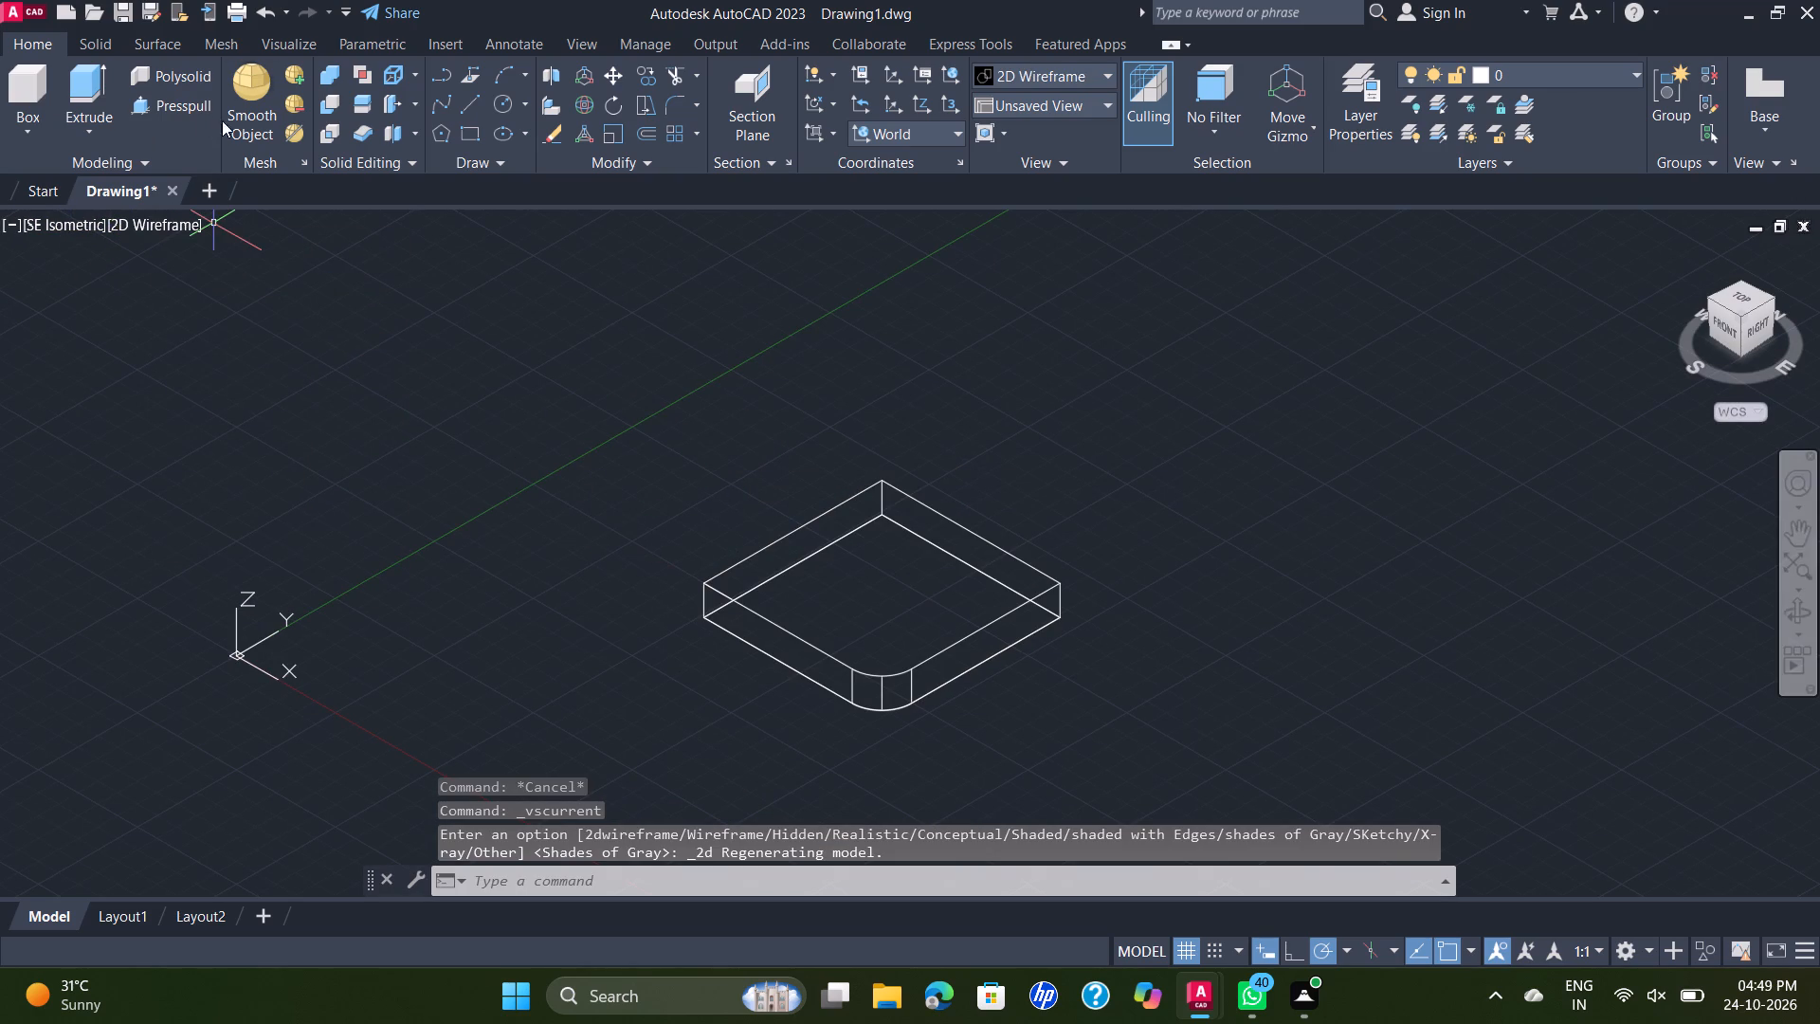
Draw the wall outline with lines from the 15 mm segment's end: 65 mm up, 15 mm back, and down to the plate's corner.
{"action": "left_click", "coordinate": [480, 101]}
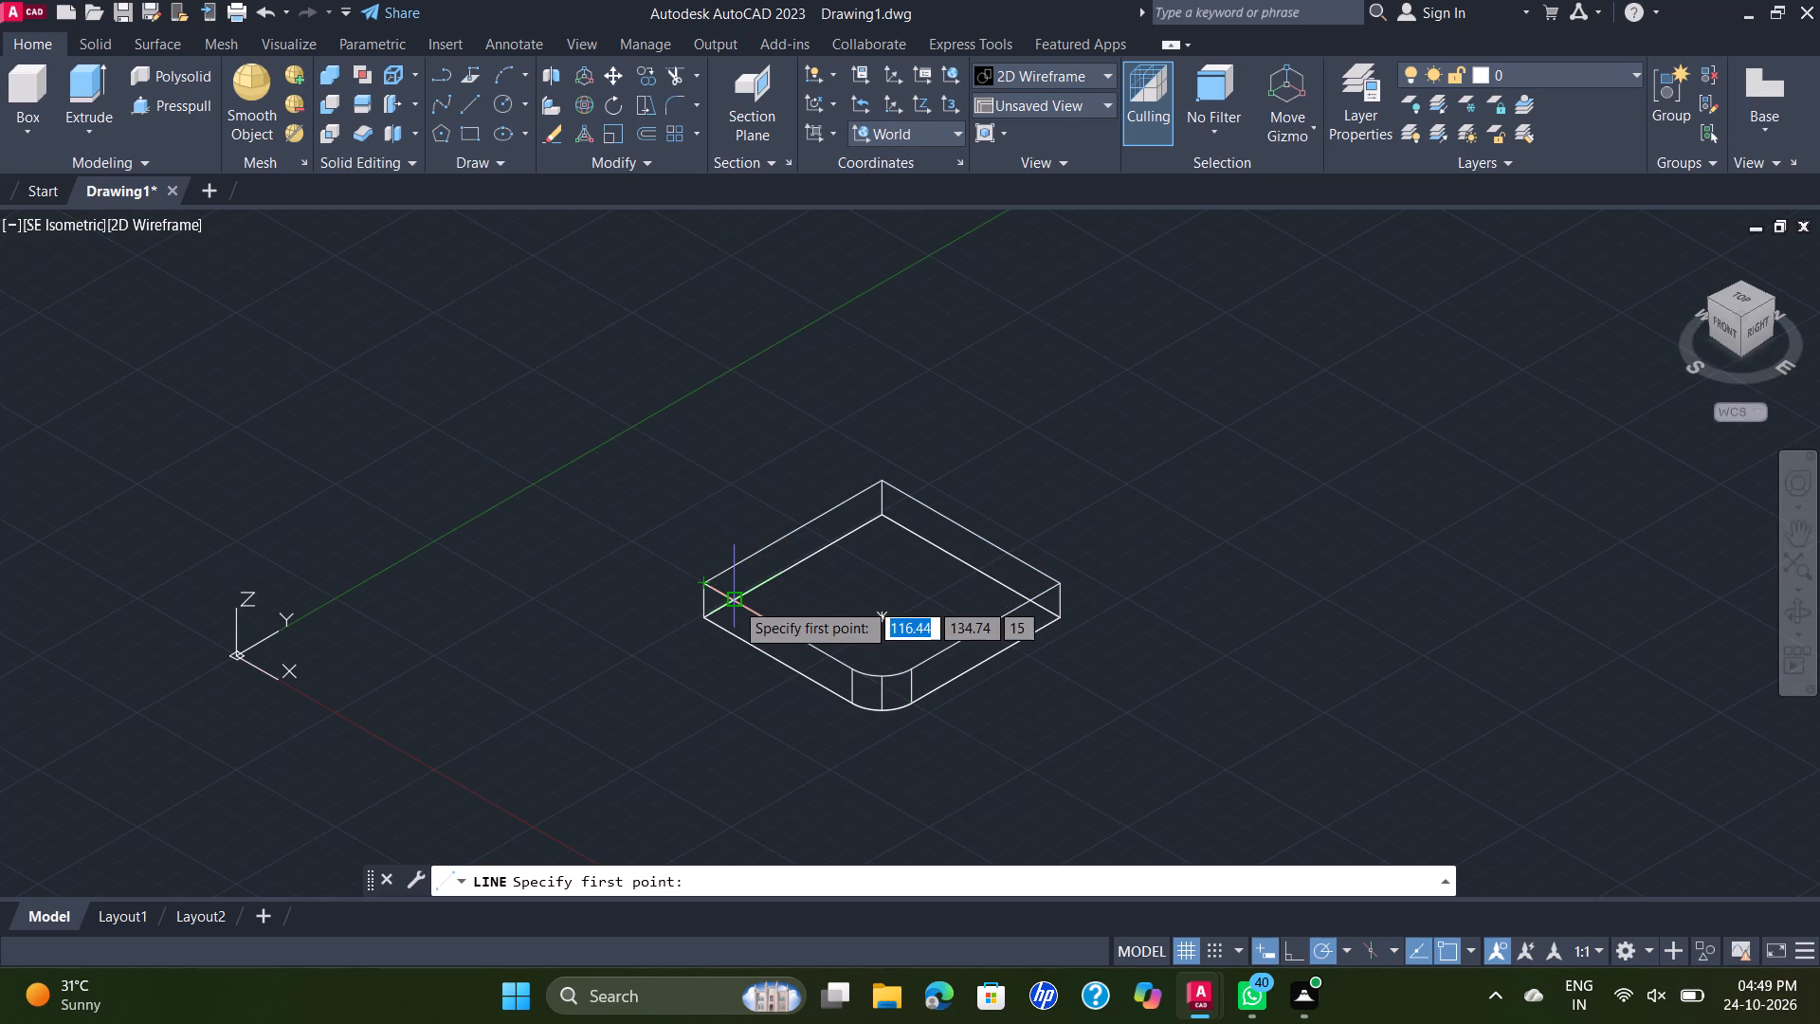
{"action": "left_click", "coordinate": [735, 601]}
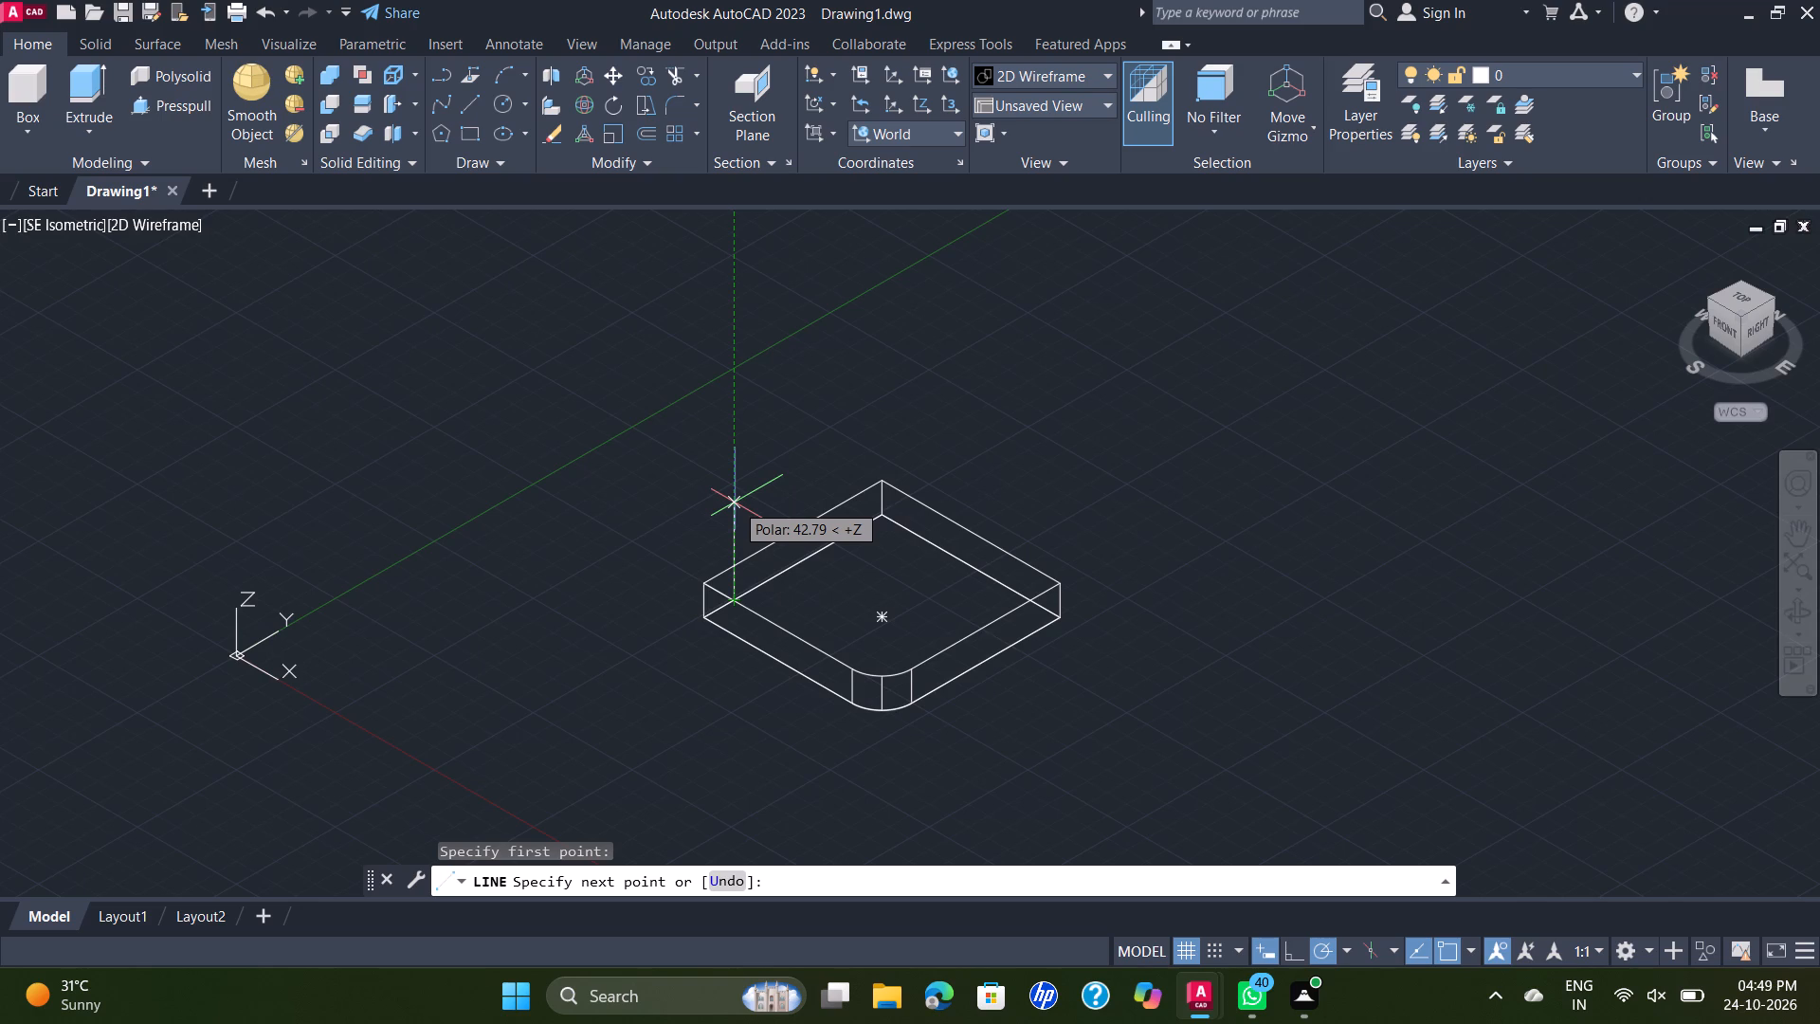
{"action": "type", "text": "65"}
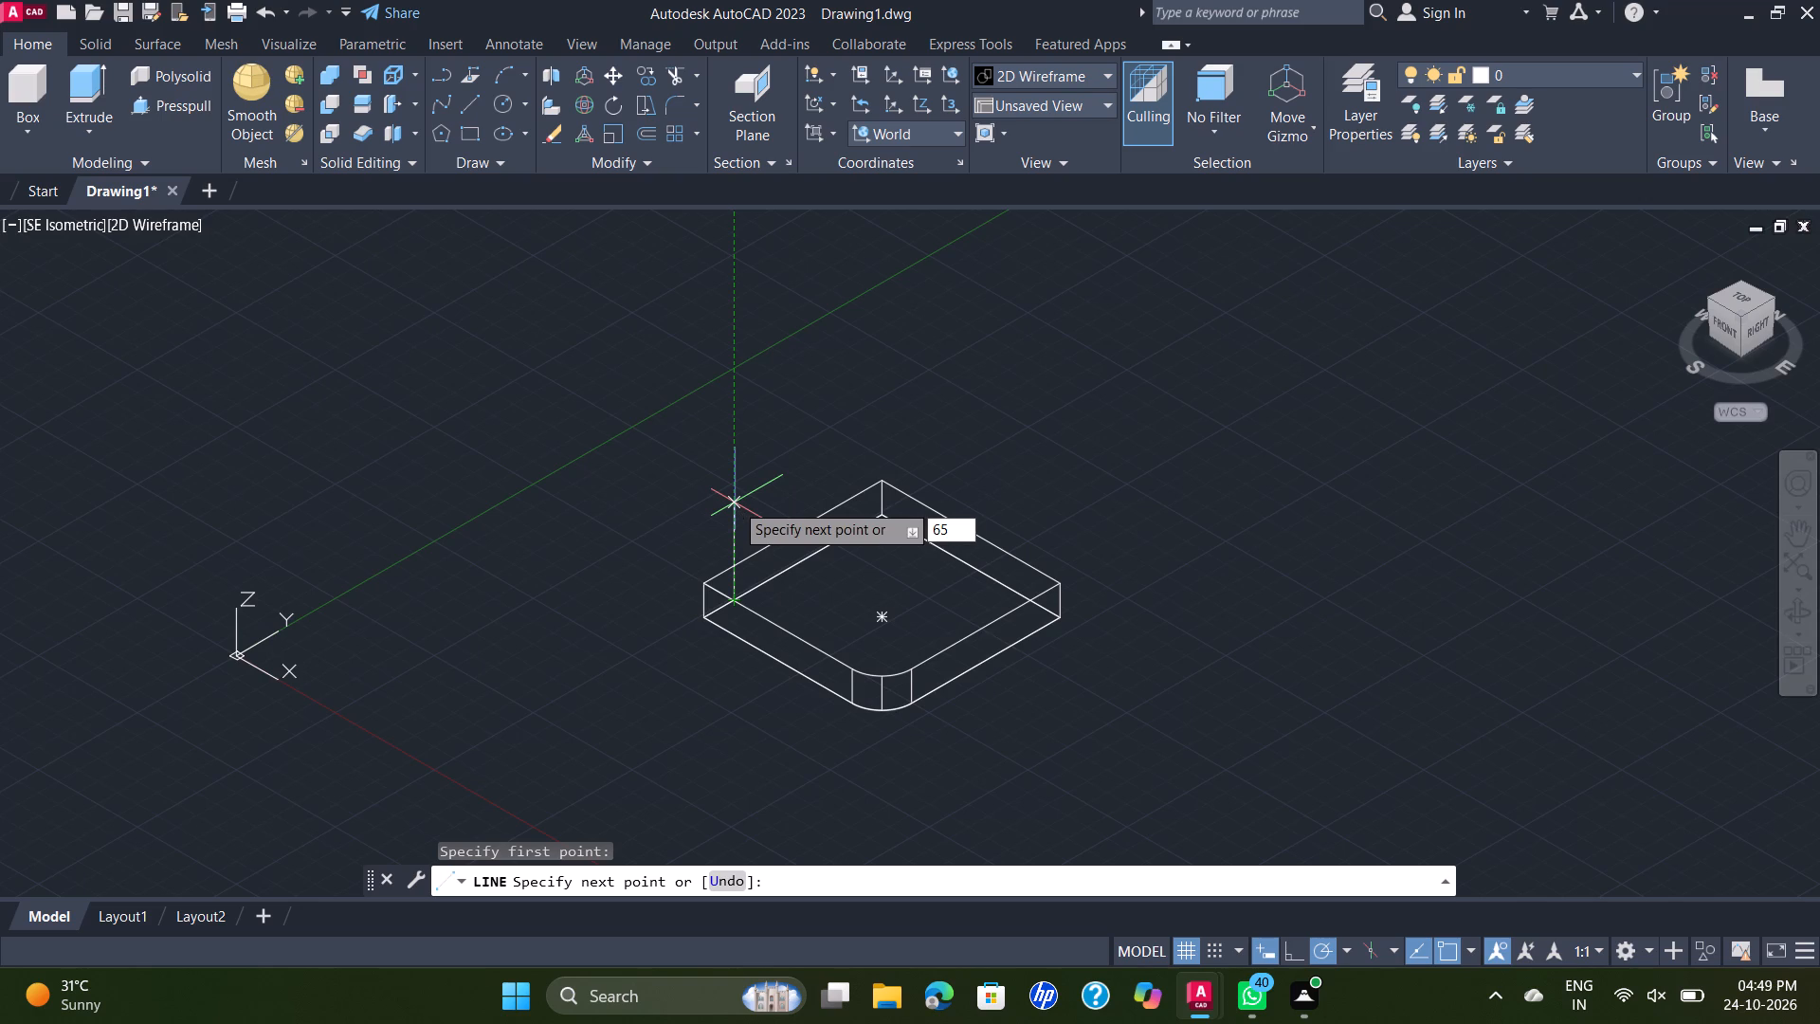
{"action": "key", "text": "Return"}
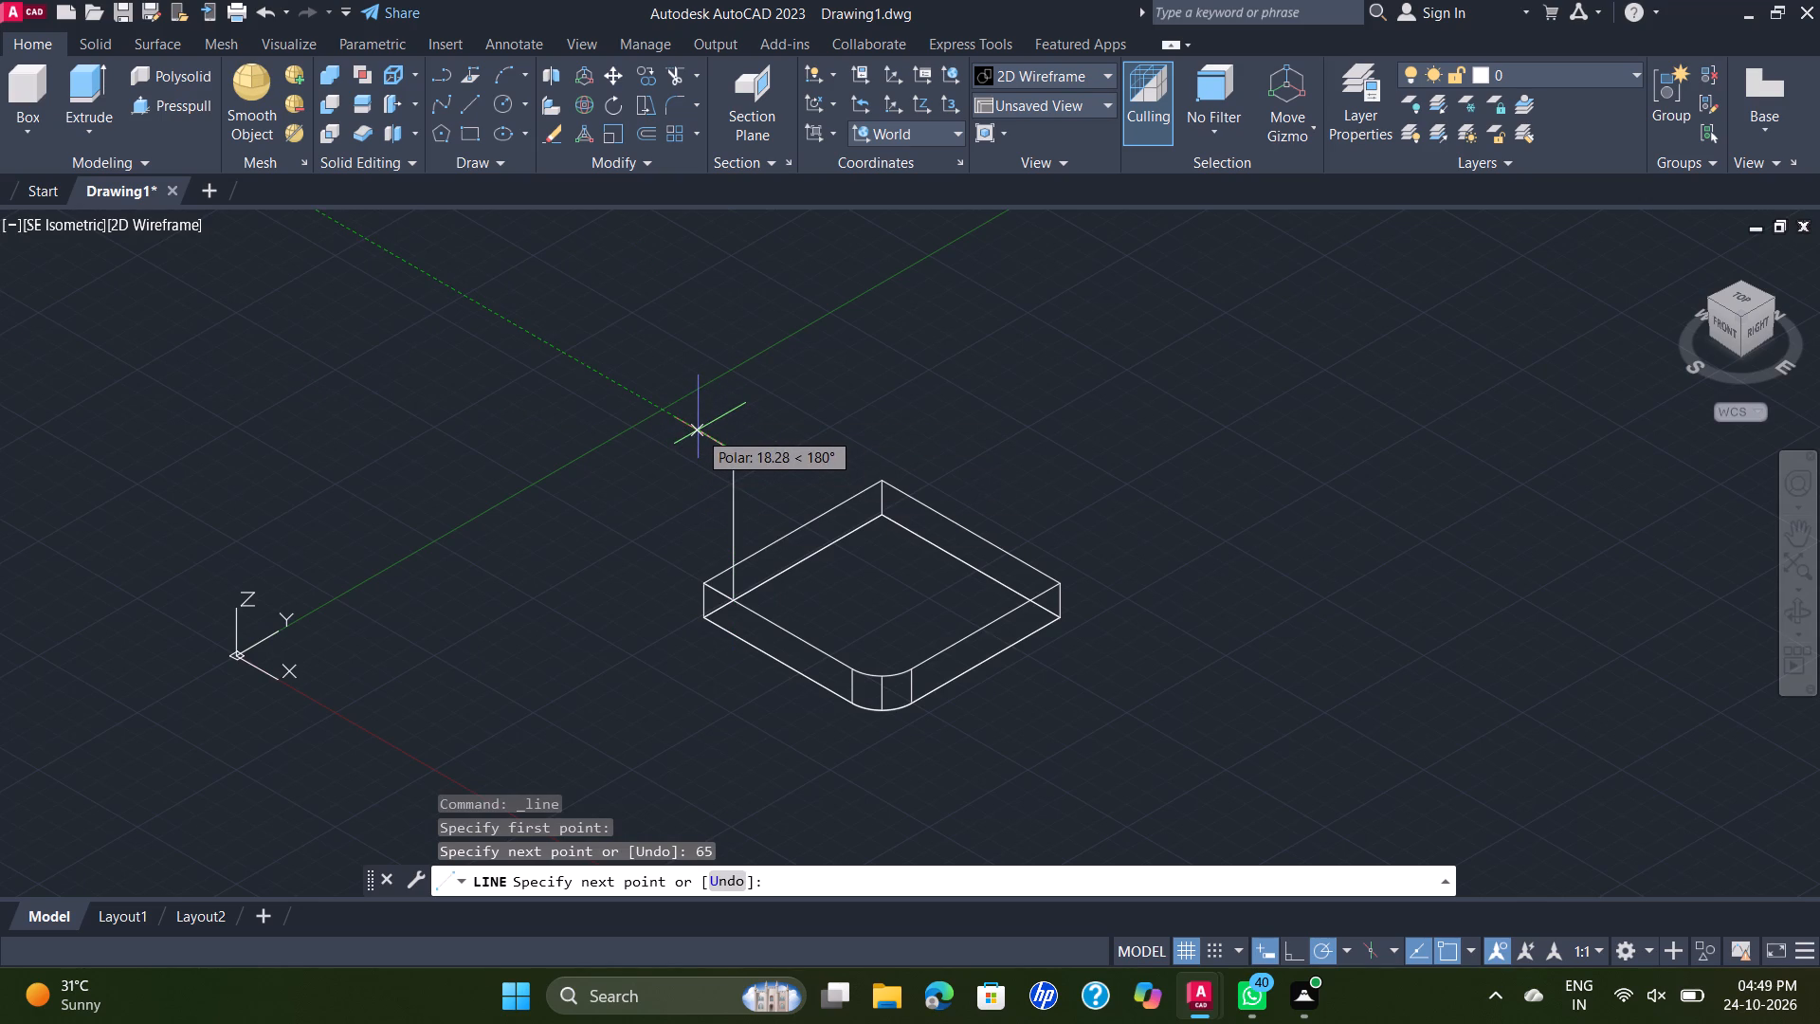
{"action": "type", "text": "15"}
{"action": "key", "text": "Return"}
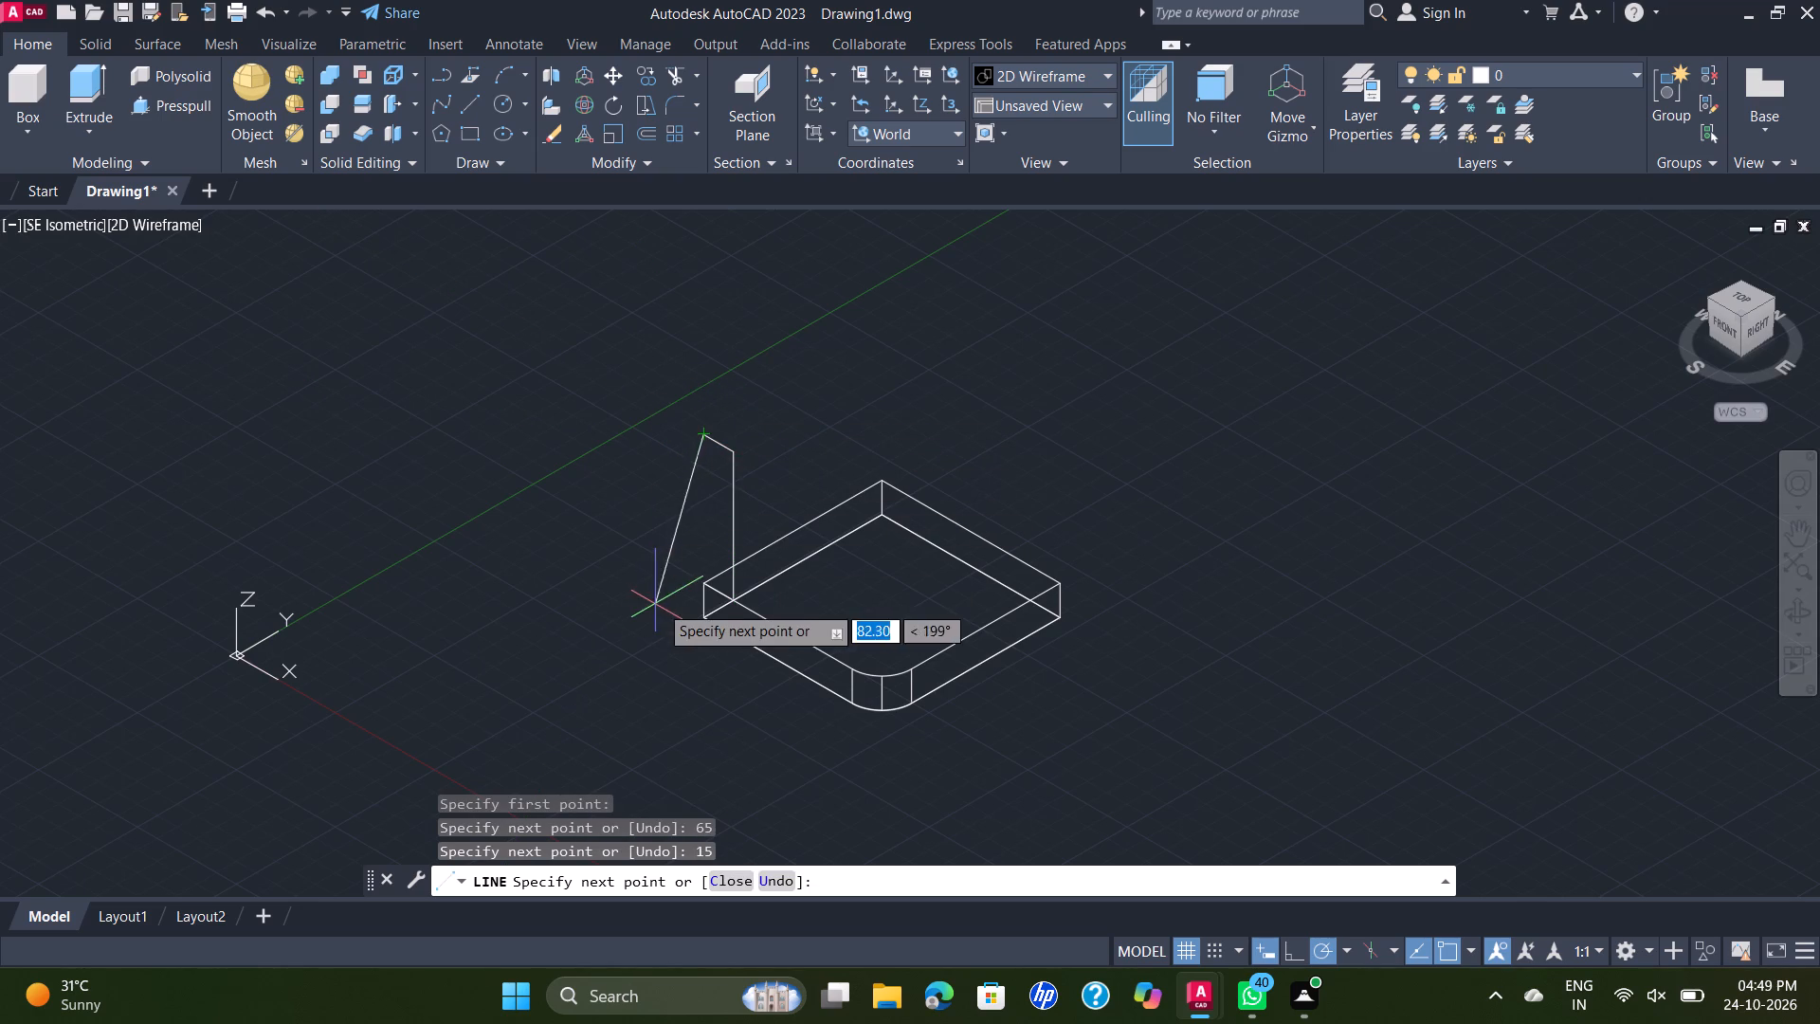
{"action": "left_click", "coordinate": [702, 585]}
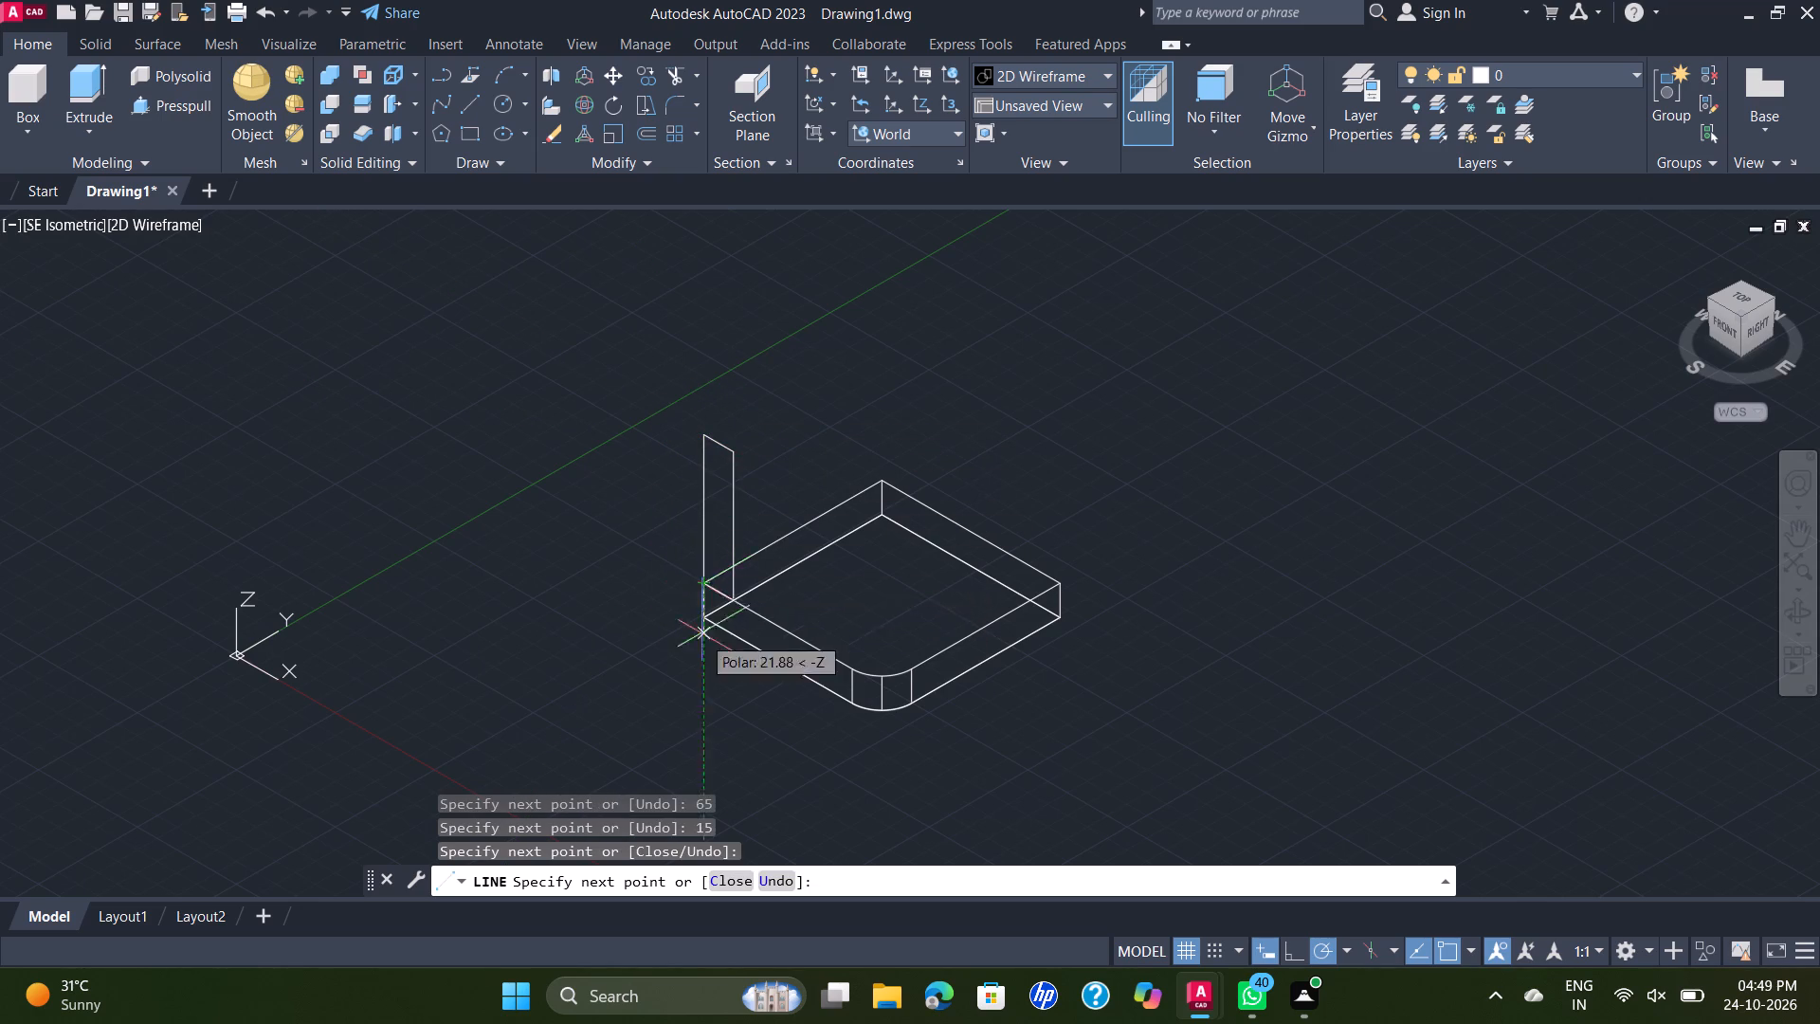
{"action": "key", "text": "Escape"}
Select the wall outline together with its 15 mm base segment and join the pieces into one polyline.
{"action": "left_click", "coordinate": [962, 331]}
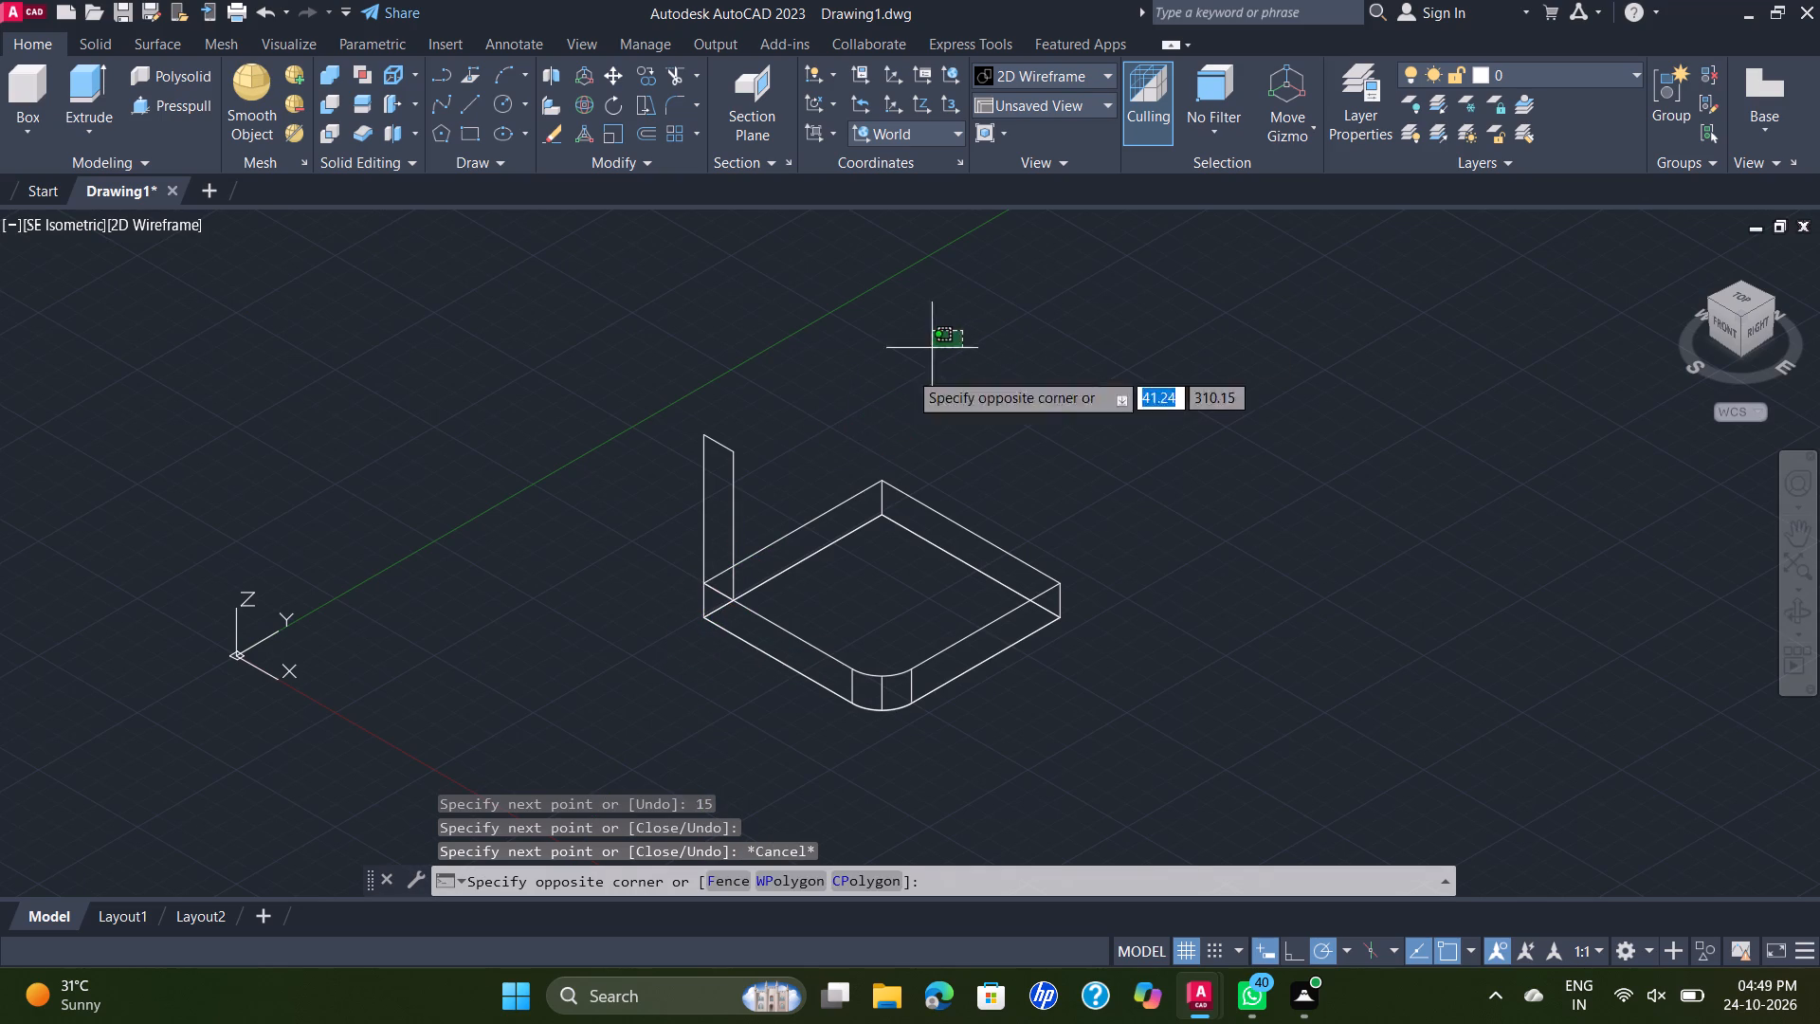
{"action": "left_click", "coordinate": [593, 696]}
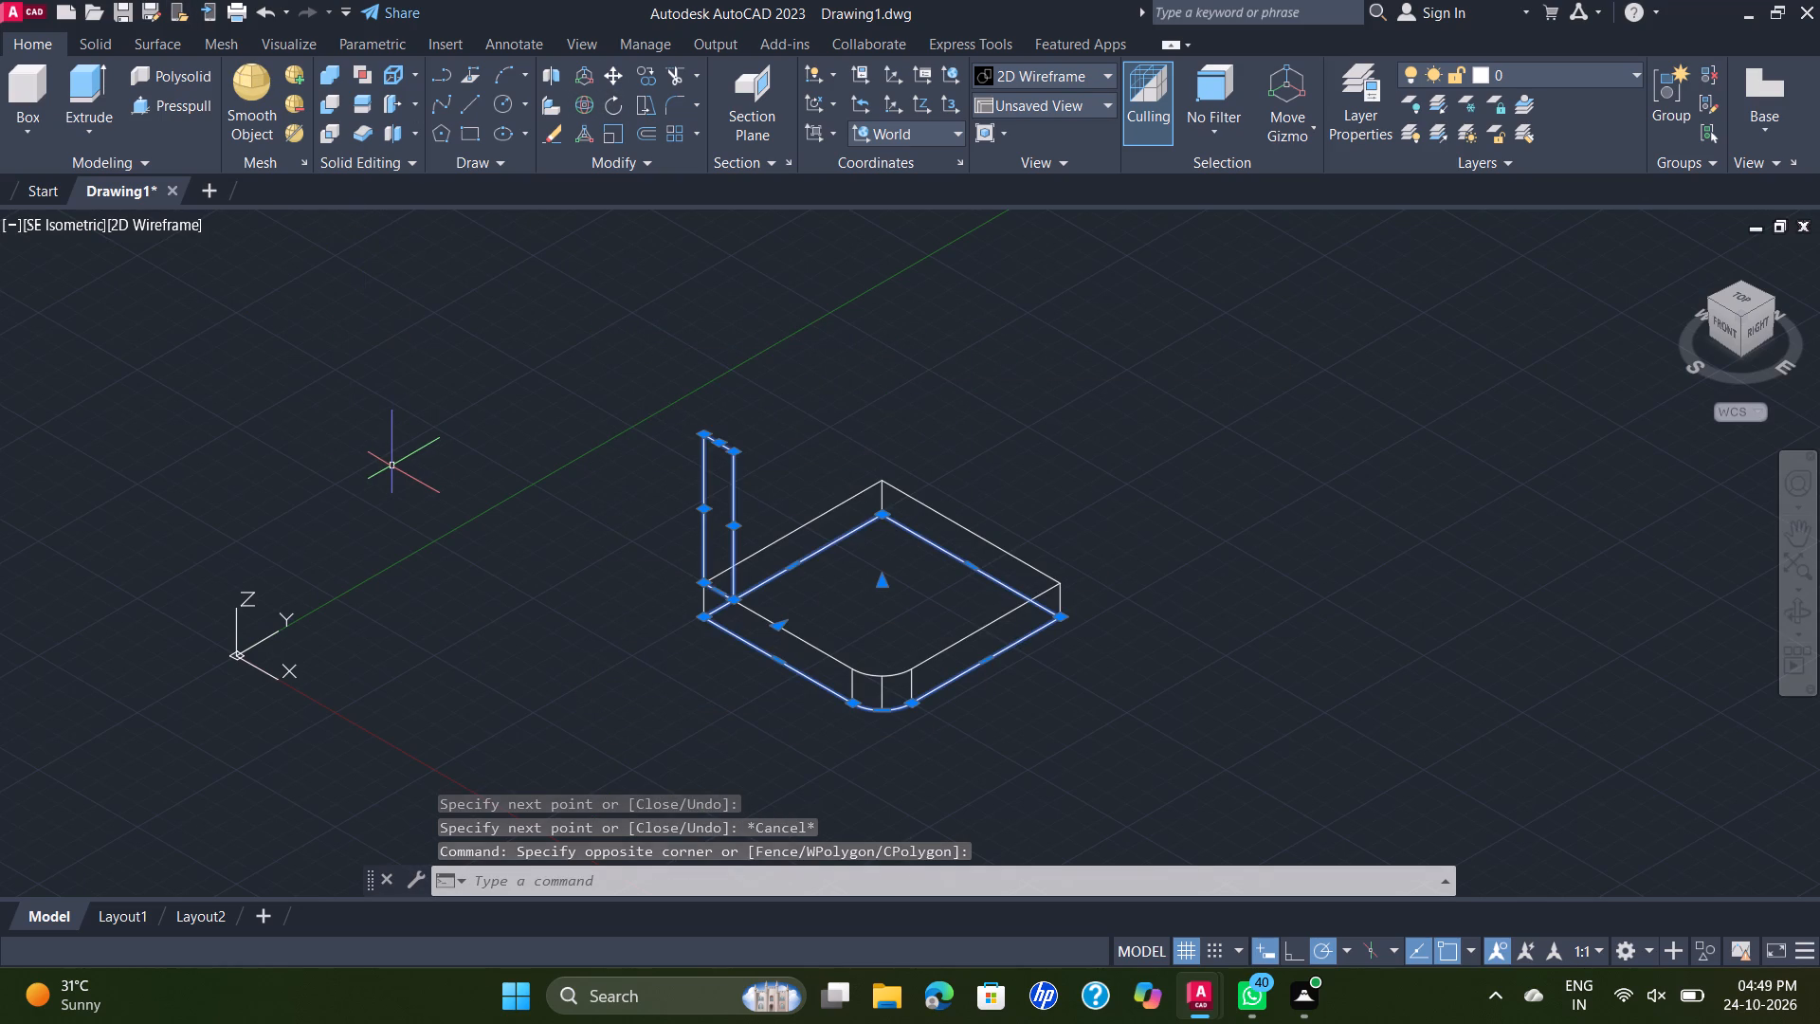
{"action": "key", "text": "j"}
{"action": "key", "text": "Return"}
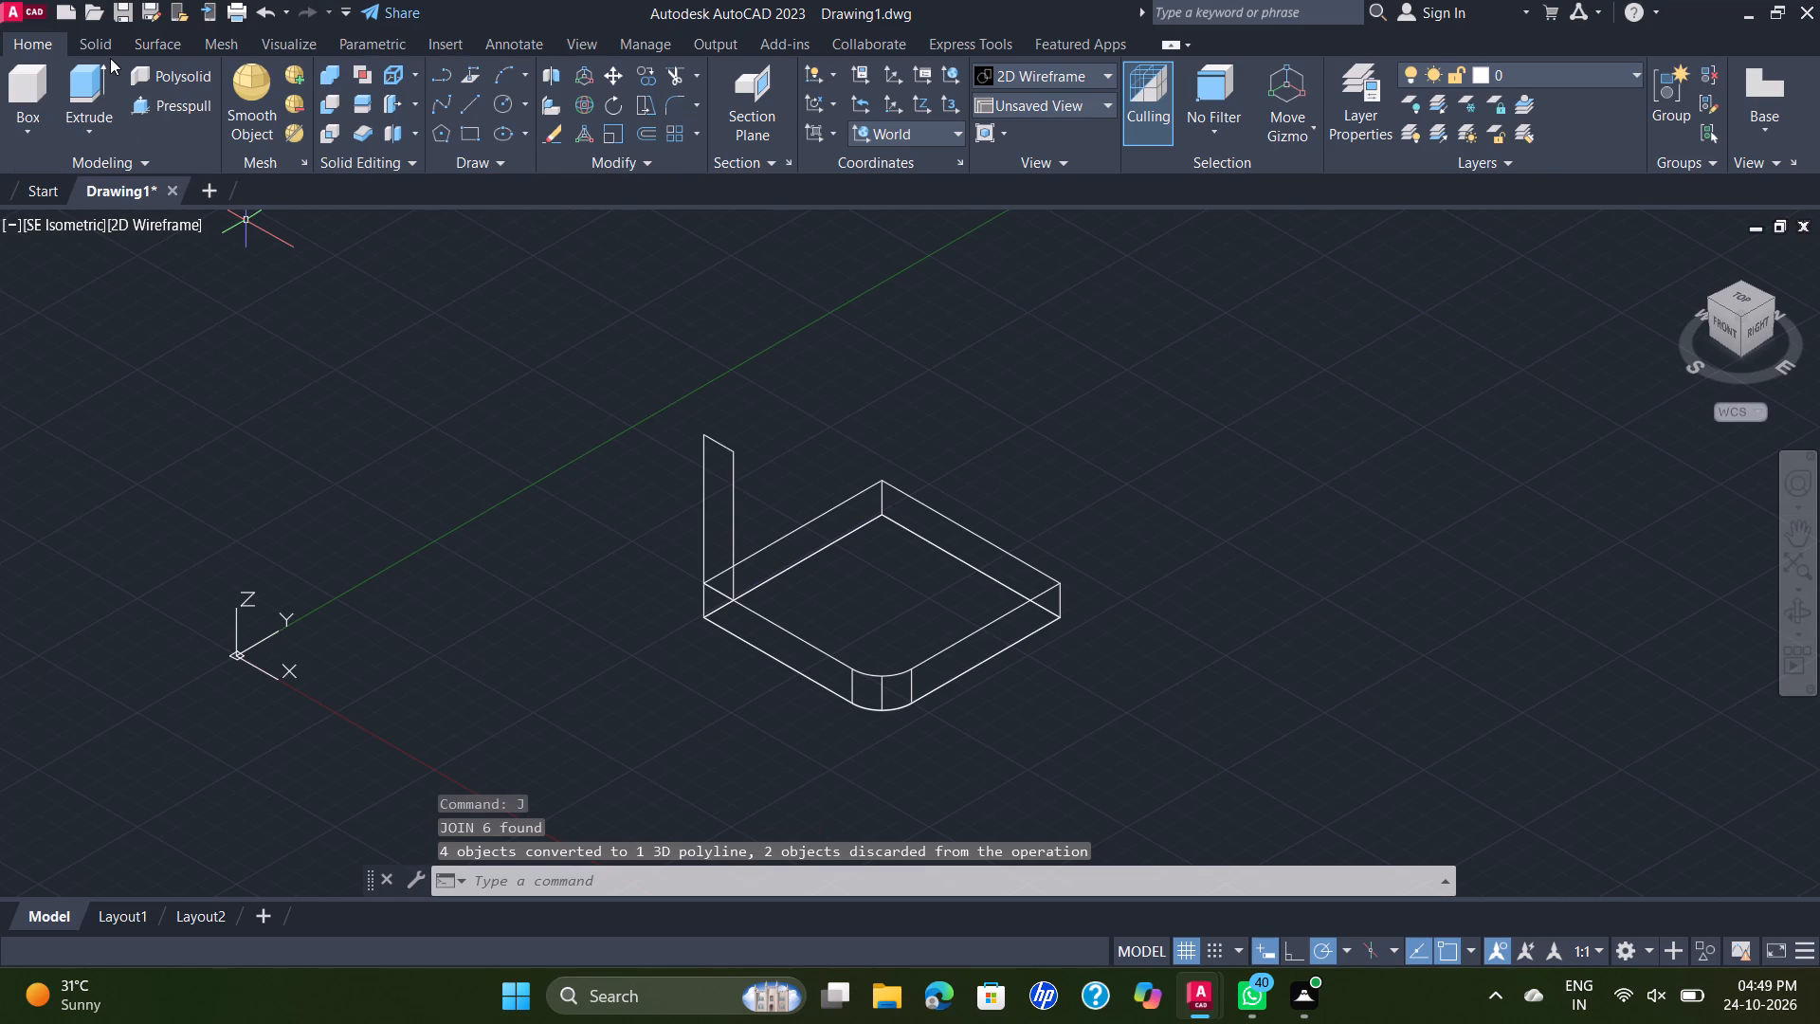
Presspull the upright 15 by 65 mm outline along the plate's full side to the back corner, forming a solid wall.
{"action": "left_click", "coordinate": [172, 101]}
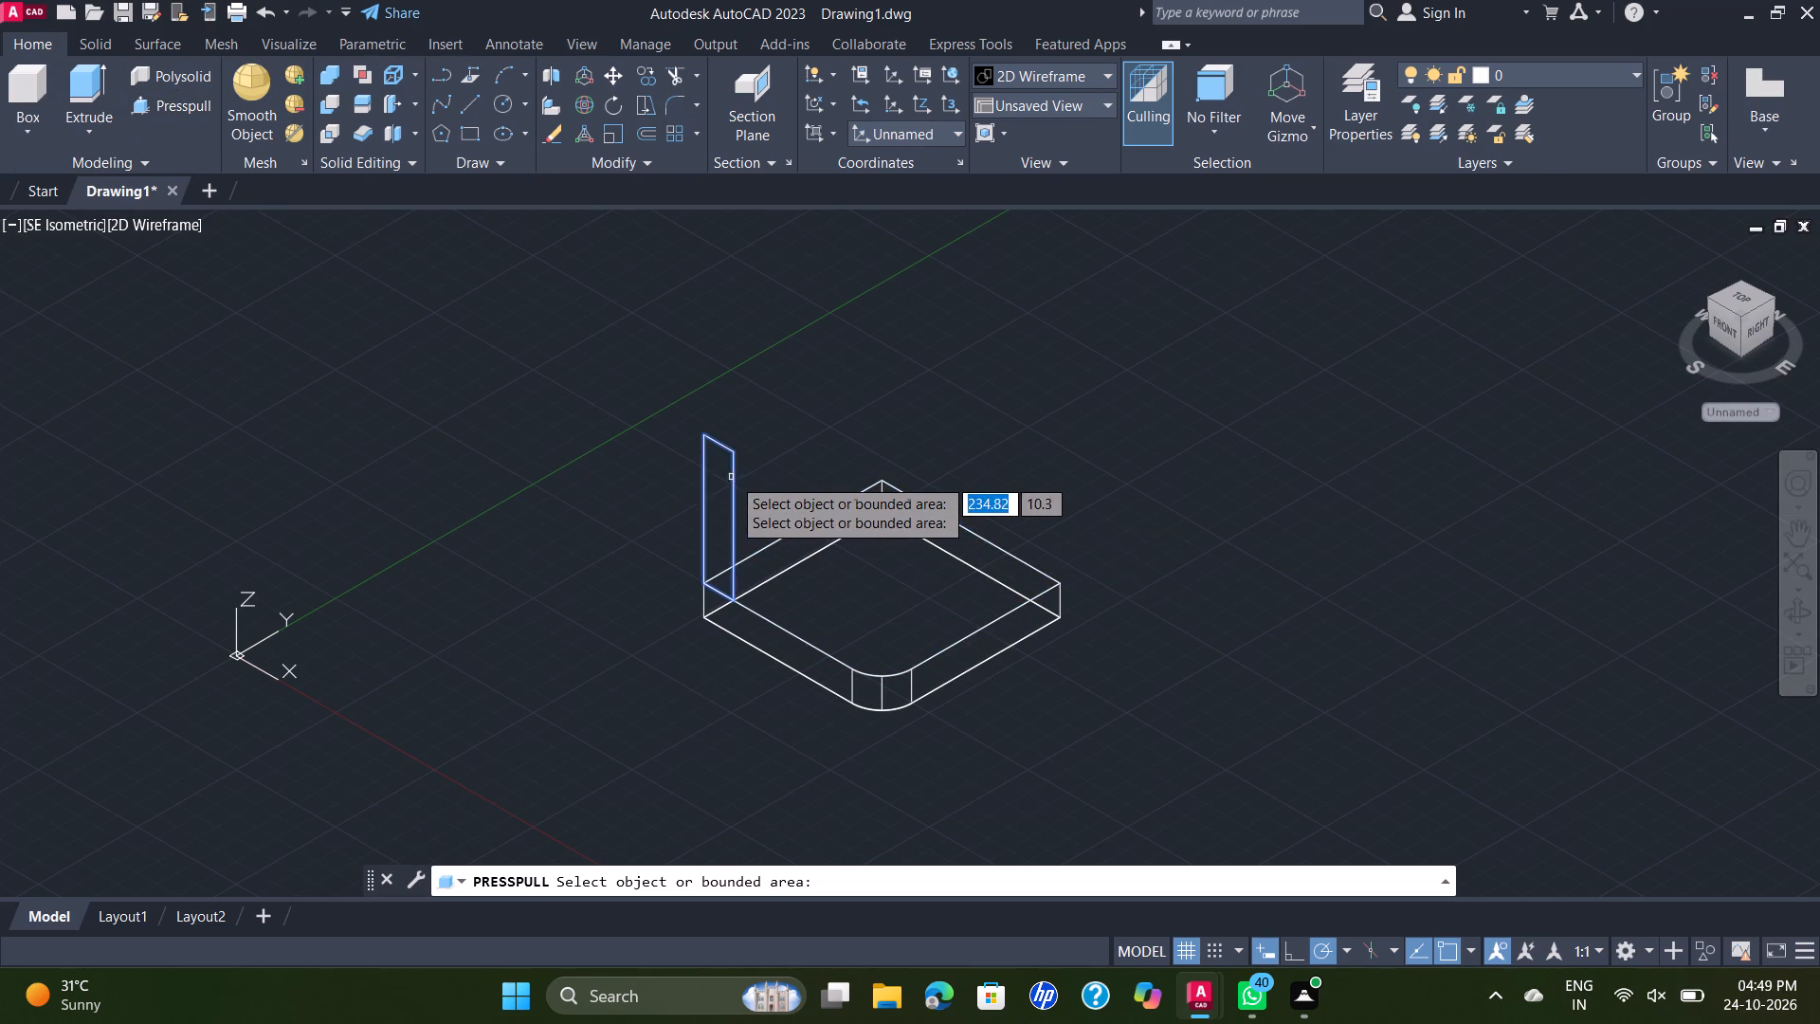
{"action": "left_click", "coordinate": [729, 477]}
{"action": "left_click", "coordinate": [736, 474]}
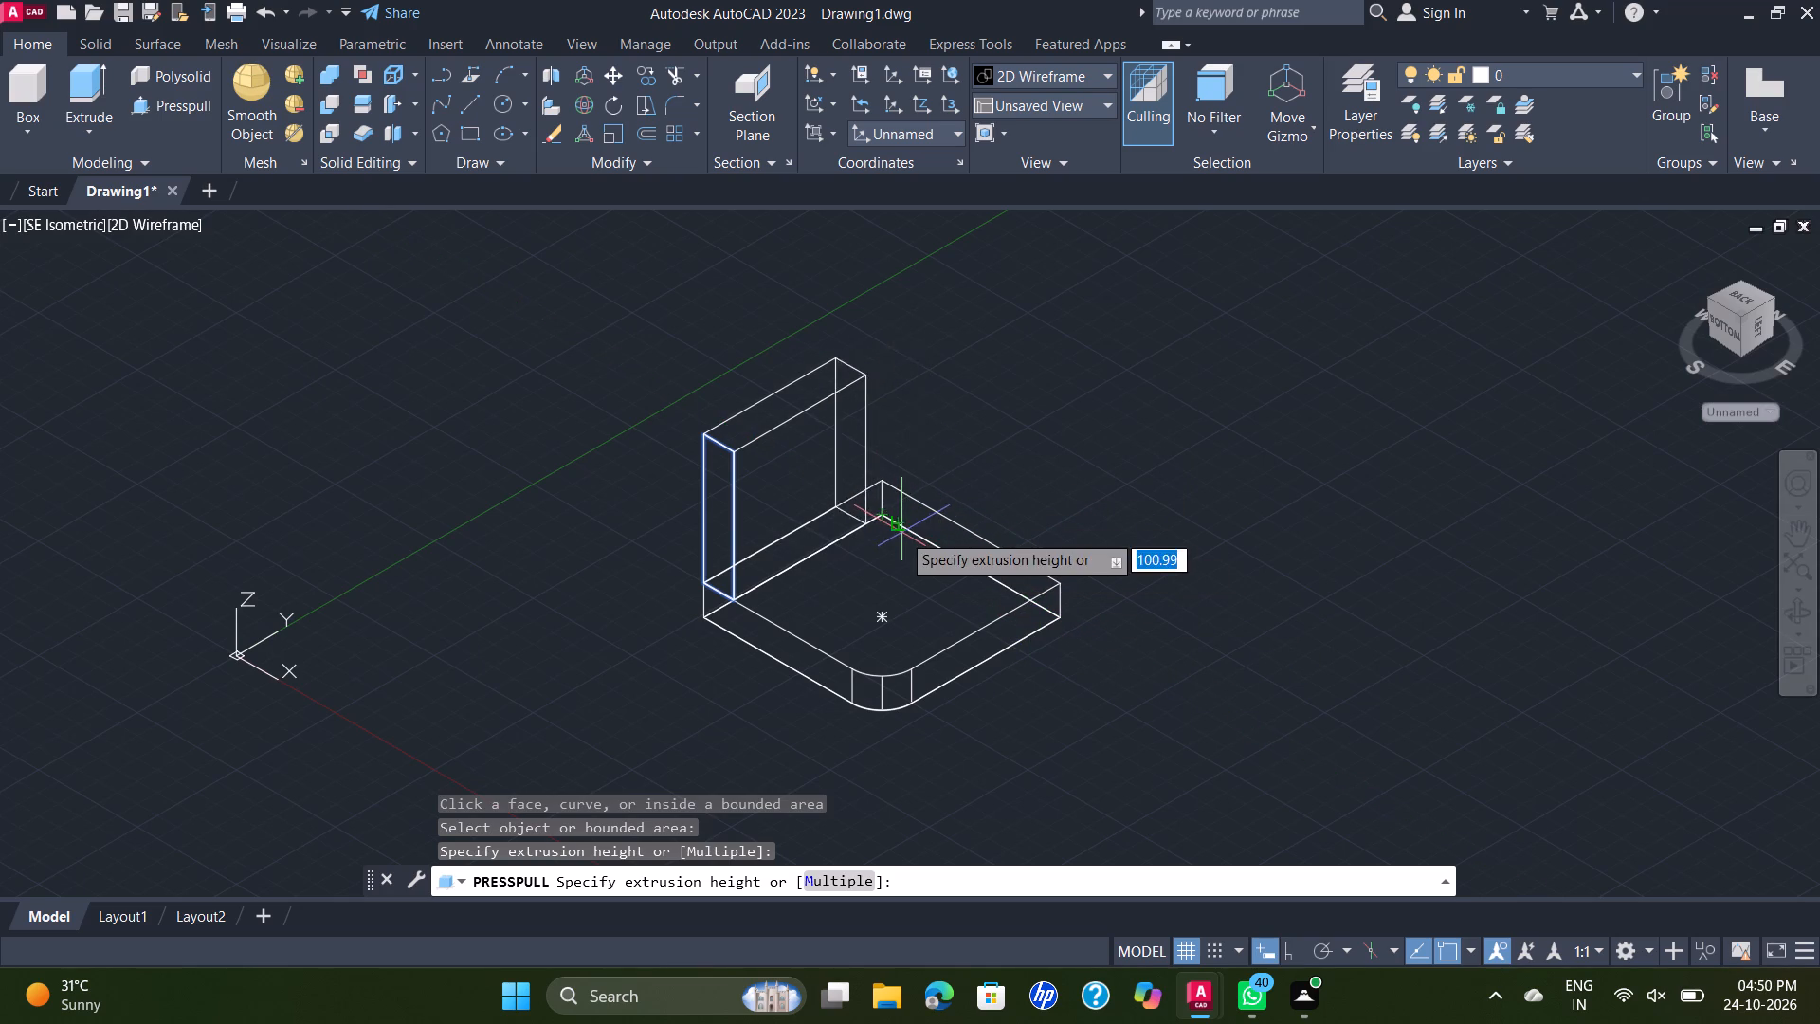
{"action": "left_click", "coordinate": [880, 515]}
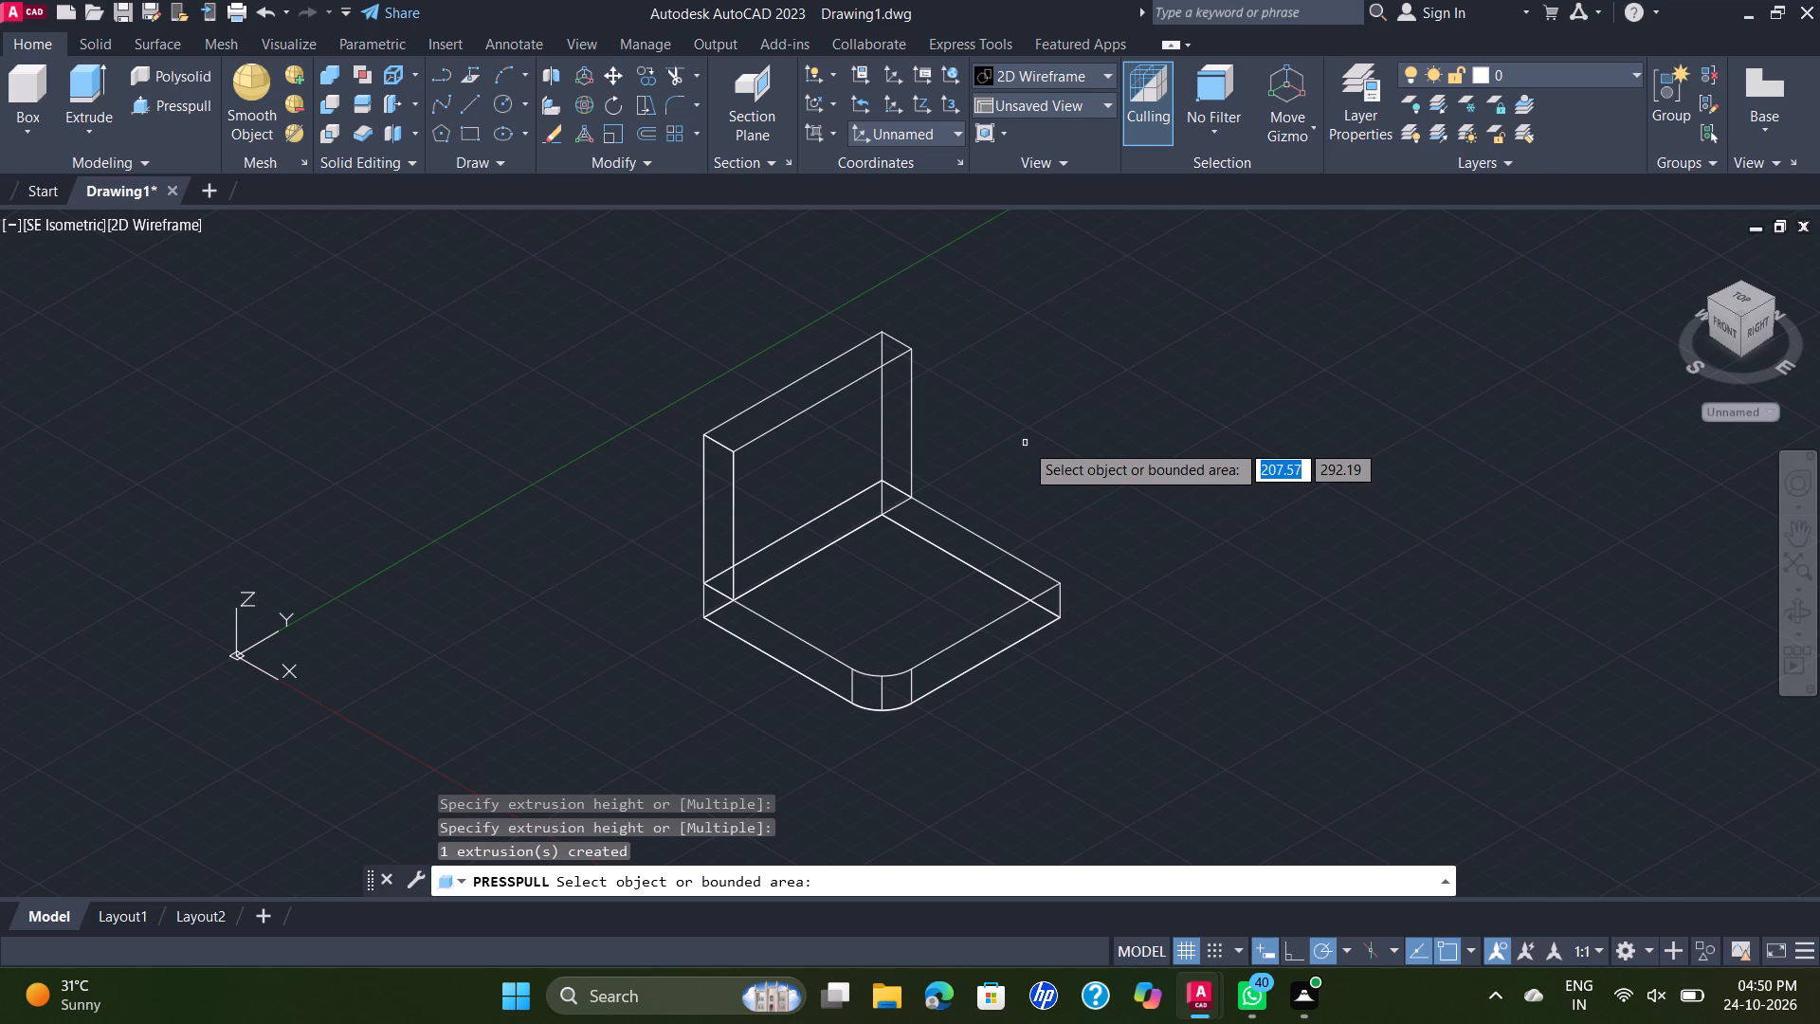
{"action": "key", "text": "ctrl+alt+shift+super+space"}
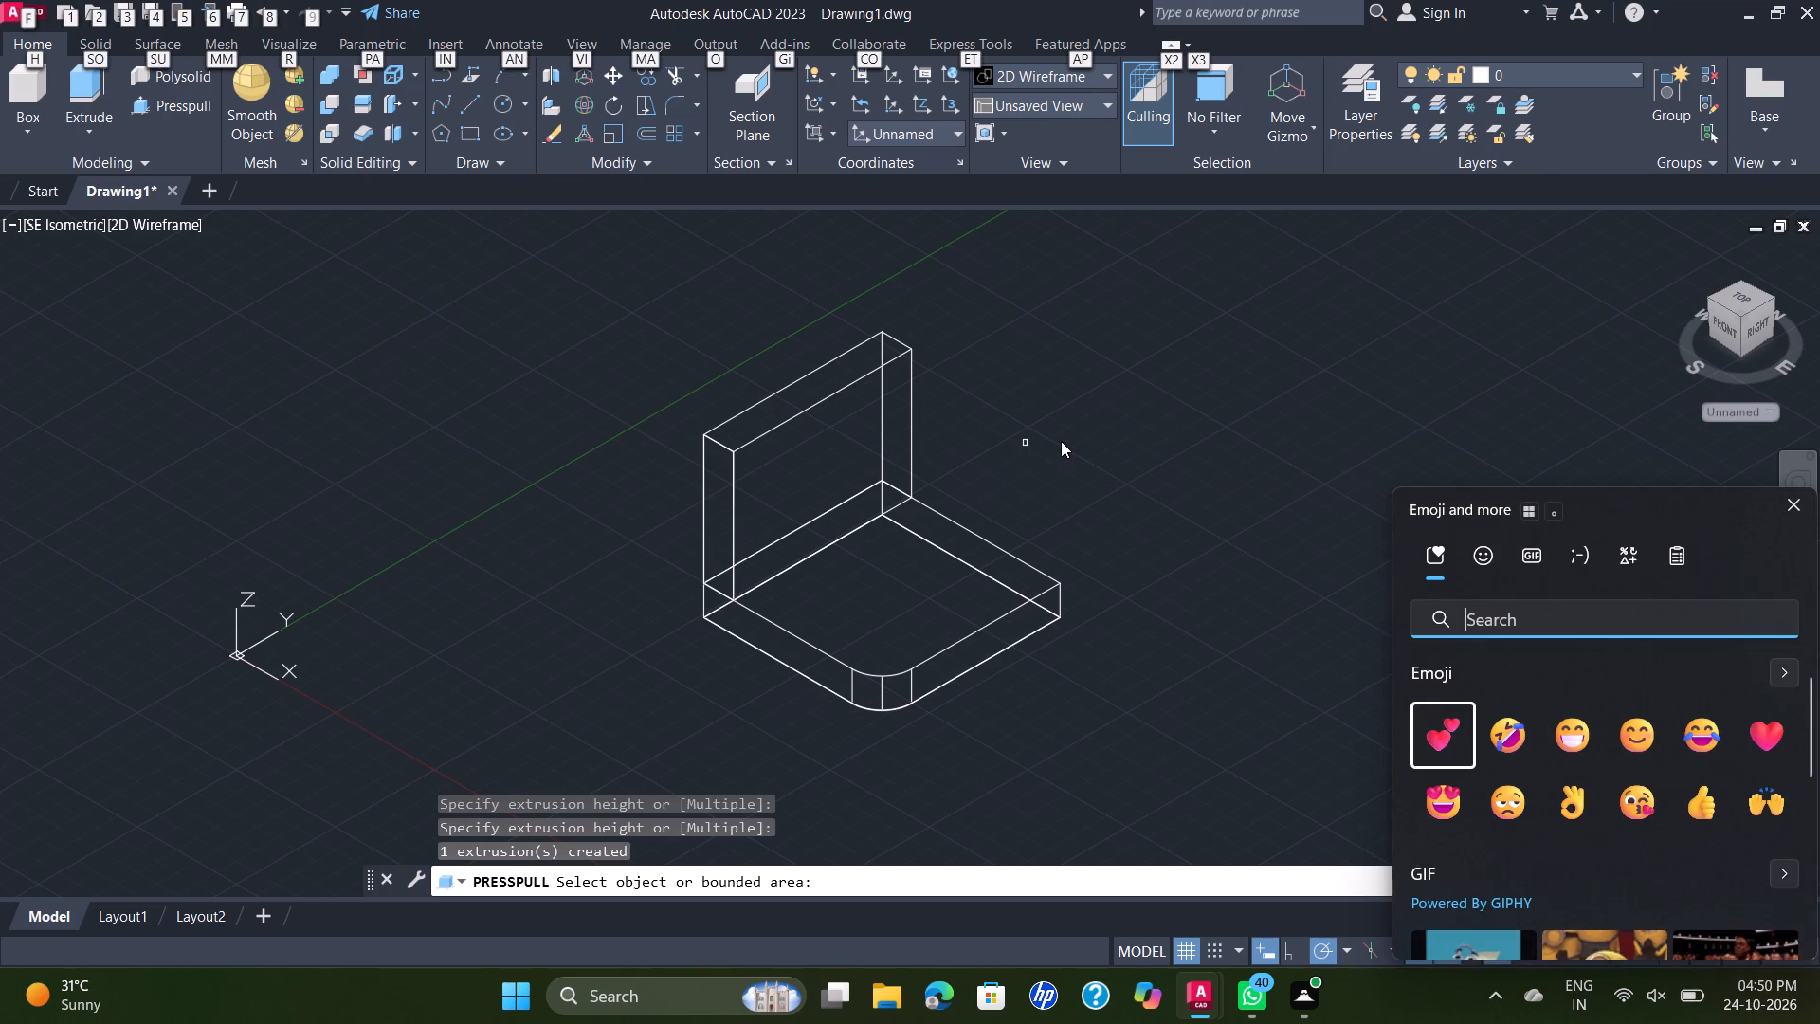
{"action": "left_click", "coordinate": [1796, 513]}
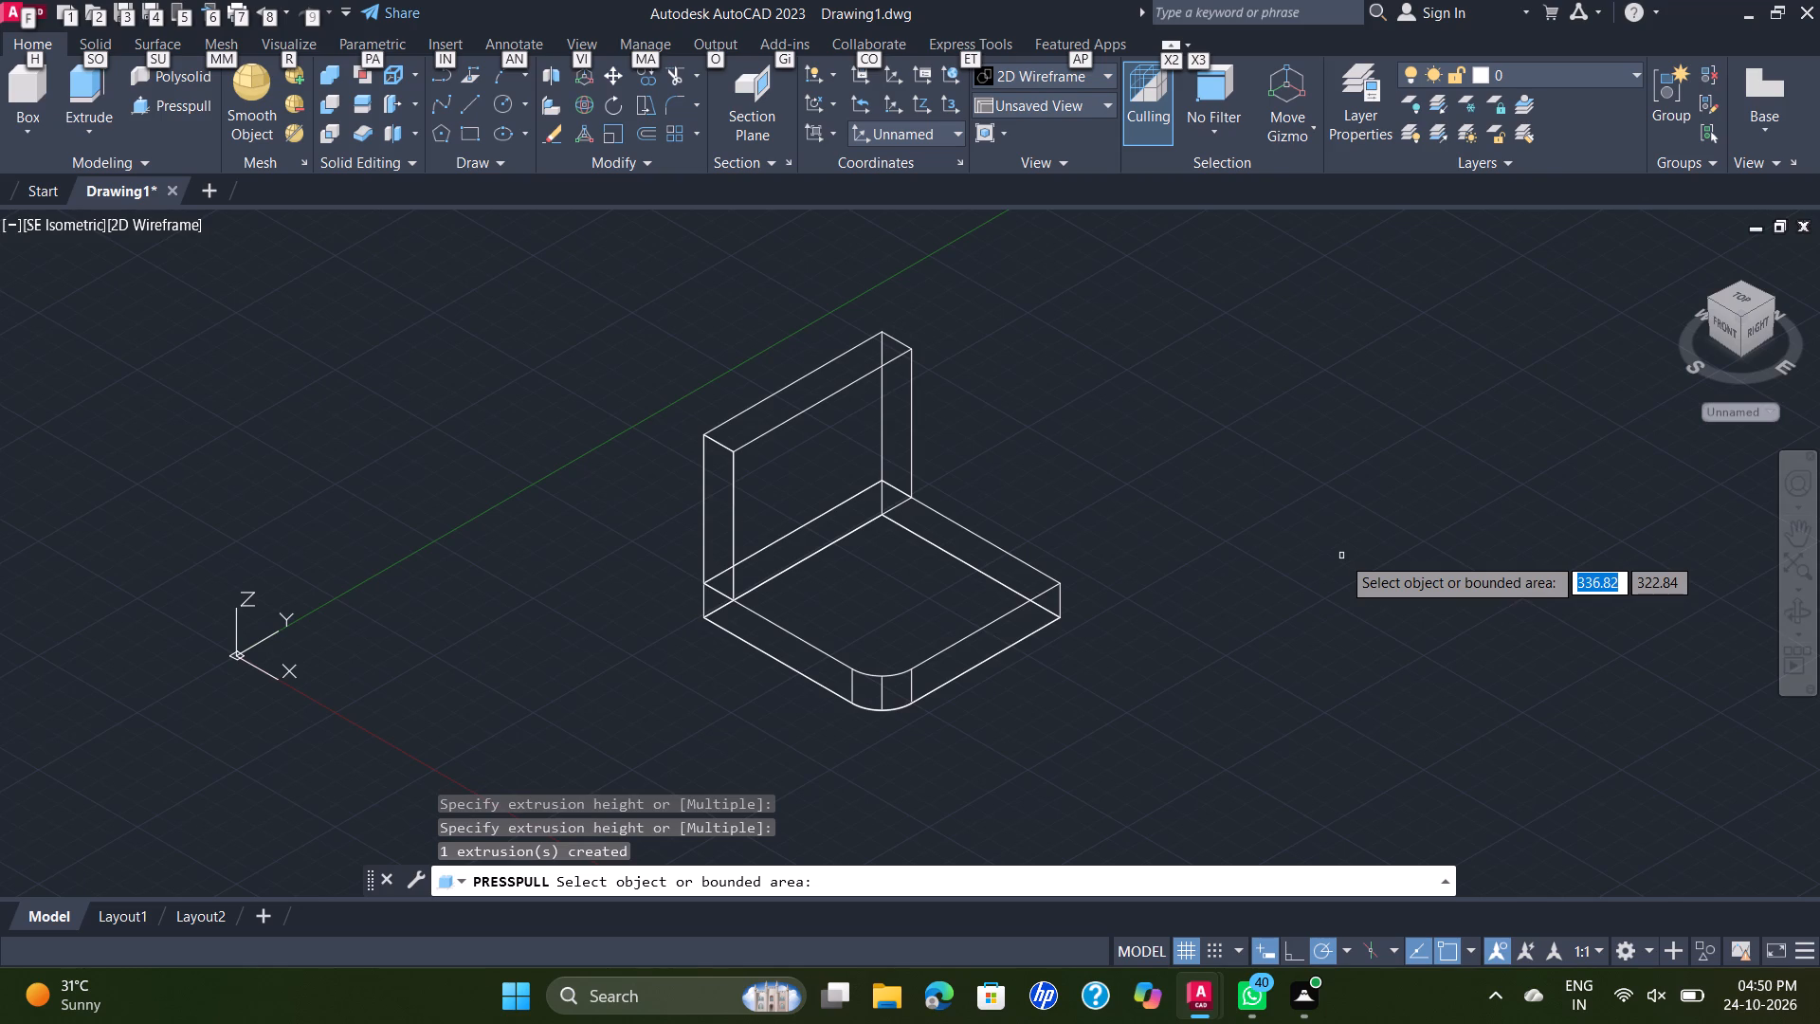
{"action": "key", "text": "Escape"}
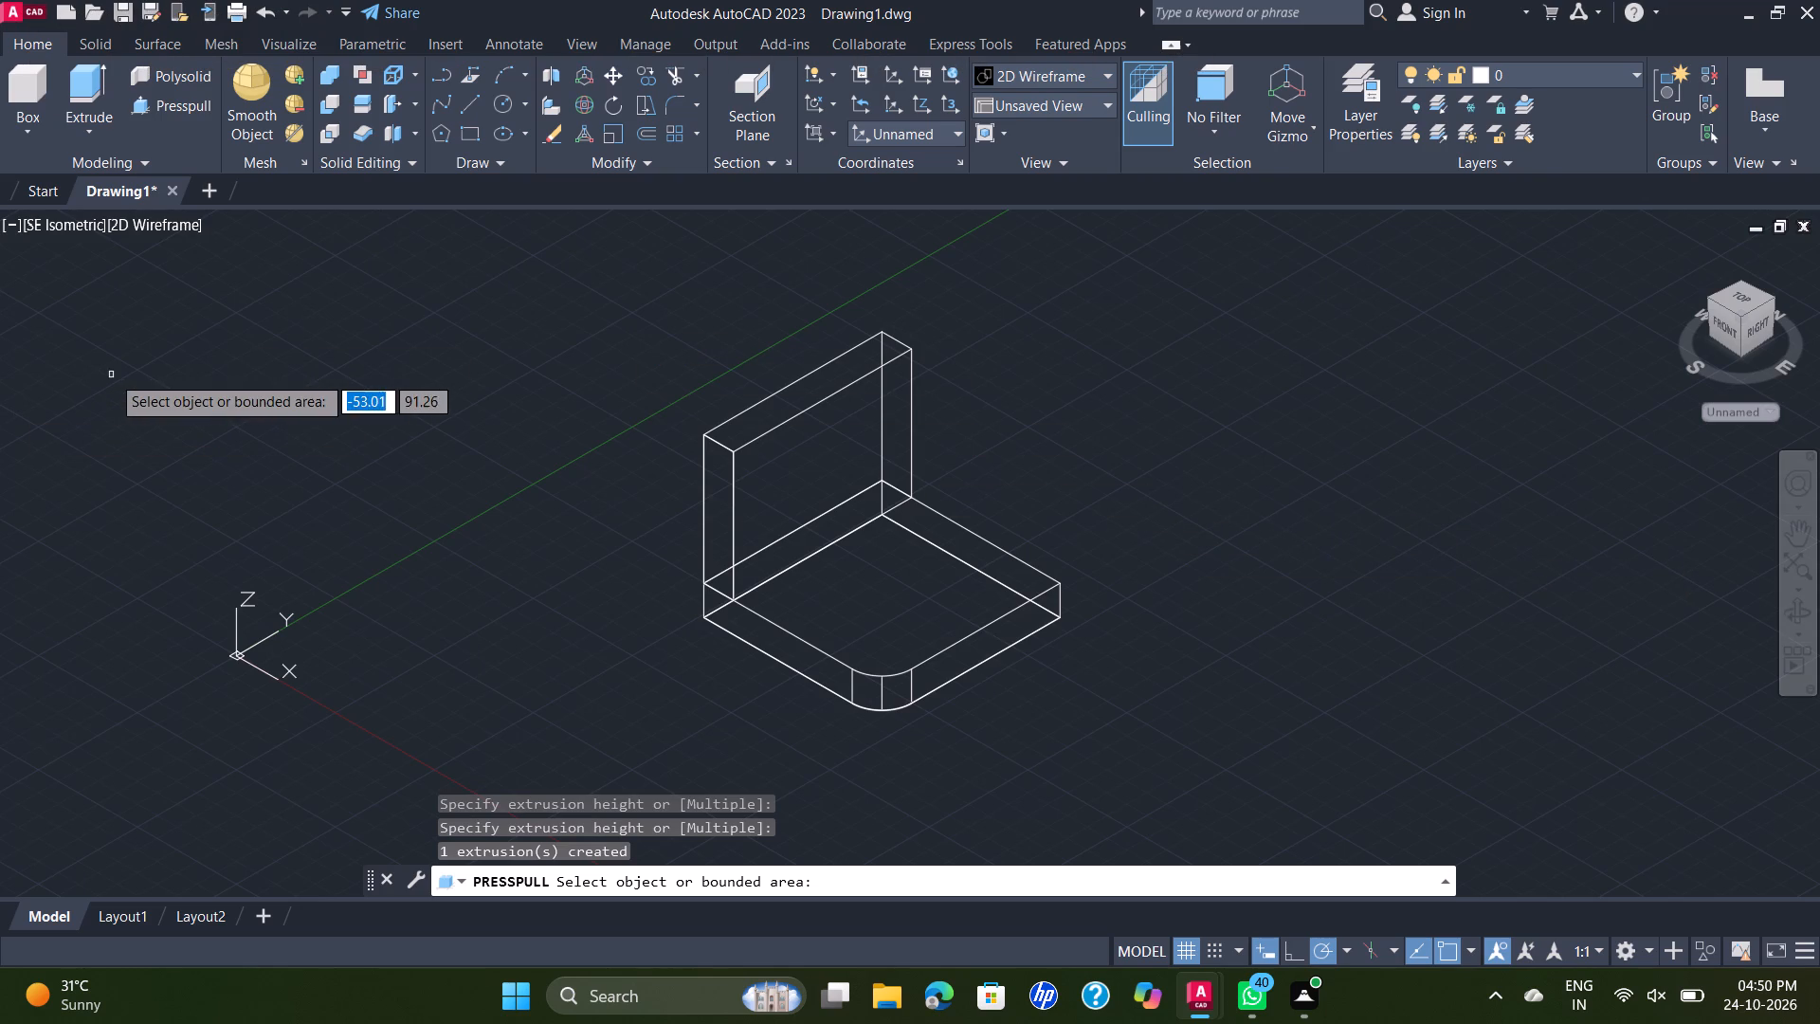
{"action": "key", "text": "Escape"}
Set the viewport's visual style to Shades of Gray.
{"action": "left_click", "coordinate": [157, 233]}
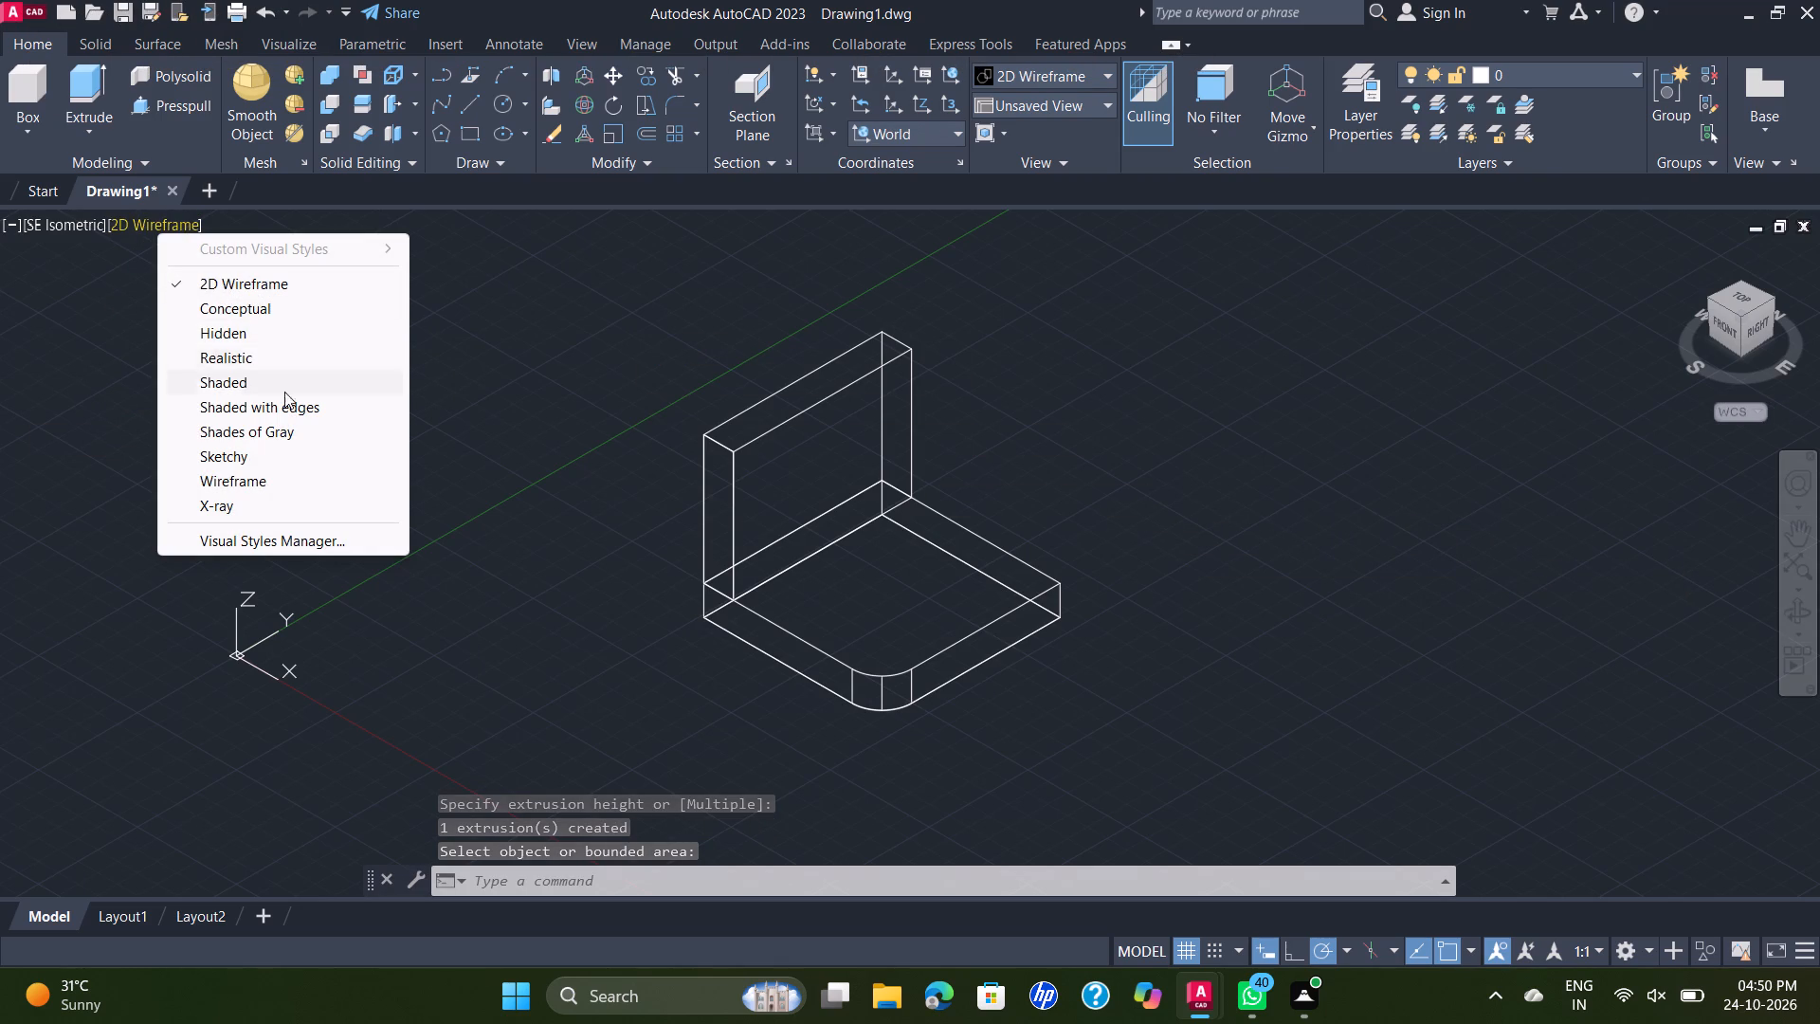
{"action": "left_click", "coordinate": [324, 437]}
Start a circle on the wall's inner face, centred at the midpoint of its top edge.
{"action": "scroll", "coordinate": [891, 549], "scroll_direction": "down", "scroll_amount": 1}
{"action": "middle_click_drag", "start_coordinate": [887, 550], "coordinate": [869, 557]}
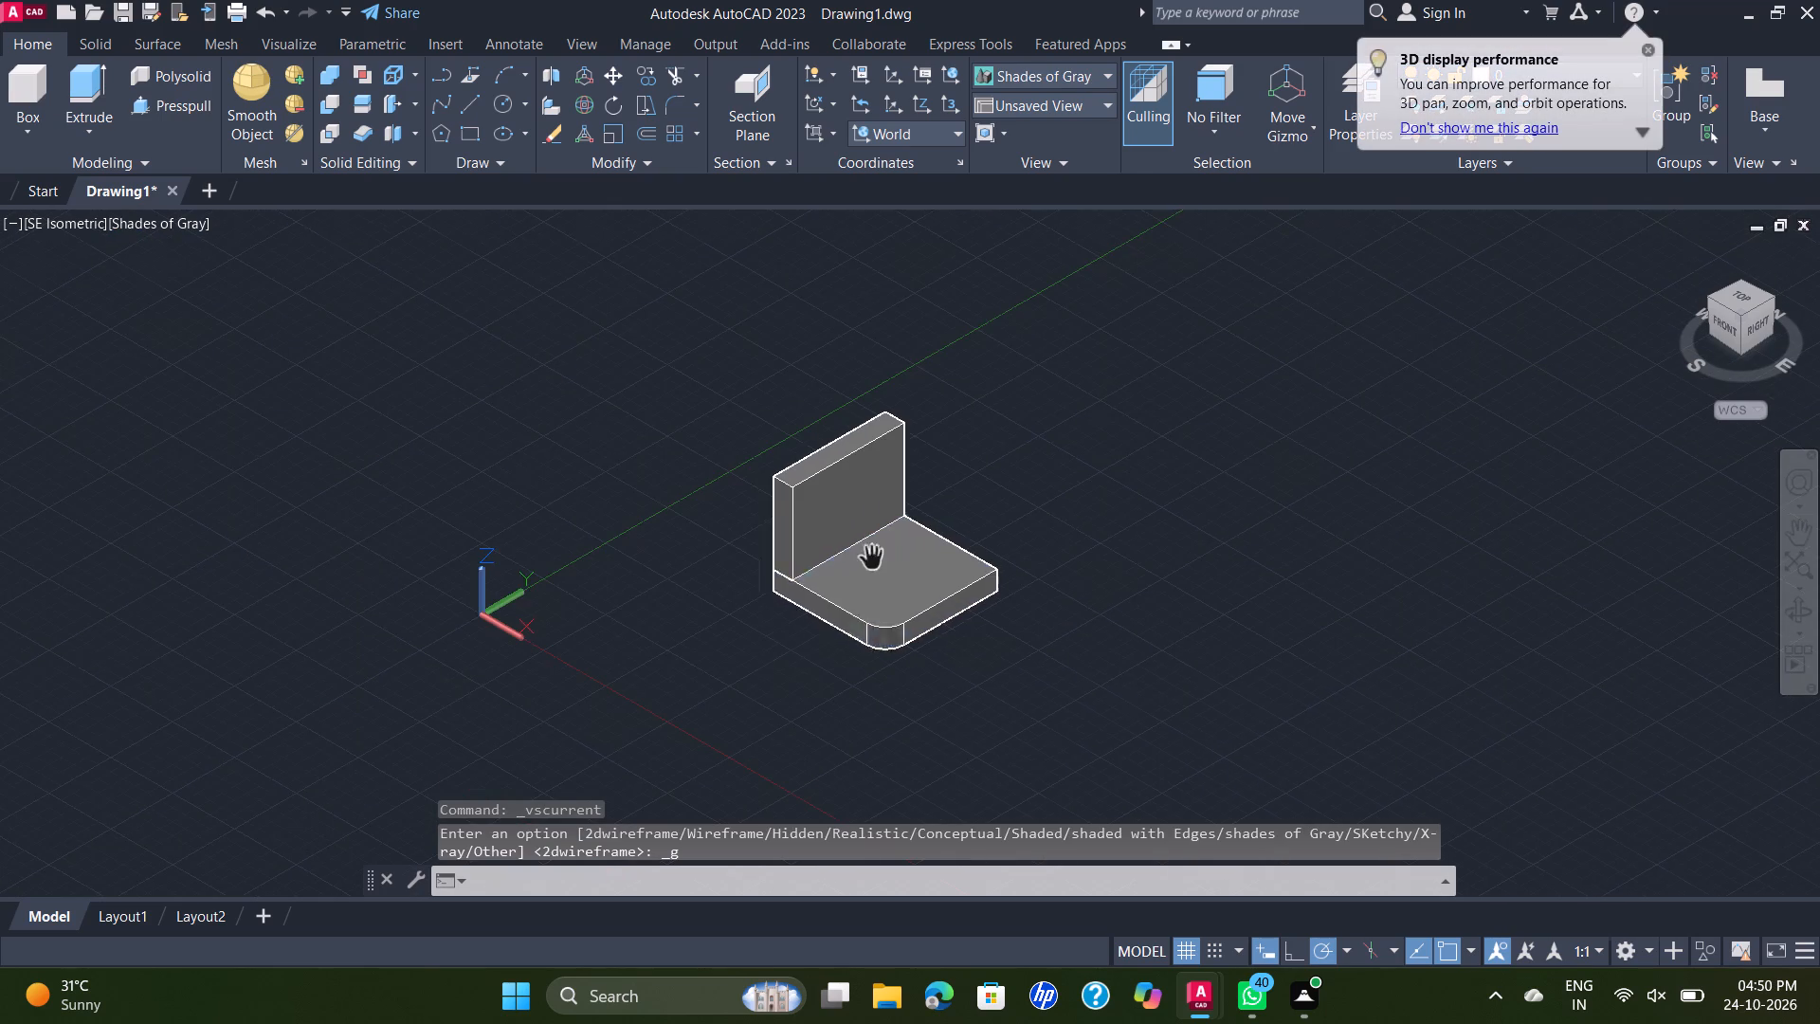
{"action": "middle_click_drag", "start_coordinate": [869, 557], "coordinate": [745, 540]}
{"action": "scroll", "coordinate": [739, 486], "scroll_direction": "up", "scroll_amount": 2}
{"action": "scroll", "coordinate": [662, 398], "scroll_direction": "up", "scroll_amount": 2}
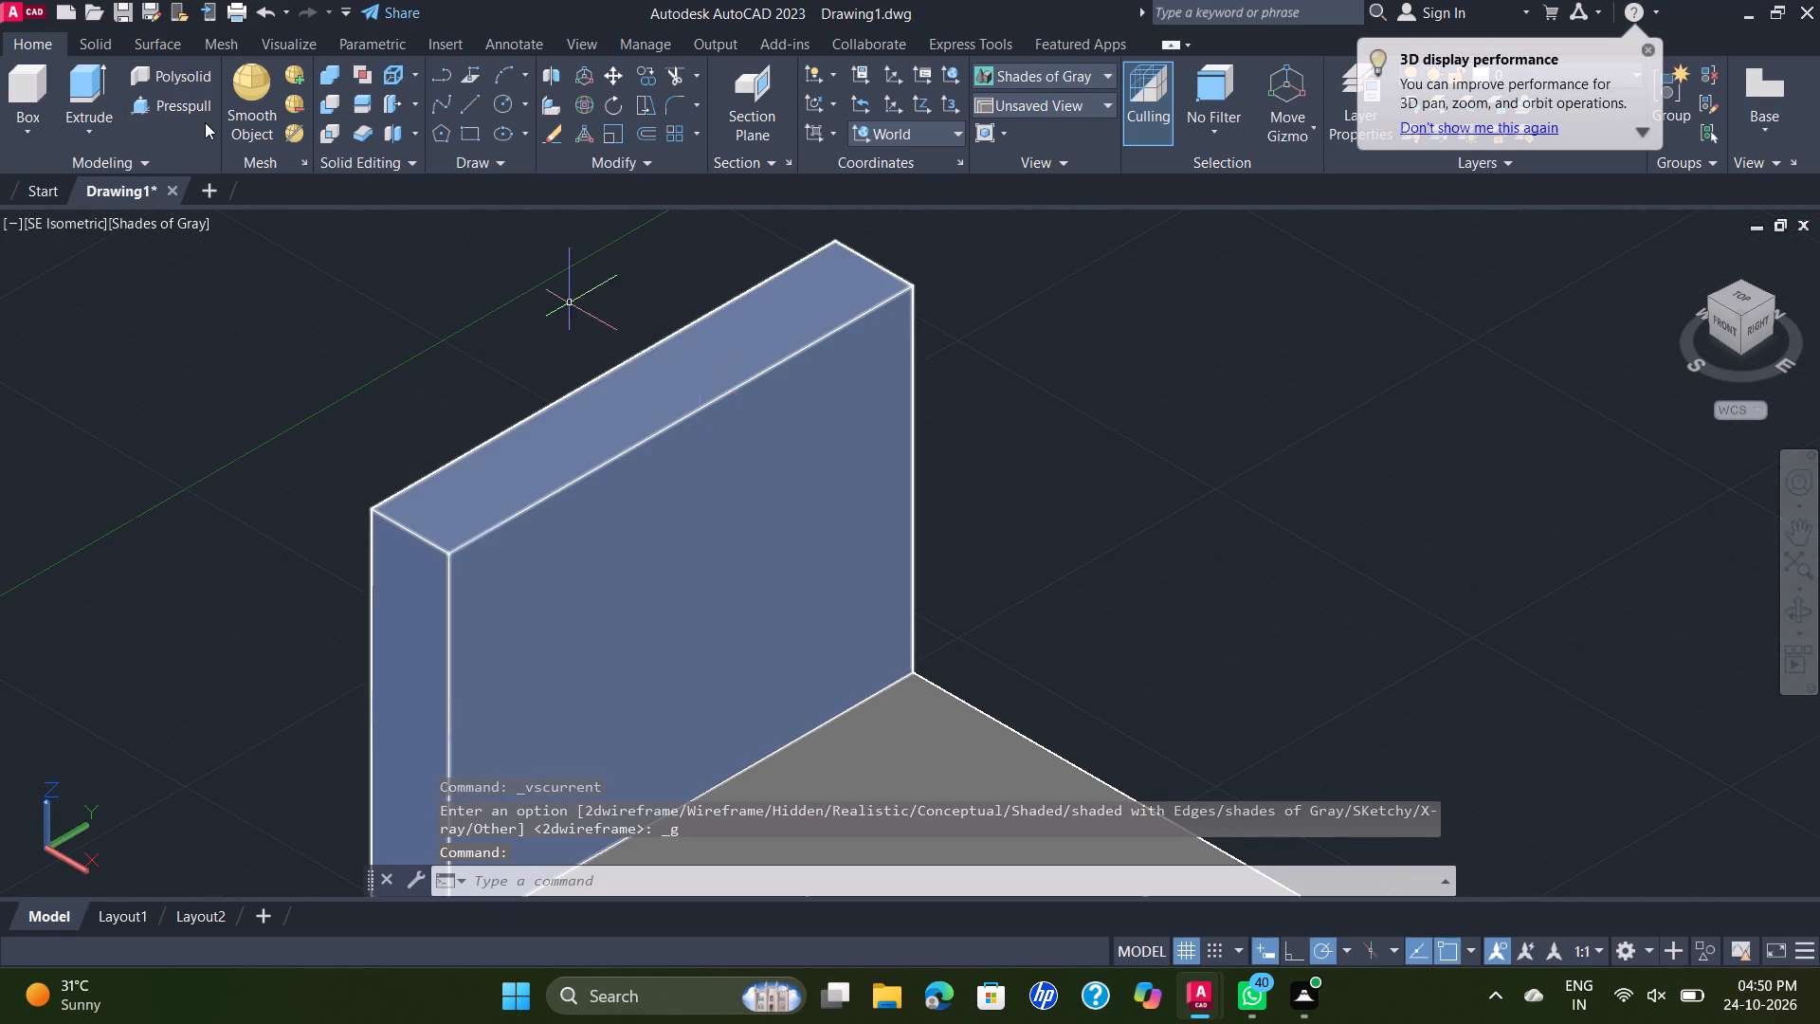
{"action": "left_click", "coordinate": [496, 99]}
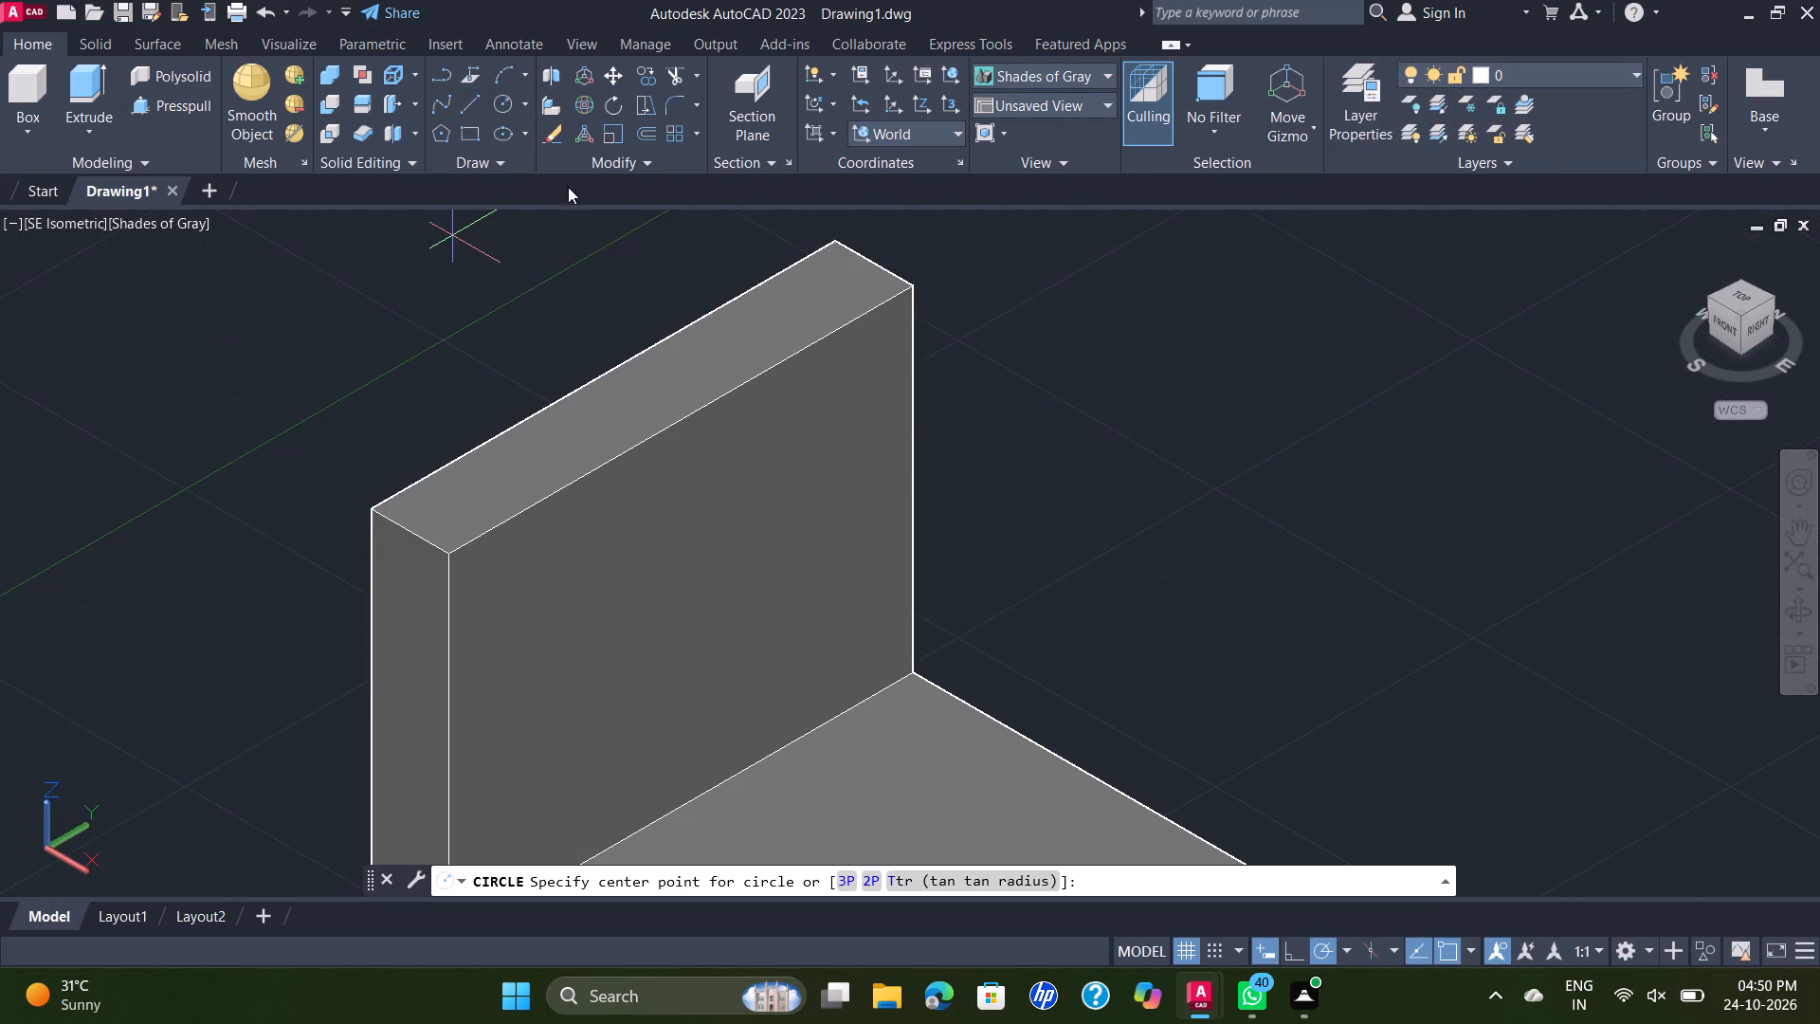
{"action": "left_click", "coordinate": [684, 415]}
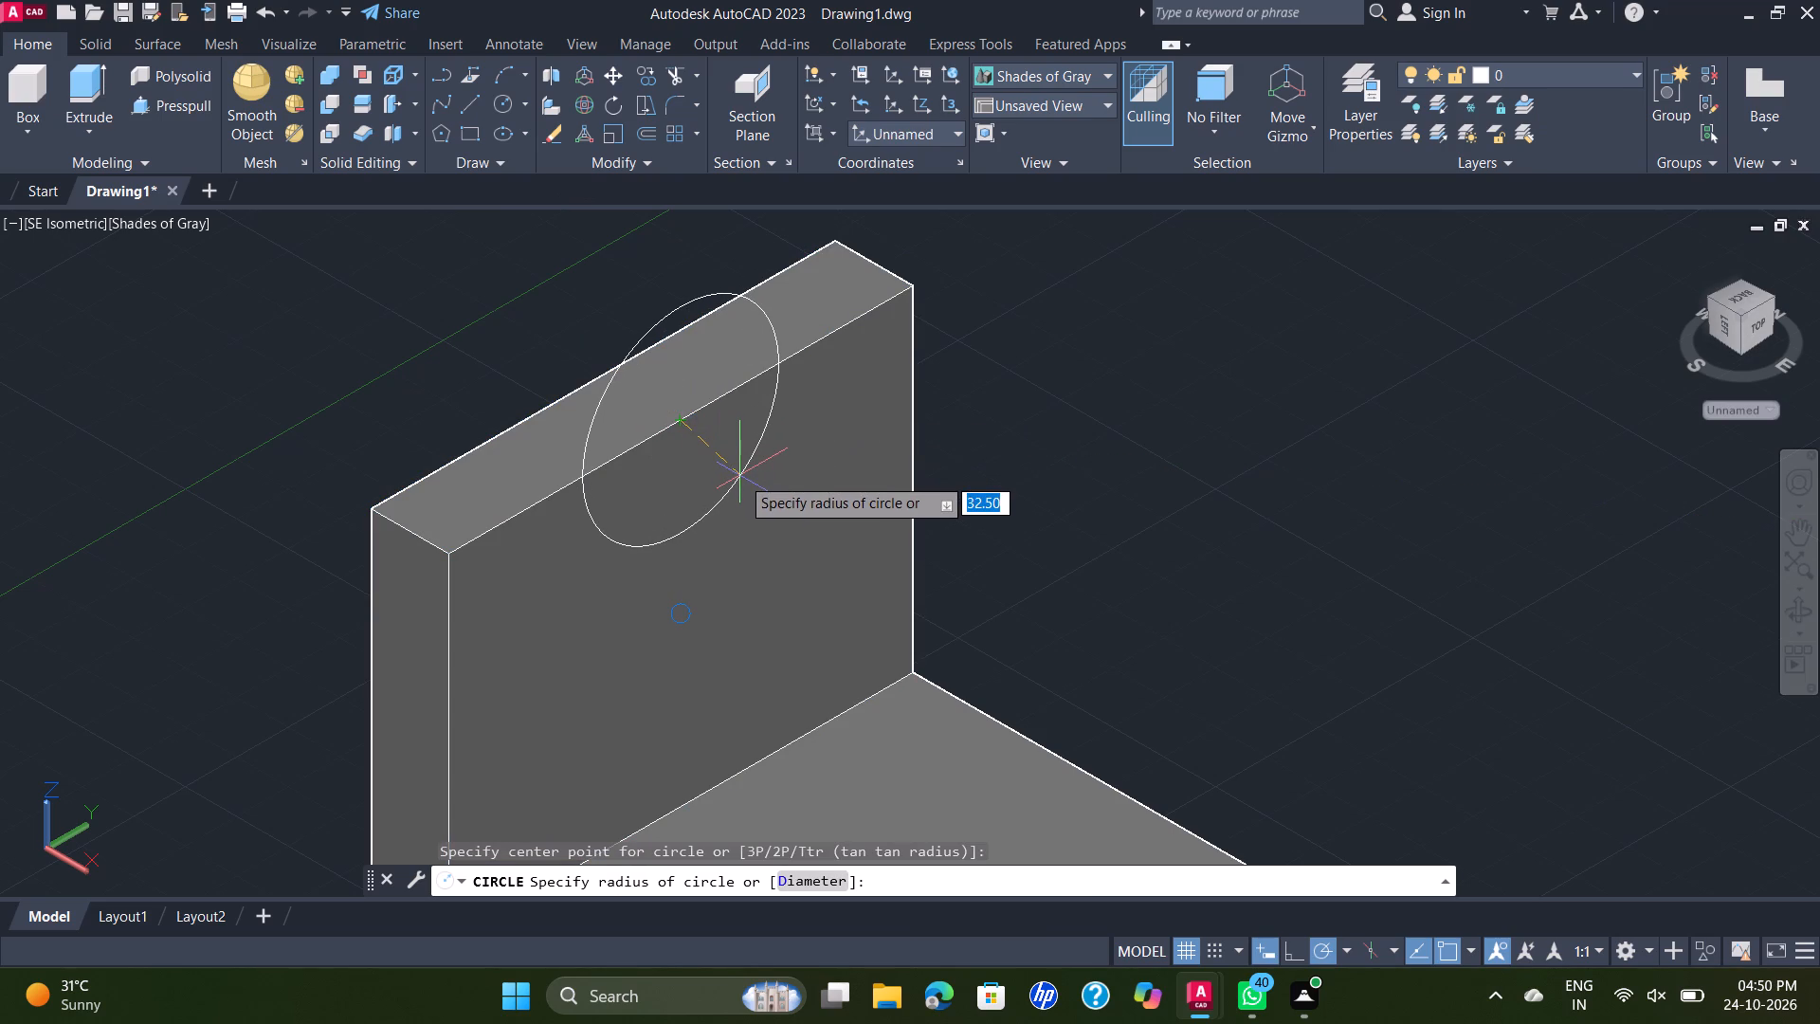
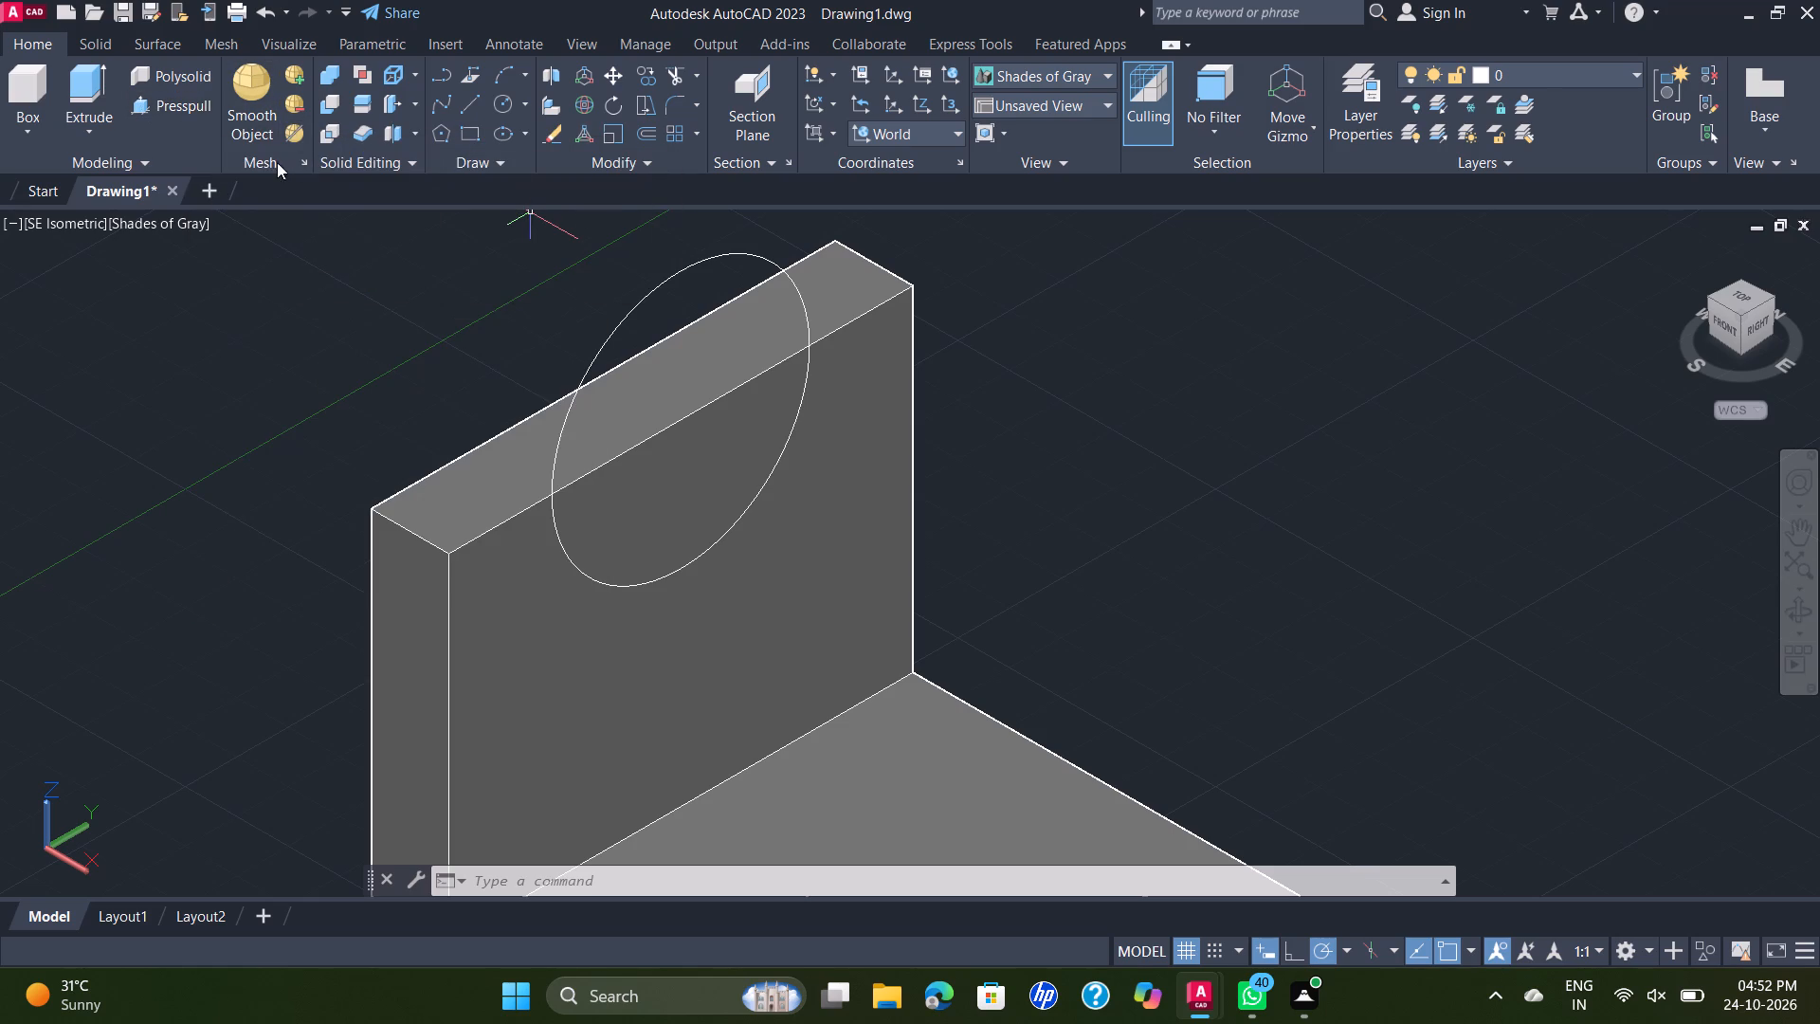
Presspull the 50 mm circle on the wall's inner face back to the wall's rear top corner, forming a round boss.
{"action": "left_click", "coordinate": [207, 102]}
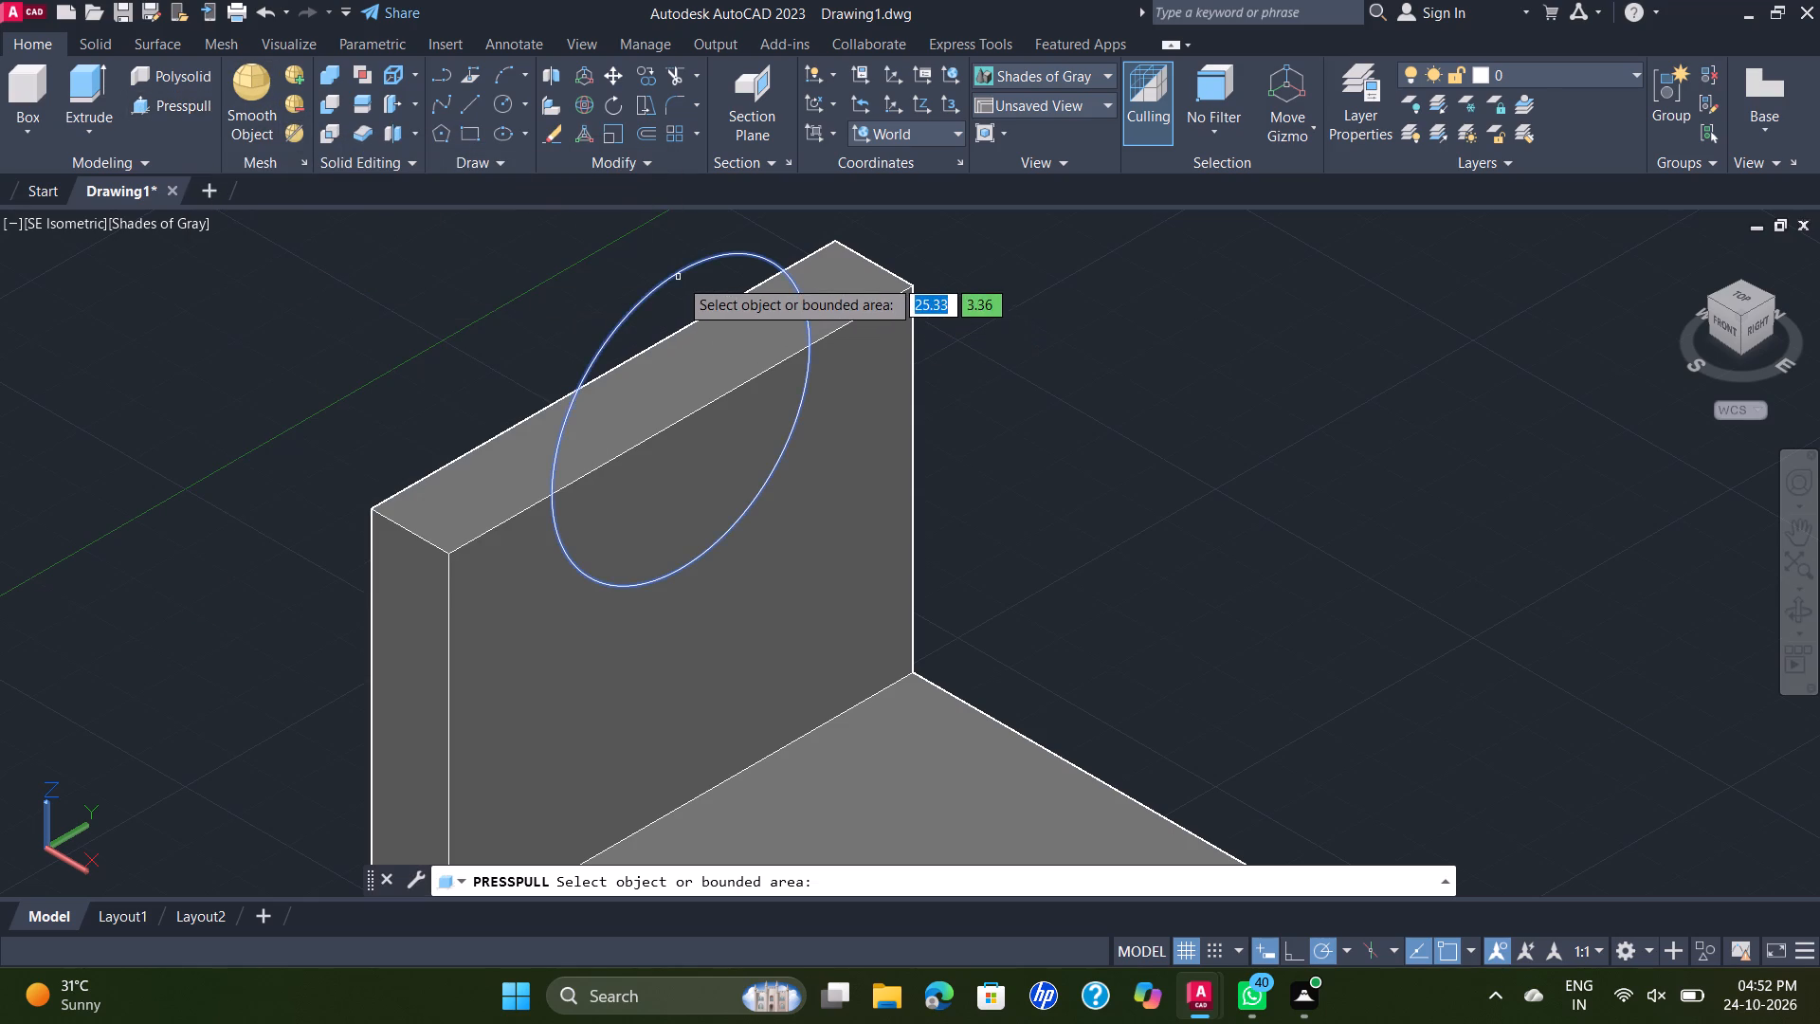
{"action": "left_click", "coordinate": [679, 278]}
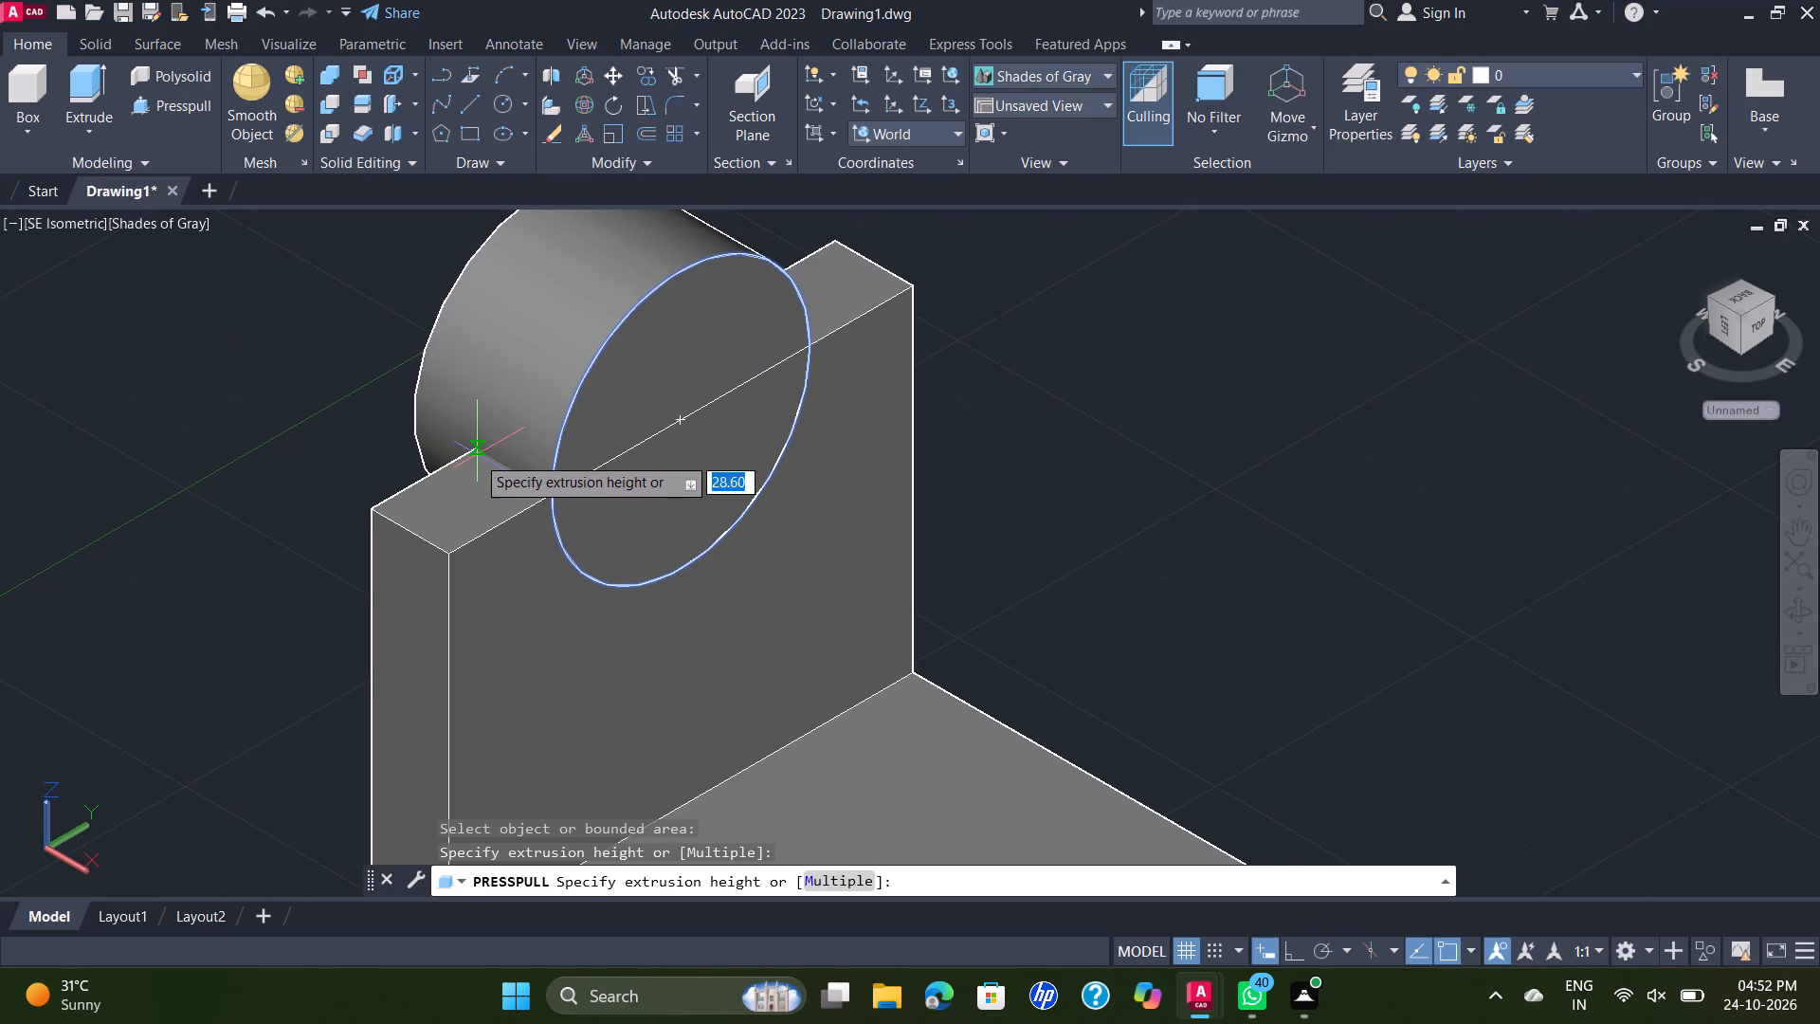
{"action": "left_click", "coordinate": [378, 512]}
{"action": "key", "text": "Escape"}
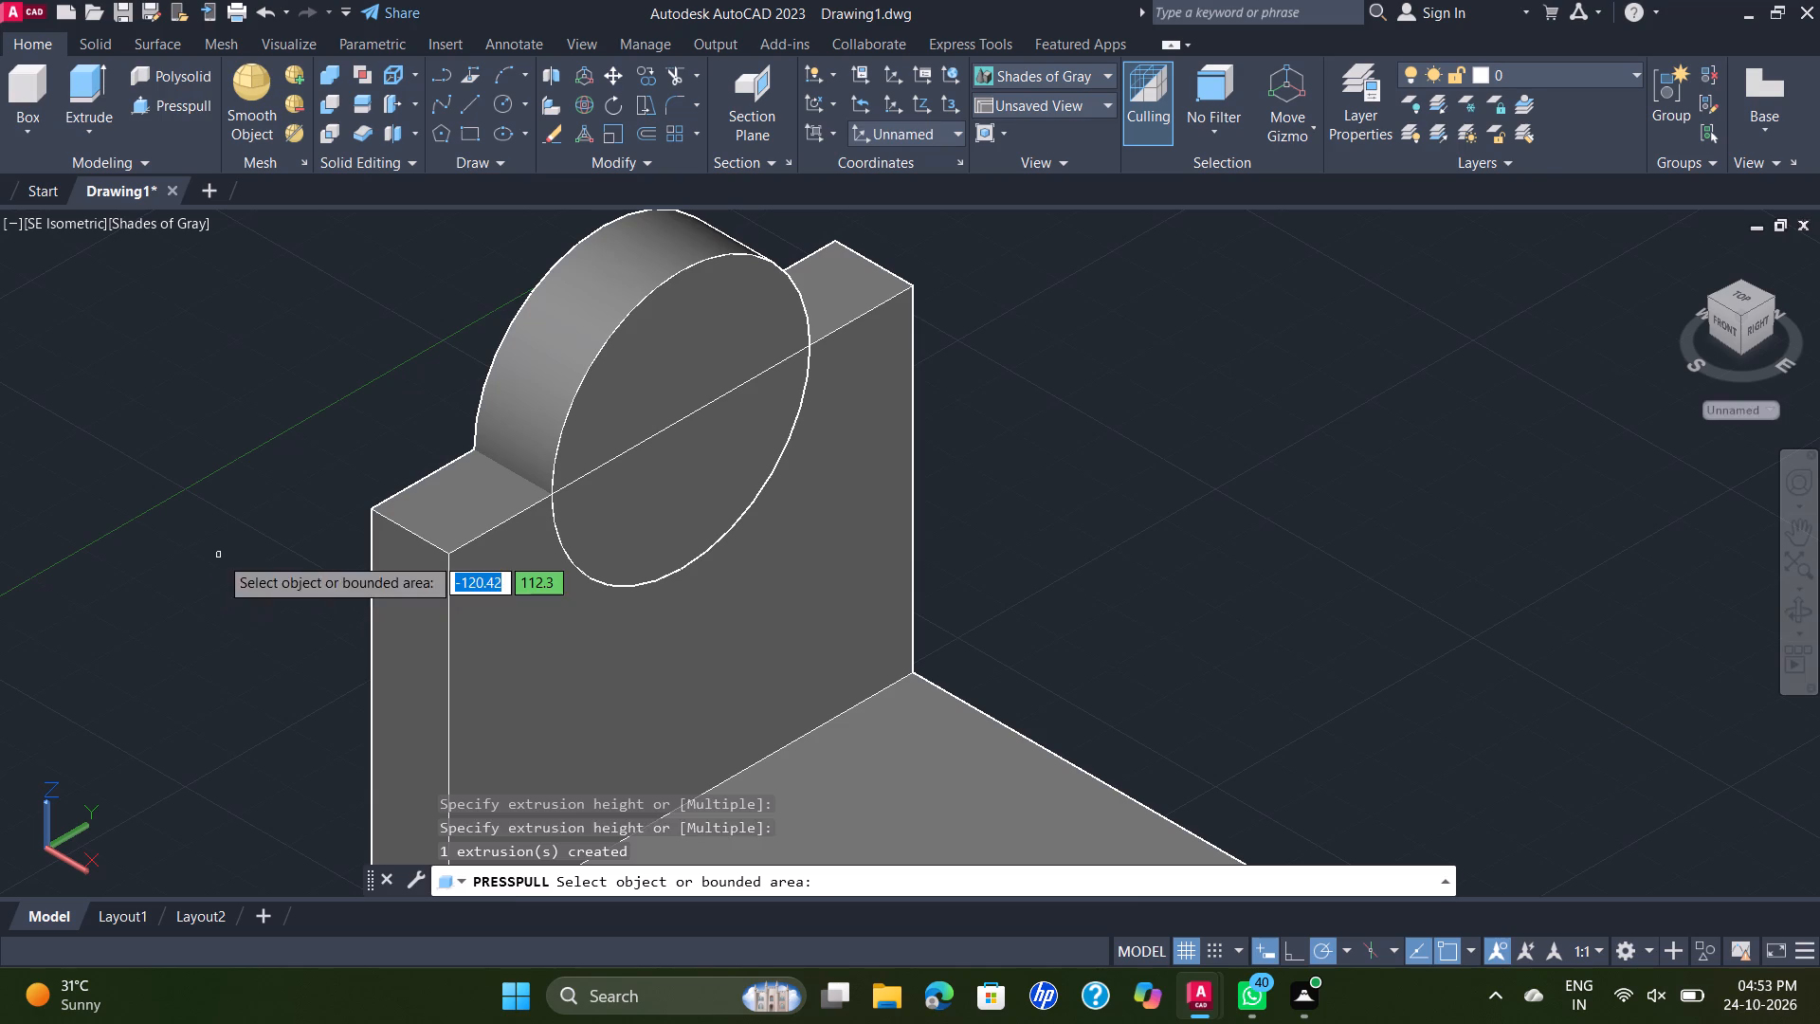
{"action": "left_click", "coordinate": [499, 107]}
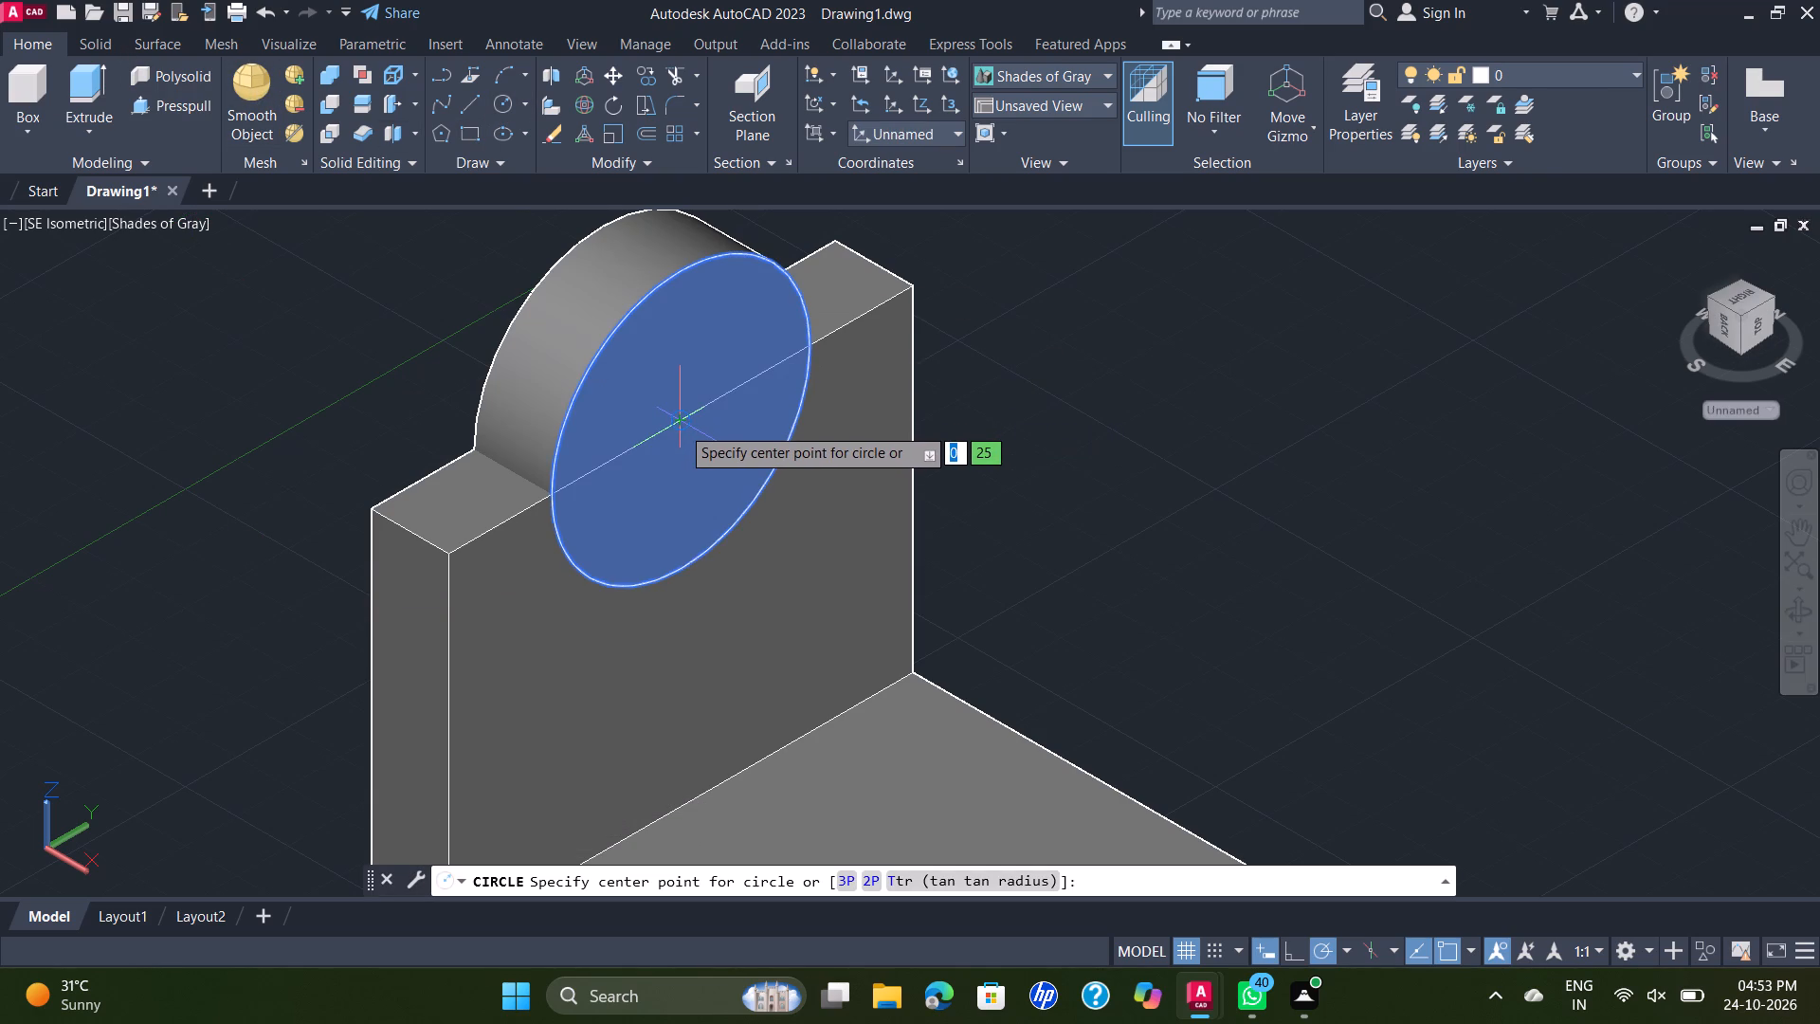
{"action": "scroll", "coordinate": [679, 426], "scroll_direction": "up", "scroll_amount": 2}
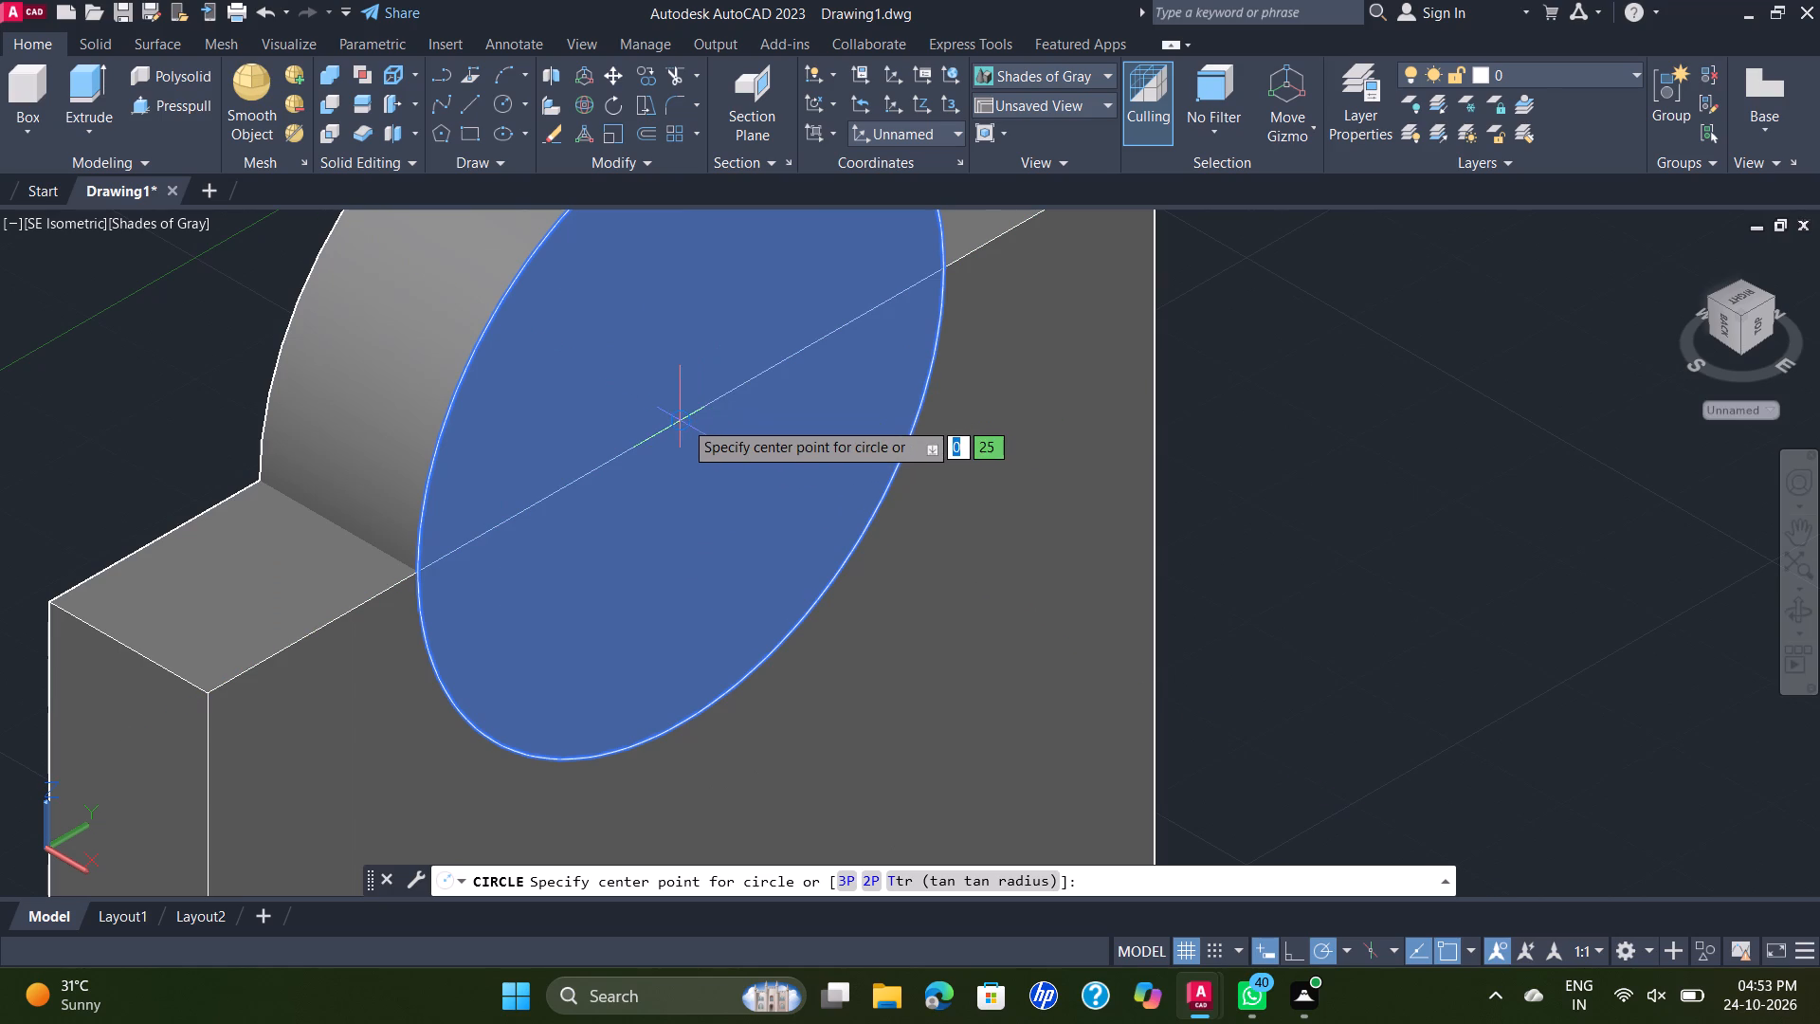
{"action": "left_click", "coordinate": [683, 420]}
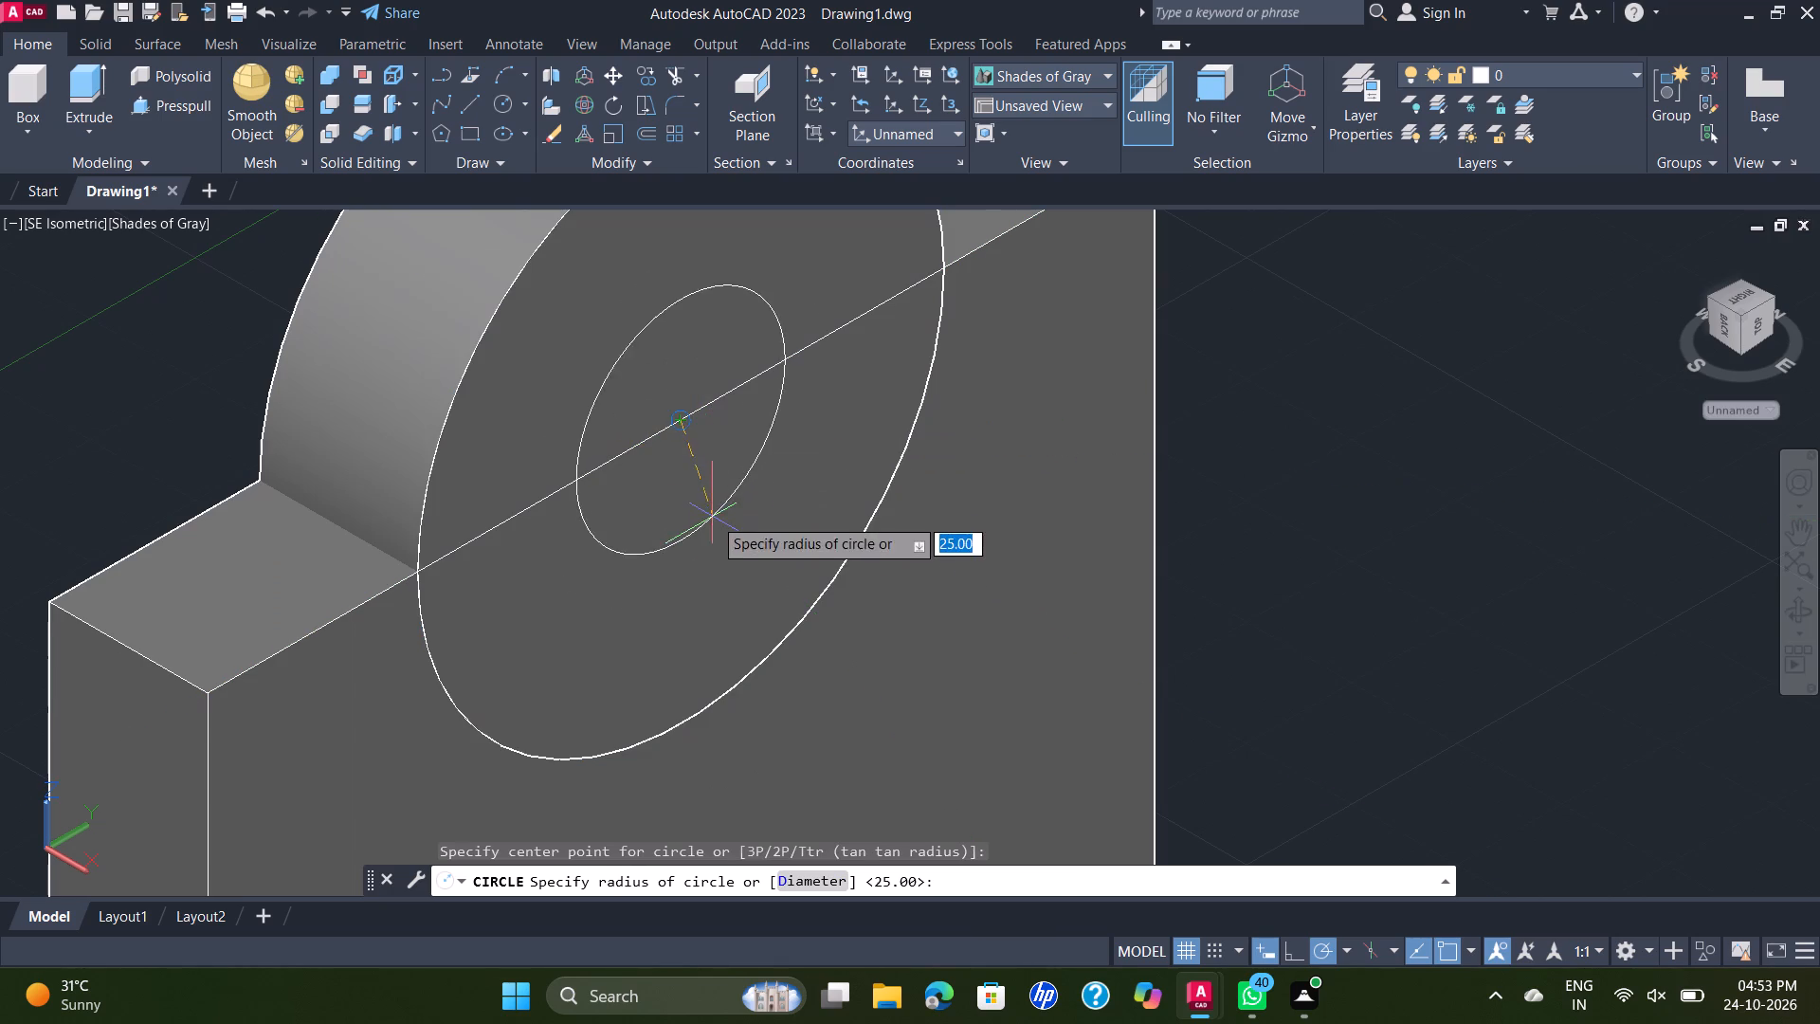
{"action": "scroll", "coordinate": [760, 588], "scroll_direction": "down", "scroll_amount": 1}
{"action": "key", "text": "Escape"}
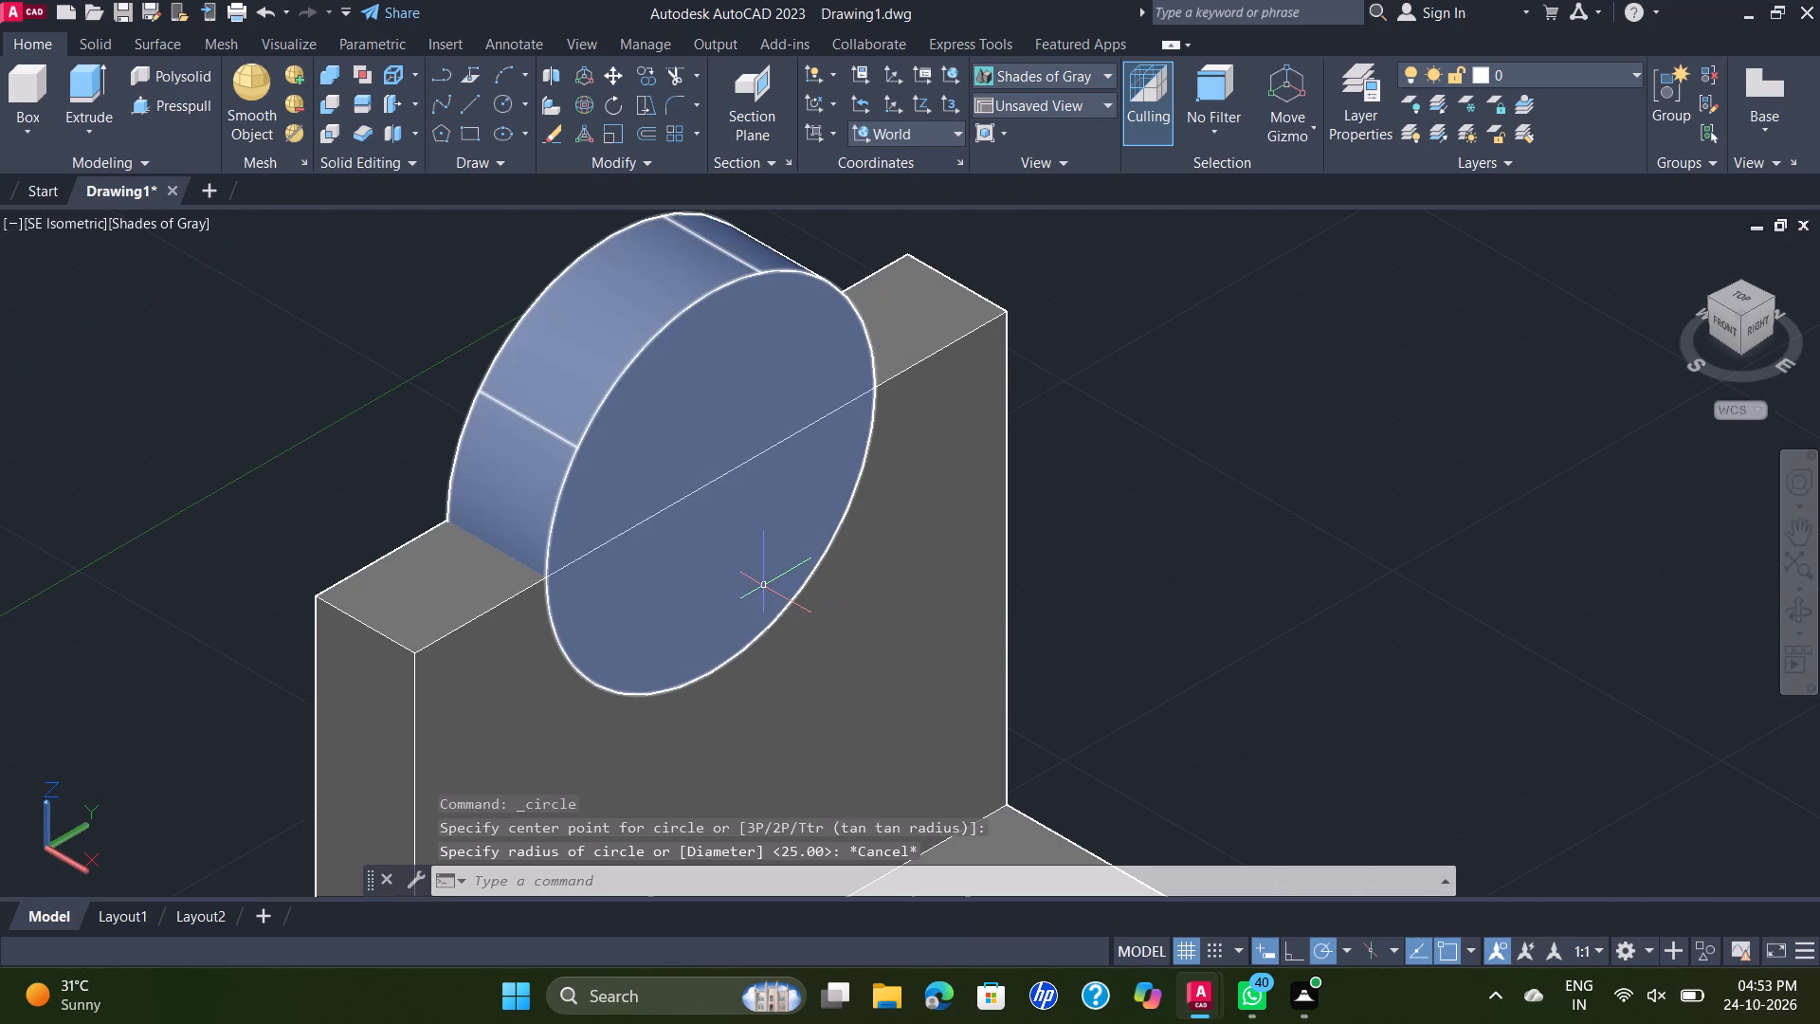
Draw a 30 mm diameter circle on the boss's front face, concentric with its outer edge.
{"action": "key", "text": "space"}
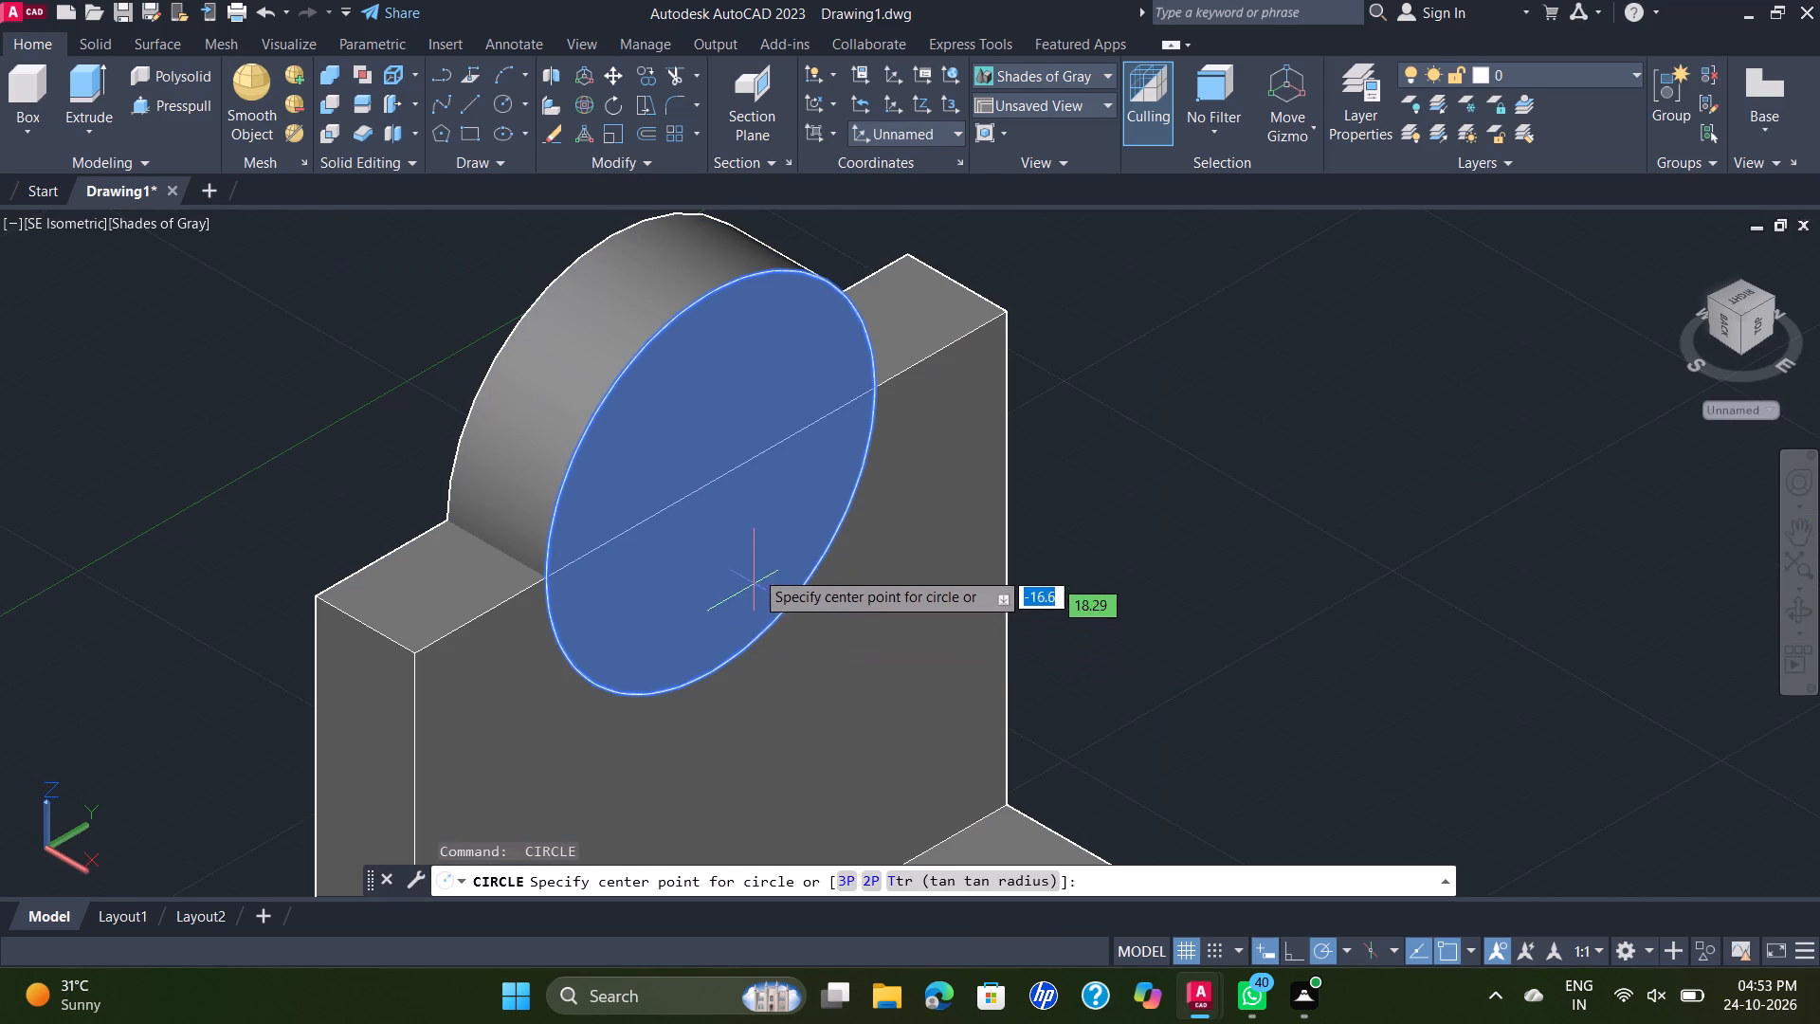
{"action": "left_click", "coordinate": [704, 484]}
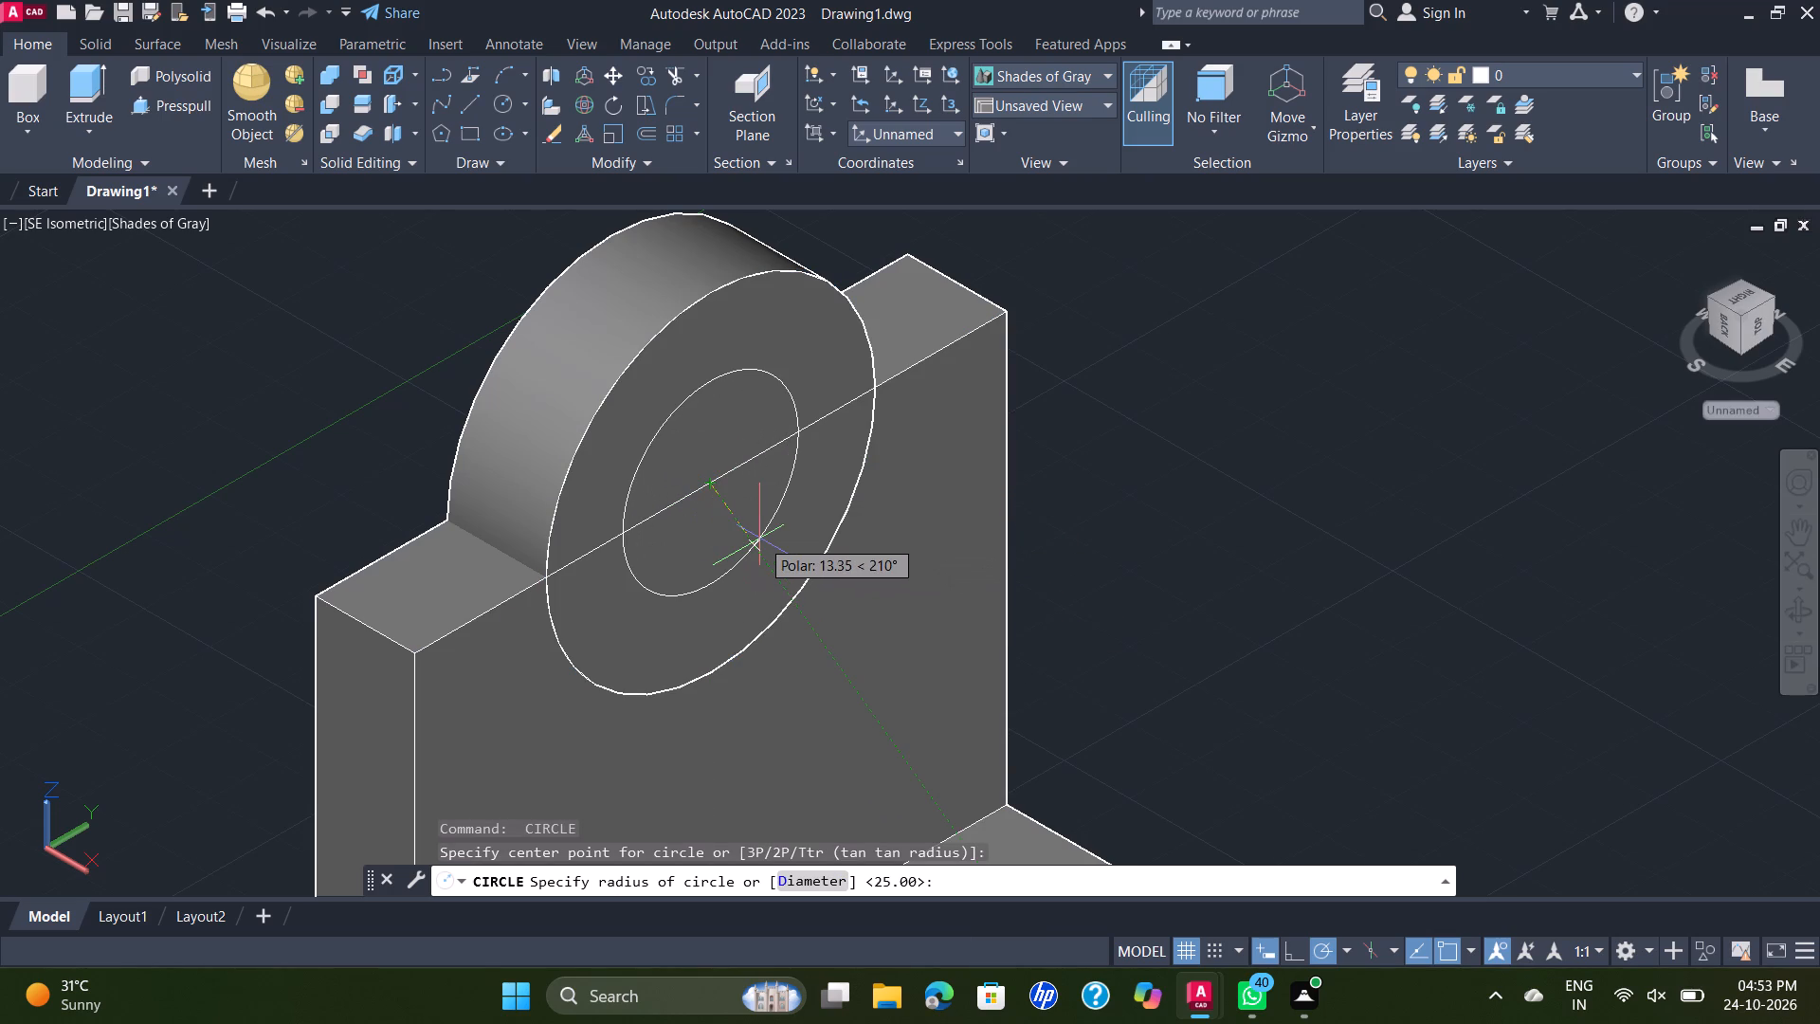
{"action": "key", "text": "d"}
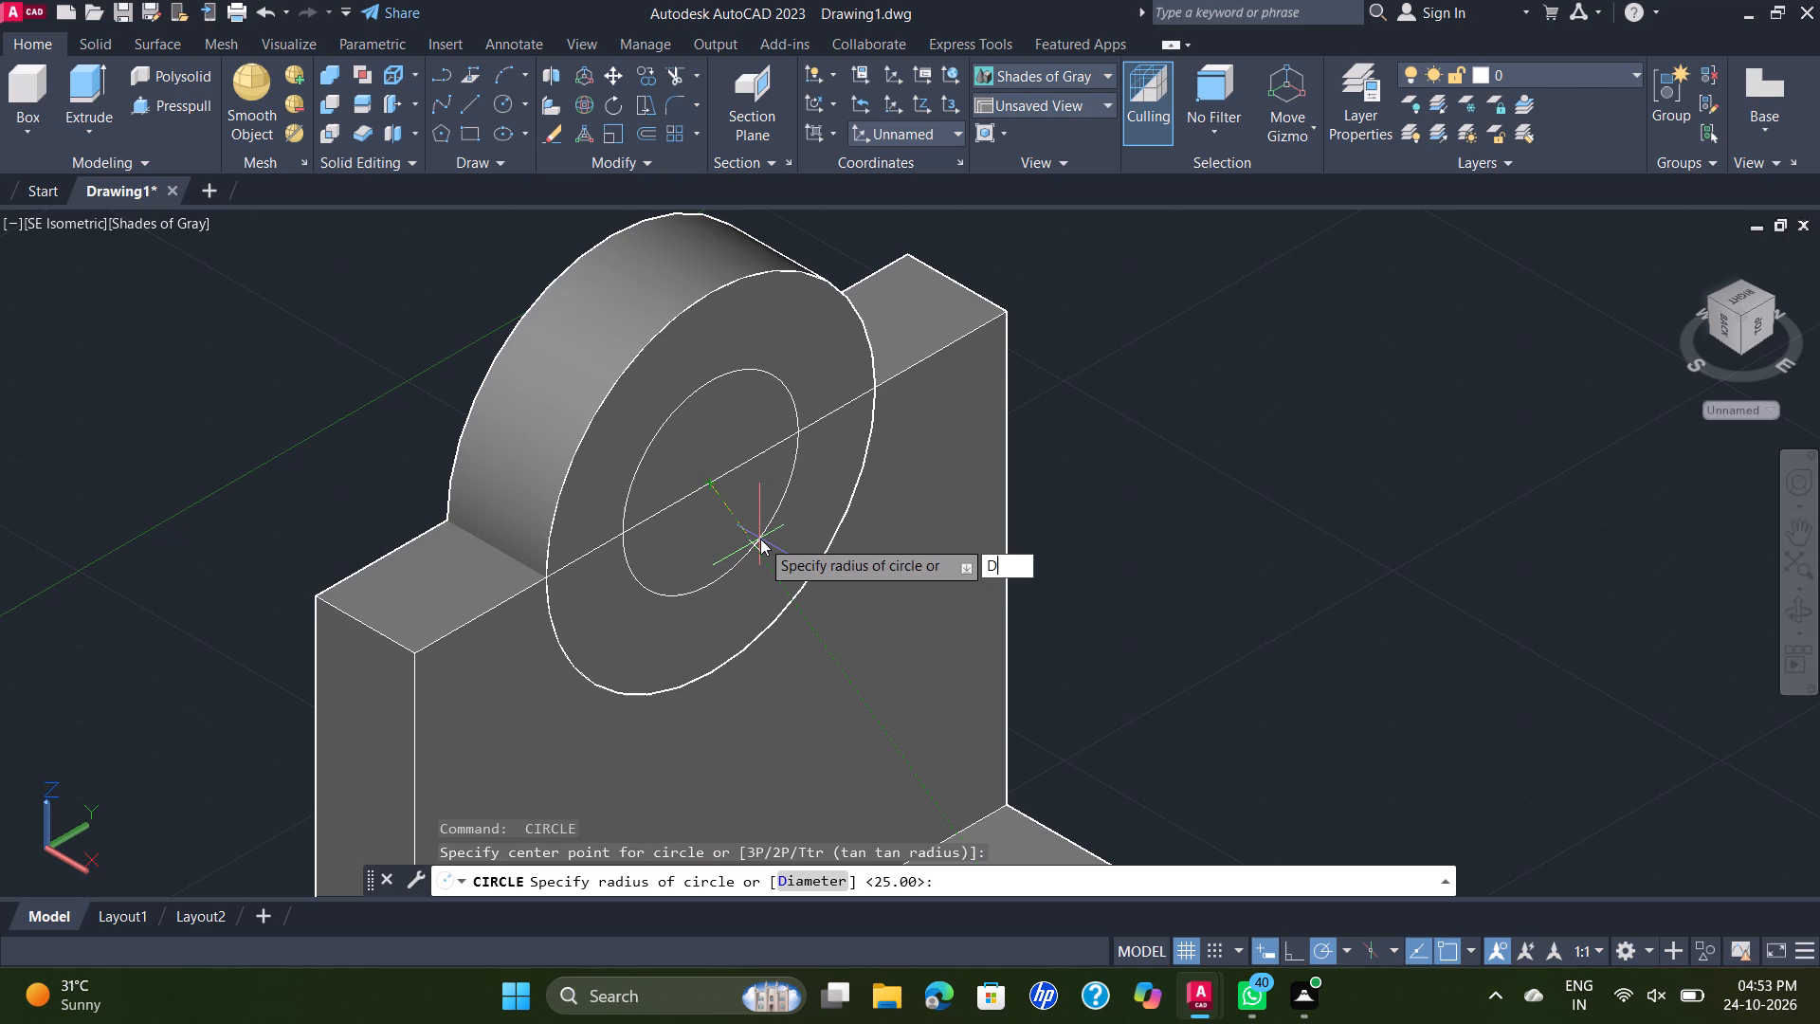
{"action": "key", "text": "Return"}
{"action": "type", "text": "30"}
{"action": "key", "text": "Return"}
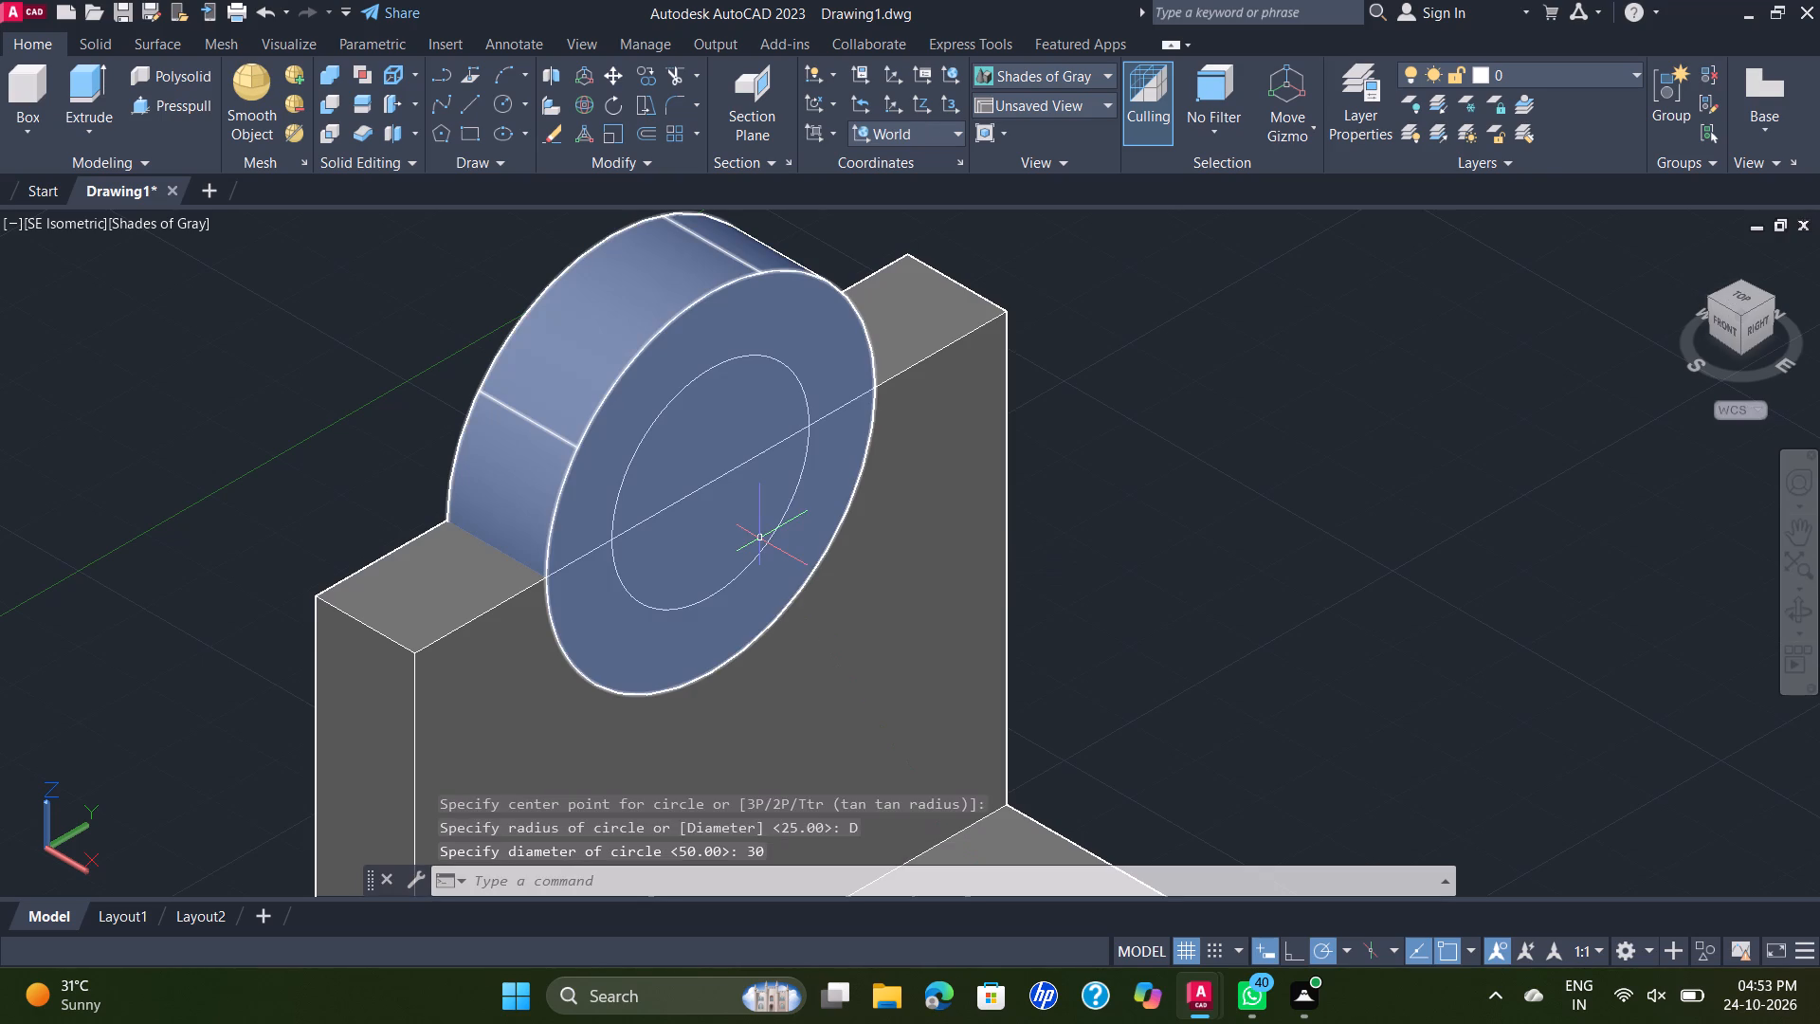
Draw a 20 mm diameter circle on the boss's front face, concentric with the 30 mm circle.
{"action": "key", "text": "space"}
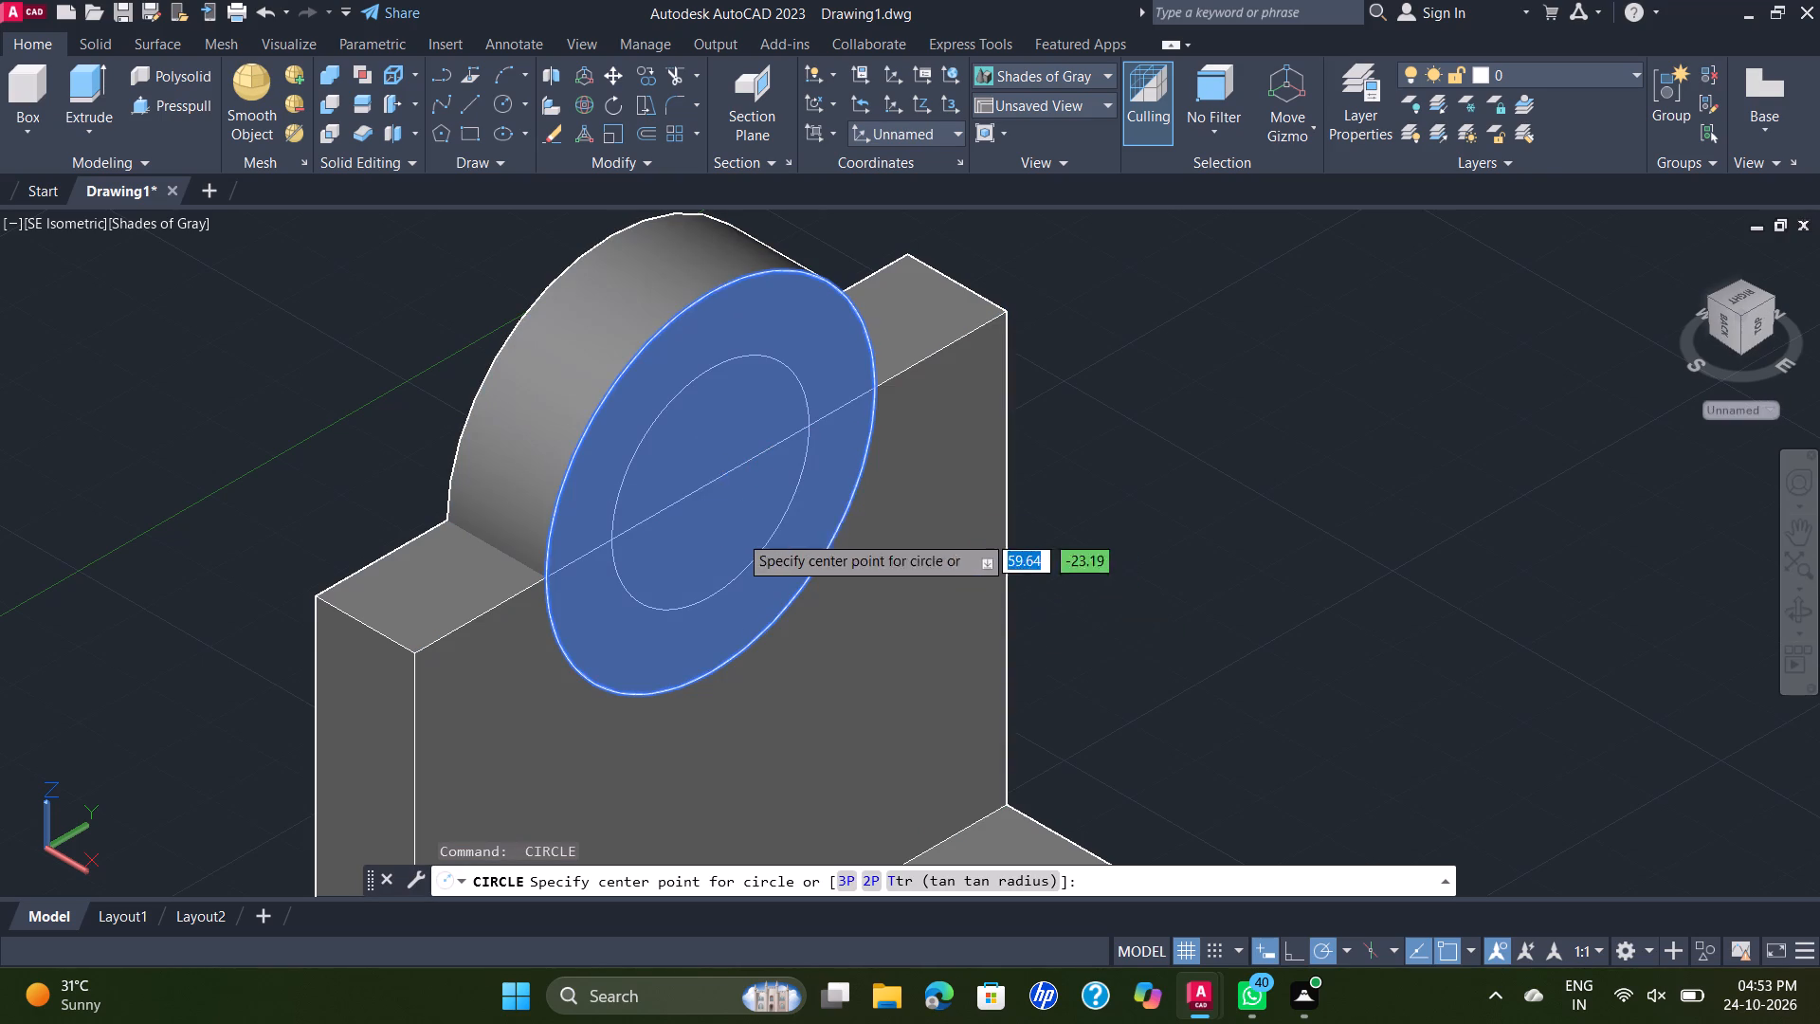
{"action": "left_click", "coordinate": [707, 490]}
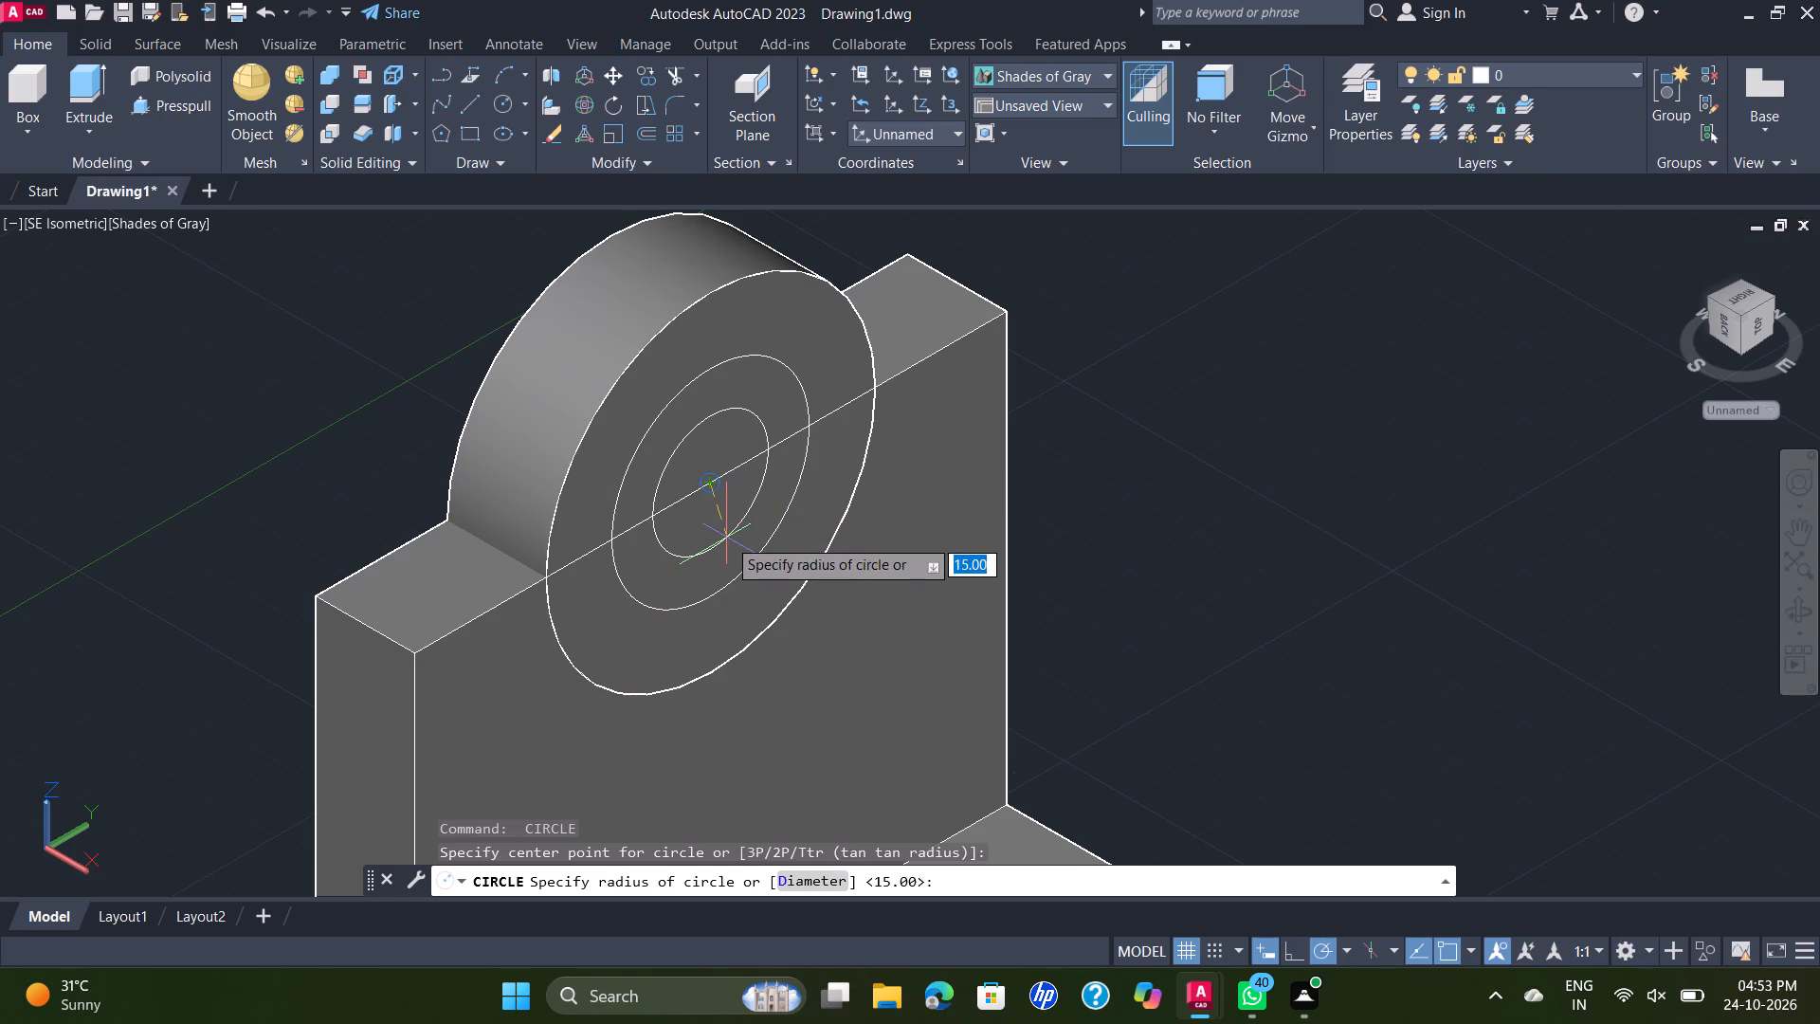
{"action": "key", "text": "d"}
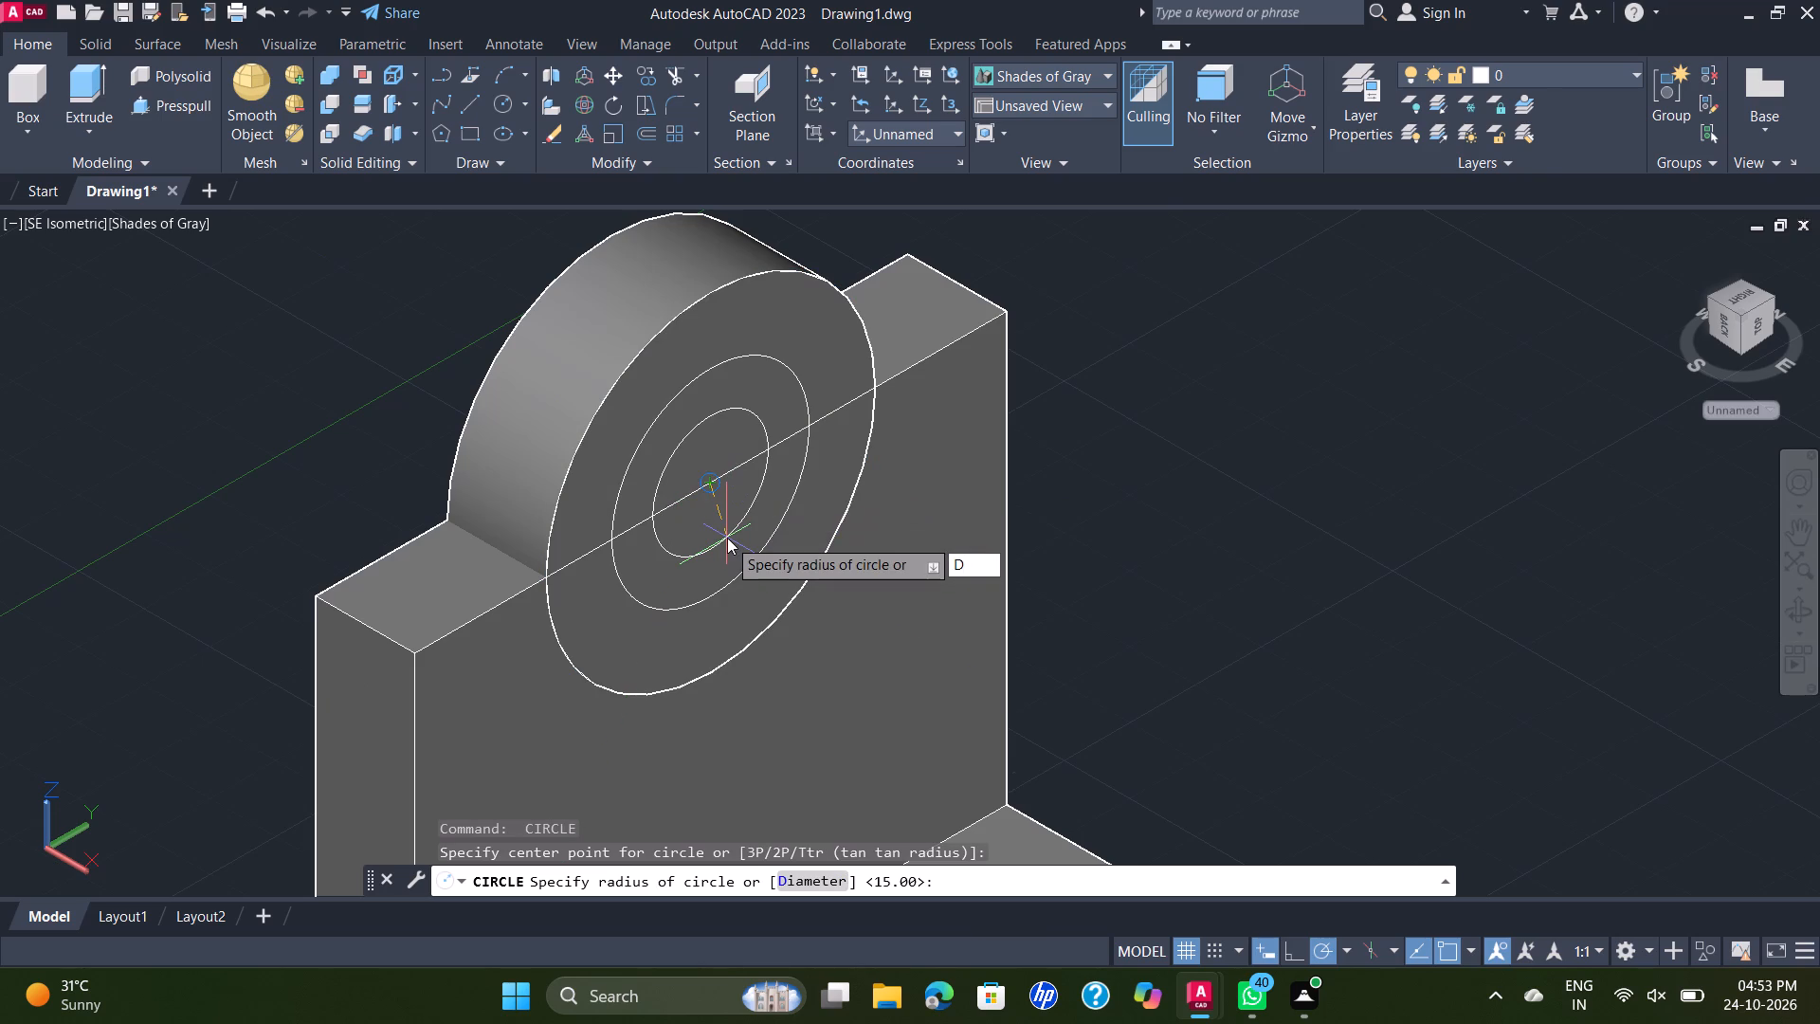
{"action": "key", "text": "Return"}
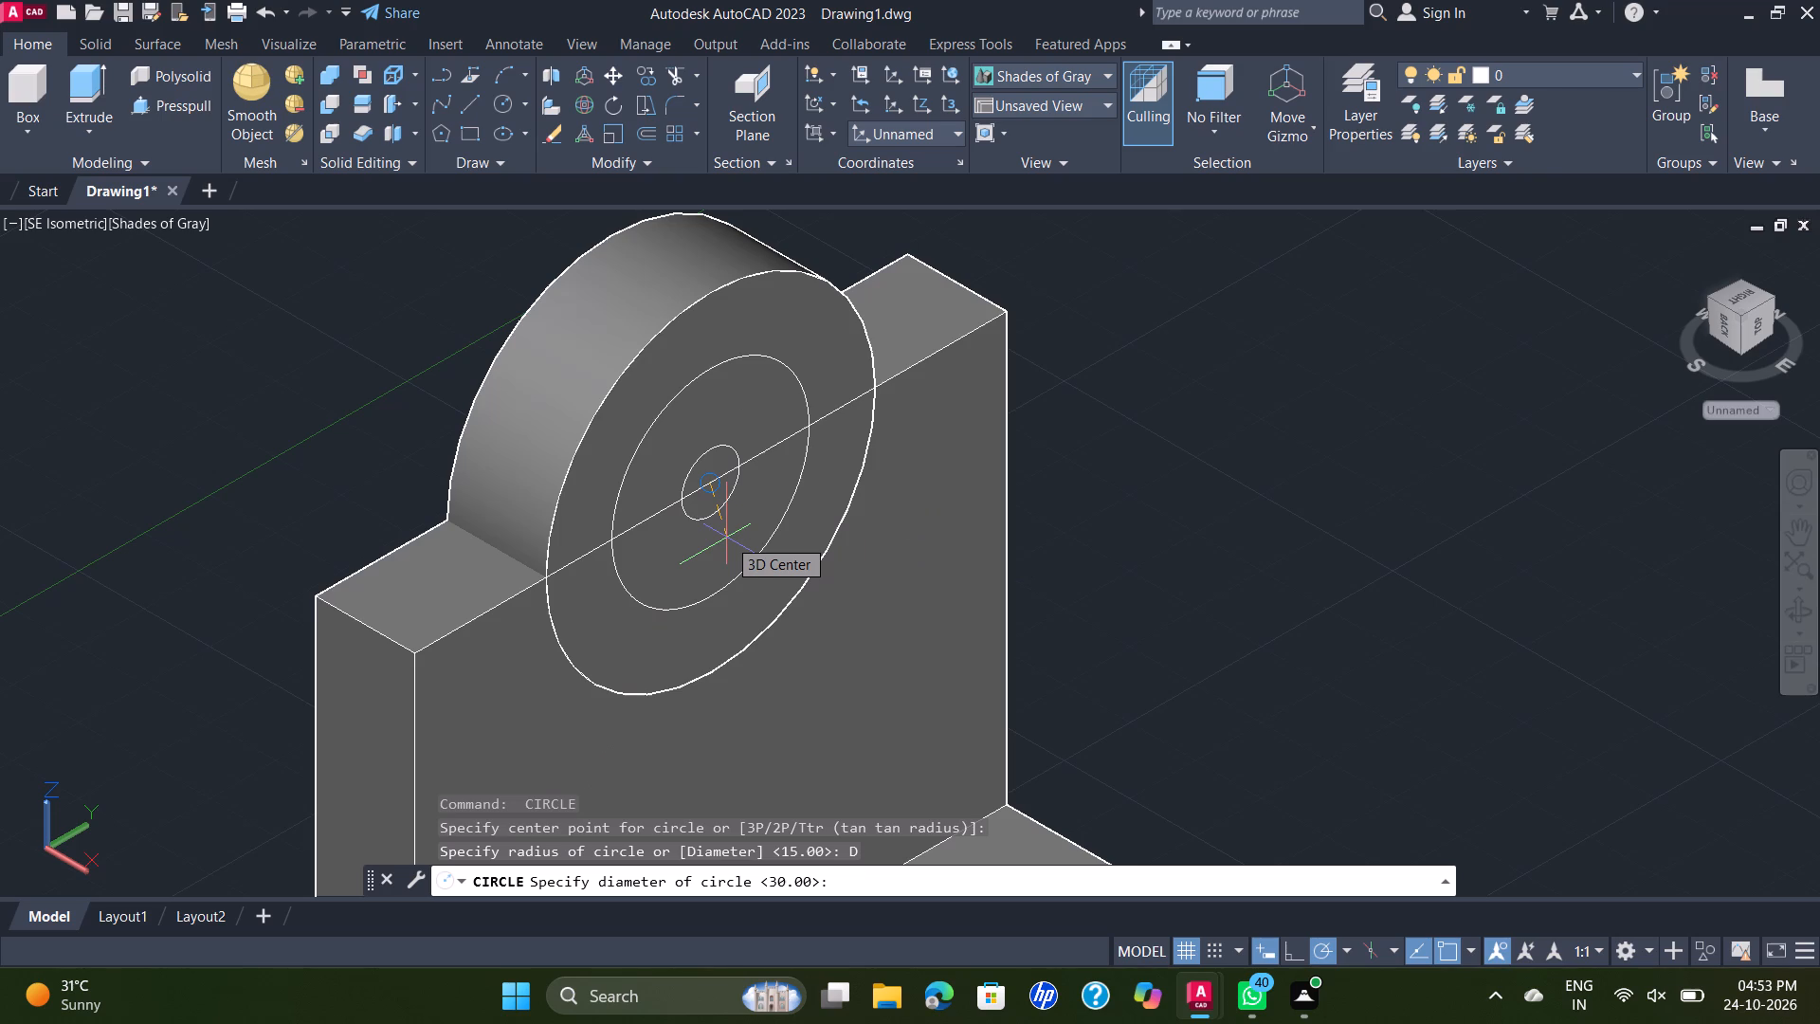
{"action": "type", "text": "20"}
{"action": "key", "text": "Return"}
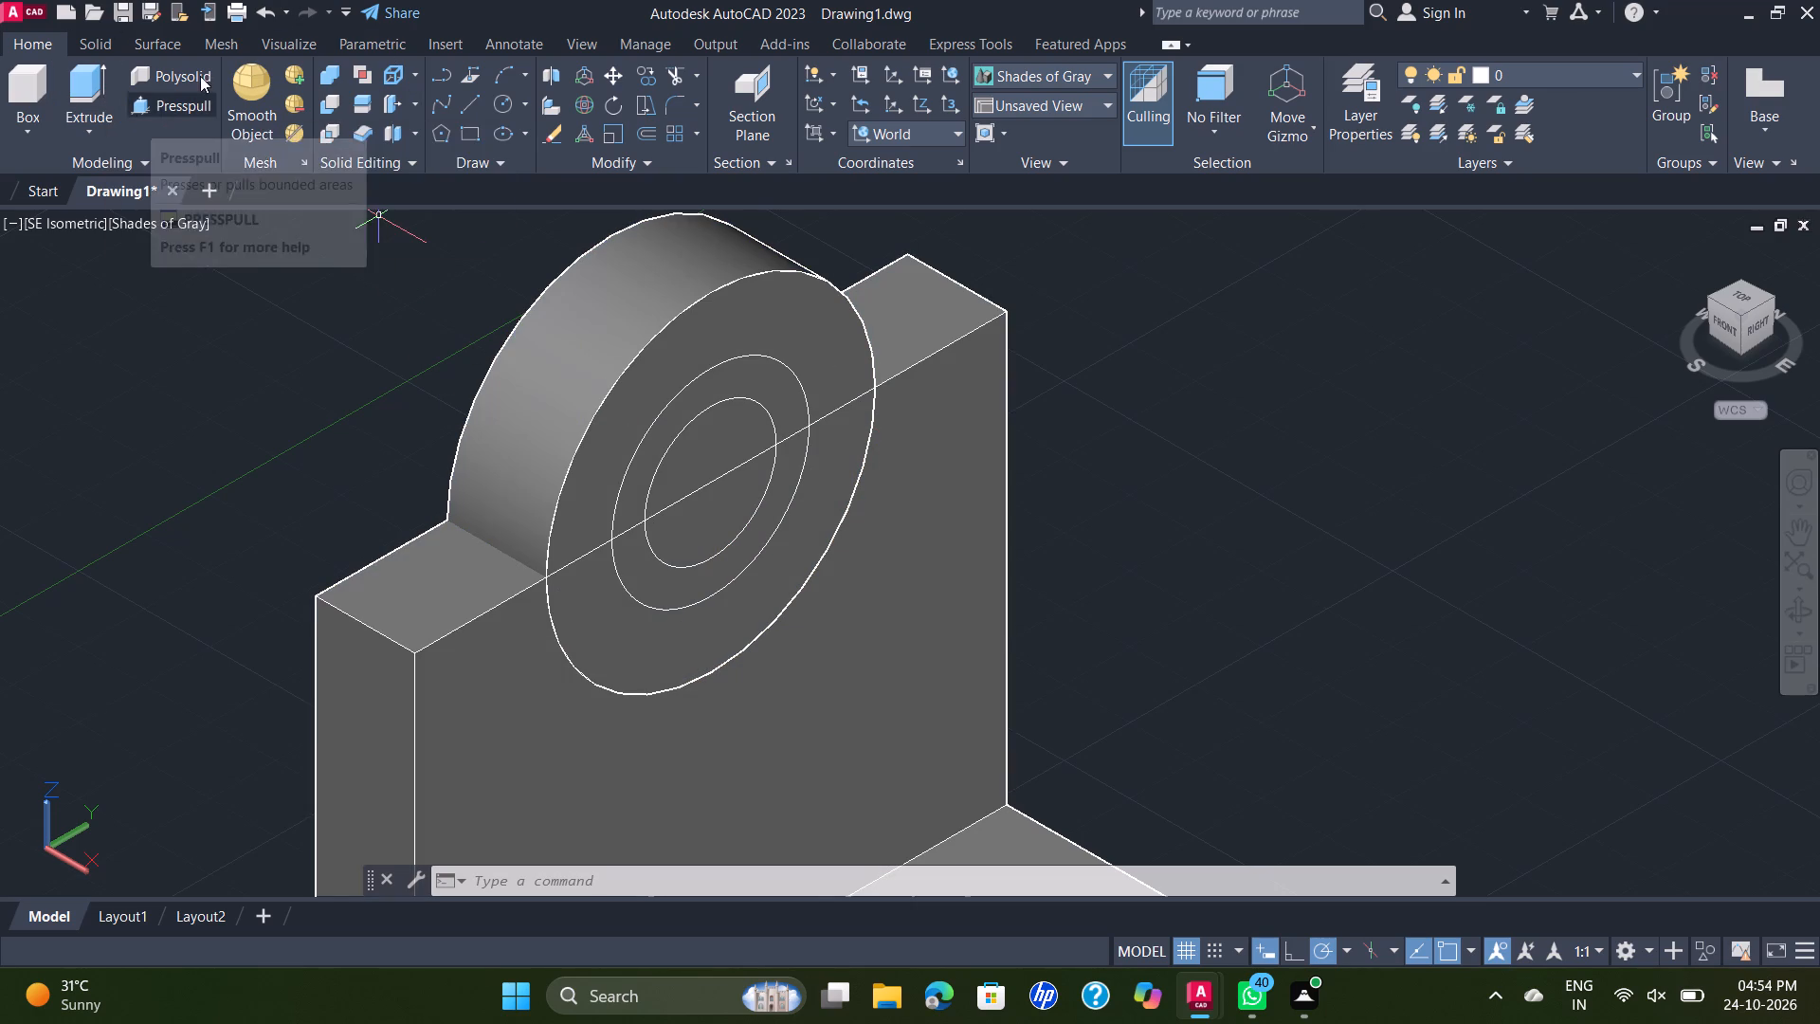
Presspull the upper and lower halves of the ring between the 30 mm and 20 mm circles by -5 mm into the boss.
{"action": "left_click", "coordinate": [173, 101]}
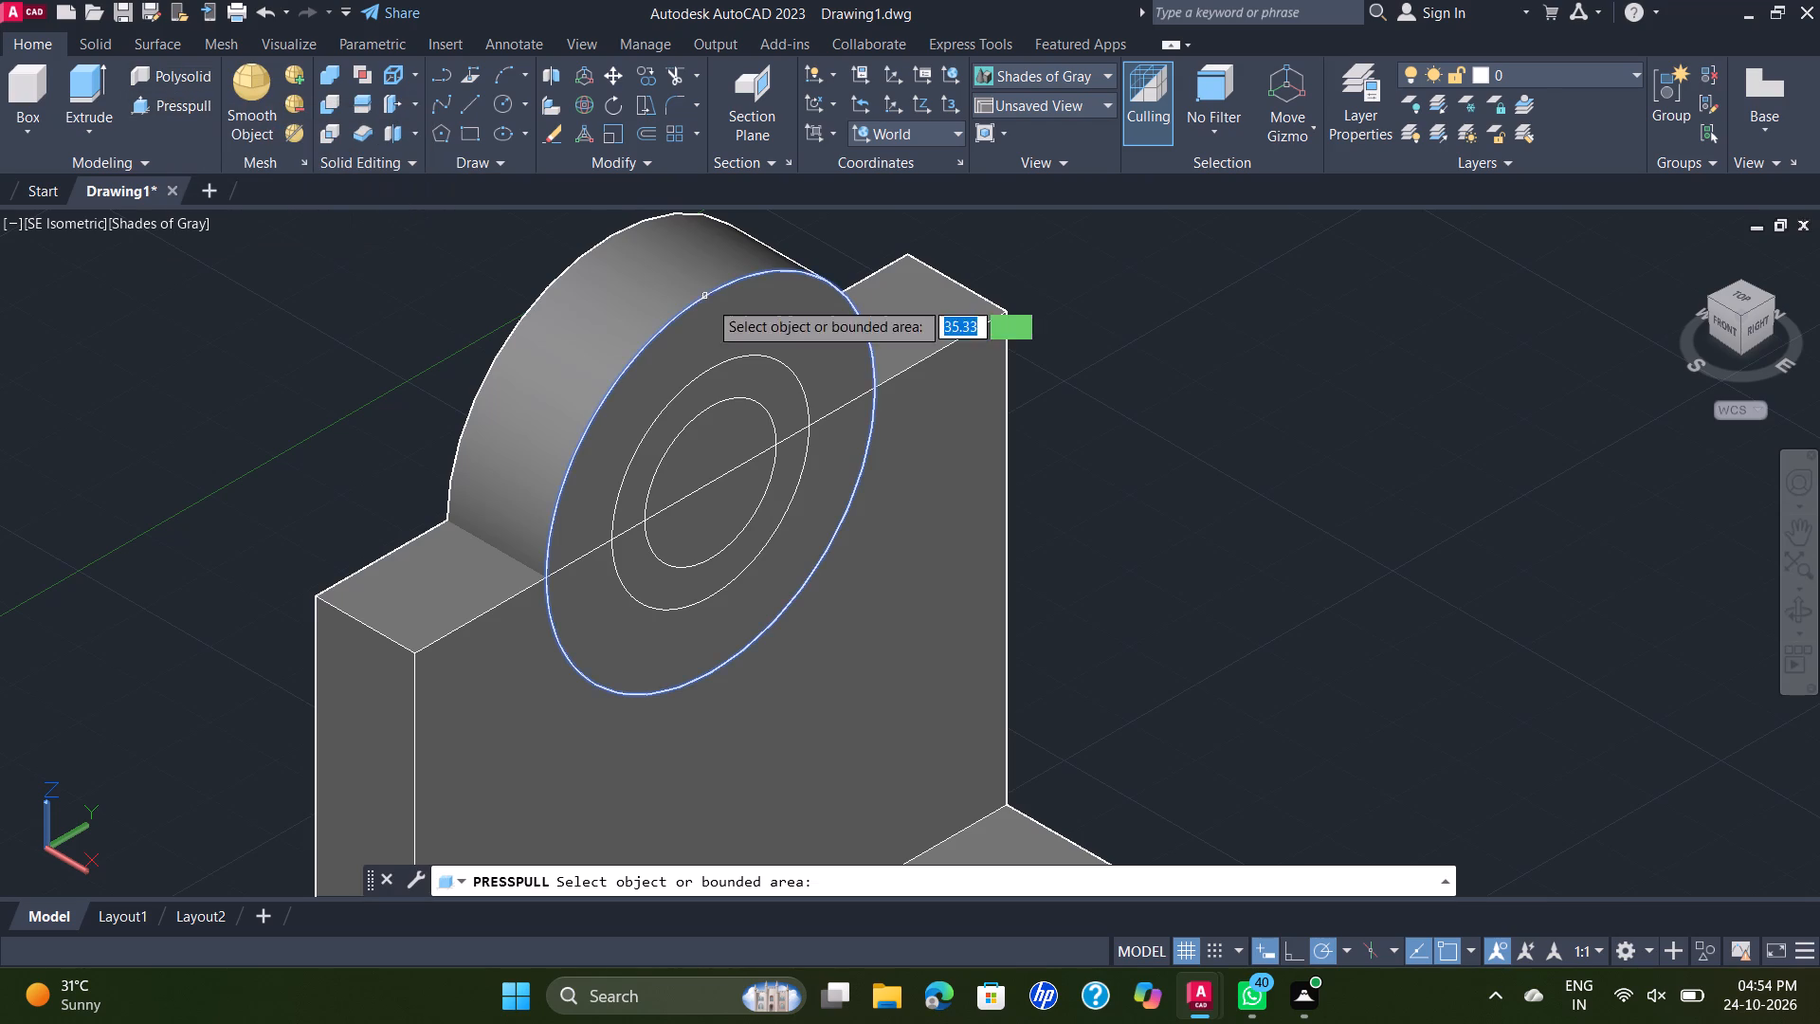
{"action": "left_click", "coordinate": [762, 382]}
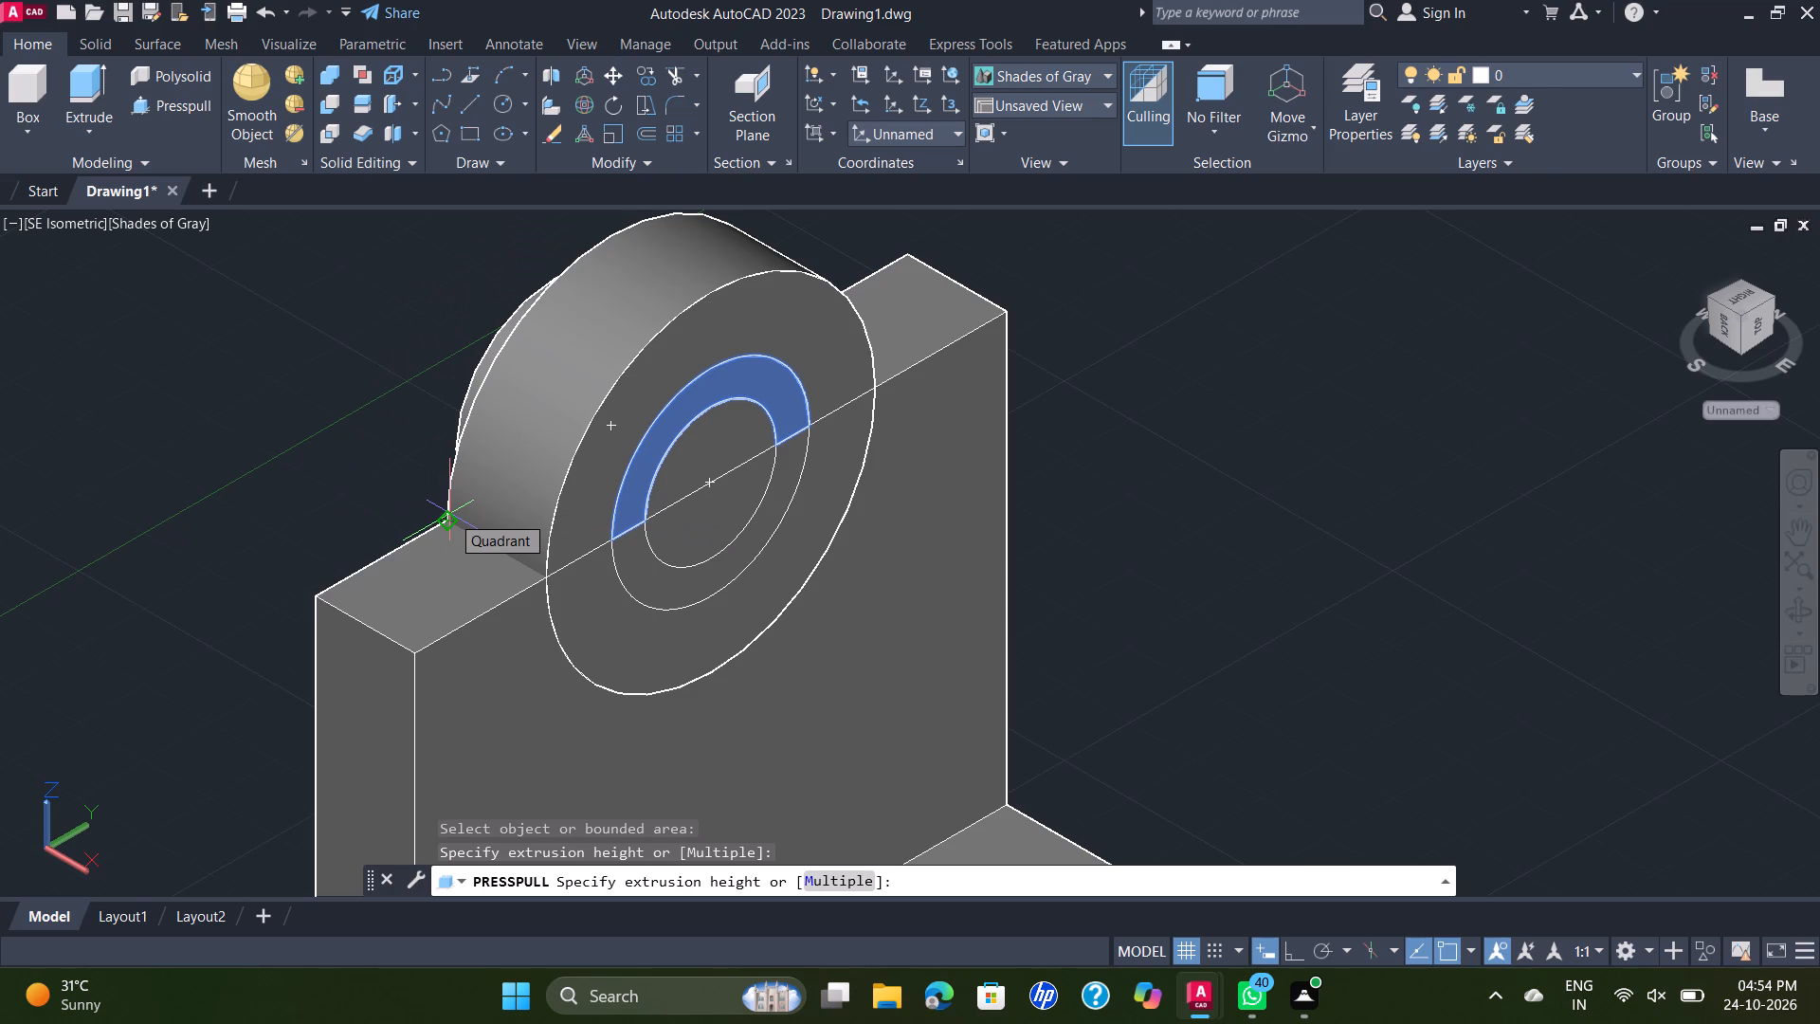
{"action": "key", "text": "minus"}
{"action": "key", "text": "5"}
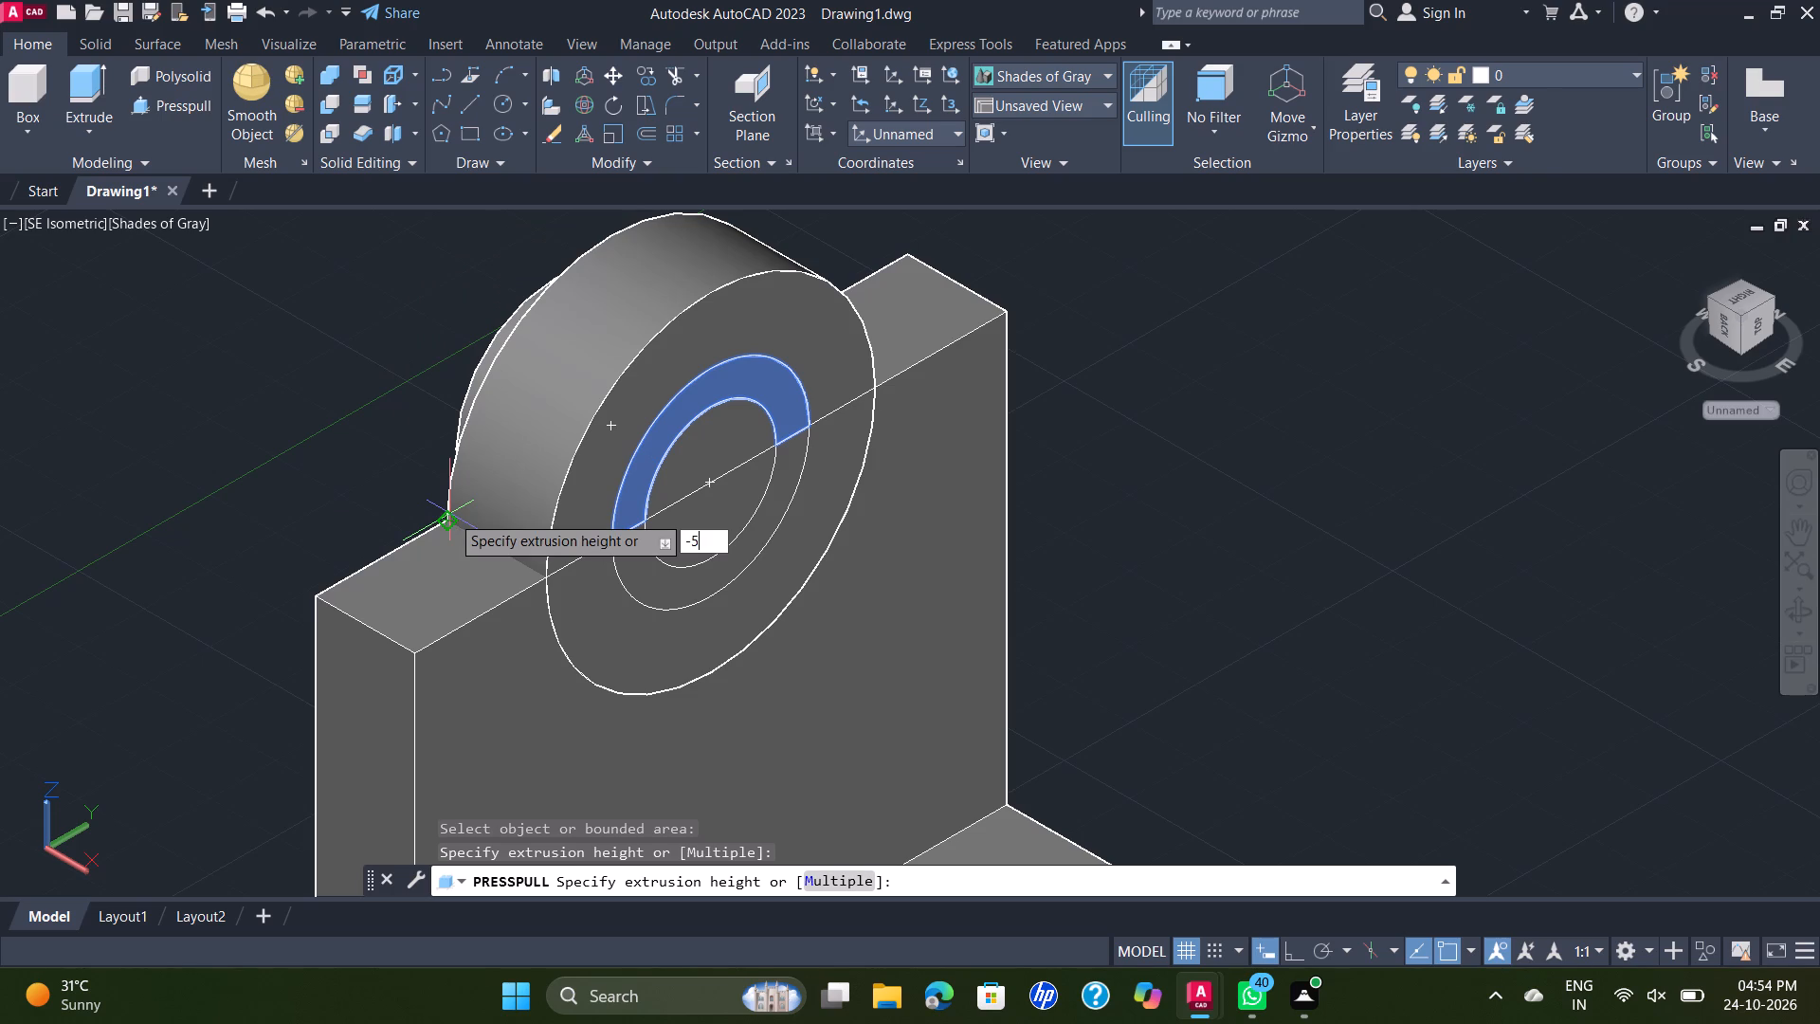
{"action": "key", "text": "Return"}
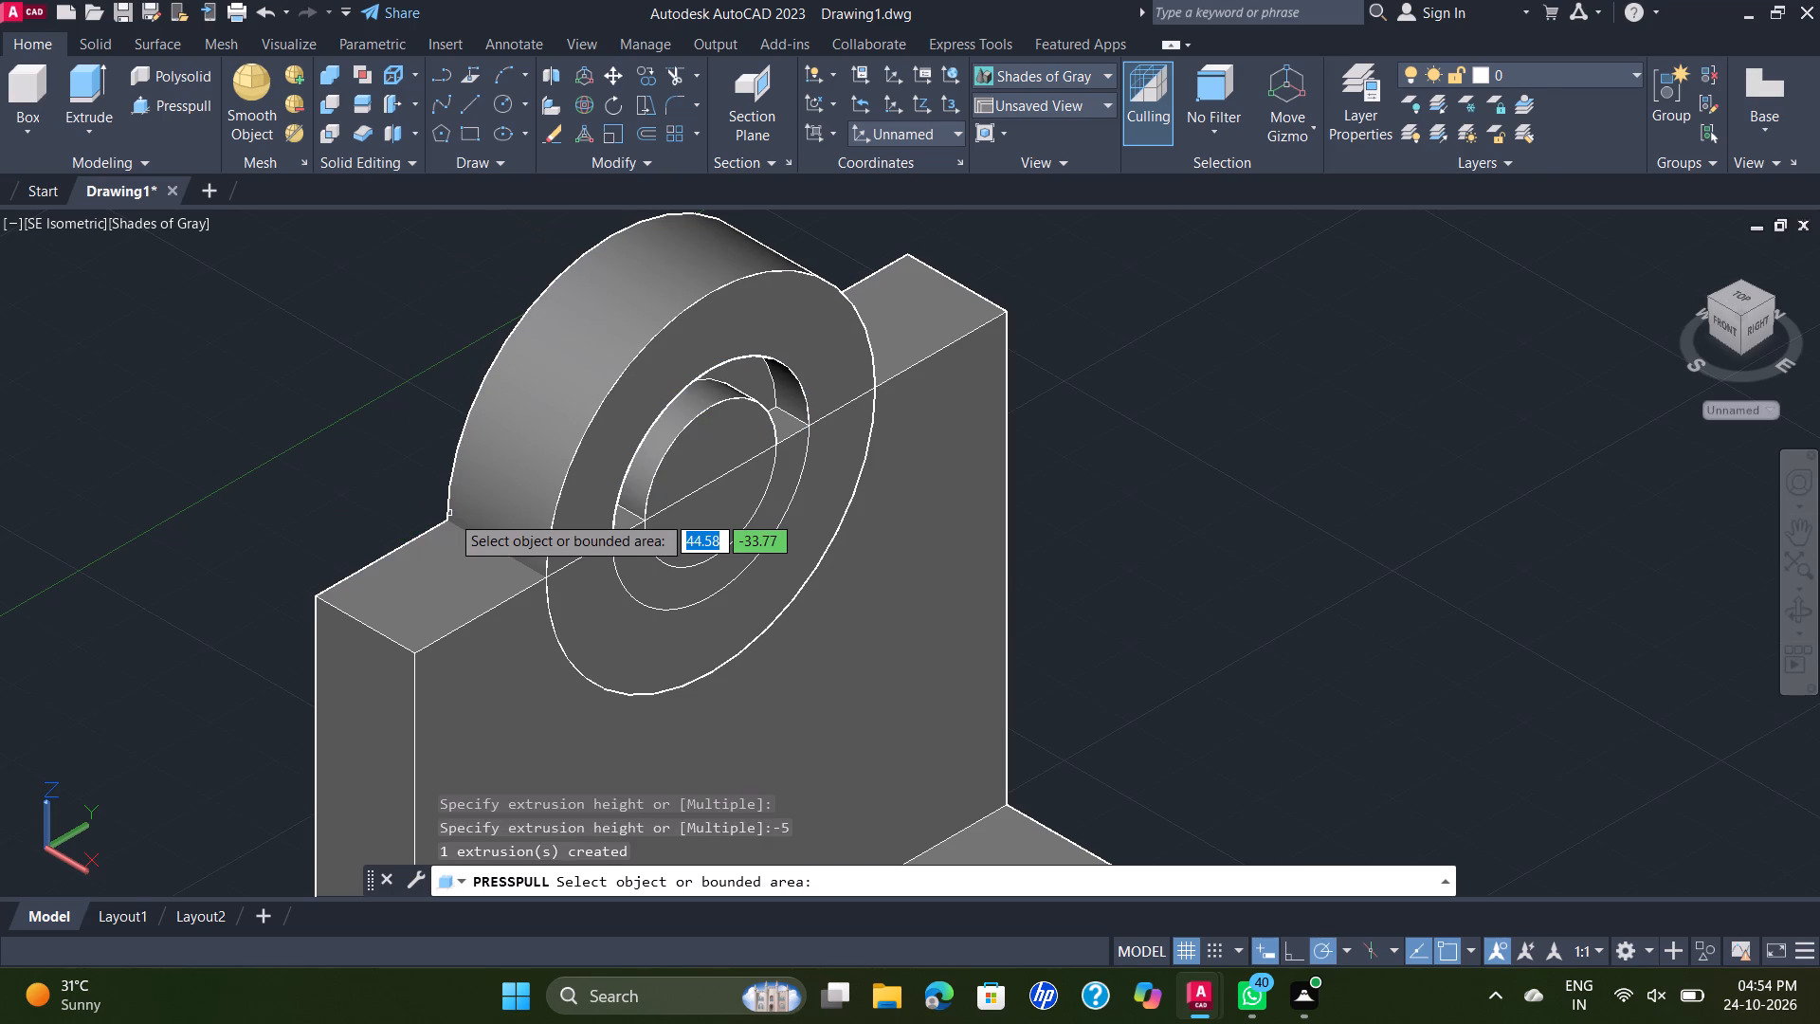
{"action": "left_click", "coordinate": [636, 570]}
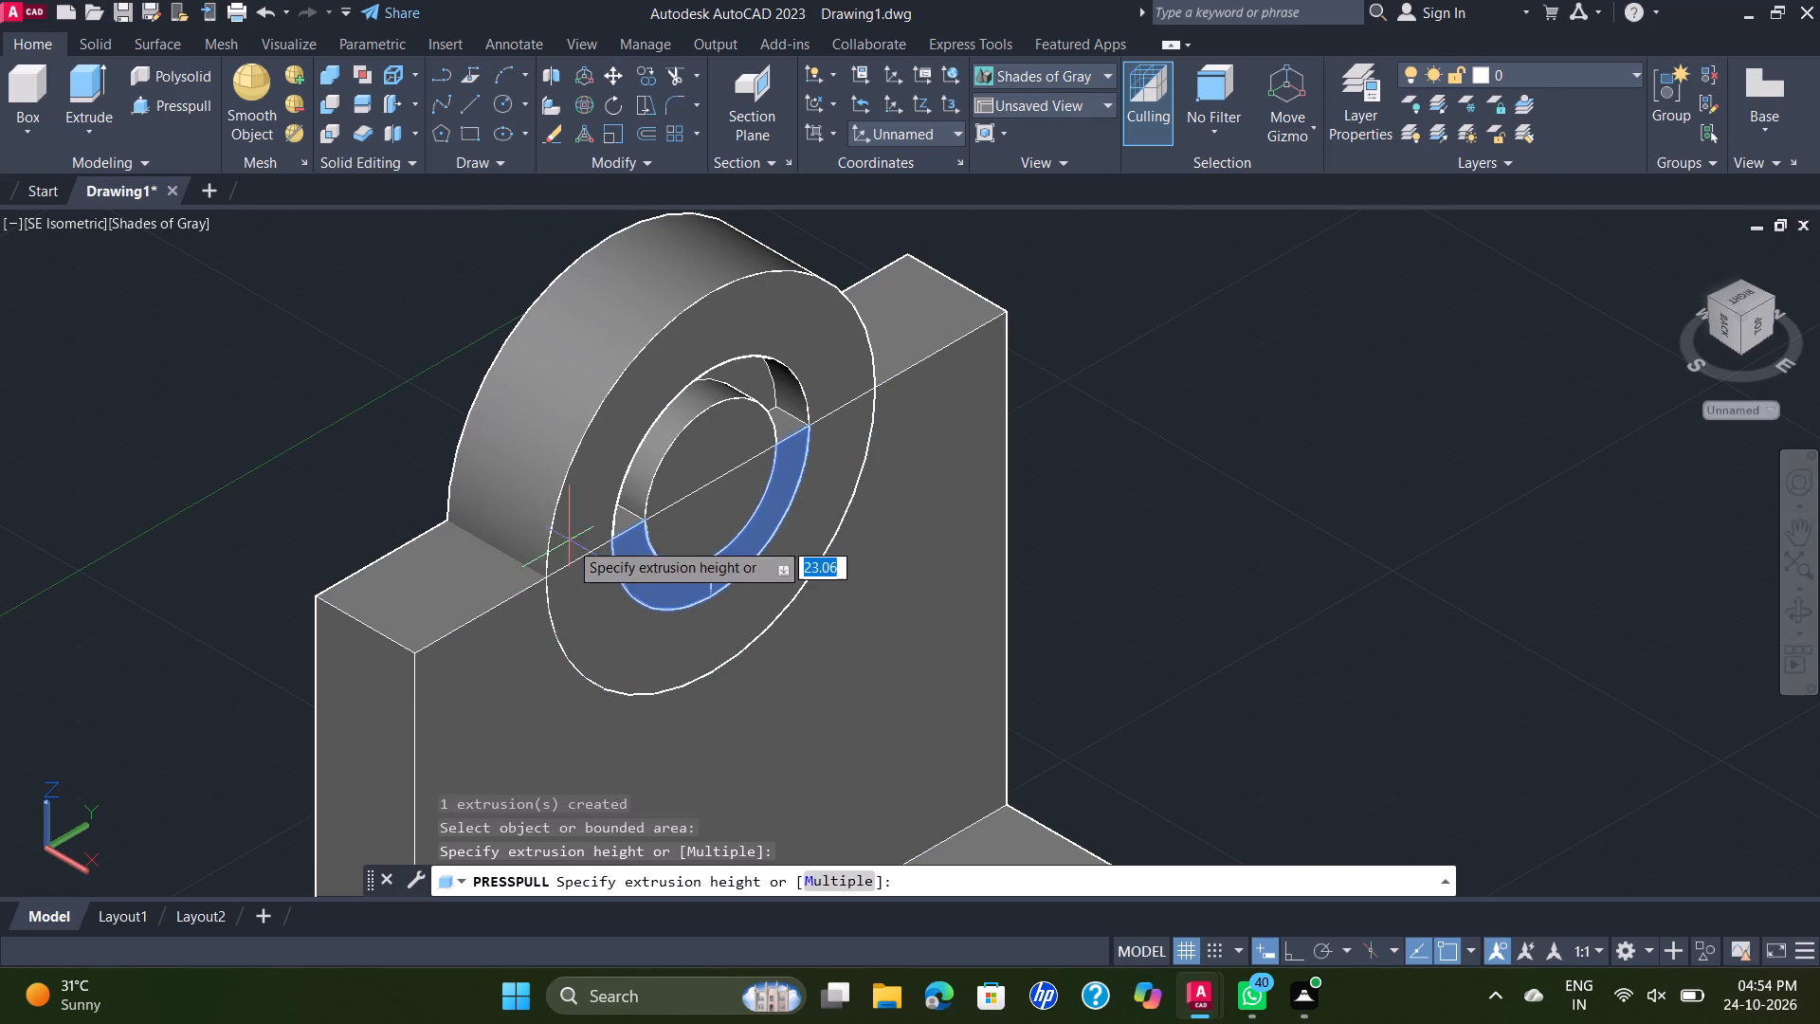
{"action": "type", "text": "-5"}
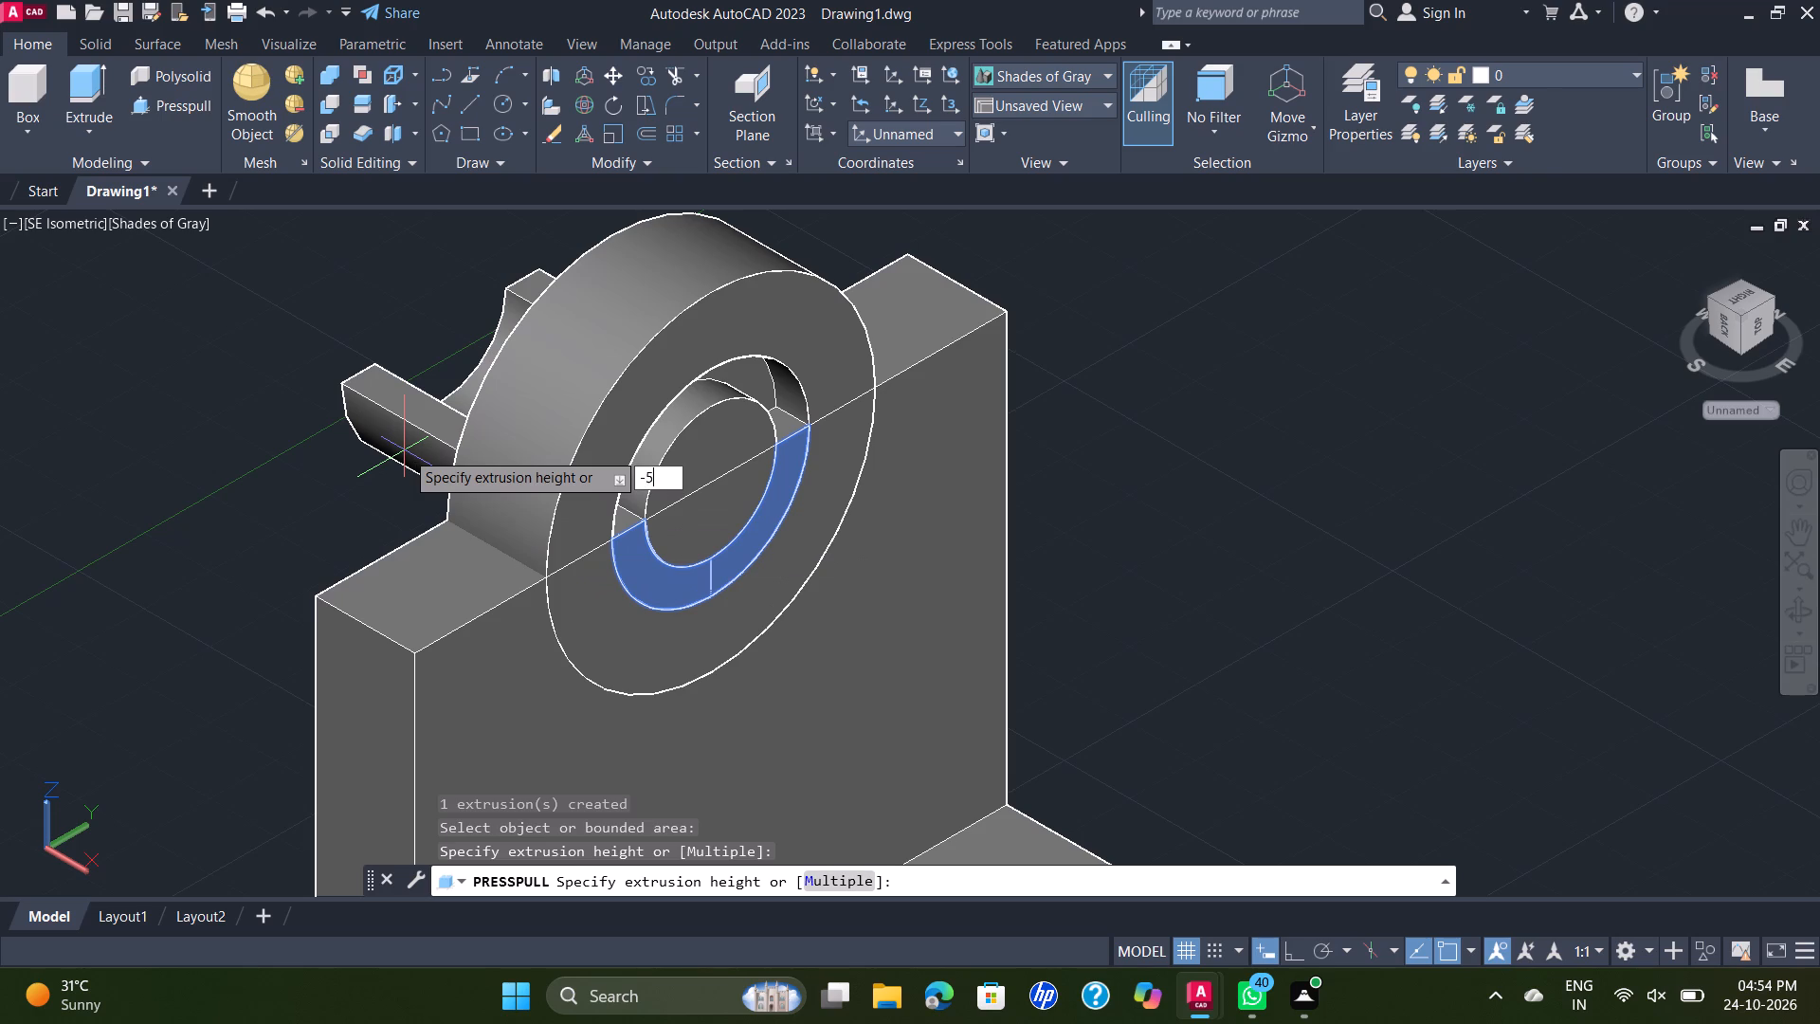
{"action": "key", "text": "Return"}
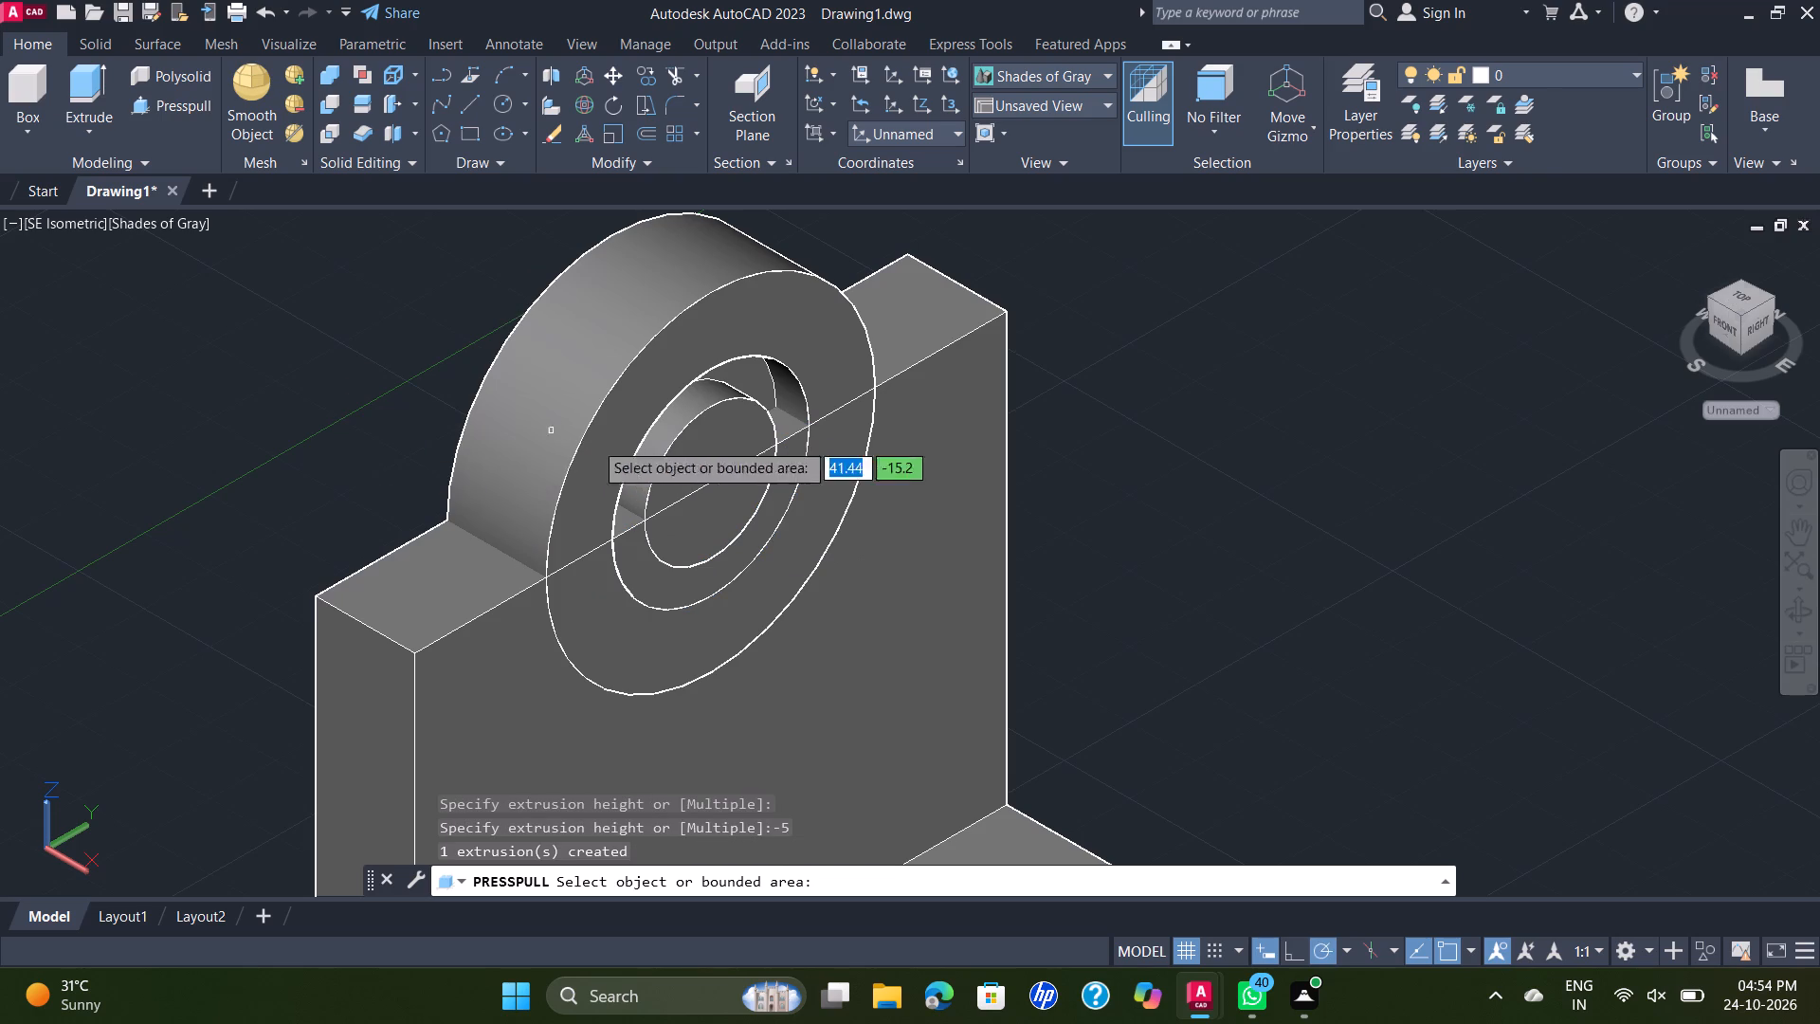
{"action": "scroll", "coordinate": [735, 438], "scroll_direction": "up", "scroll_amount": 1}
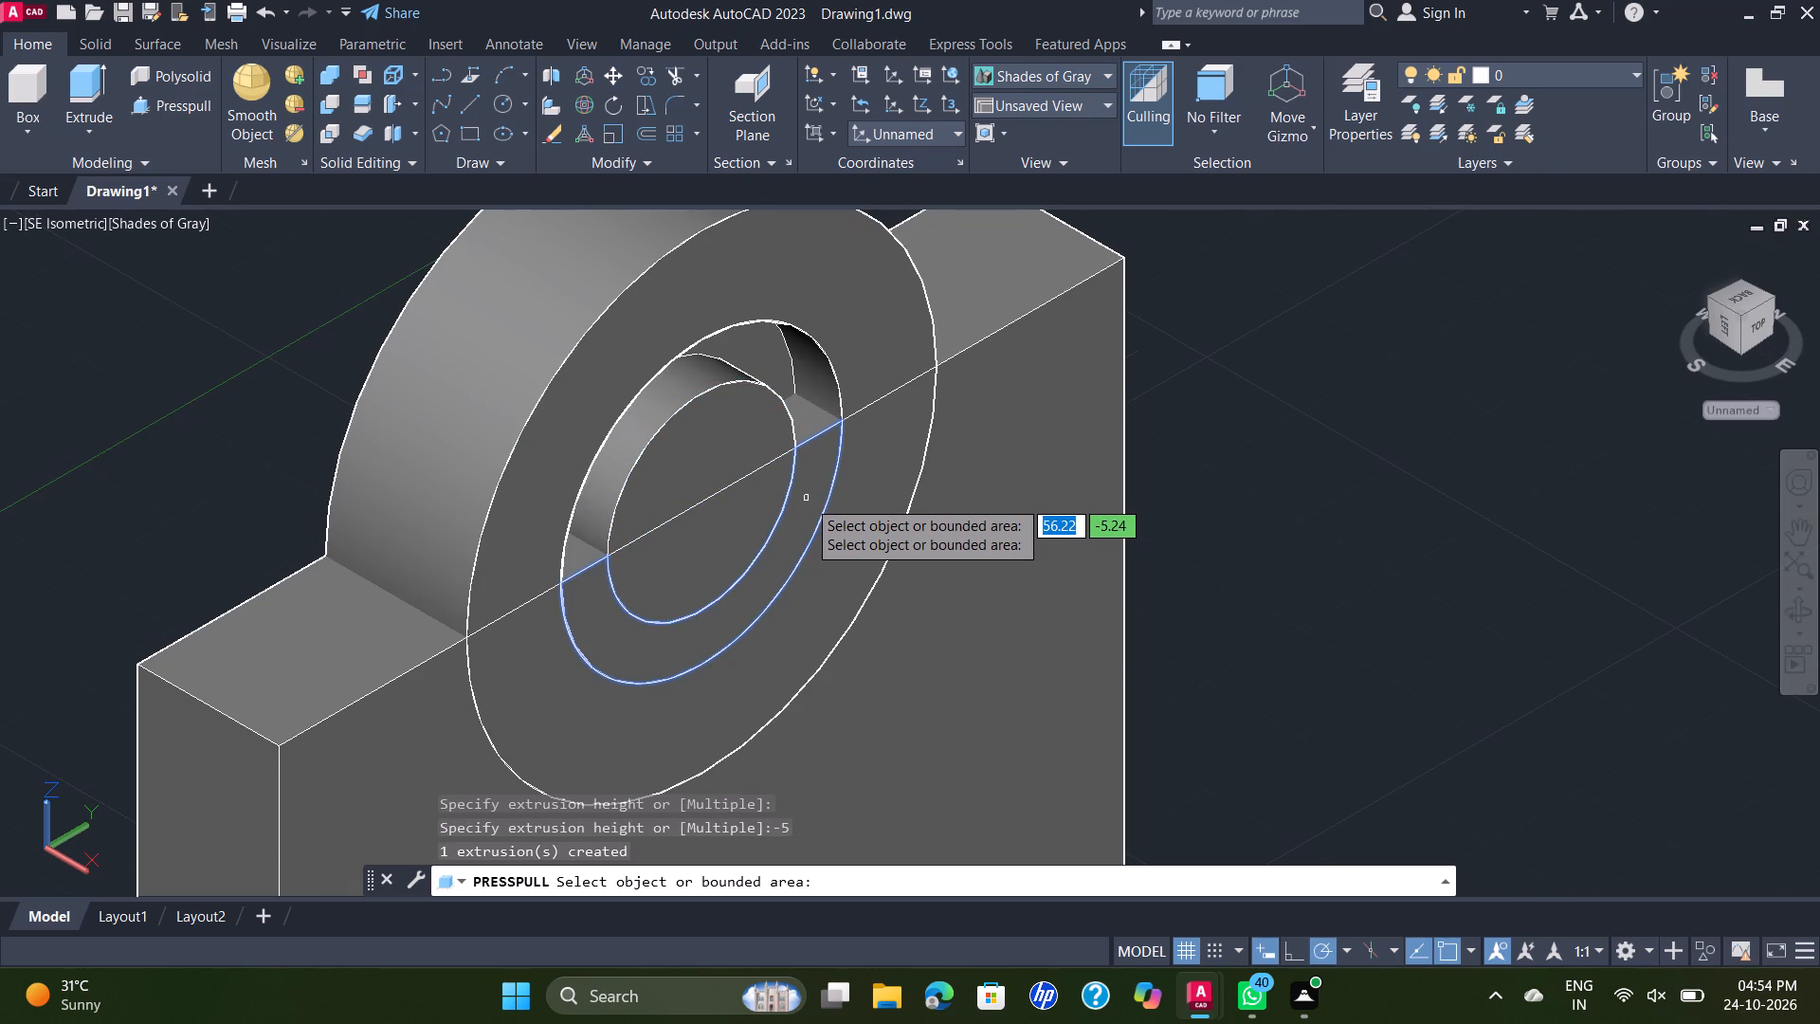
{"action": "left_click", "coordinate": [807, 499]}
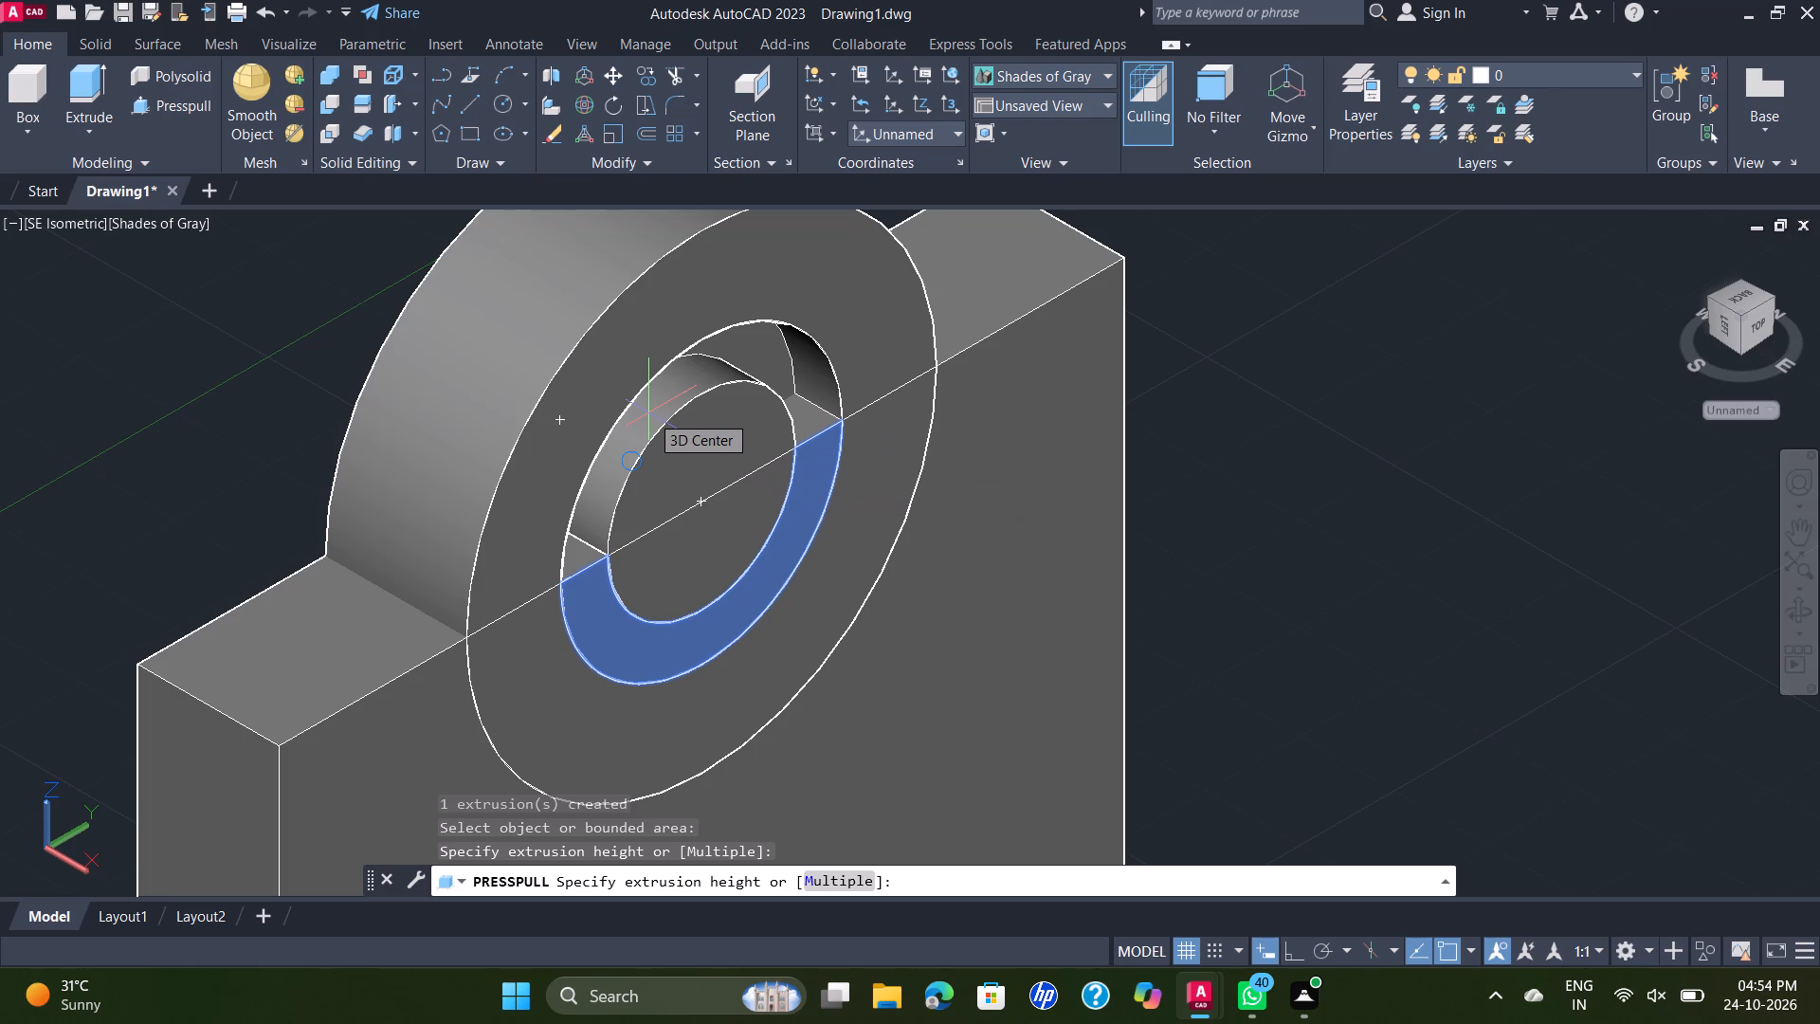
{"action": "key", "text": "minus"}
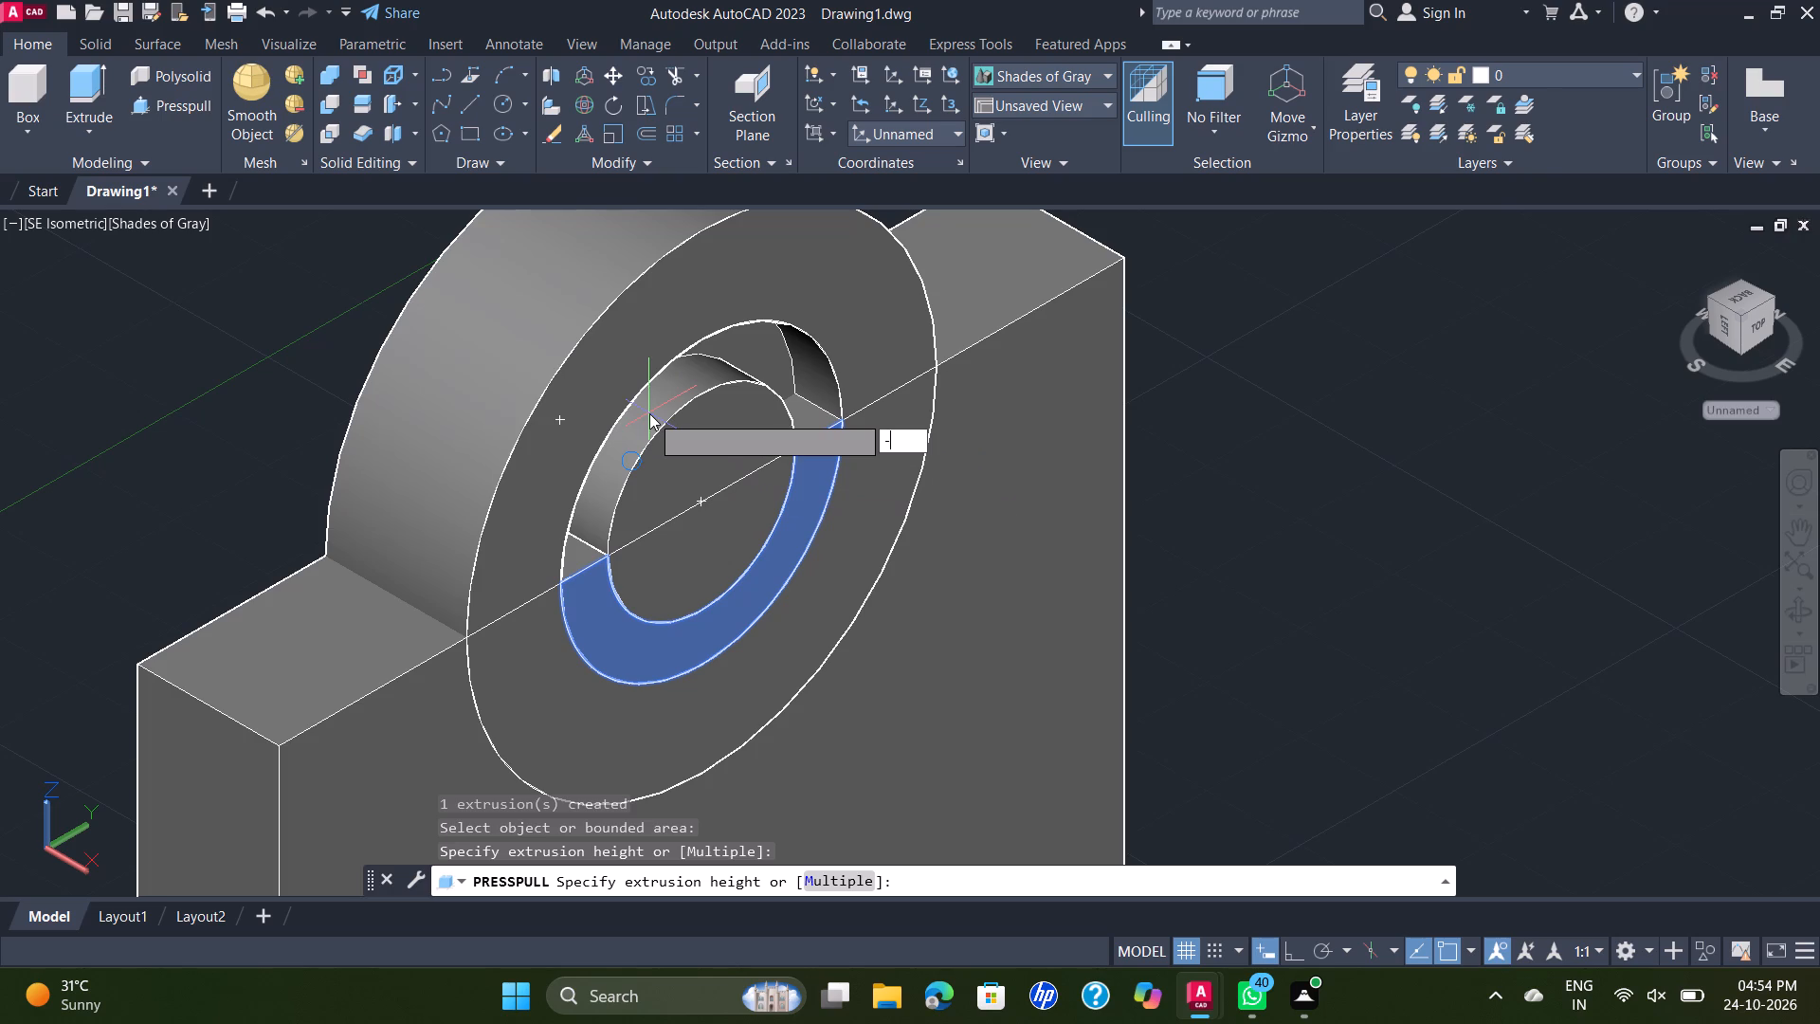
{"action": "key", "text": "5"}
{"action": "key", "text": "Return"}
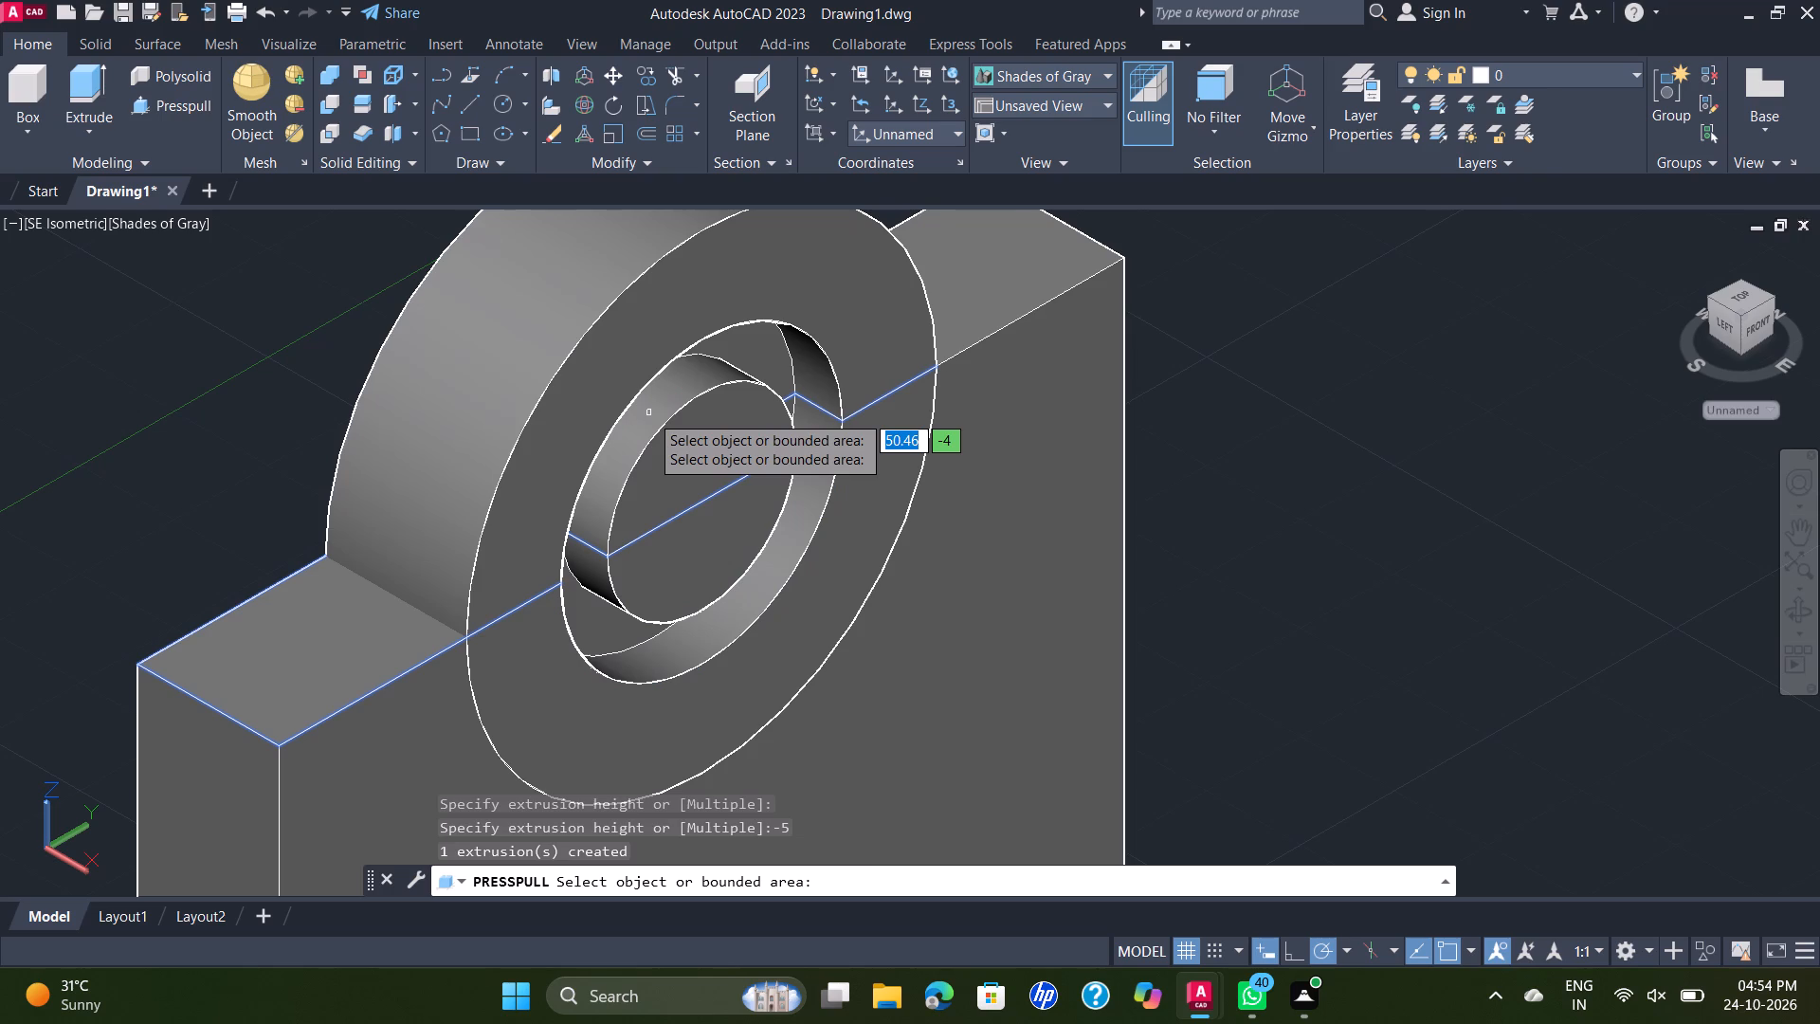
Presspull the upper and lower areas inside the 20 mm circle back past the wall, cutting a through hole in the boss.
{"action": "scroll", "coordinate": [1383, 353], "scroll_direction": "down", "scroll_amount": 1}
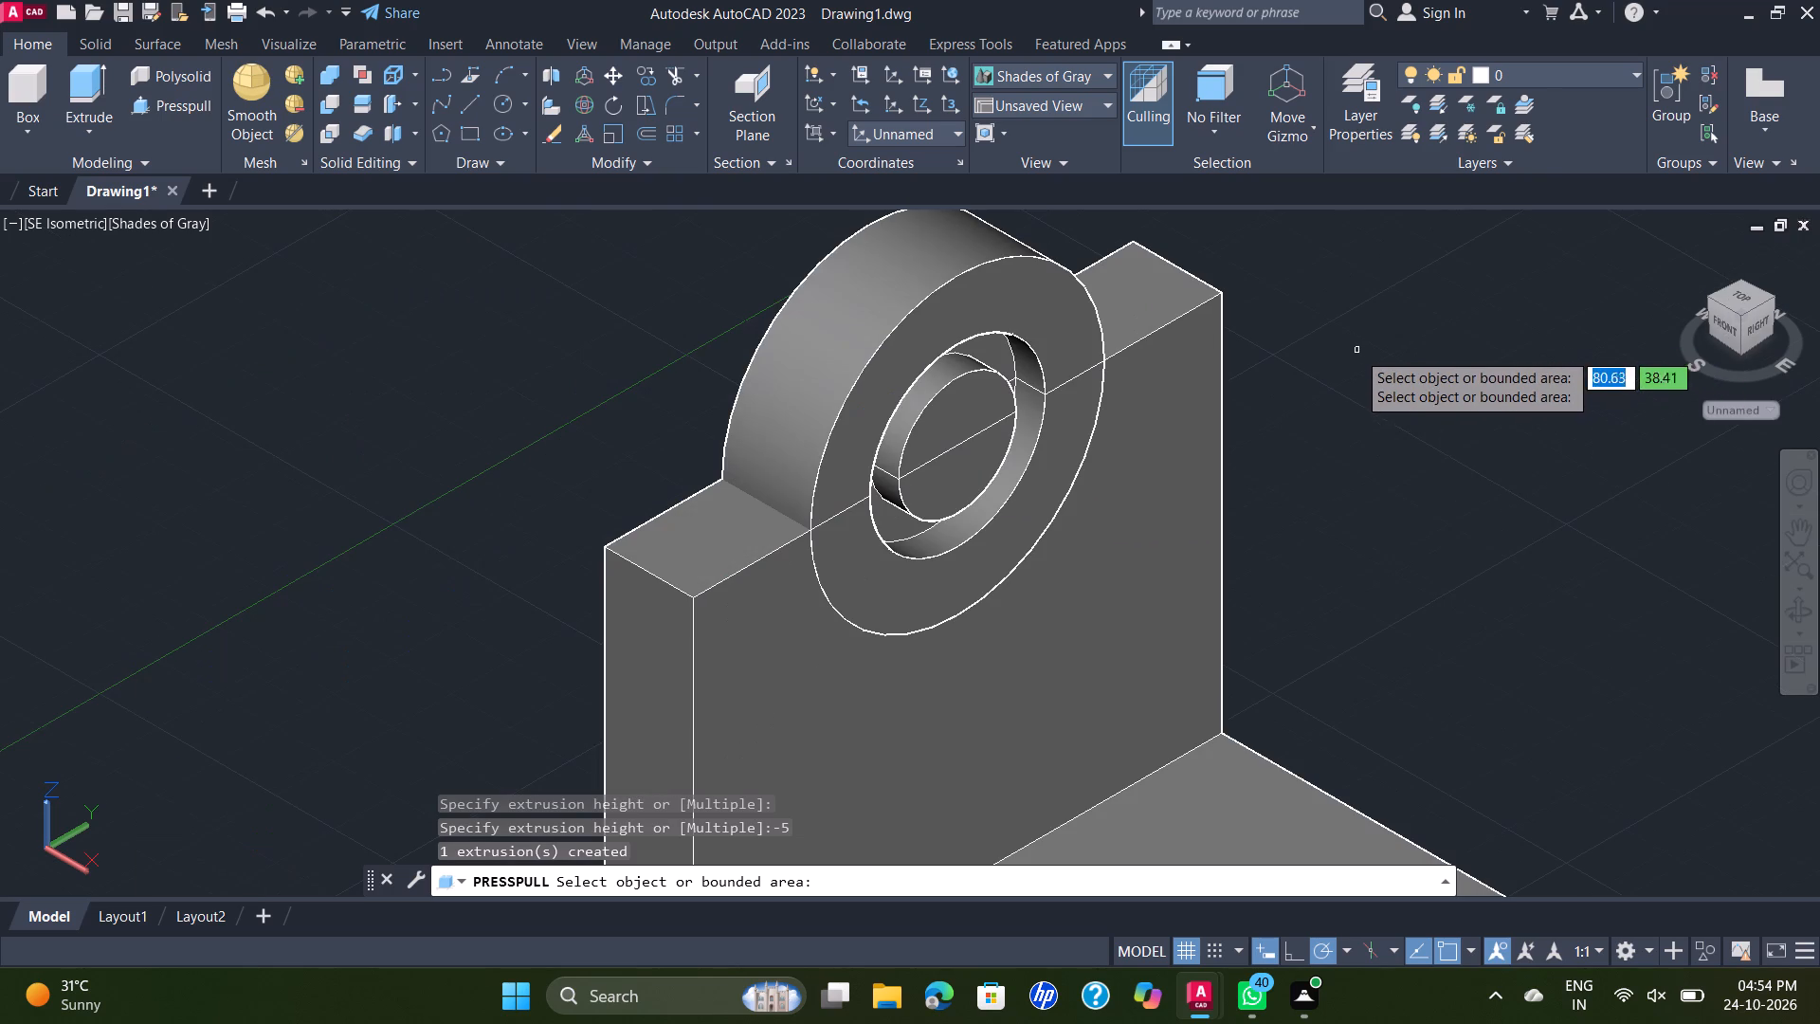
{"action": "middle_click_drag", "start_coordinate": [1333, 402], "coordinate": [1332, 402], "text": "shift"}
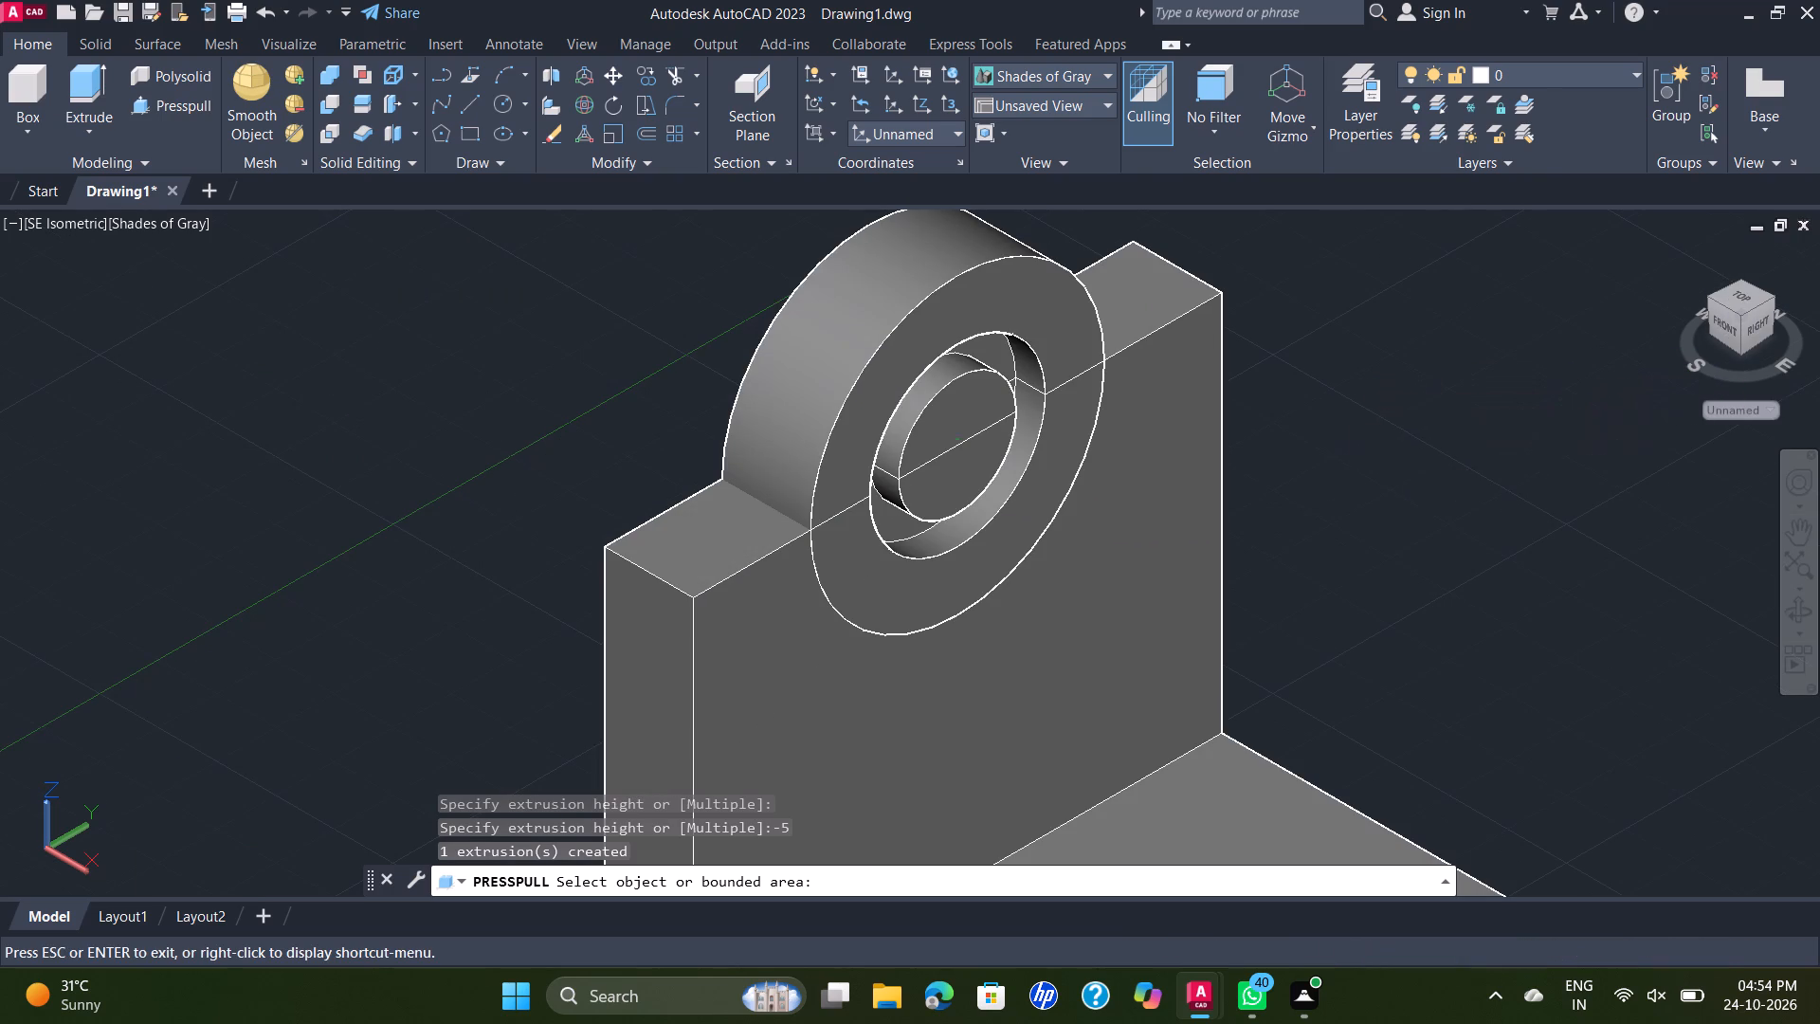
{"action": "middle_click_drag", "start_coordinate": [1332, 402], "coordinate": [1338, 360], "text": "shift"}
{"action": "left_click_drag", "start_coordinate": [943, 423], "coordinate": [919, 416]}
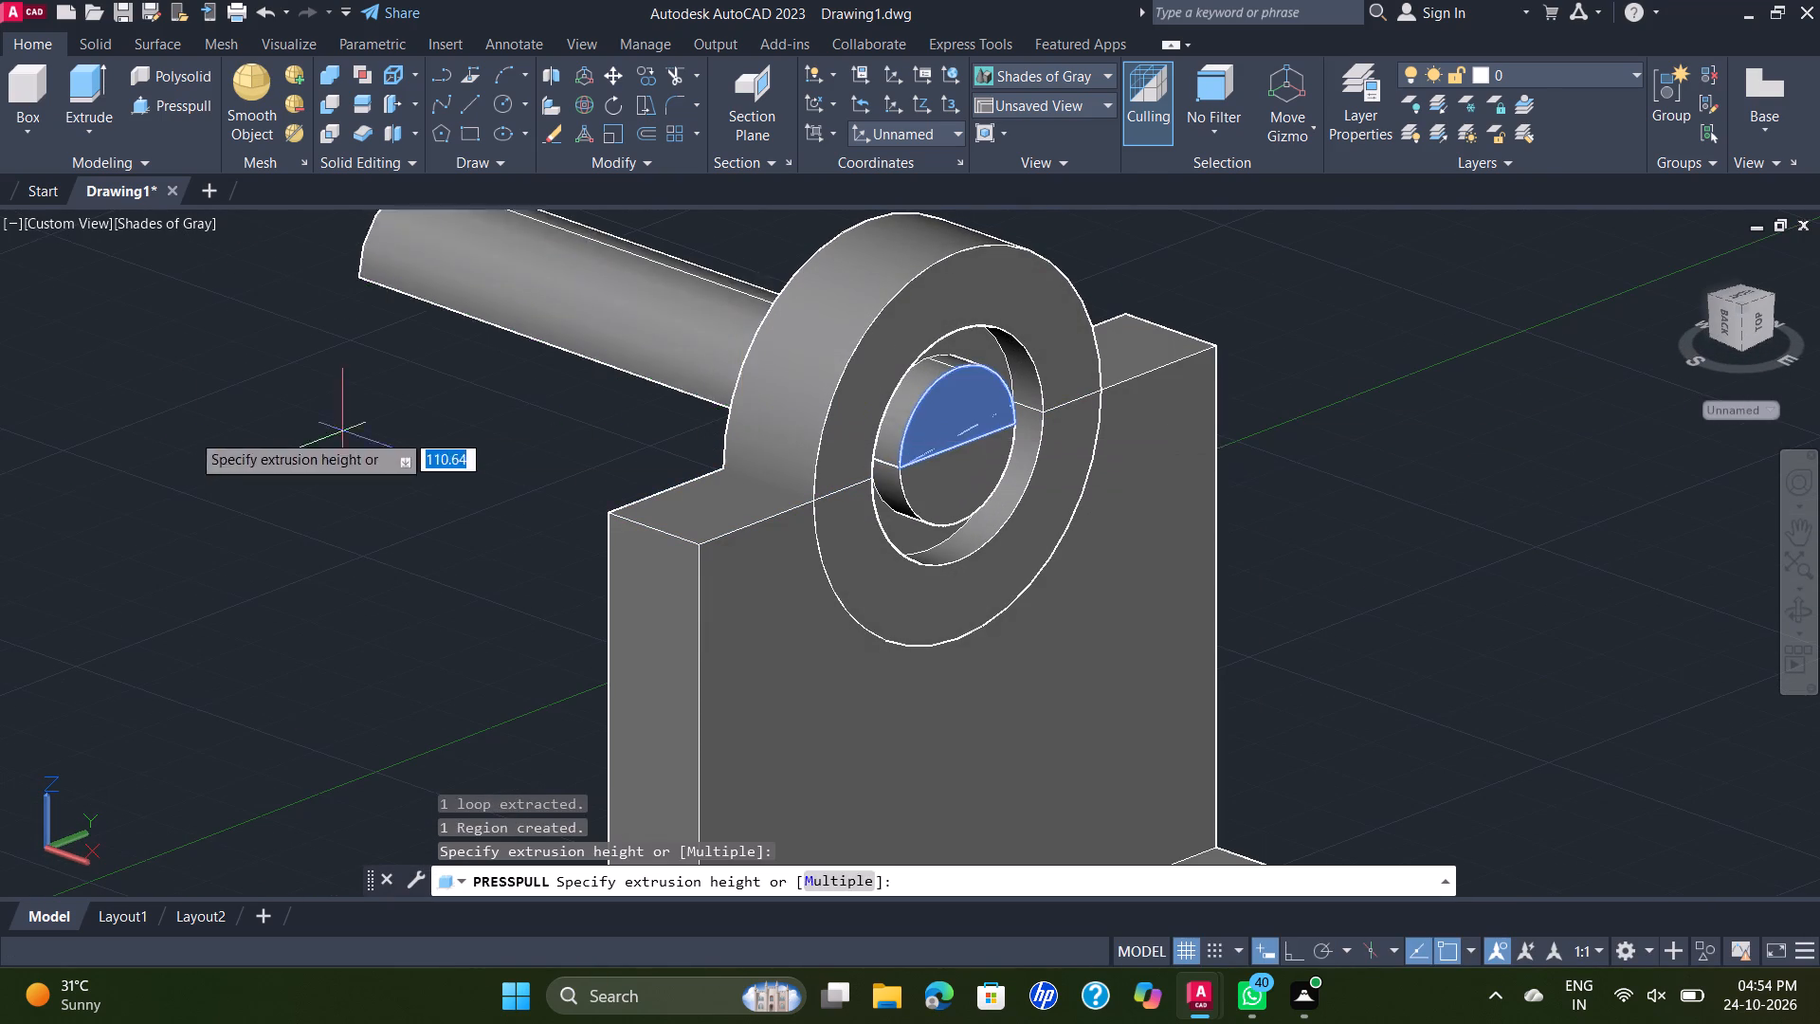
{"action": "left_click", "coordinate": [188, 430]}
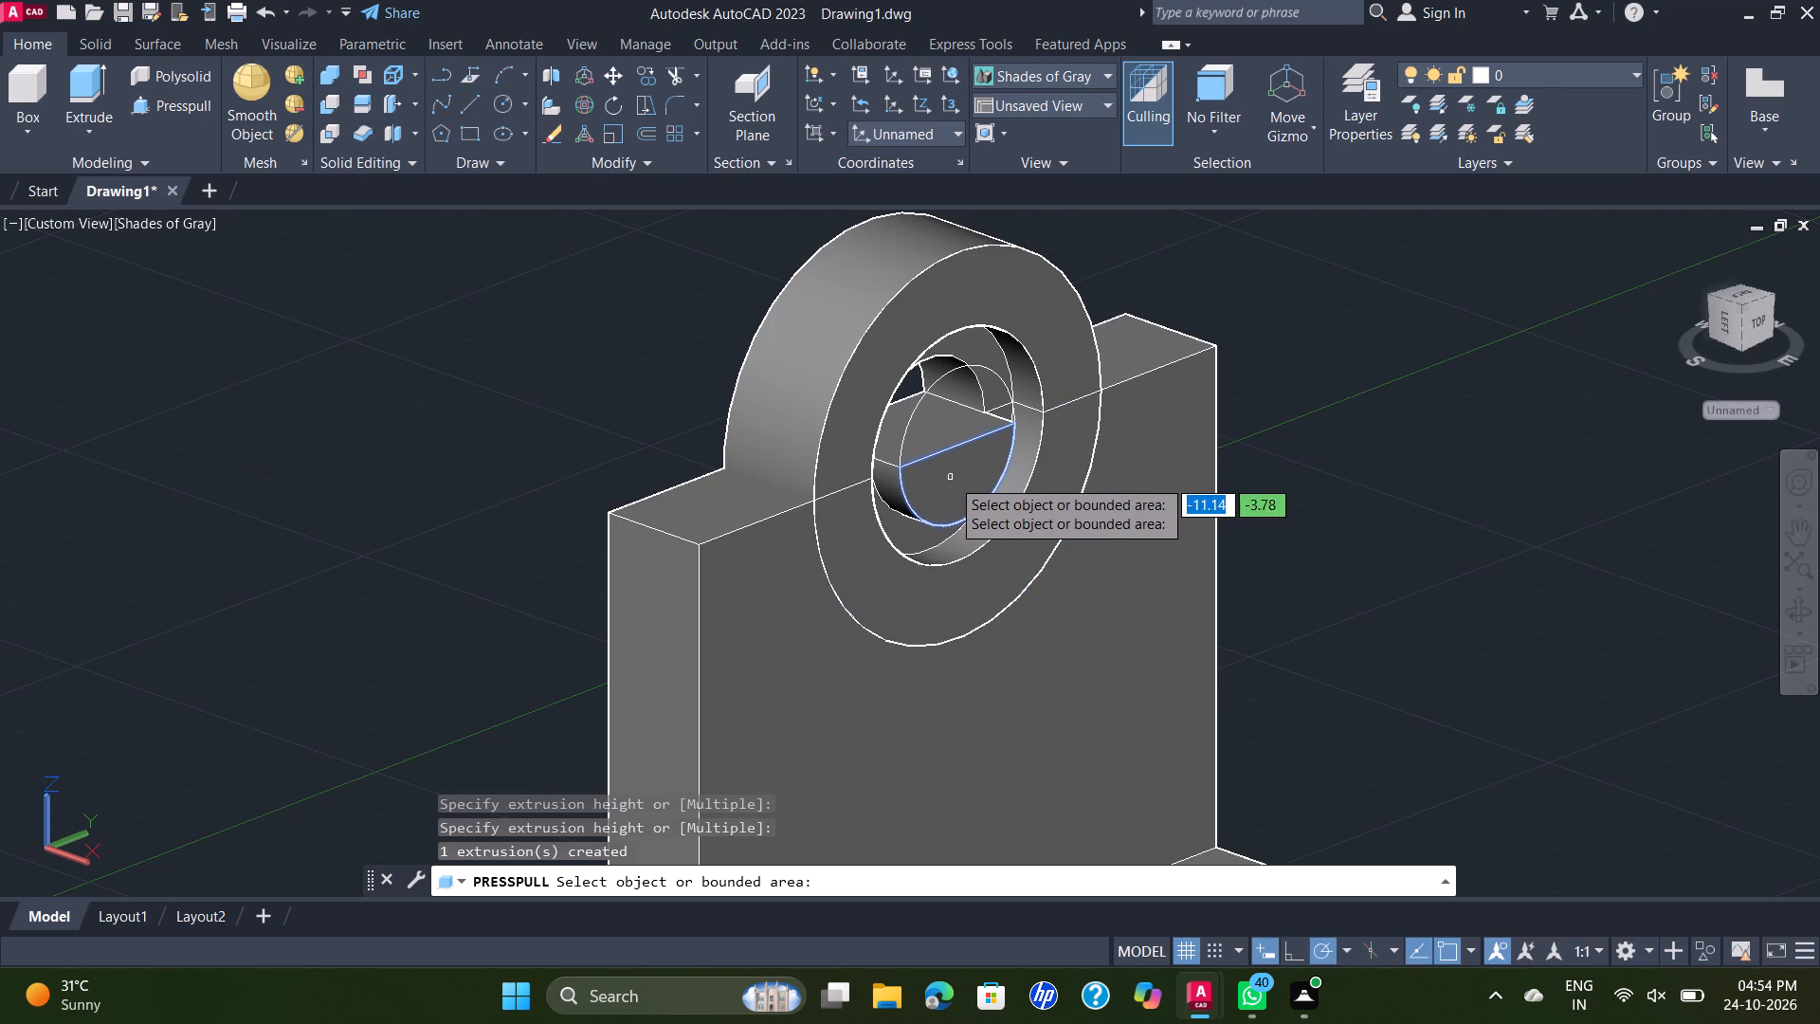
{"action": "left_click_drag", "start_coordinate": [968, 463], "coordinate": [959, 457]}
{"action": "left_click", "coordinate": [632, 382]}
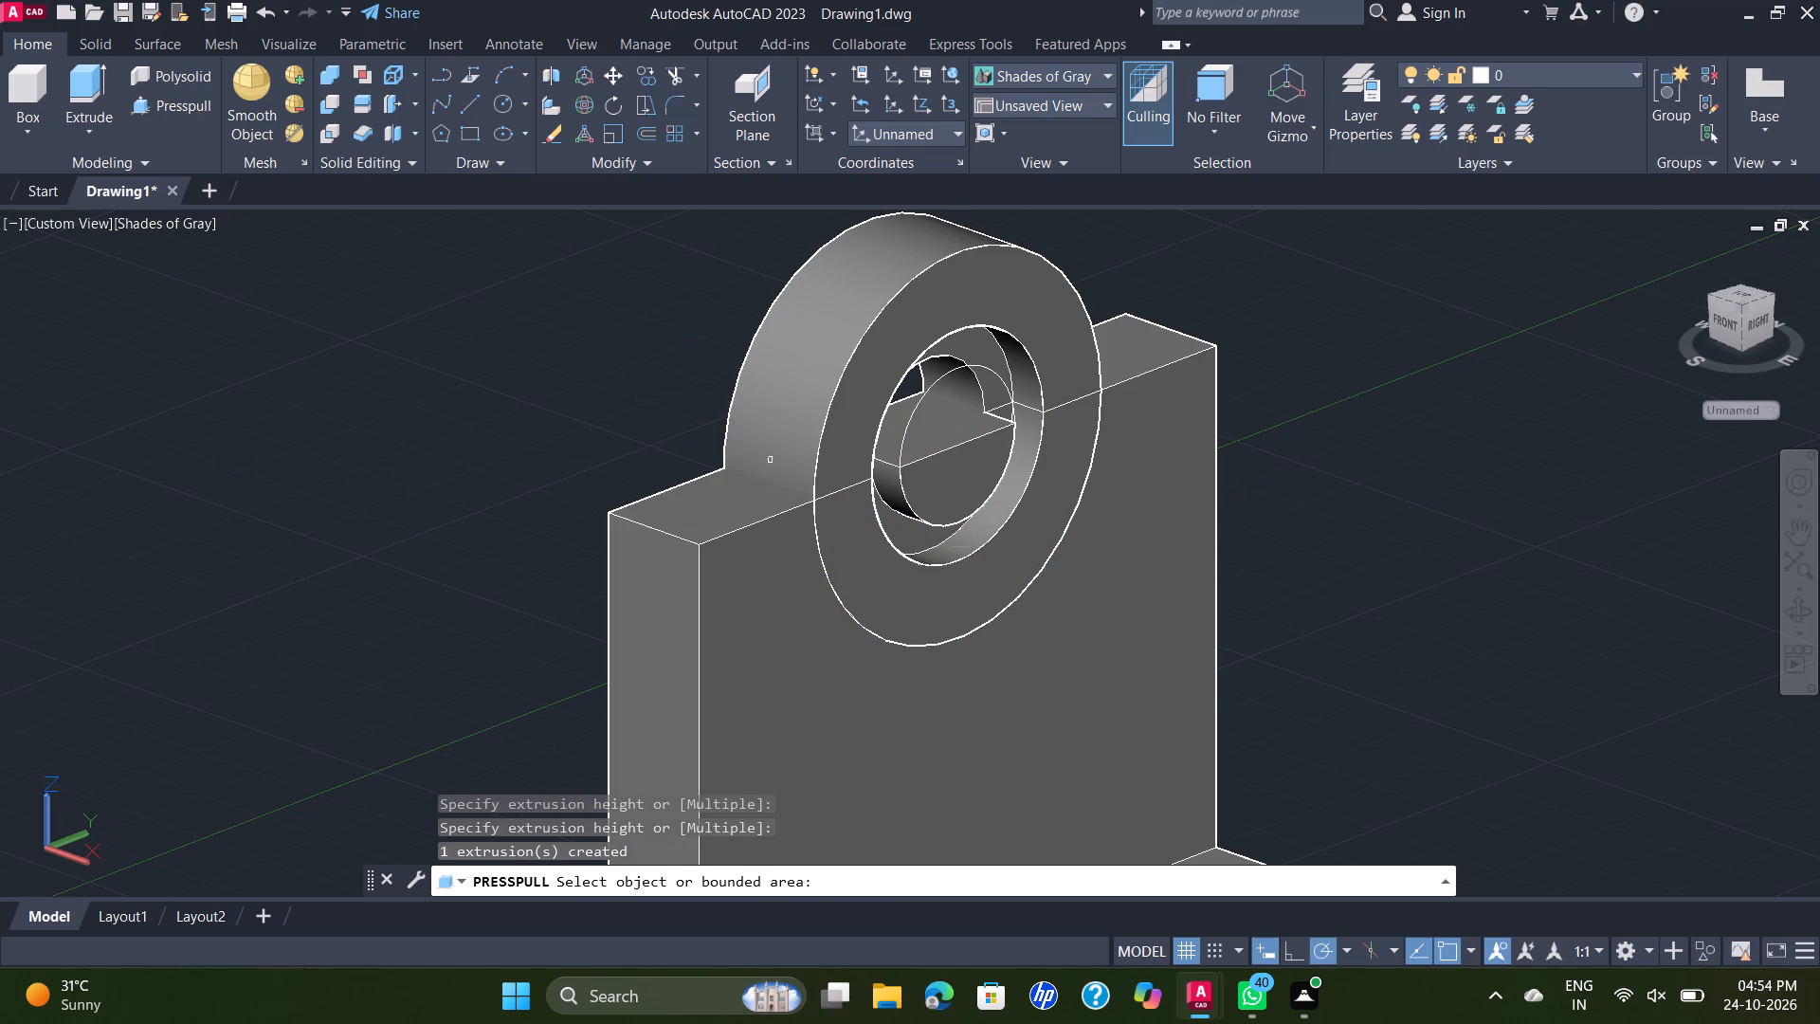
{"action": "left_click", "coordinate": [985, 452]}
{"action": "left_click", "coordinate": [337, 419]}
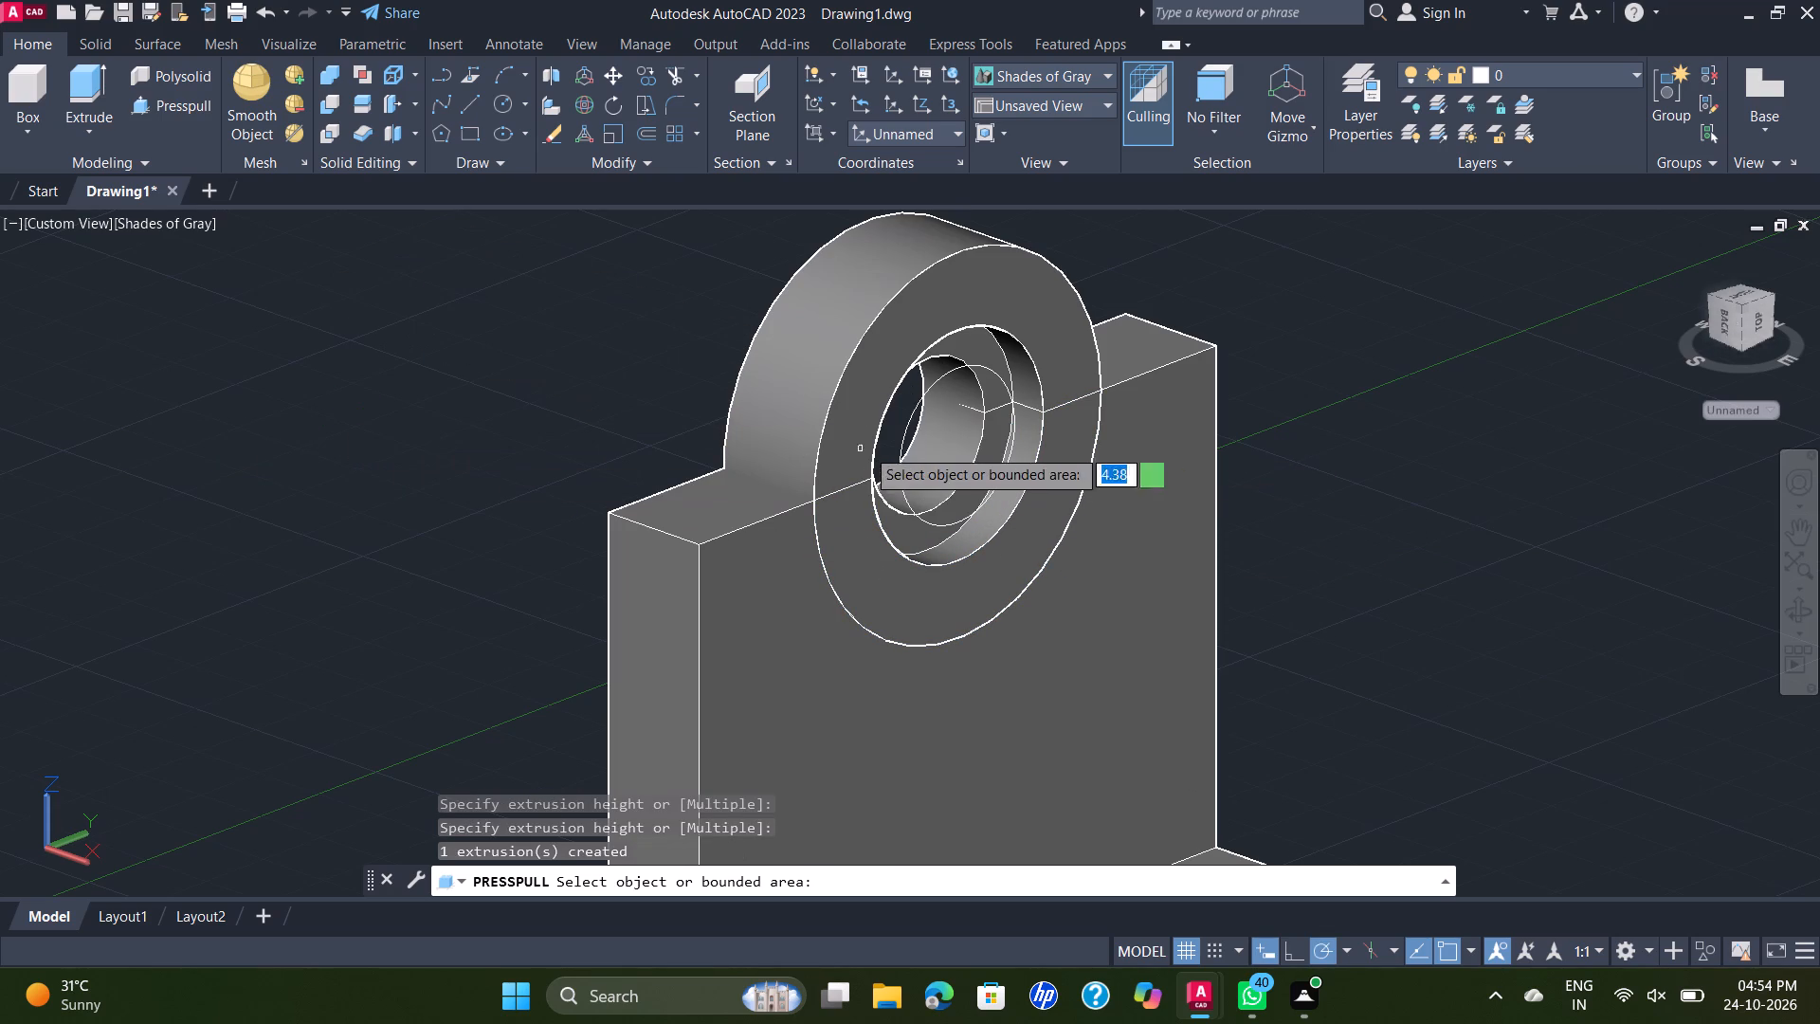
{"action": "key", "text": "Escape"}
{"action": "scroll", "coordinate": [1238, 398], "scroll_direction": "down", "scroll_amount": 2}
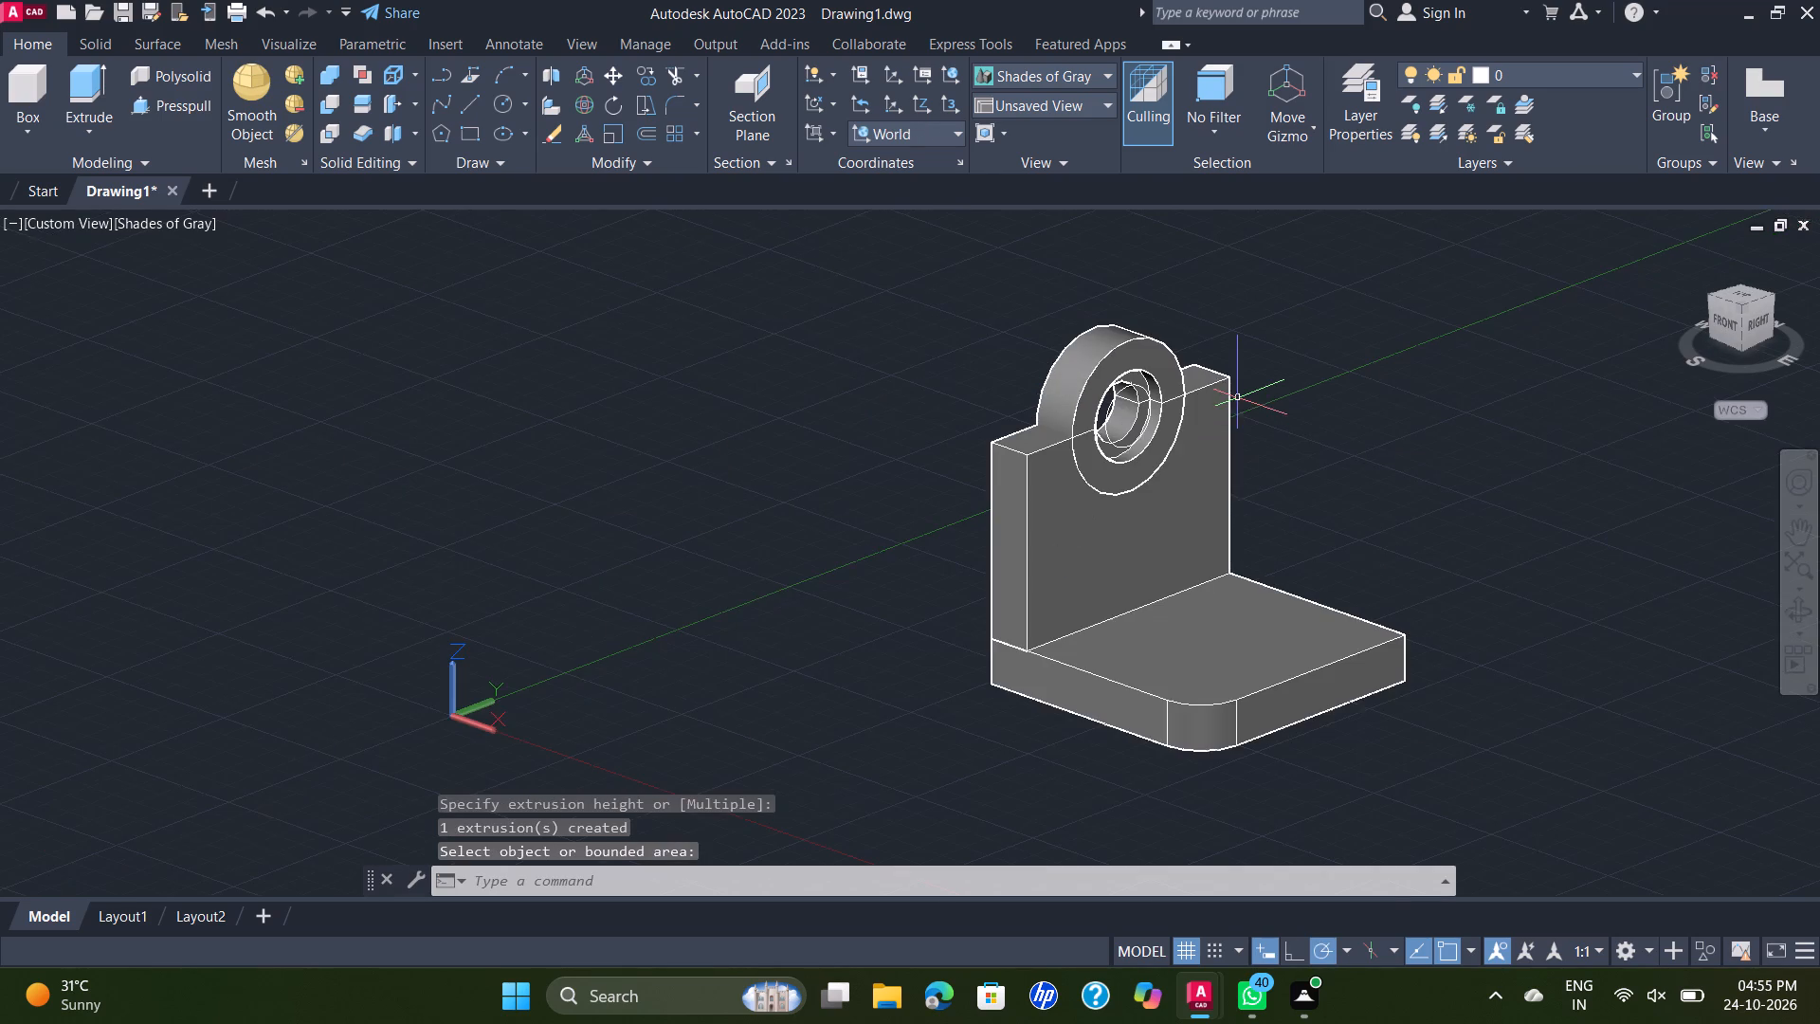
{"action": "scroll", "coordinate": [1152, 396], "scroll_direction": "up", "scroll_amount": 2}
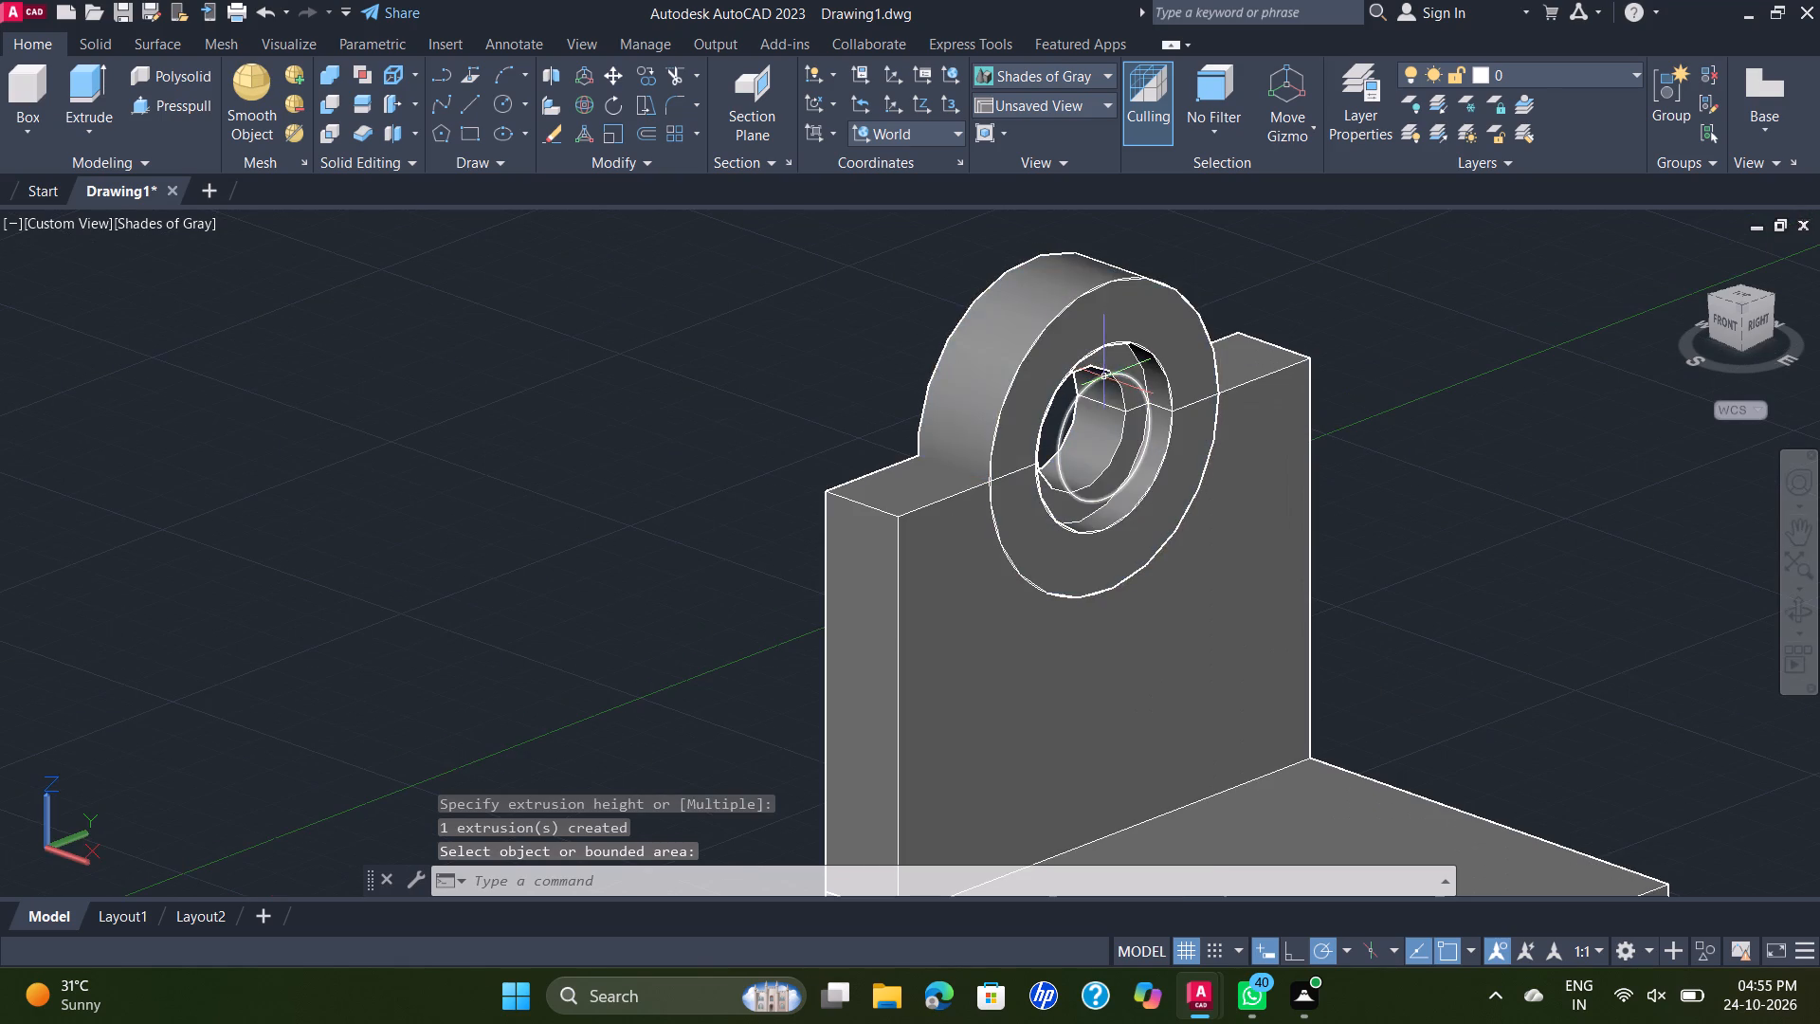
Delete the leftover 20 mm circle inside the boss's hole.
{"action": "left_click", "coordinate": [1082, 388]}
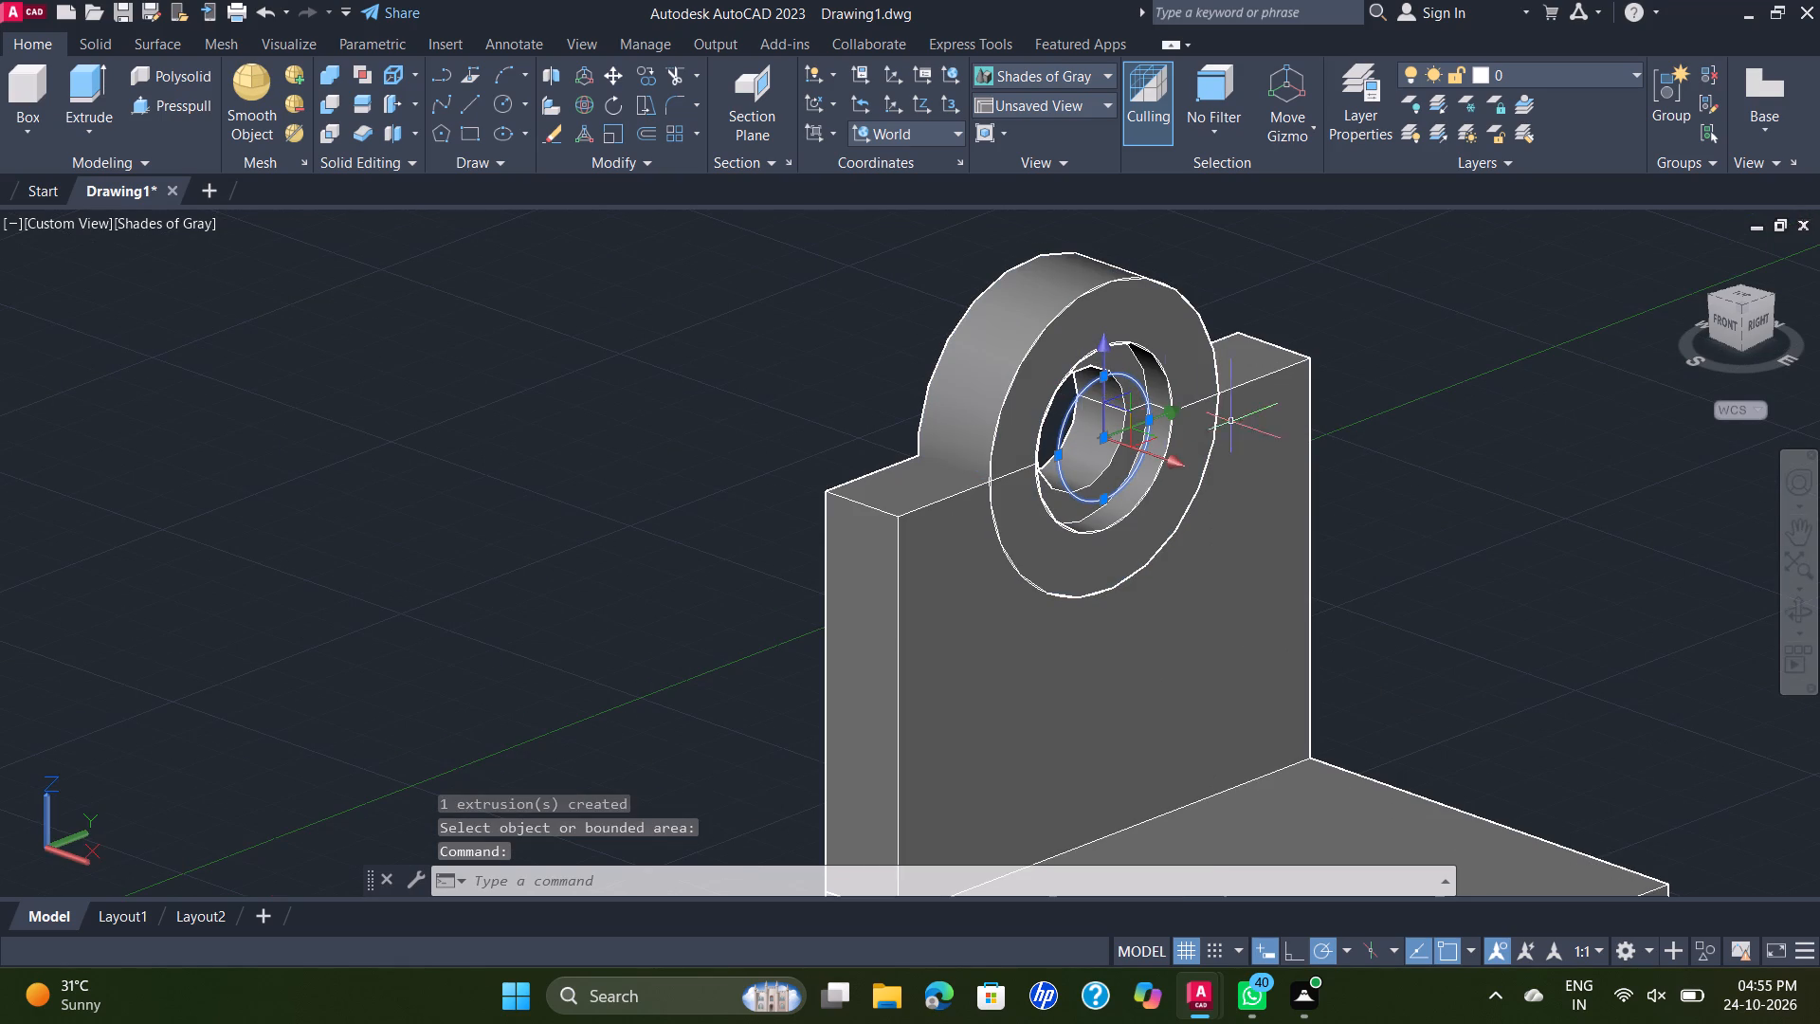
{"action": "key", "text": "Delete"}
Switch the model to the SE Isometric view.
{"action": "scroll", "coordinate": [1254, 420], "scroll_direction": "down", "scroll_amount": 1}
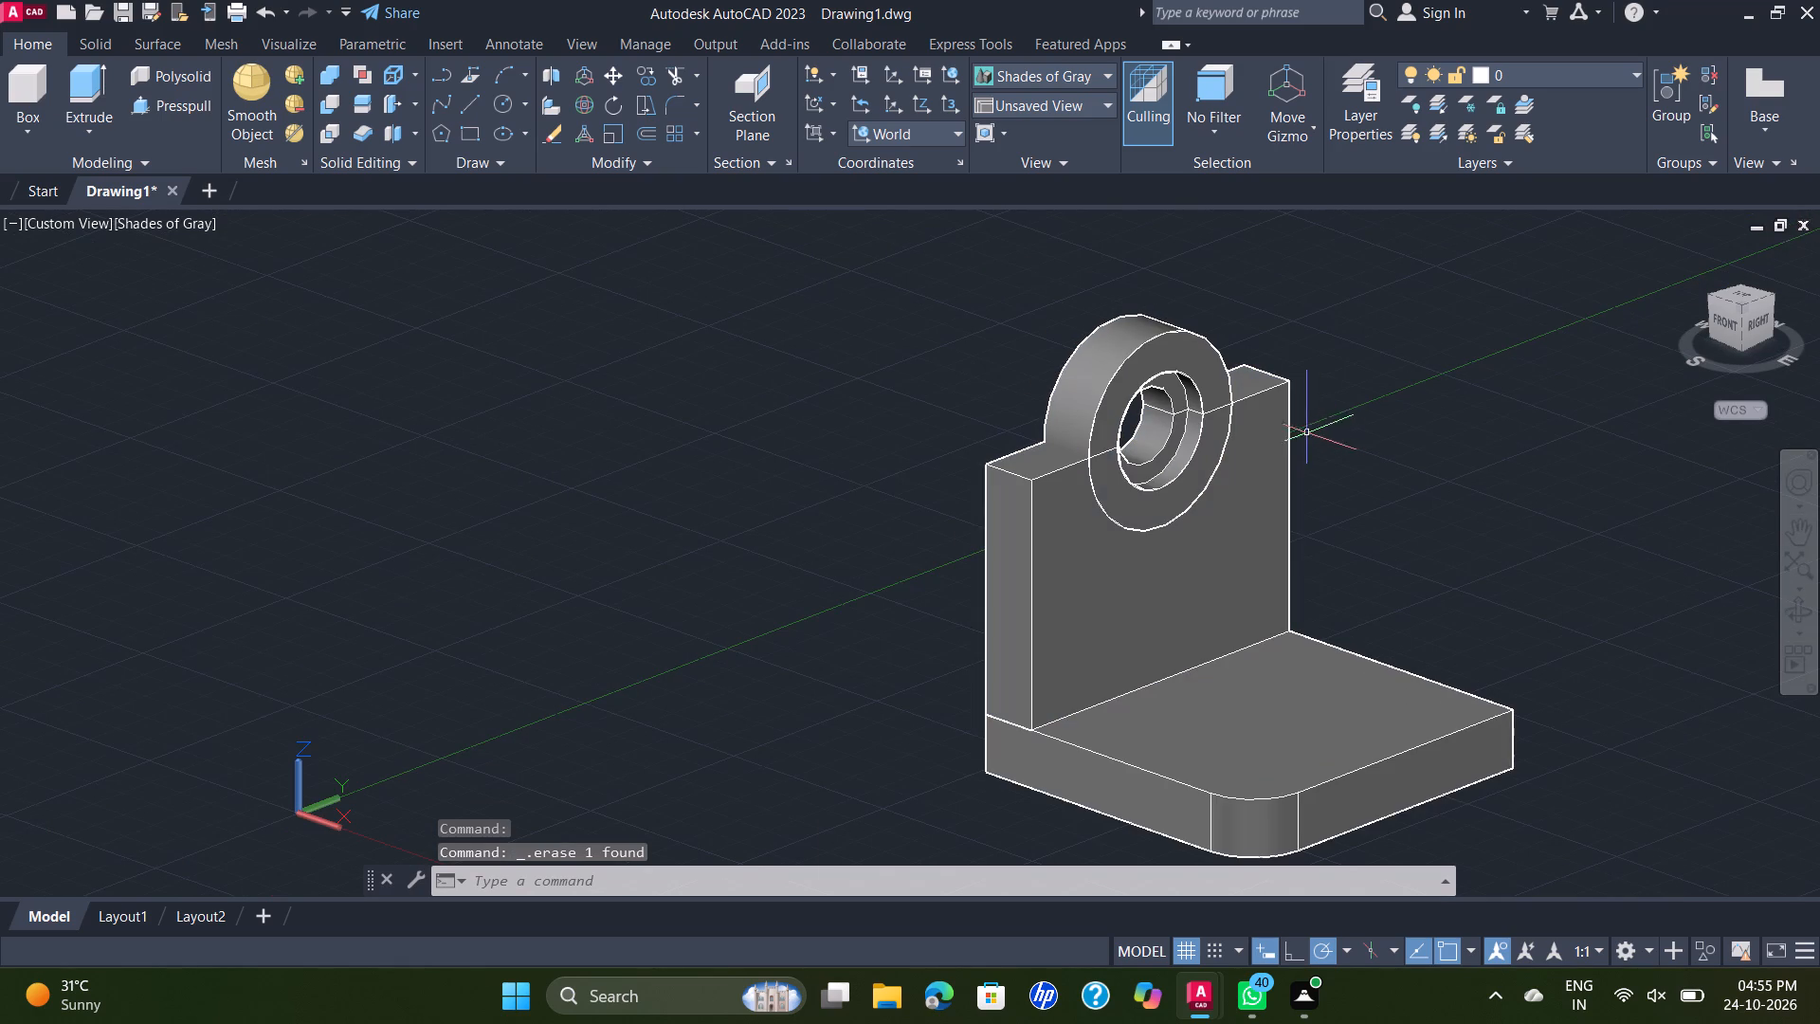
{"action": "left_click", "coordinate": [64, 225]}
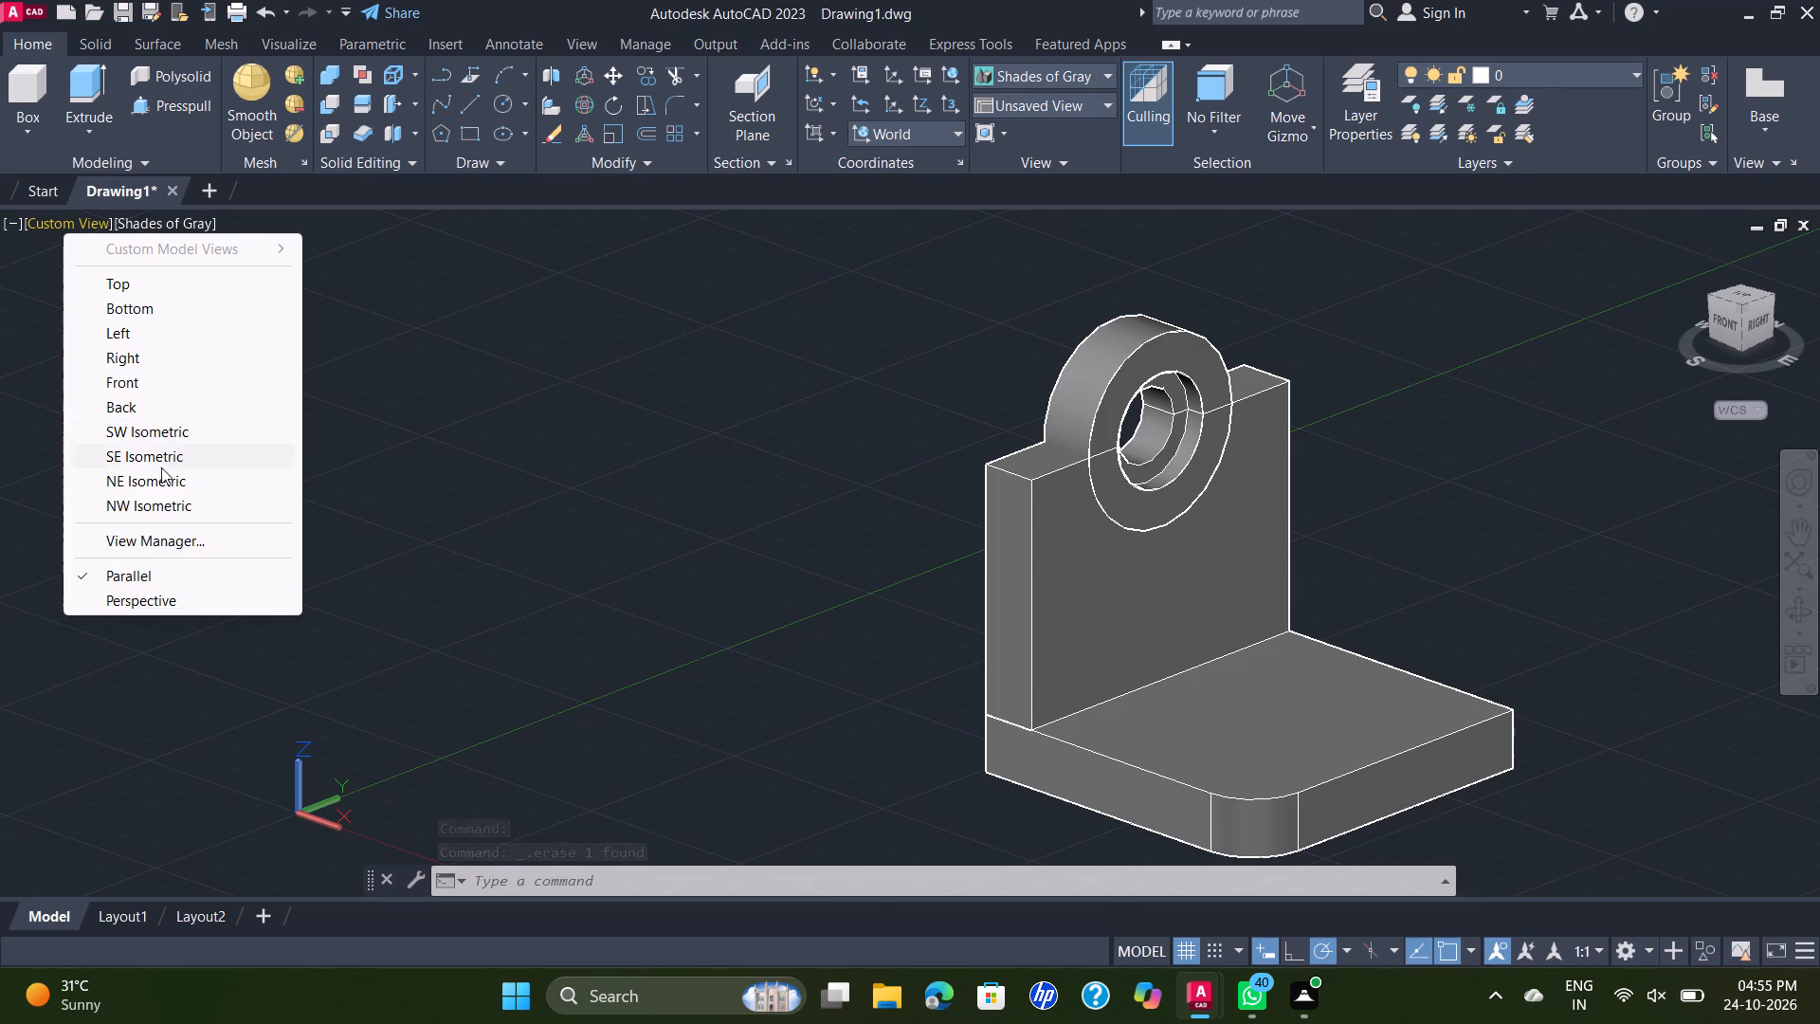
{"action": "left_click", "coordinate": [160, 461]}
{"action": "scroll", "coordinate": [1025, 541], "scroll_direction": "up", "scroll_amount": 1}
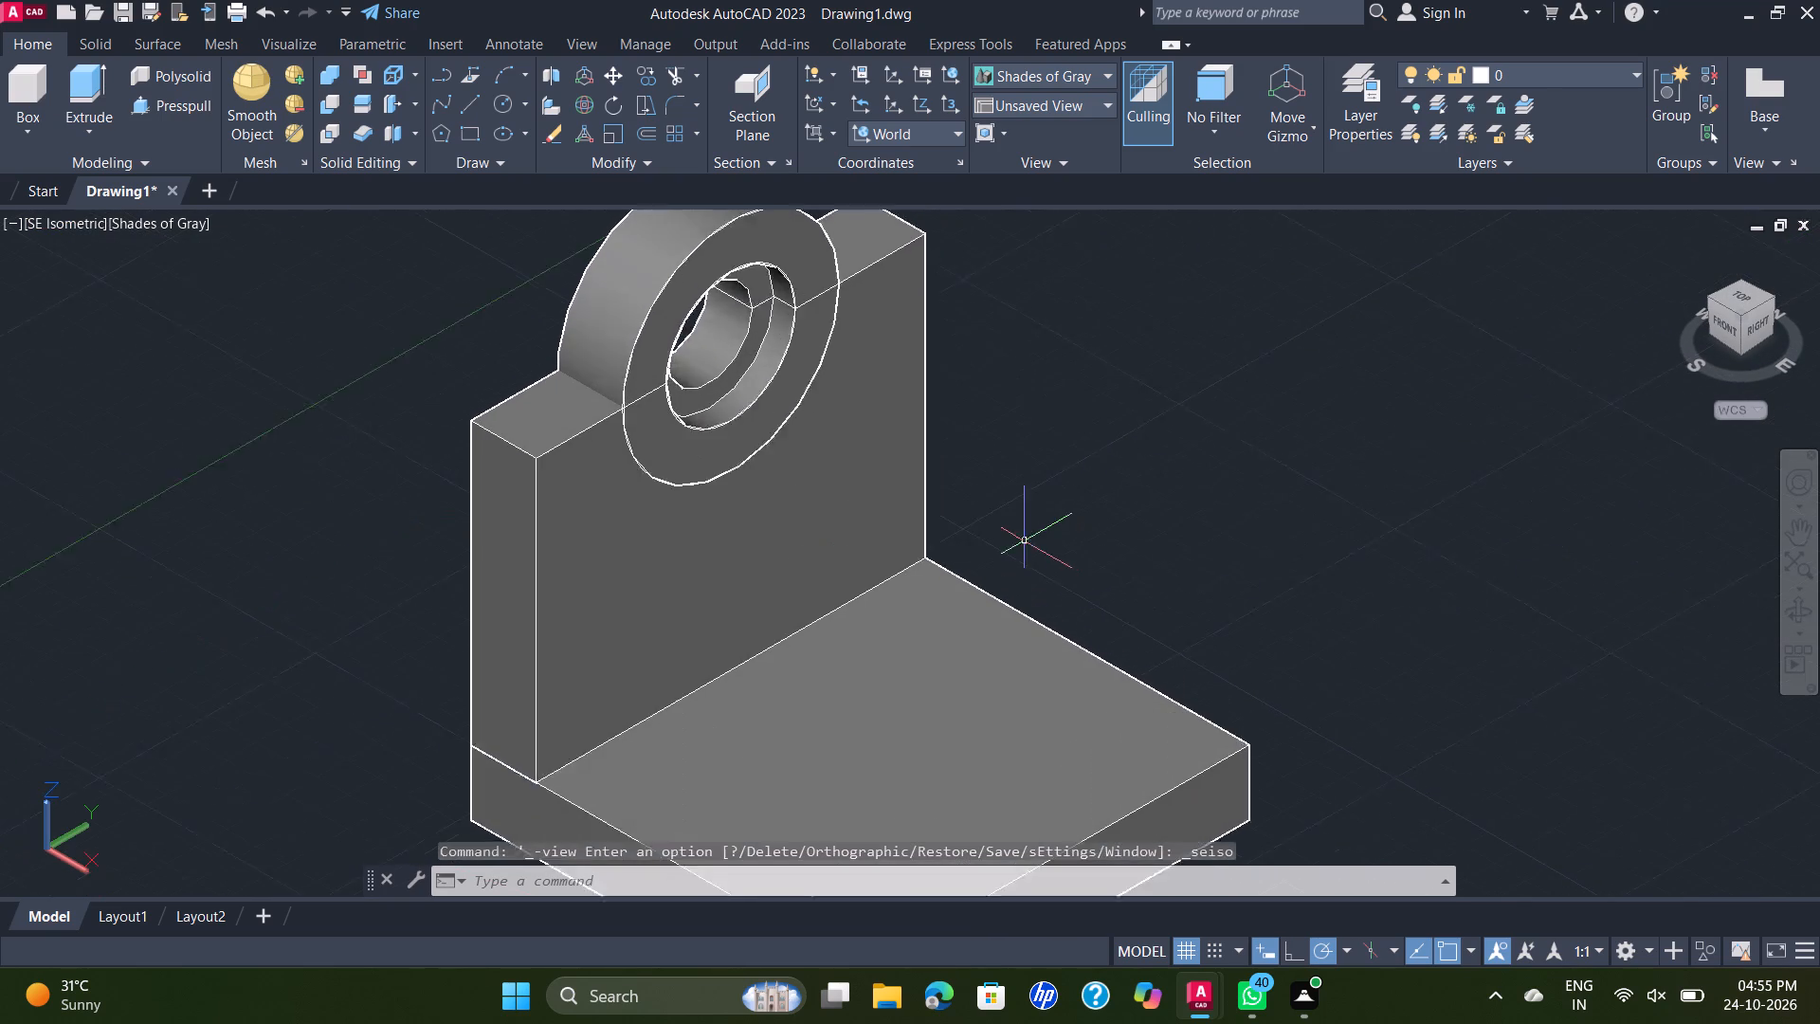
{"action": "scroll", "coordinate": [1023, 538], "scroll_direction": "up", "scroll_amount": 1}
{"action": "middle_click_drag", "start_coordinate": [1021, 535], "coordinate": [1029, 475]}
{"action": "scroll", "coordinate": [1029, 478], "scroll_direction": "down", "scroll_amount": 2}
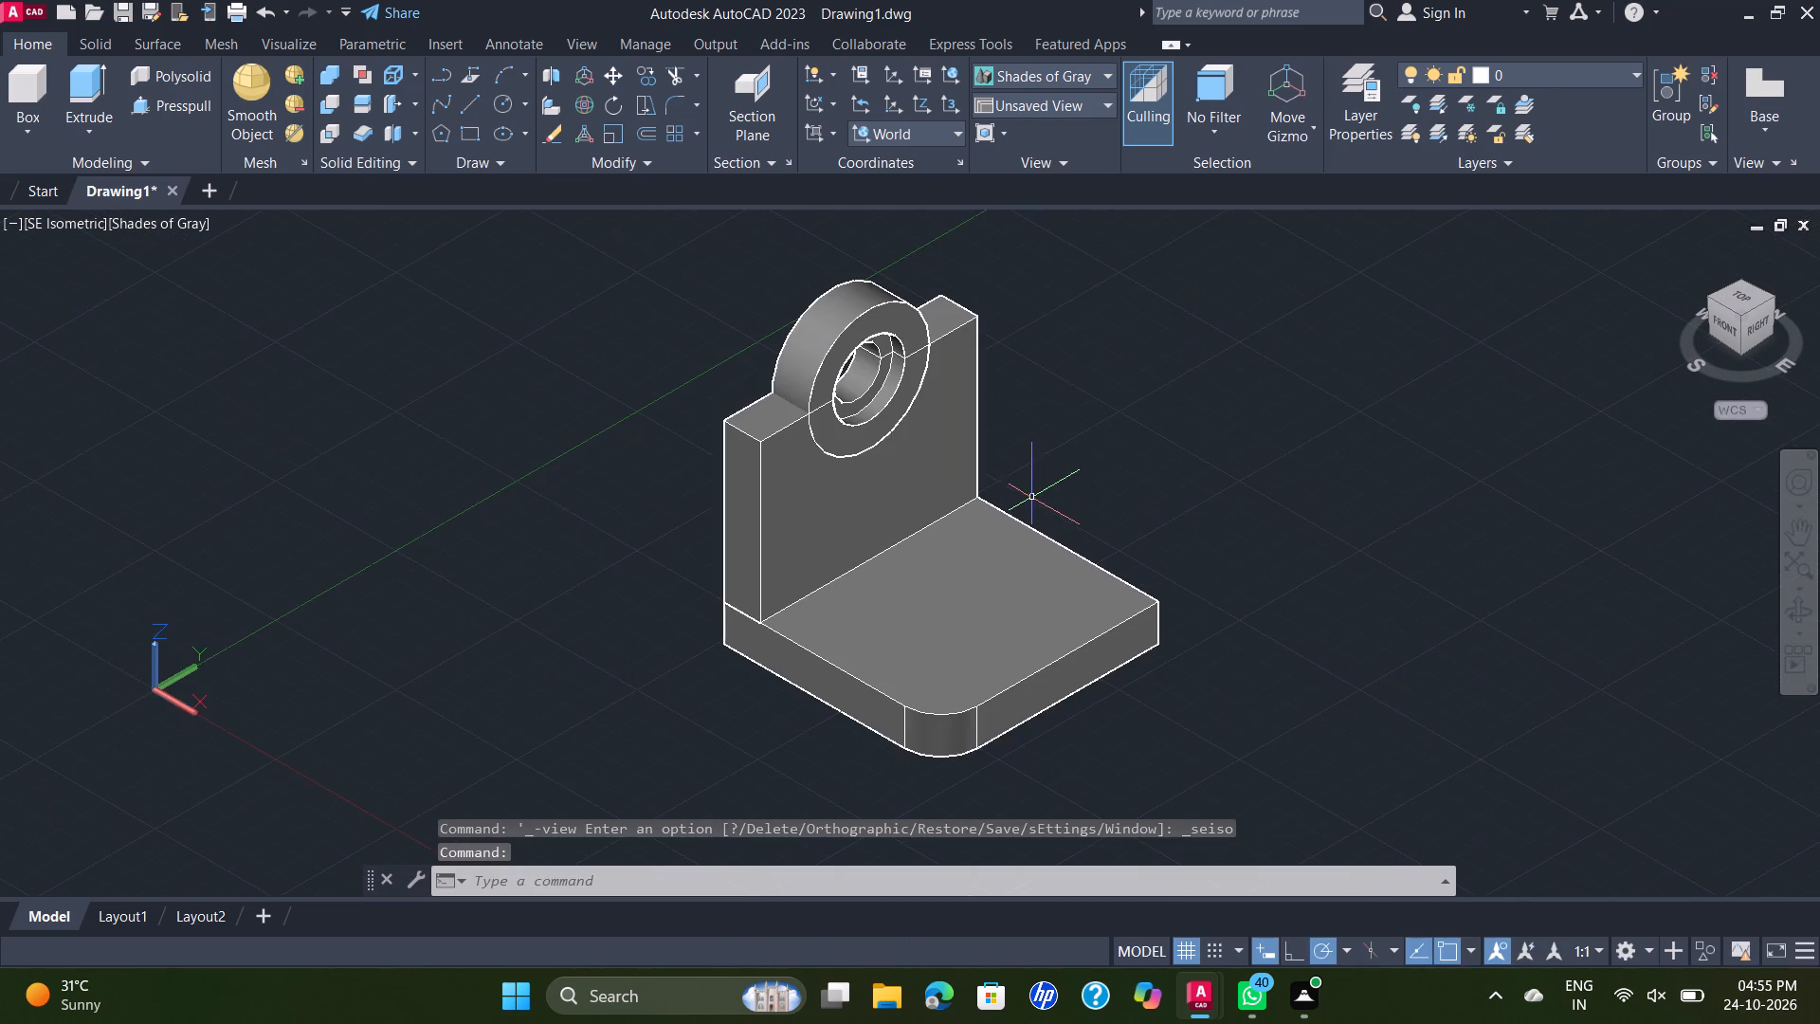
{"action": "scroll", "coordinate": [988, 510], "scroll_direction": "up", "scroll_amount": 1}
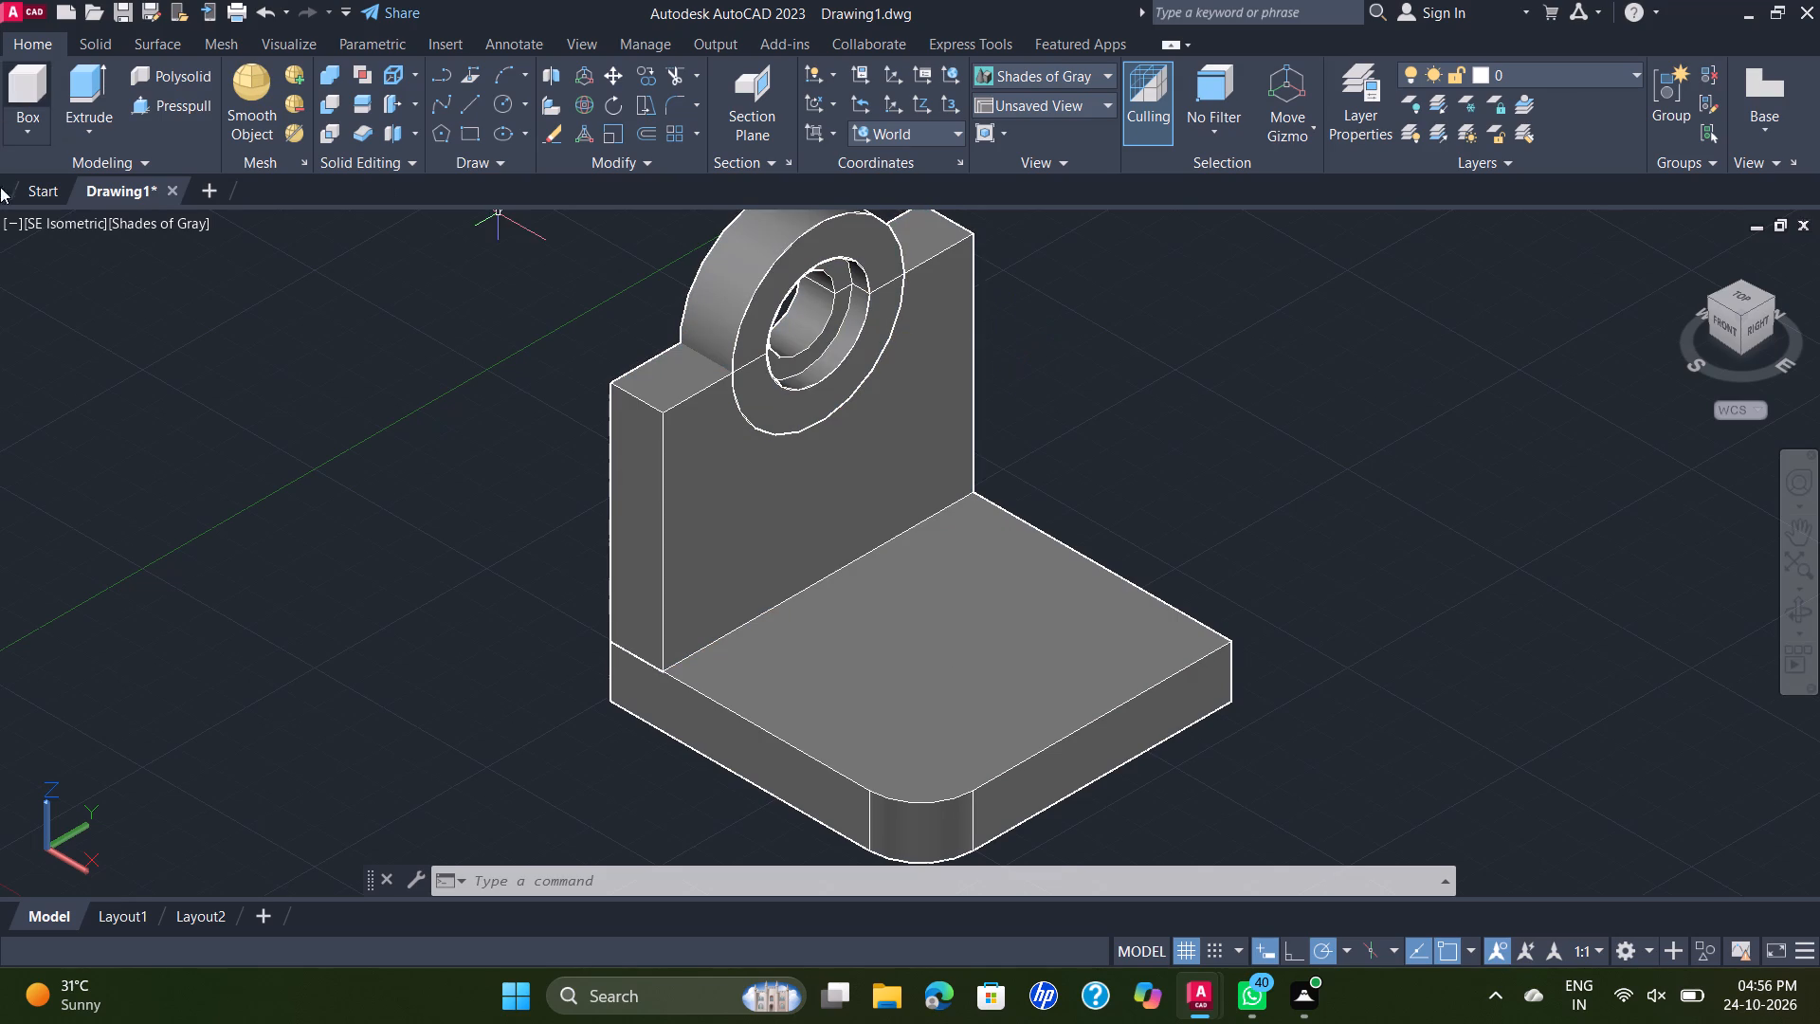
Change the visual style to 2D Wireframe.
{"action": "left_click", "coordinate": [44, 218]}
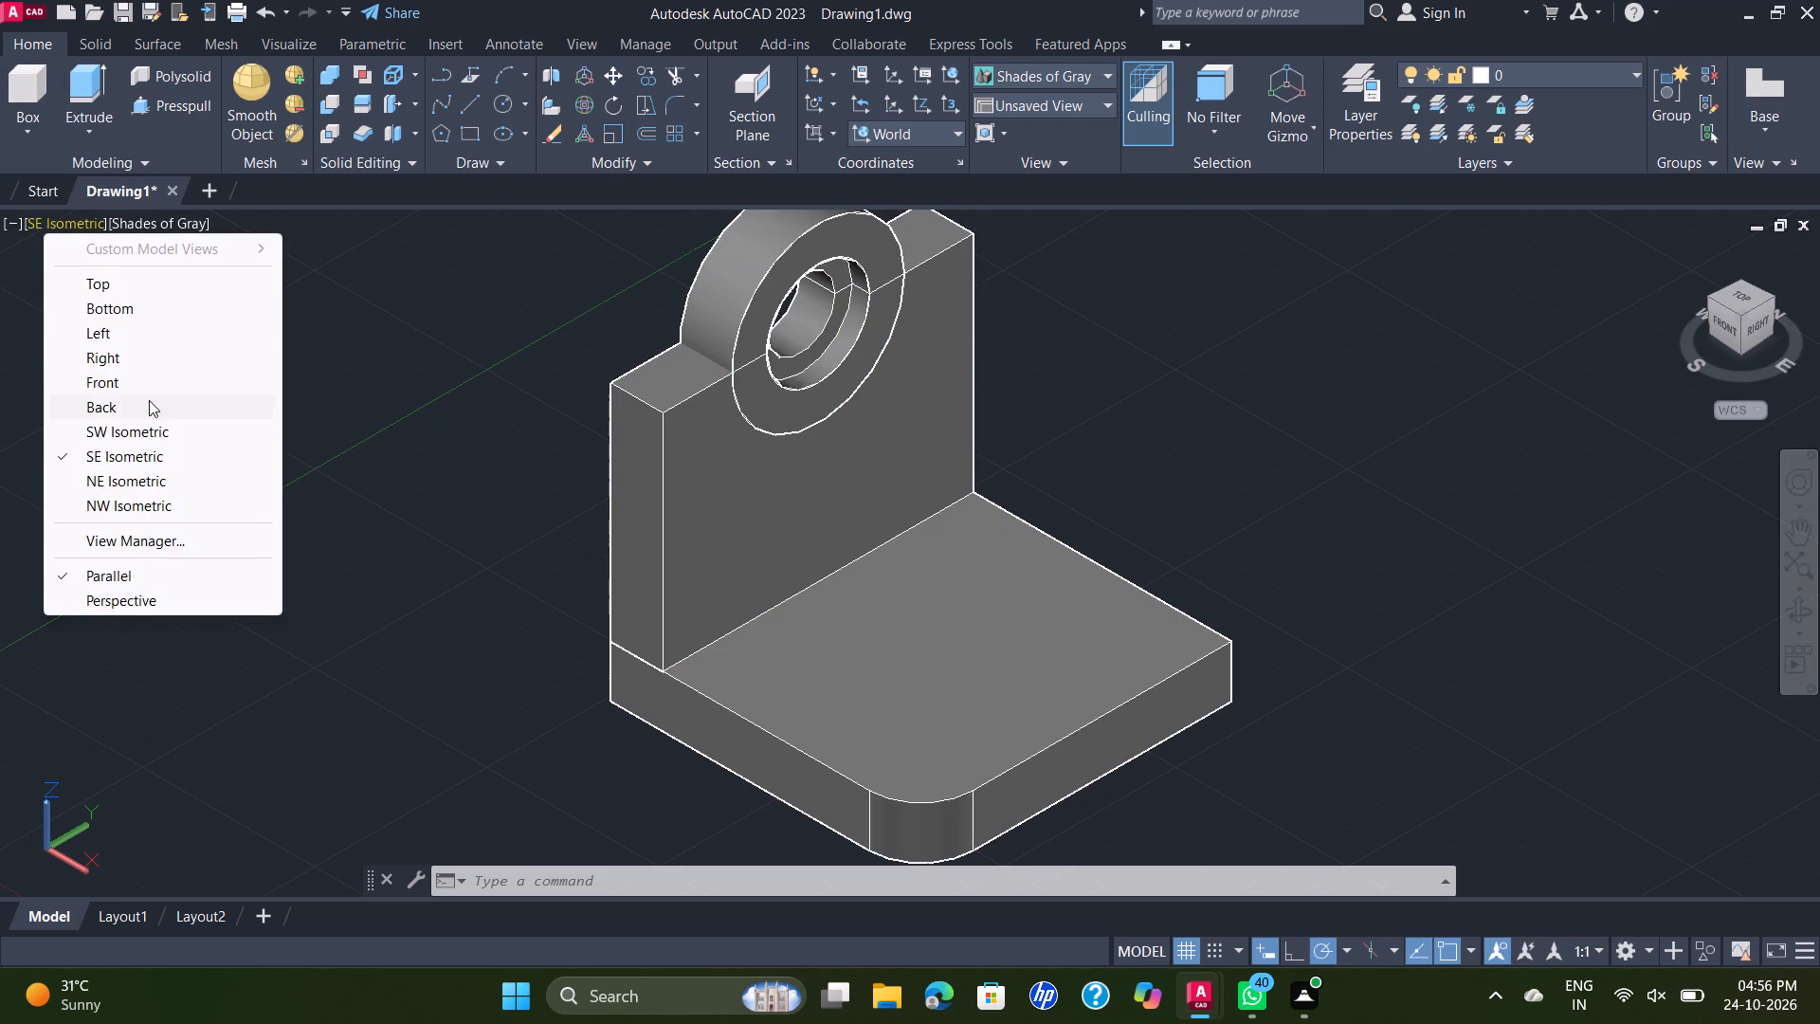
{"action": "left_click", "coordinate": [180, 225]}
{"action": "left_click", "coordinate": [182, 222]}
{"action": "left_click", "coordinate": [184, 228]}
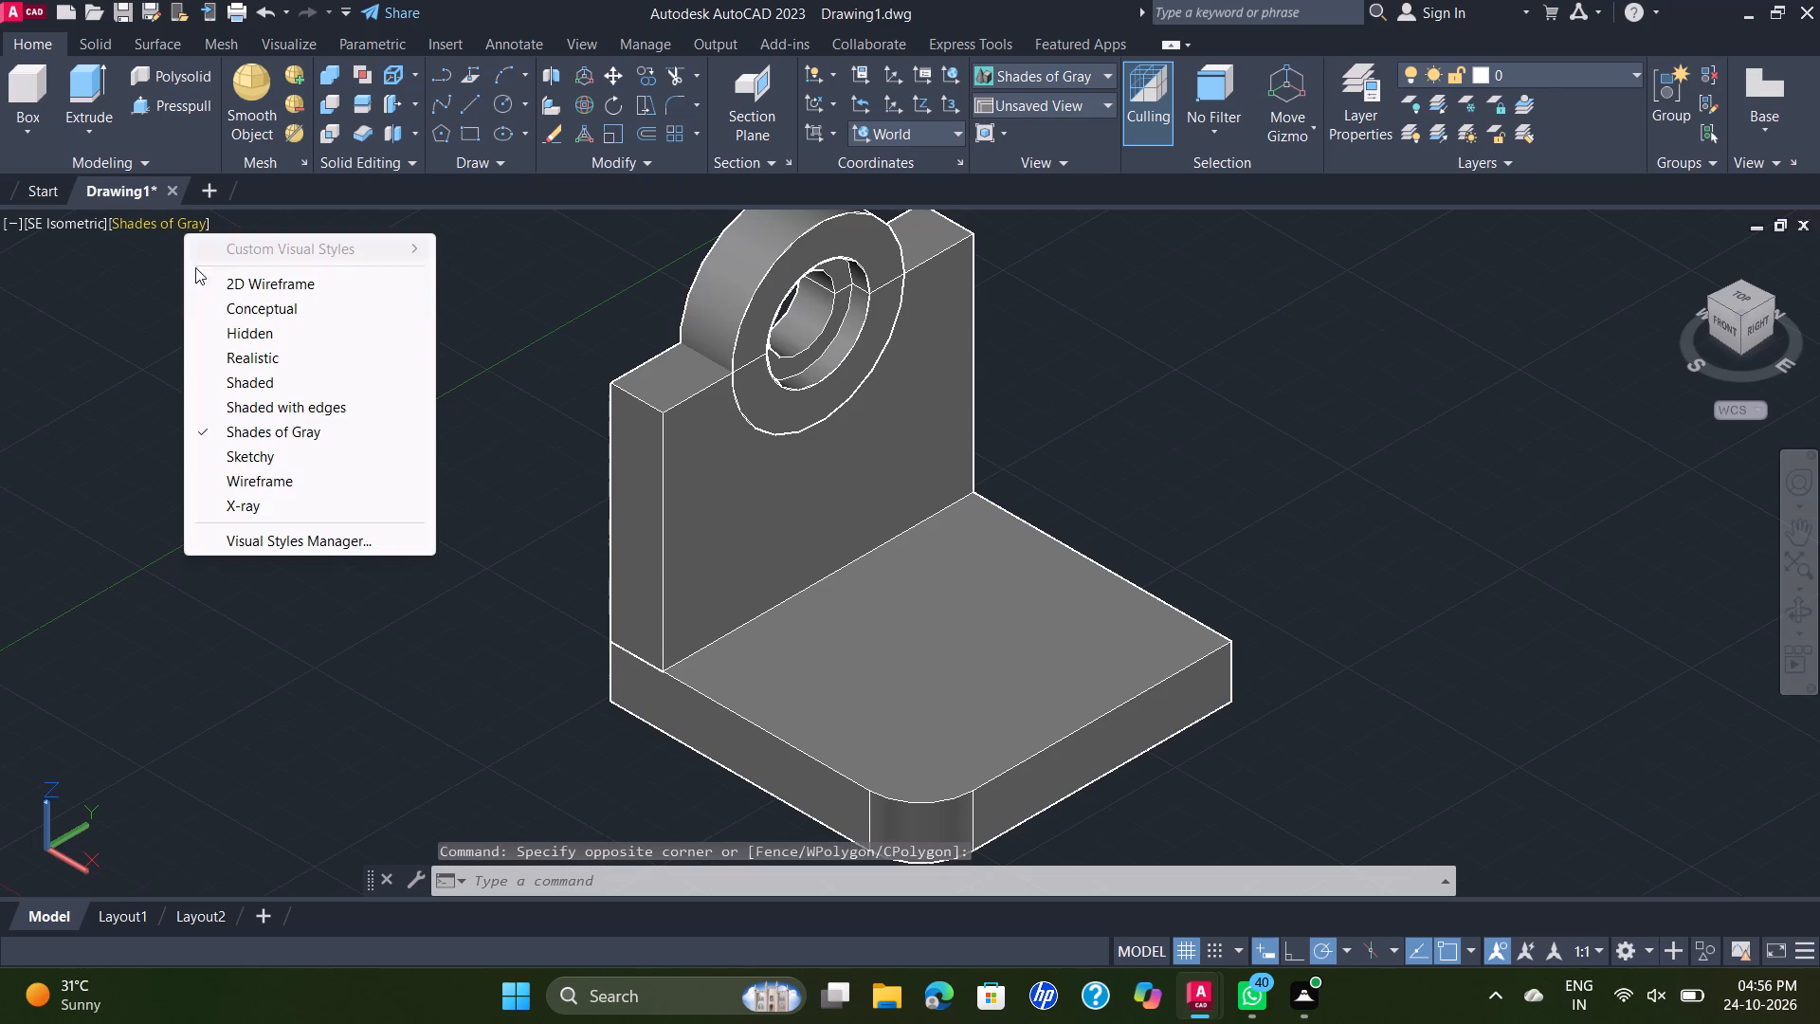
{"action": "left_click", "coordinate": [265, 283]}
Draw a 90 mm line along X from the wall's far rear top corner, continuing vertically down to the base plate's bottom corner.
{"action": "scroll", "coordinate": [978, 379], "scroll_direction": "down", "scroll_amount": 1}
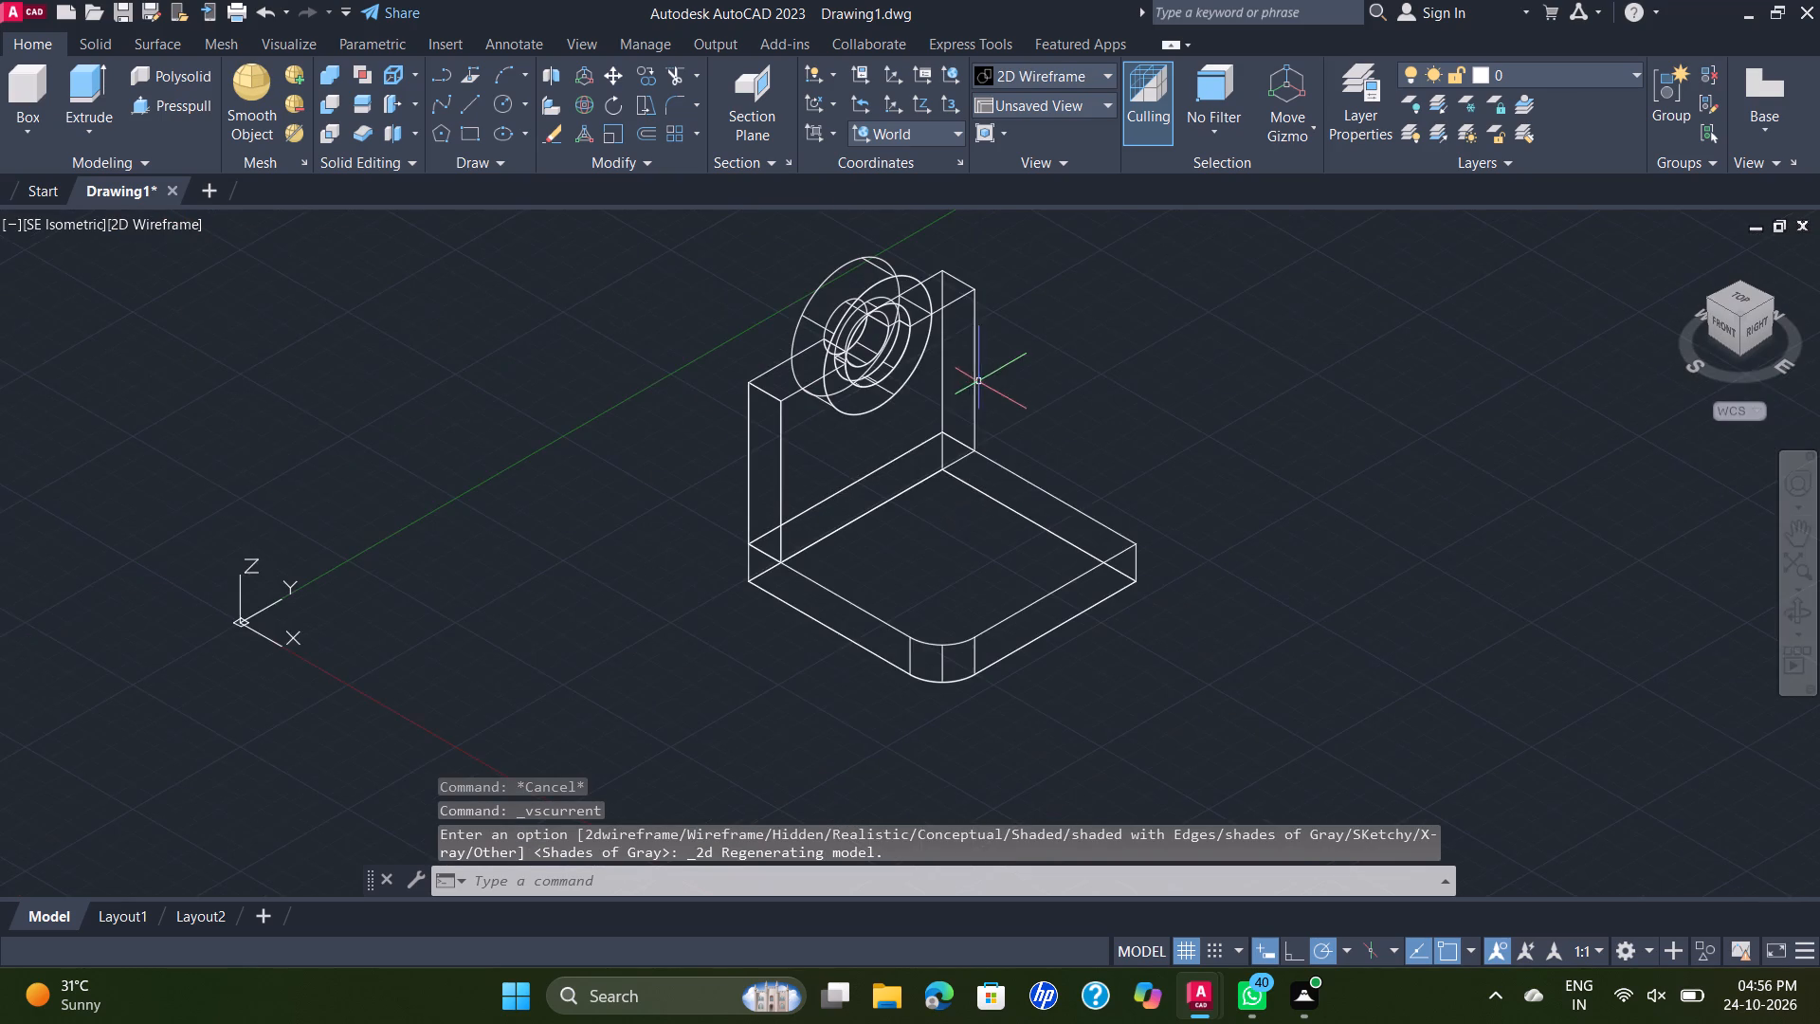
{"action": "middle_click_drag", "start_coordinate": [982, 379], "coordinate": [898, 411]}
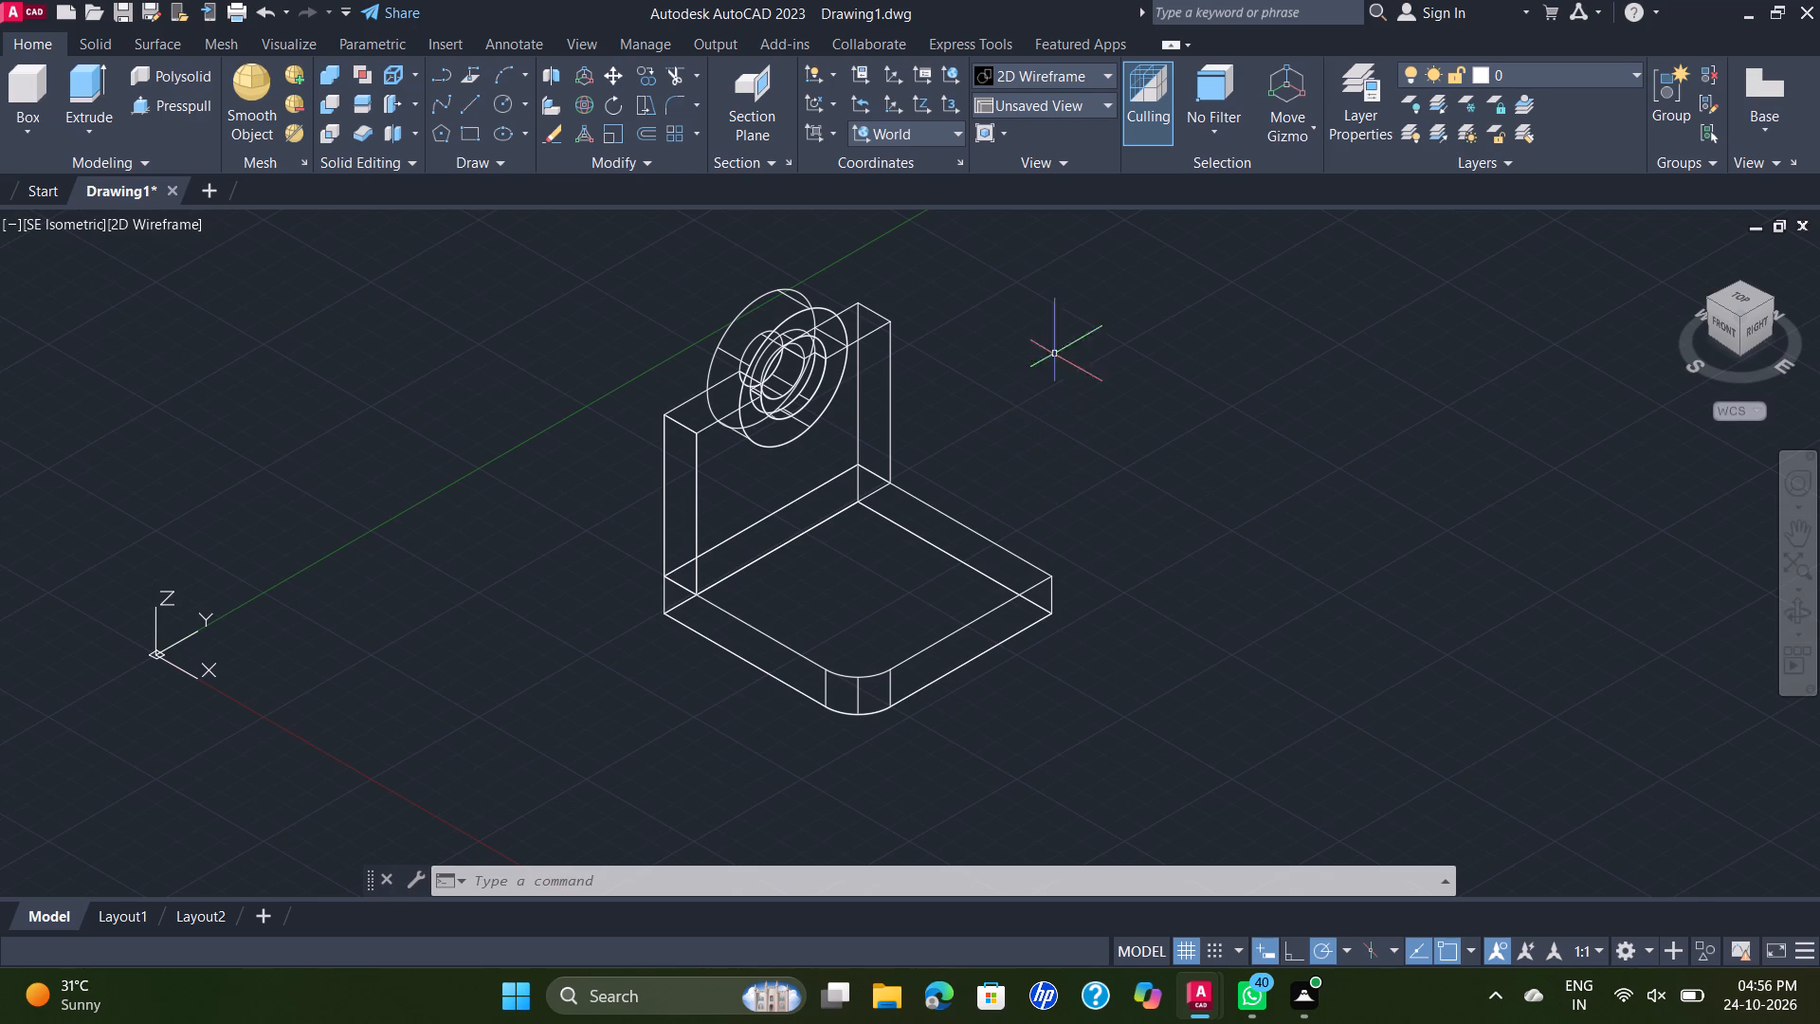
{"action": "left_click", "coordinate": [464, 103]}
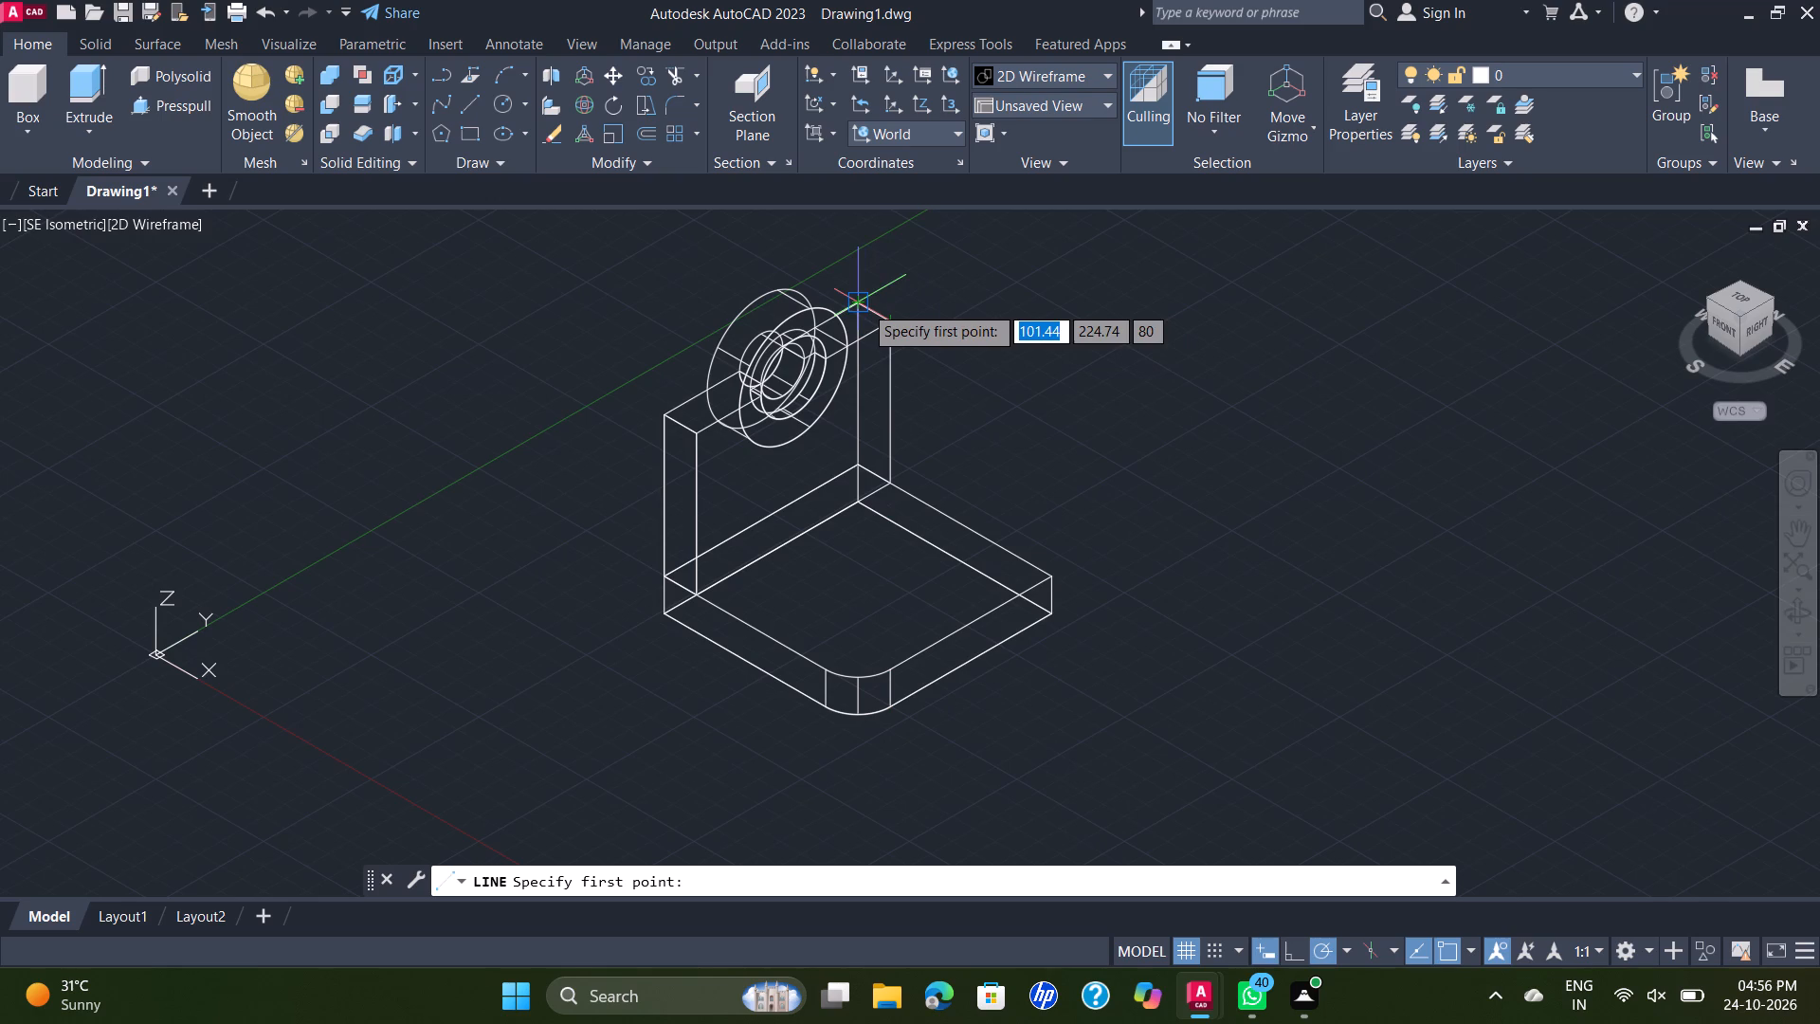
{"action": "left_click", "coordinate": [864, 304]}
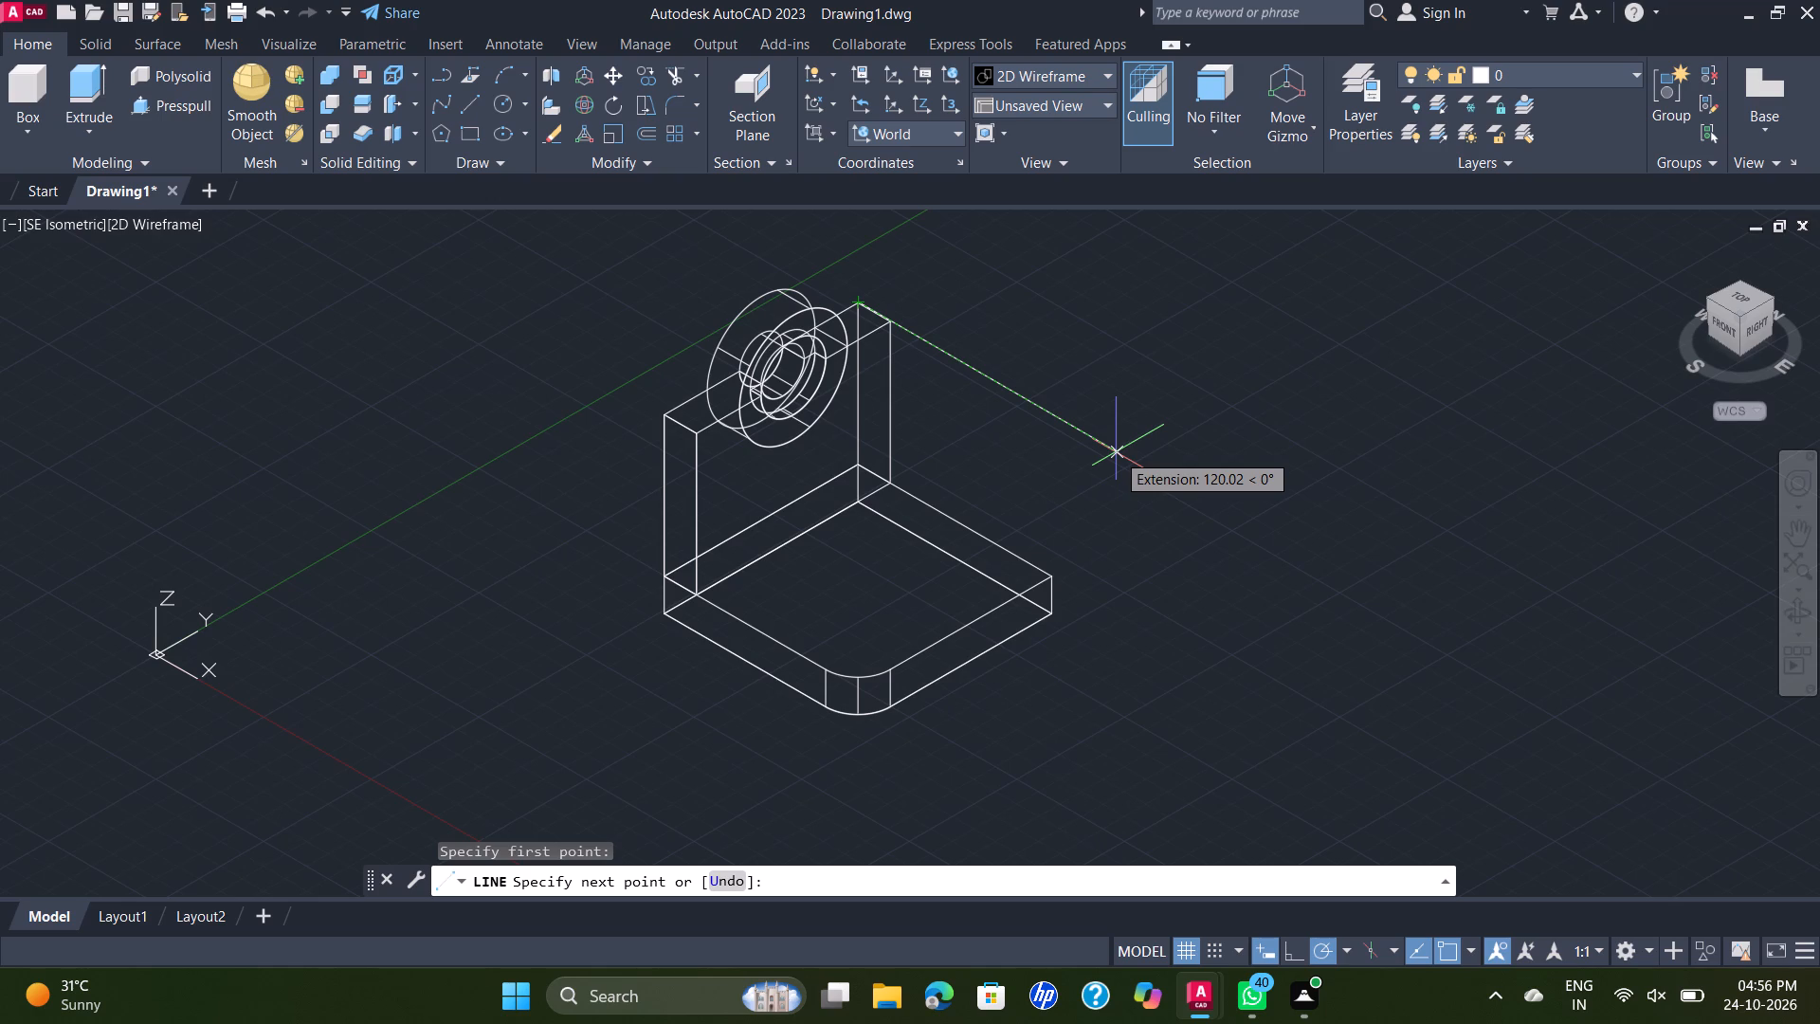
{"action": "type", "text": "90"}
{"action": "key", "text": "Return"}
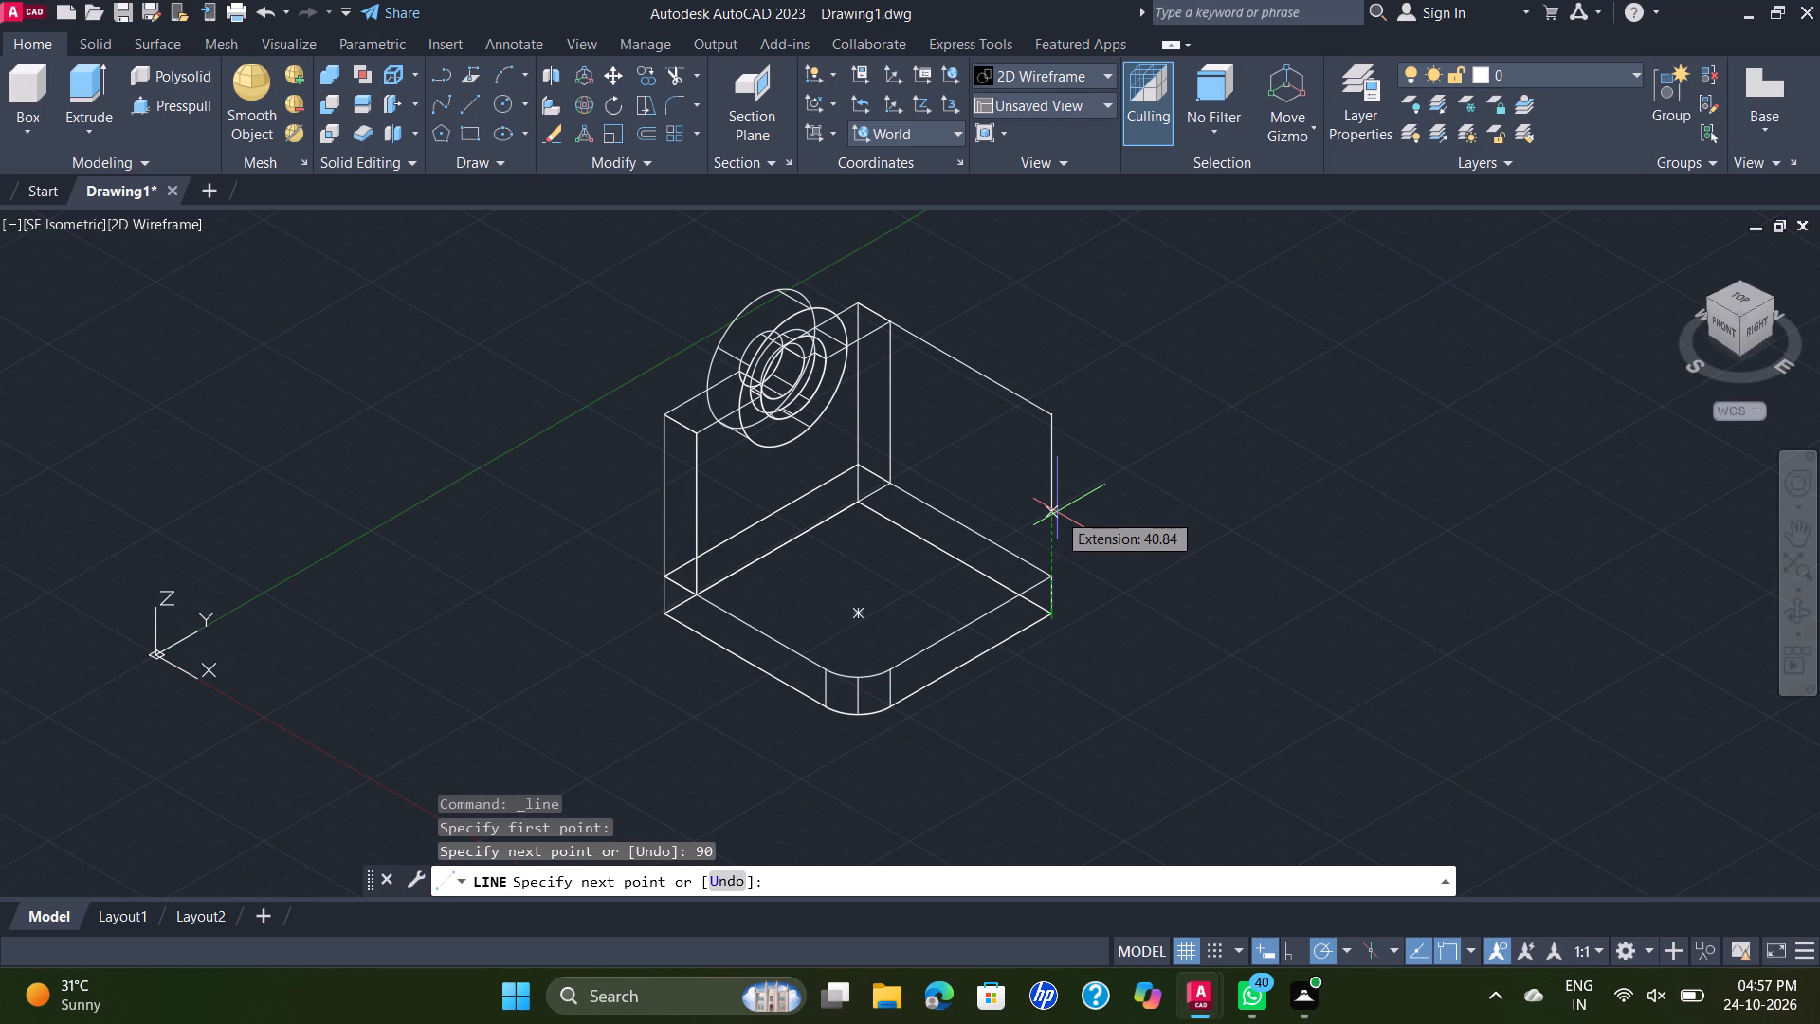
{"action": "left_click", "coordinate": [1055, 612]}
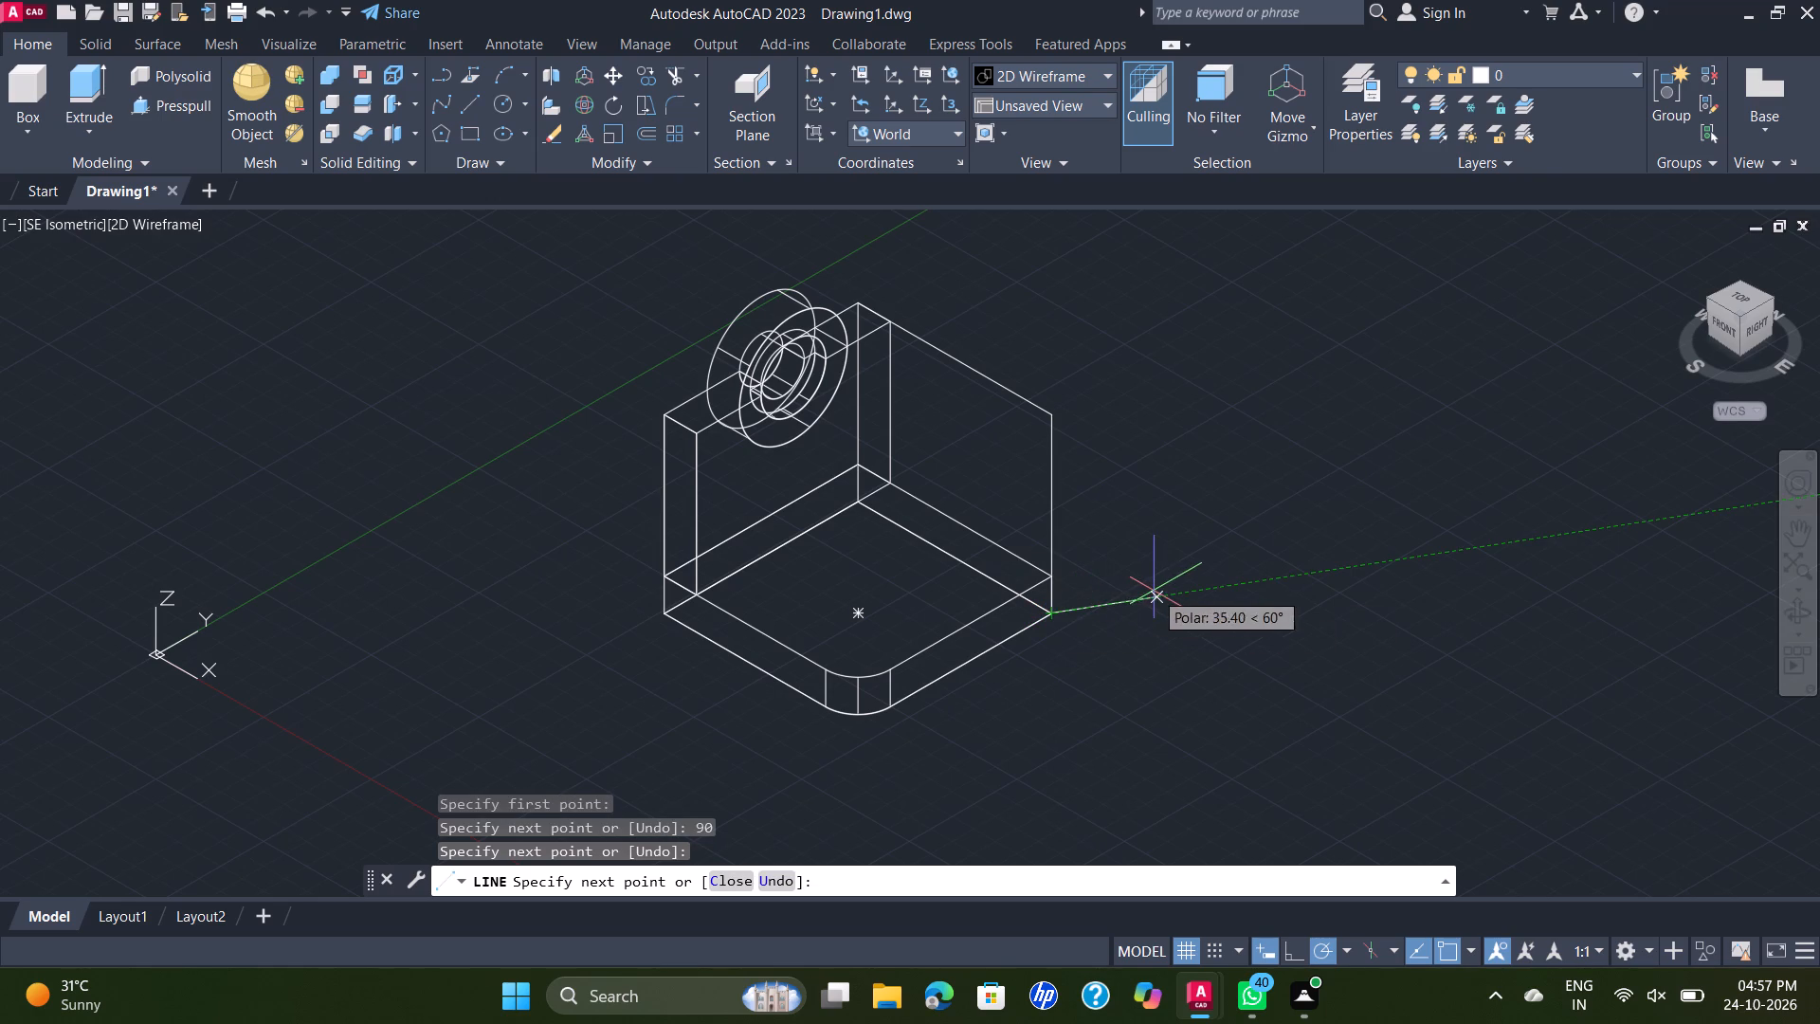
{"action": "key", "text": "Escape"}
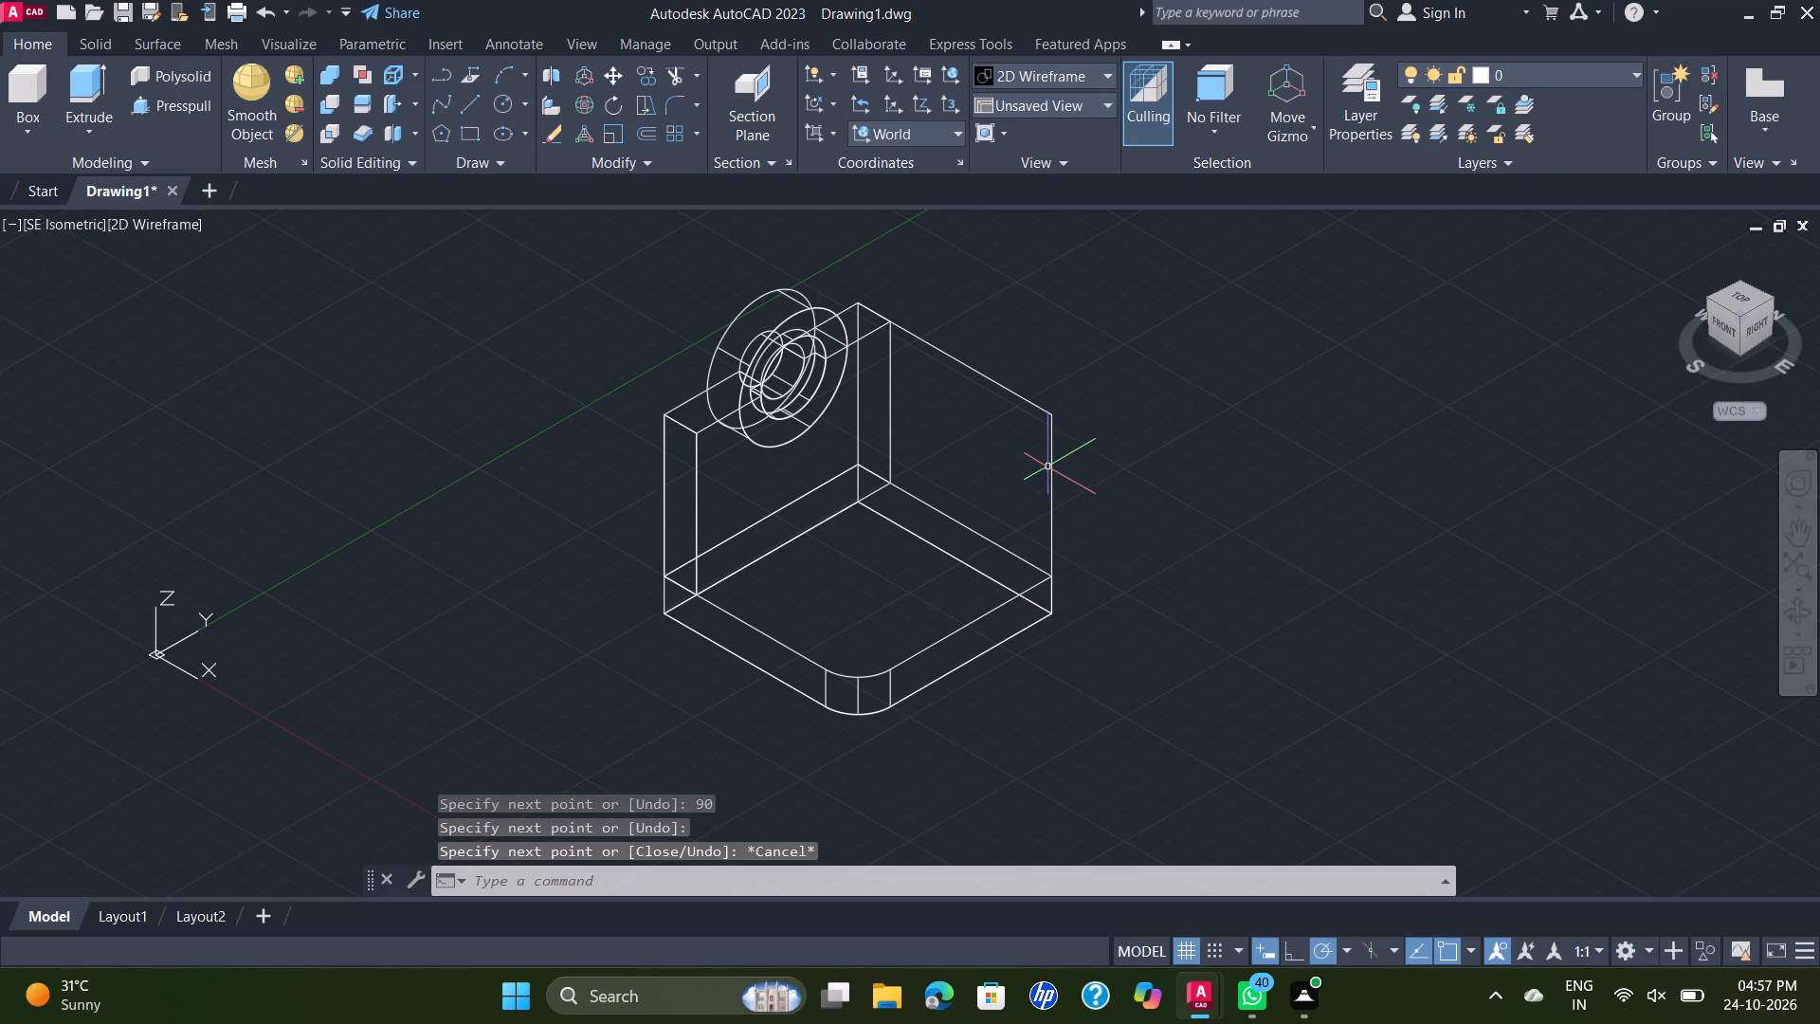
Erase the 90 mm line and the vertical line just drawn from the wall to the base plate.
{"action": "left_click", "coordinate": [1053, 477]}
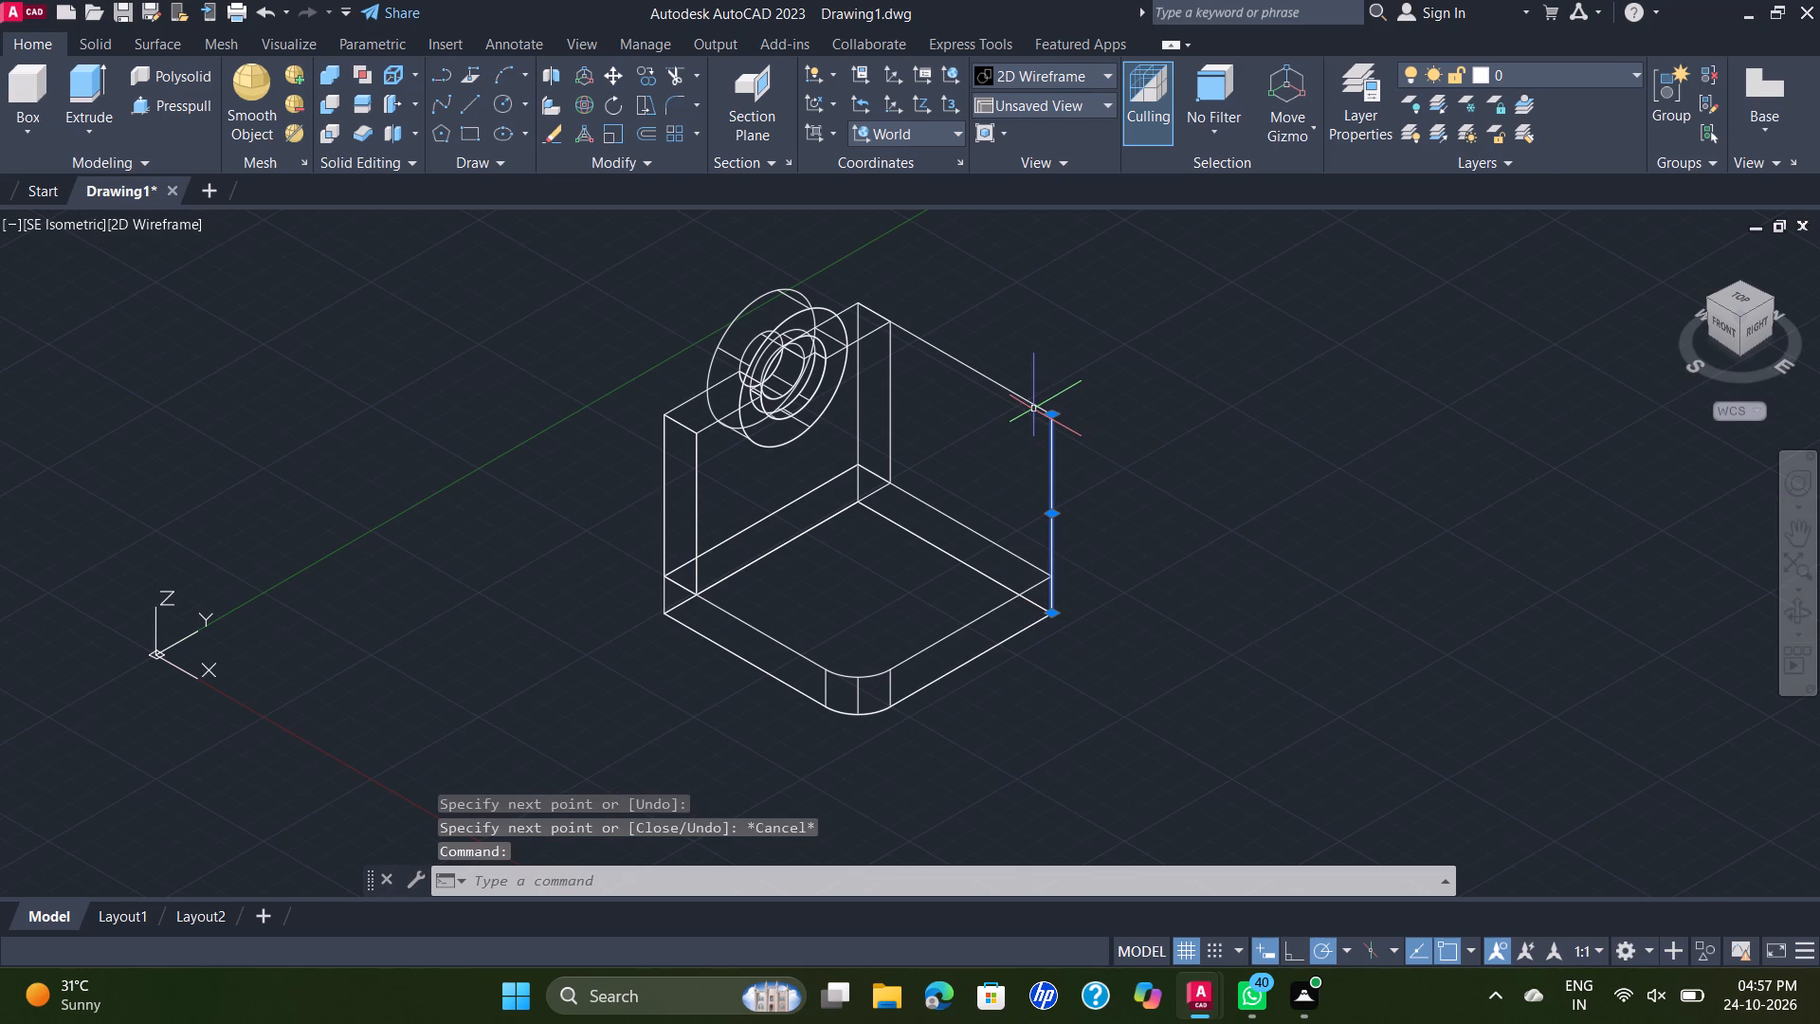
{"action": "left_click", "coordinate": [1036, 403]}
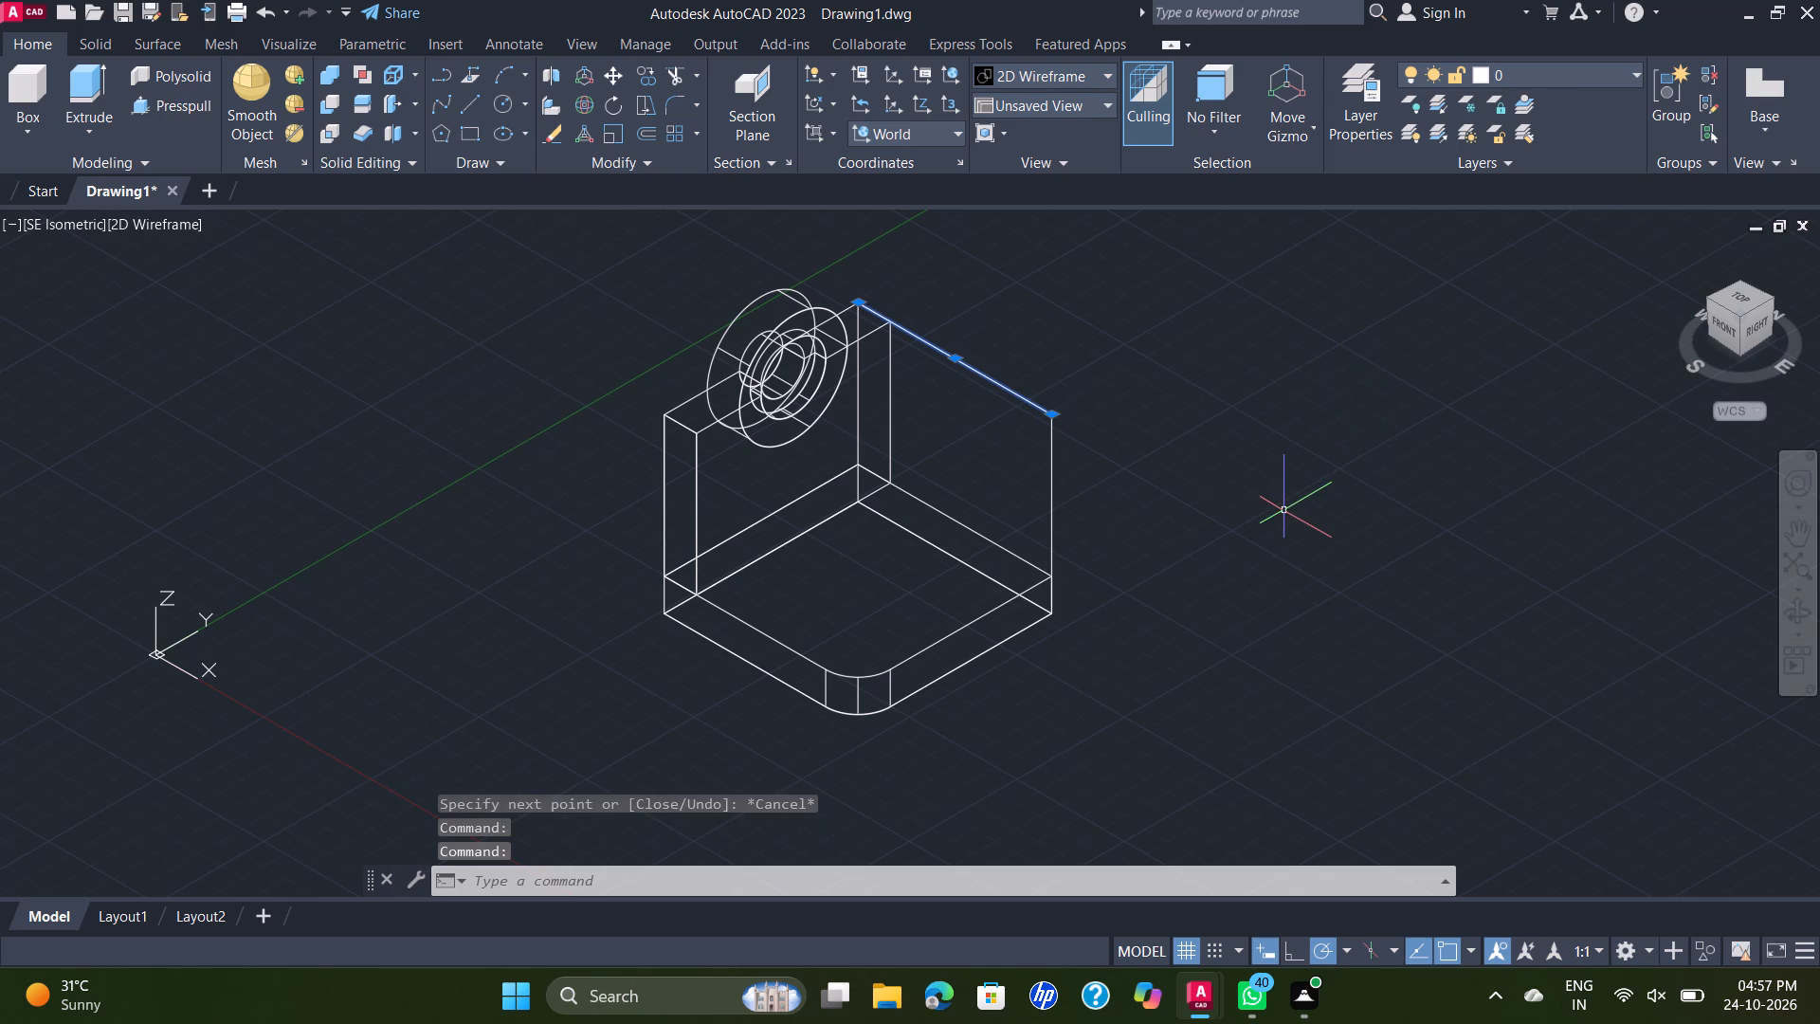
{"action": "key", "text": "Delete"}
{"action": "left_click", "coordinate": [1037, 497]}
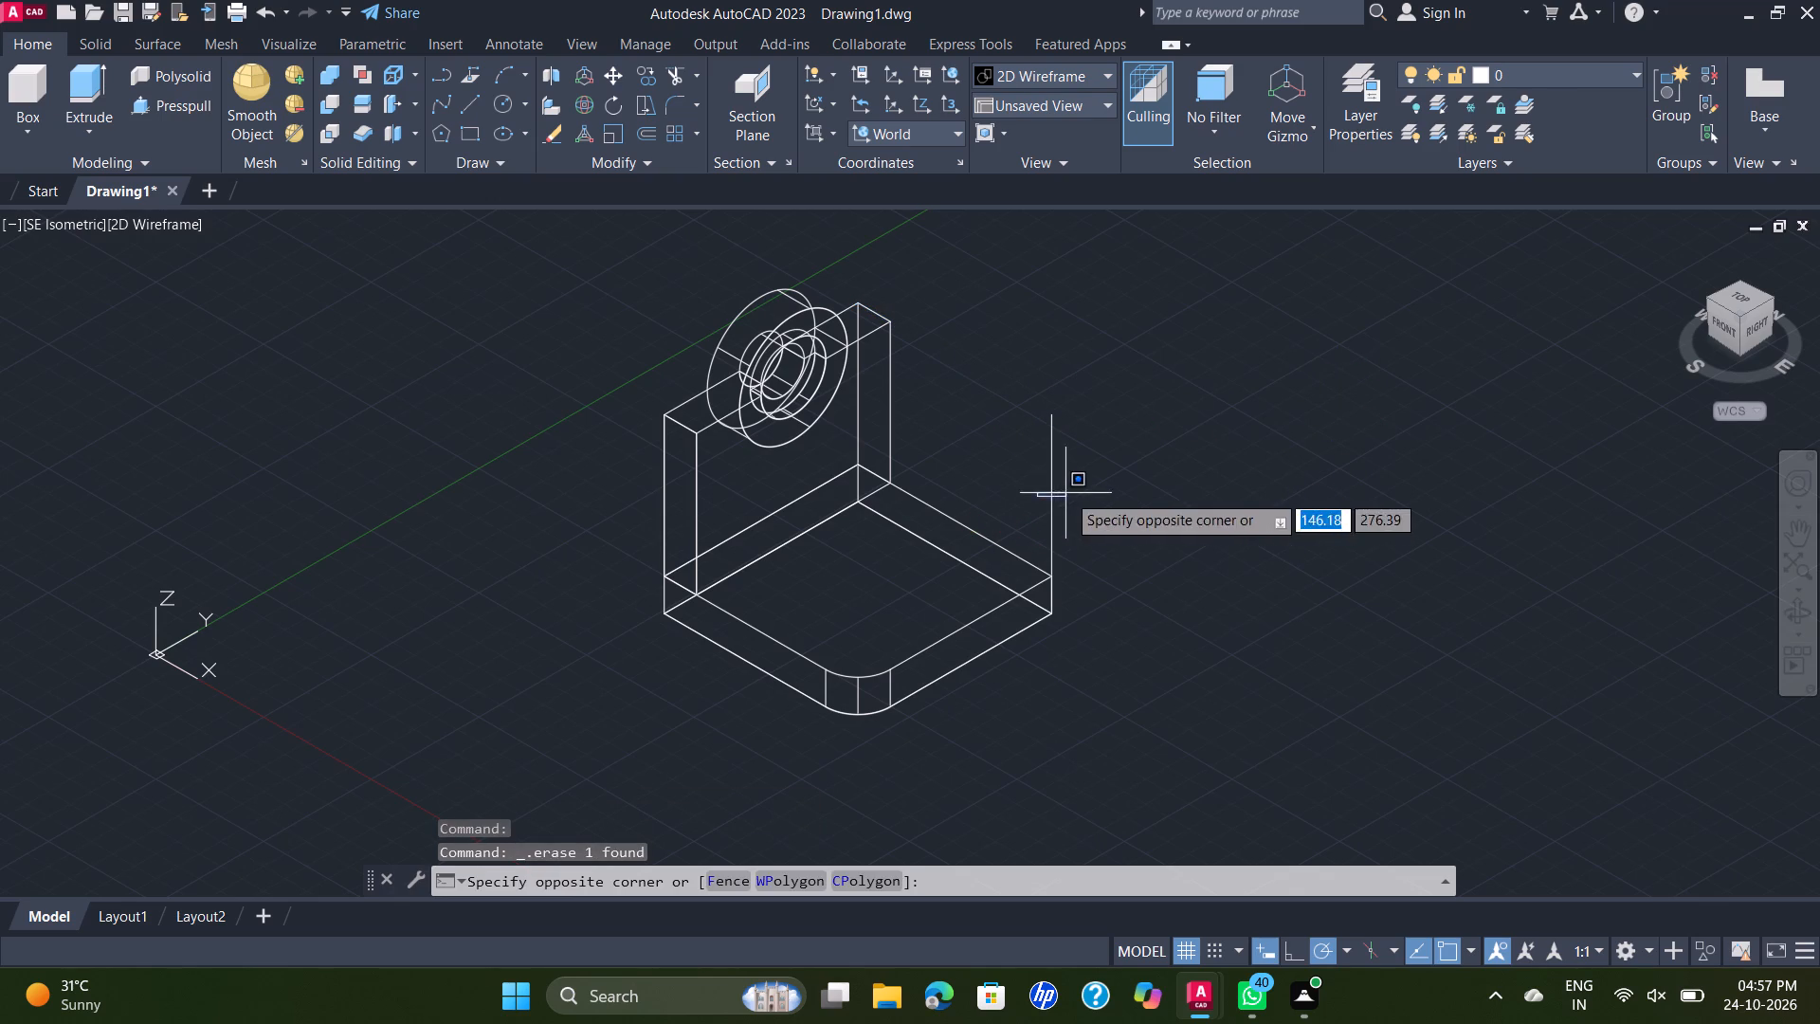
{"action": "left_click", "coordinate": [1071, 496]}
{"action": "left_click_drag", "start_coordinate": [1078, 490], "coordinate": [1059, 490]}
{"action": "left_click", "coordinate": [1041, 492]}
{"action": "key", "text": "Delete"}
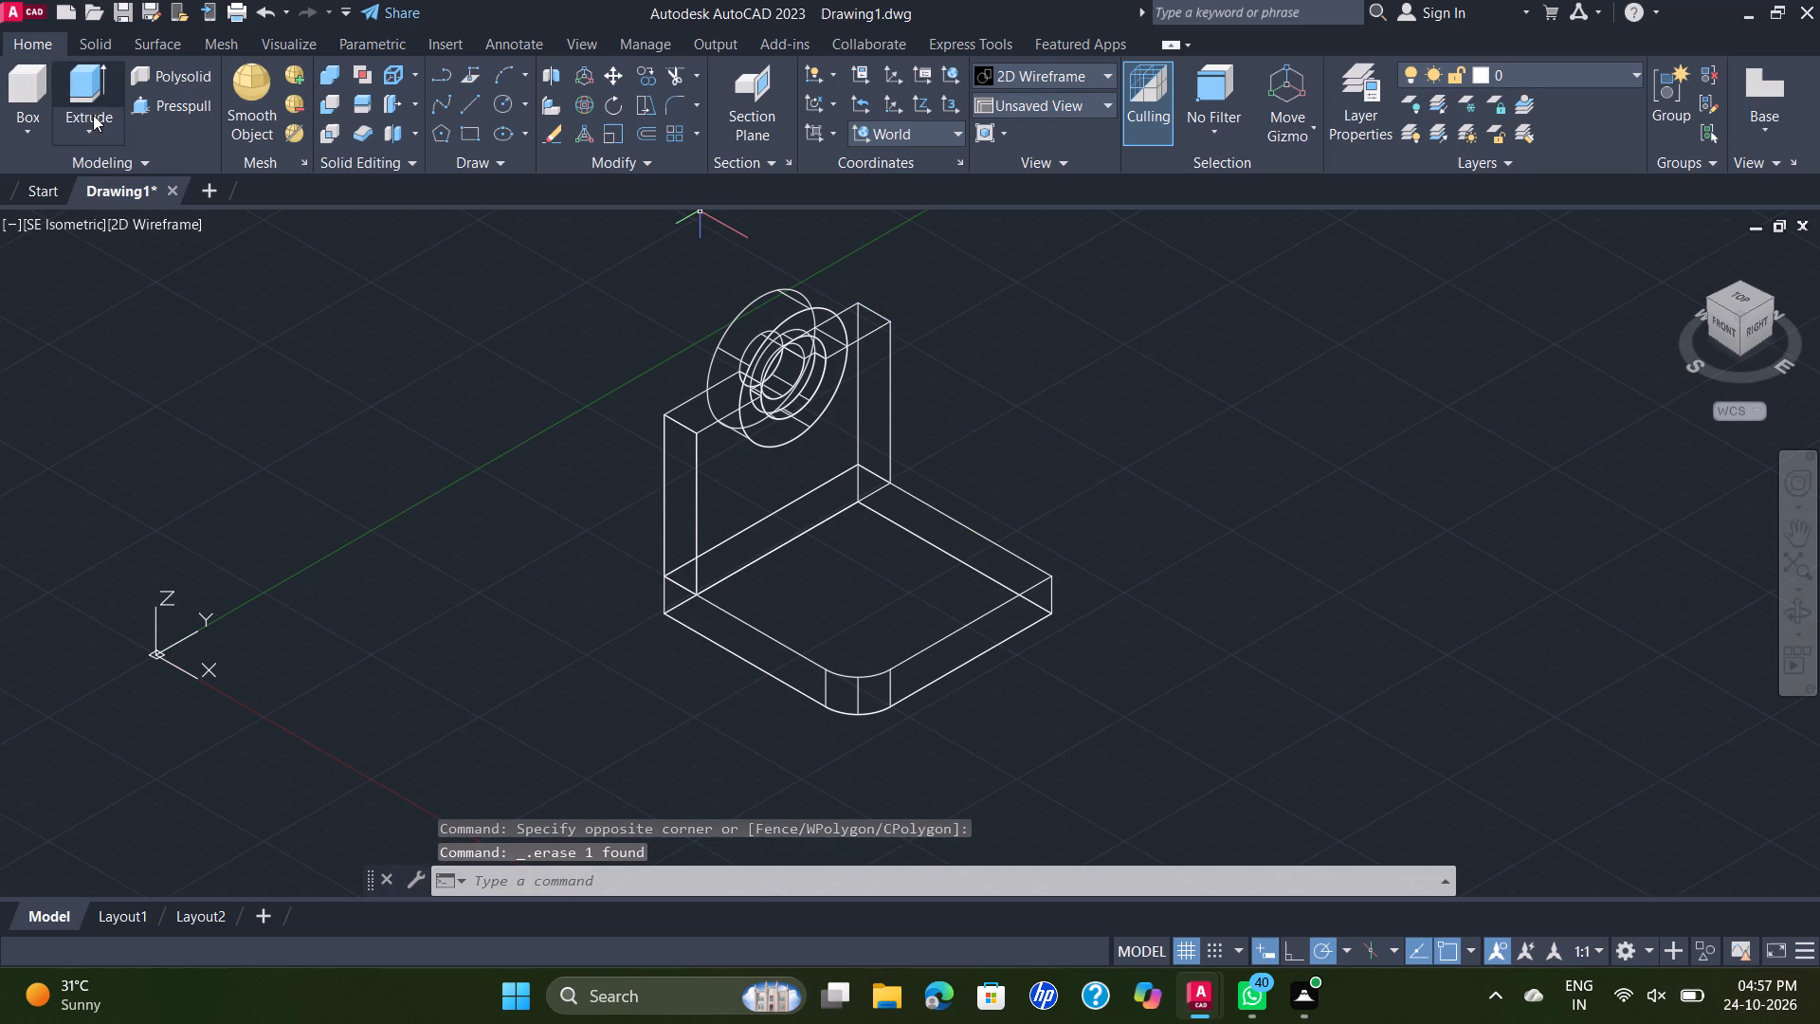
Draw an 80 mm vertical line in the empty space beside the bracket, continuing with a 90 mm line along X from its top.
{"action": "left_click", "coordinate": [469, 103]}
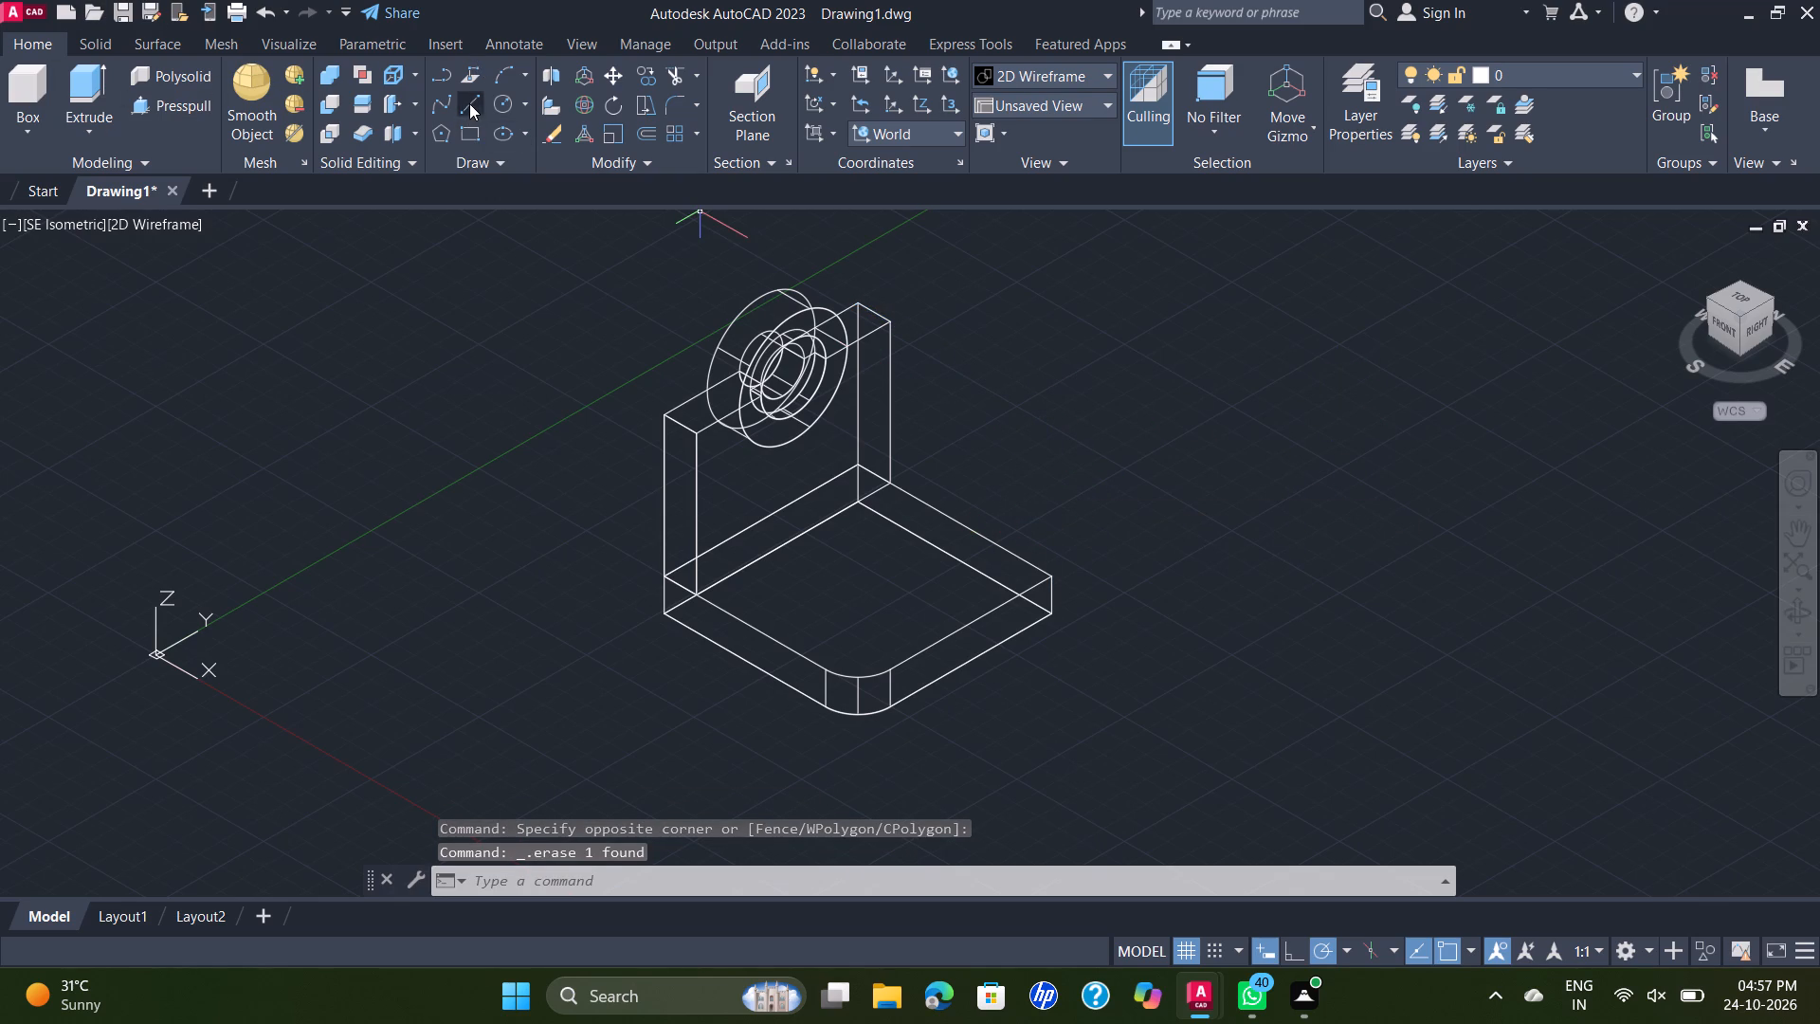
{"action": "left_click", "coordinate": [1338, 590]}
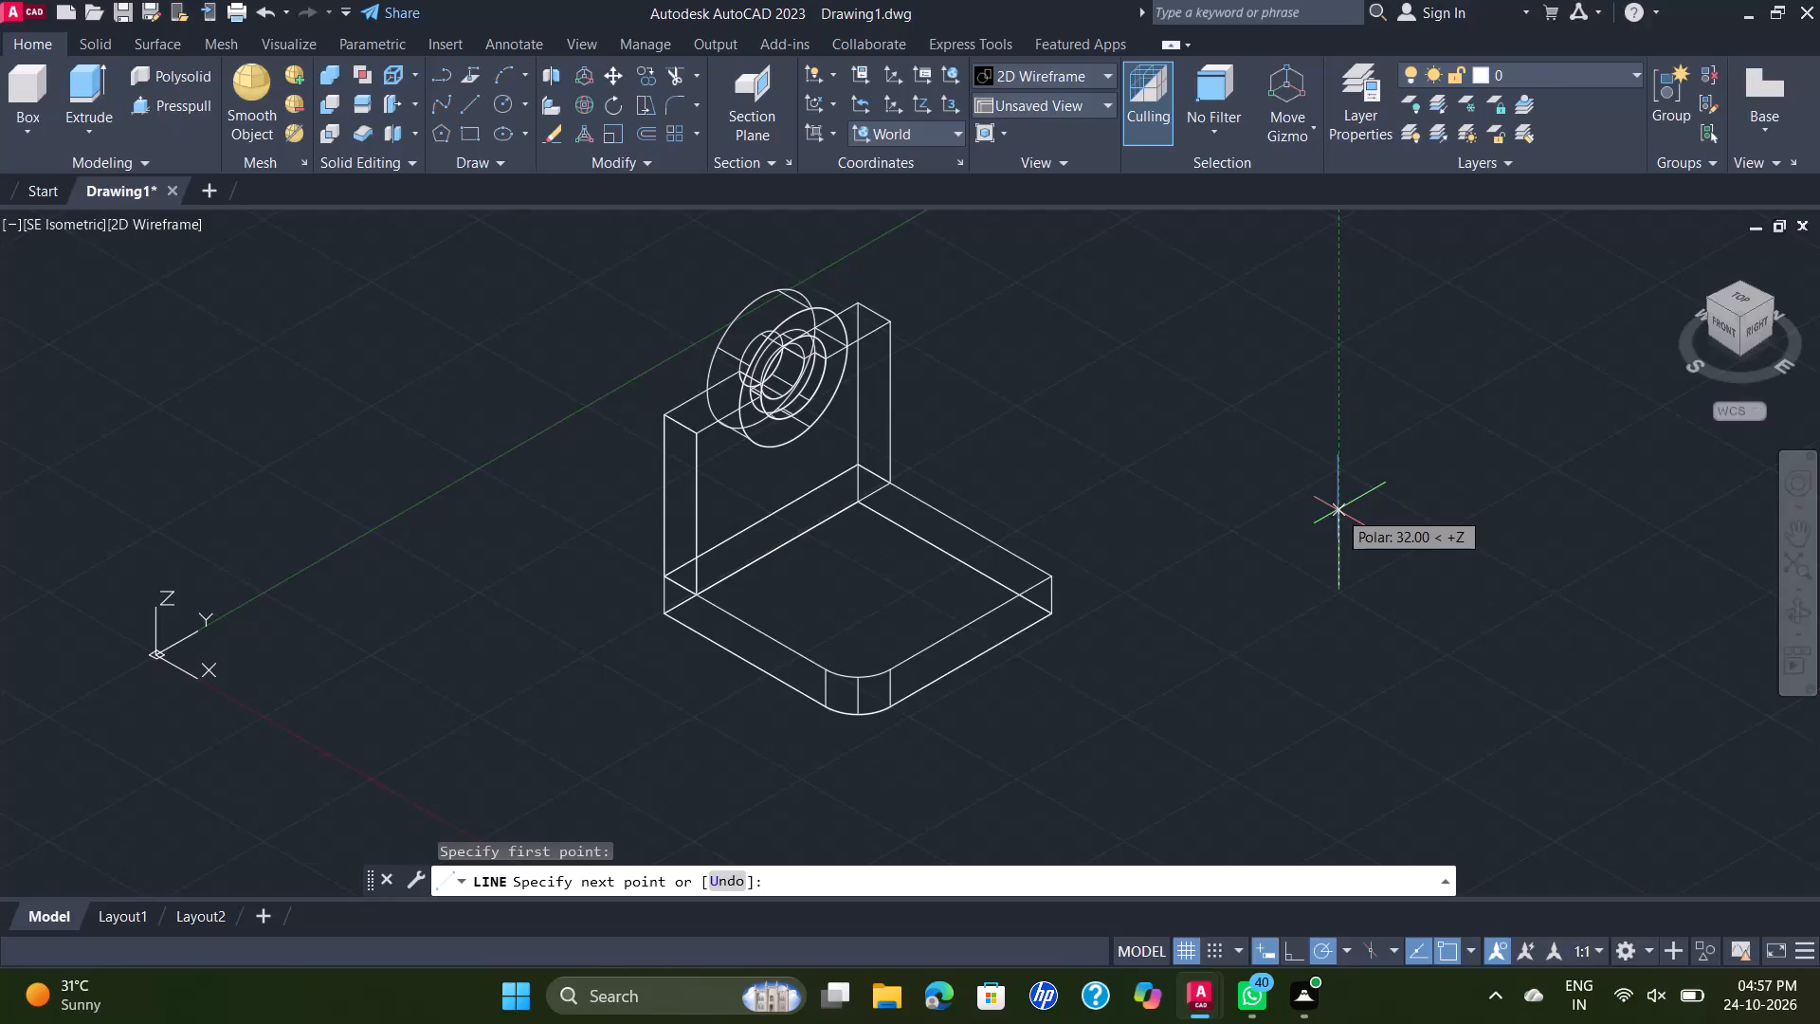
{"action": "key", "text": "8"}
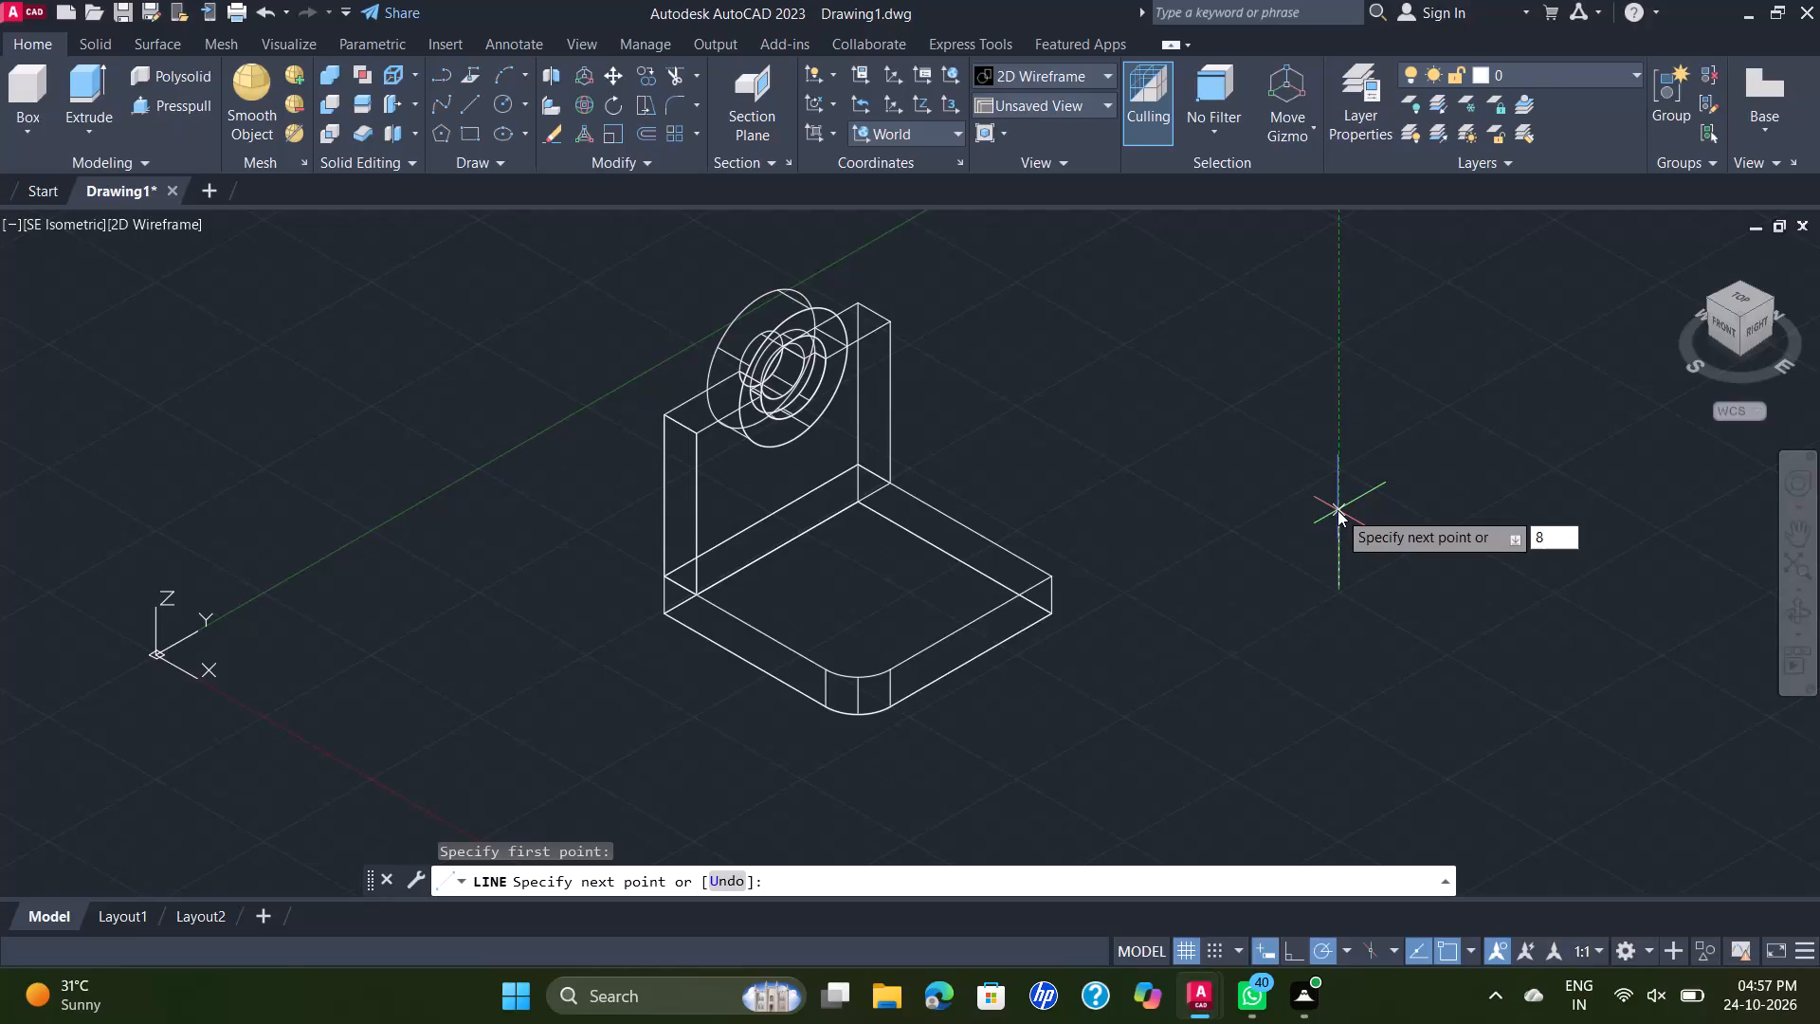
{"action": "key", "text": "0"}
{"action": "key", "text": "Return"}
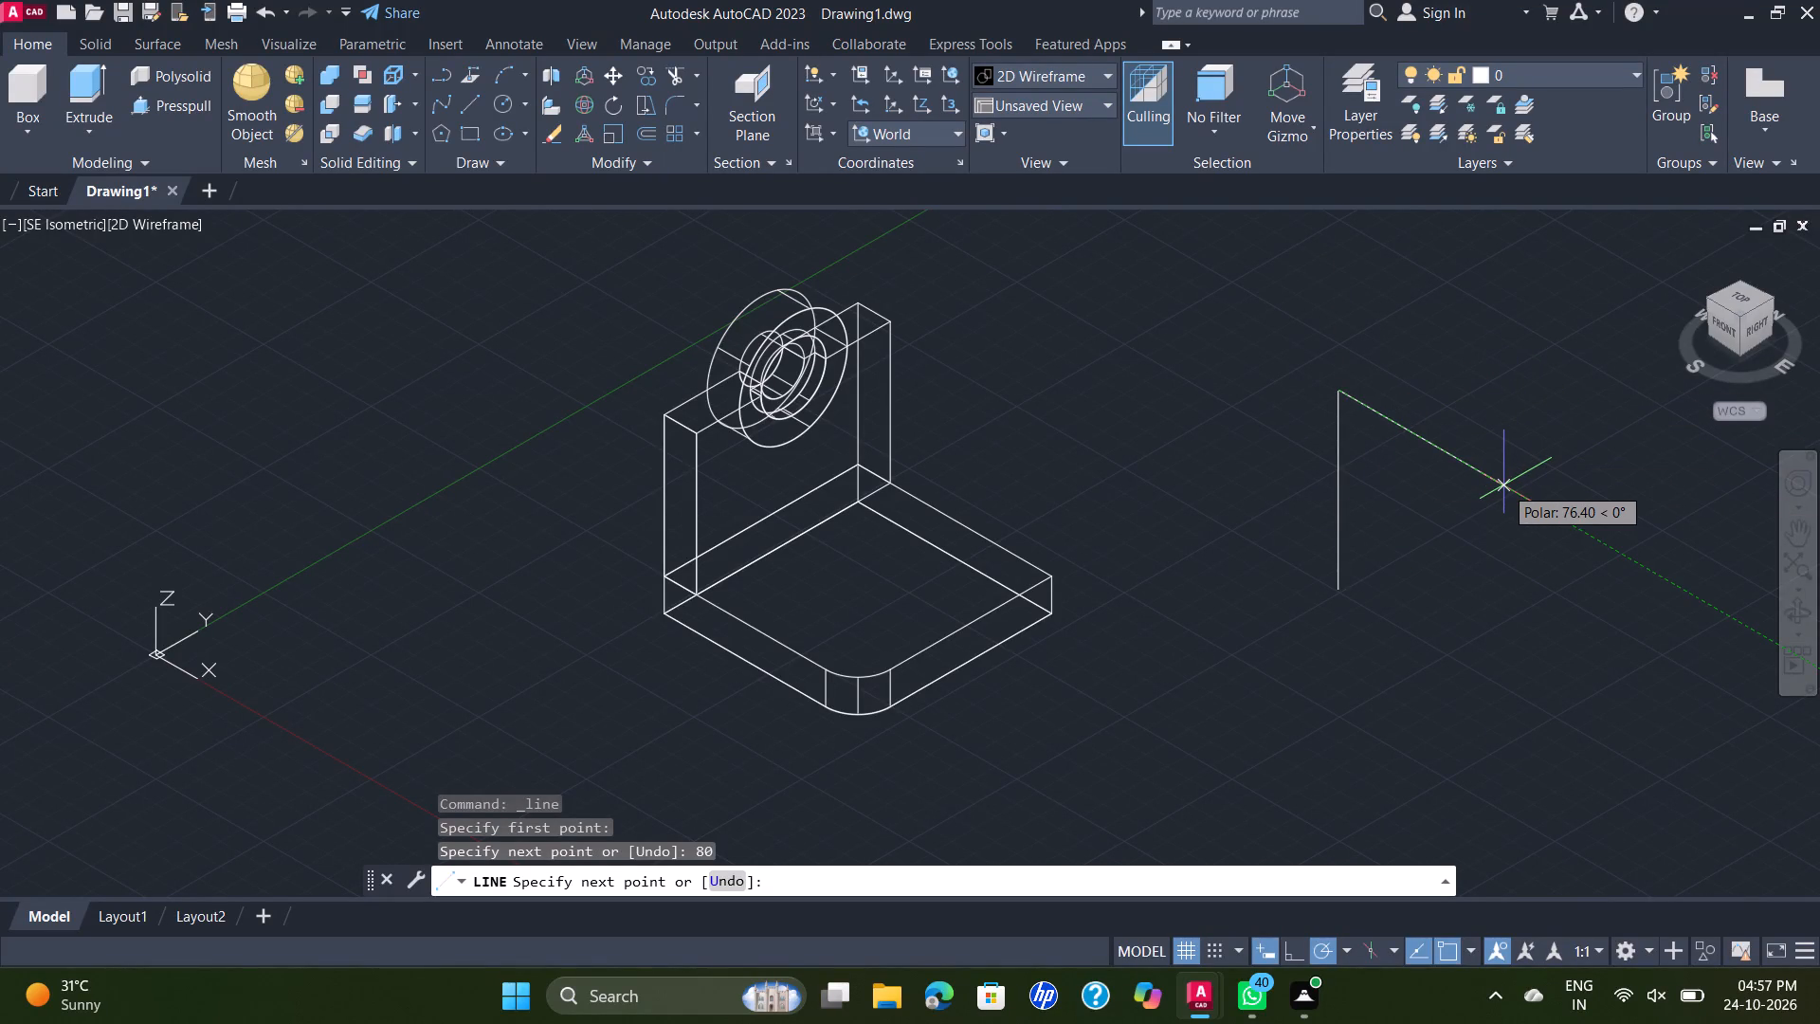
{"action": "type", "text": "90"}
{"action": "key", "text": "Return"}
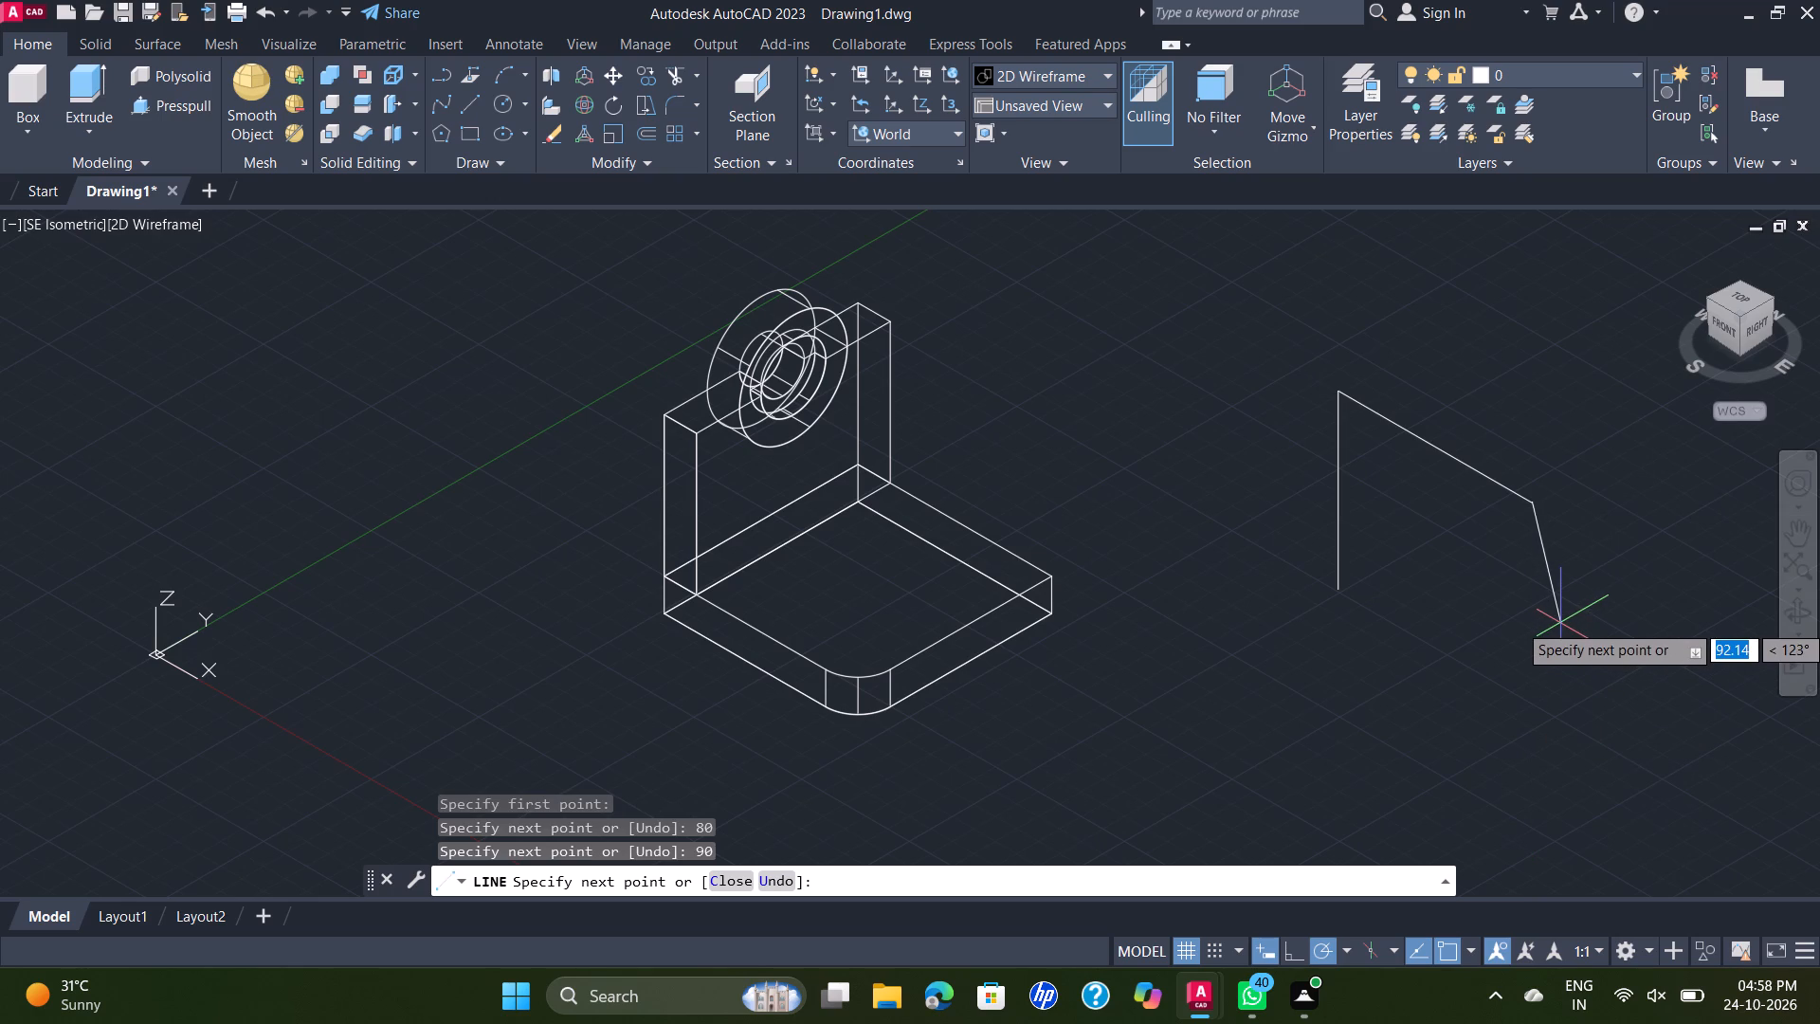
{"action": "key", "text": "Escape"}
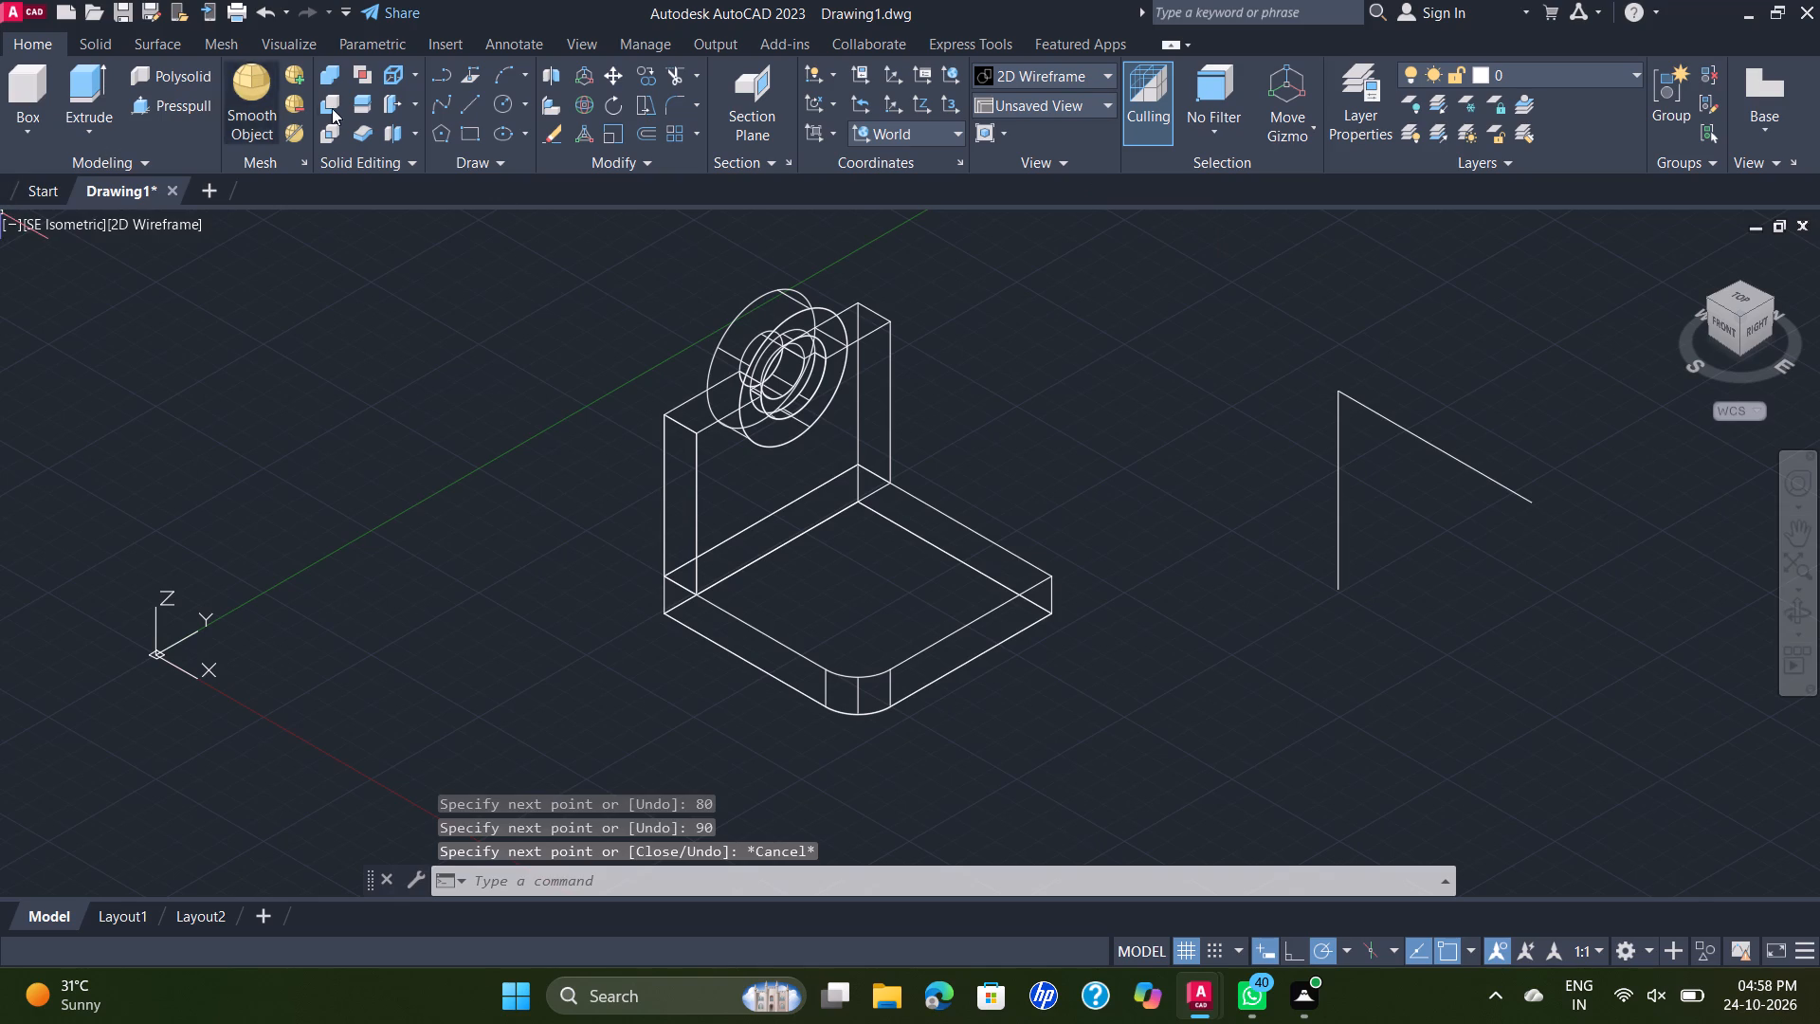
Draw a 90 mm line along X from the bottom of the 80 mm line, continuing with a 70 mm line straight up.
{"action": "left_click", "coordinate": [468, 99]}
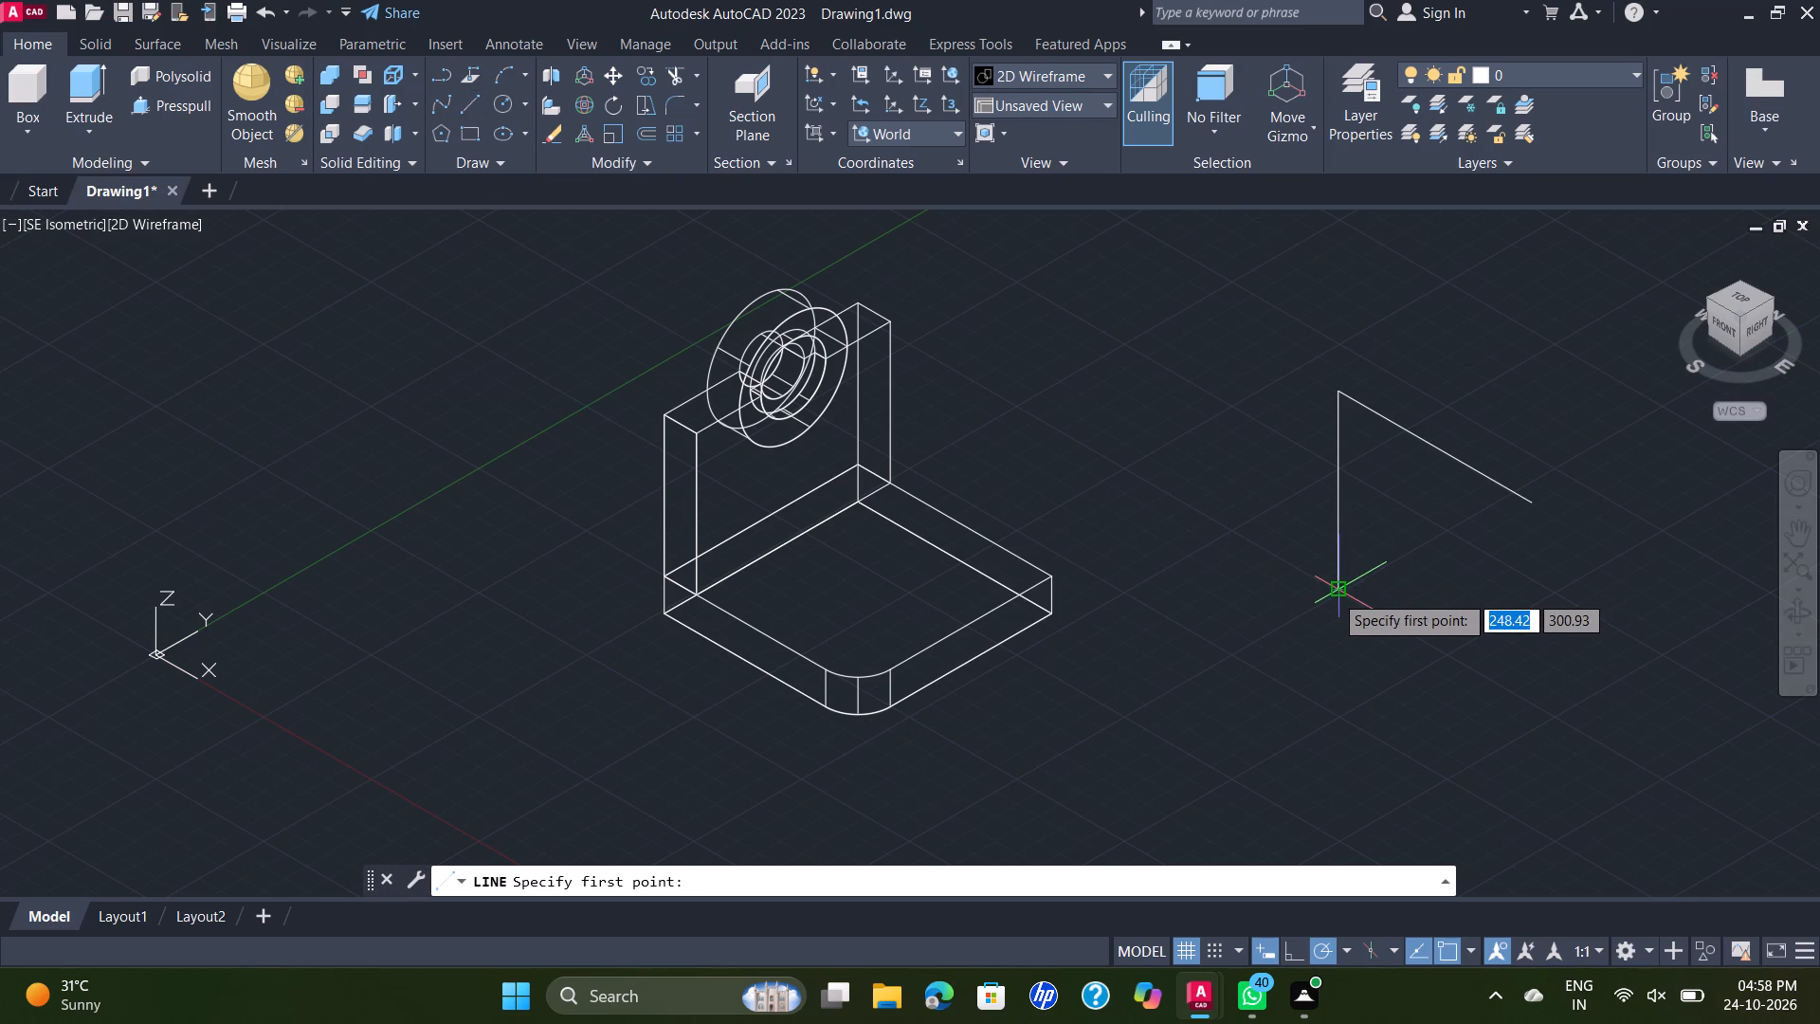
{"action": "left_click", "coordinate": [1334, 594]}
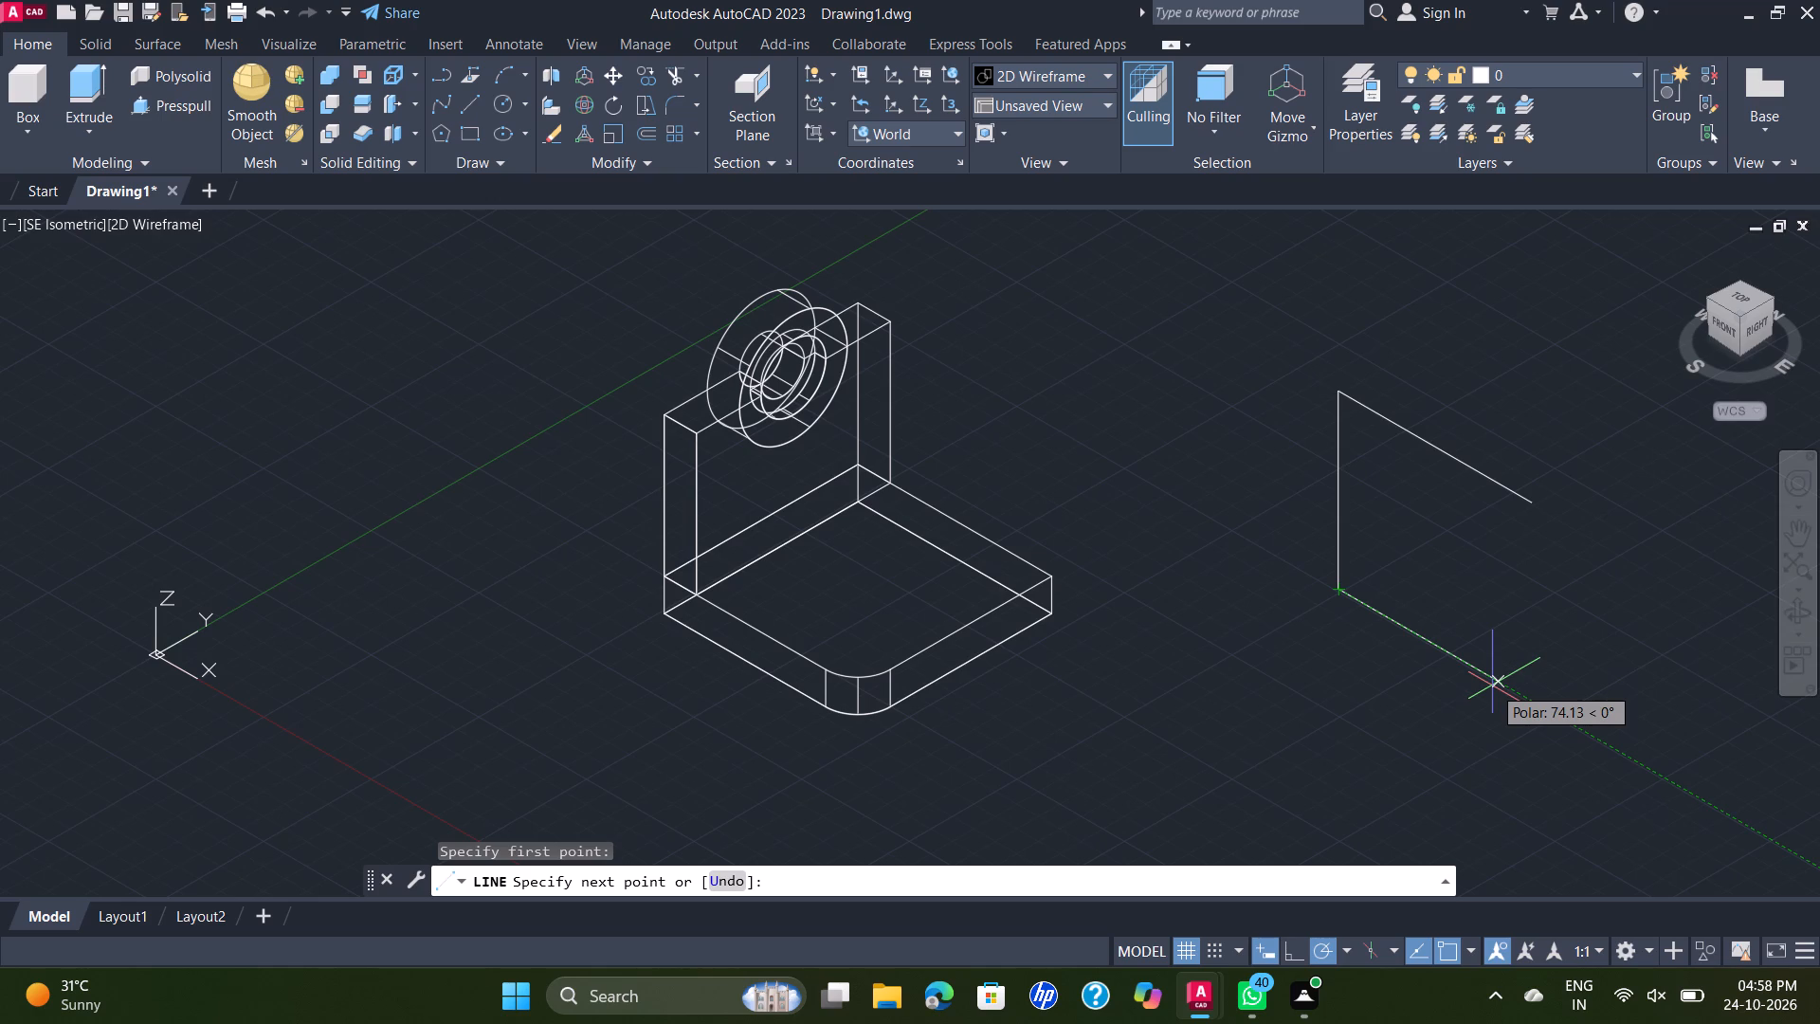
{"action": "type", "text": "90"}
{"action": "key", "text": "Return"}
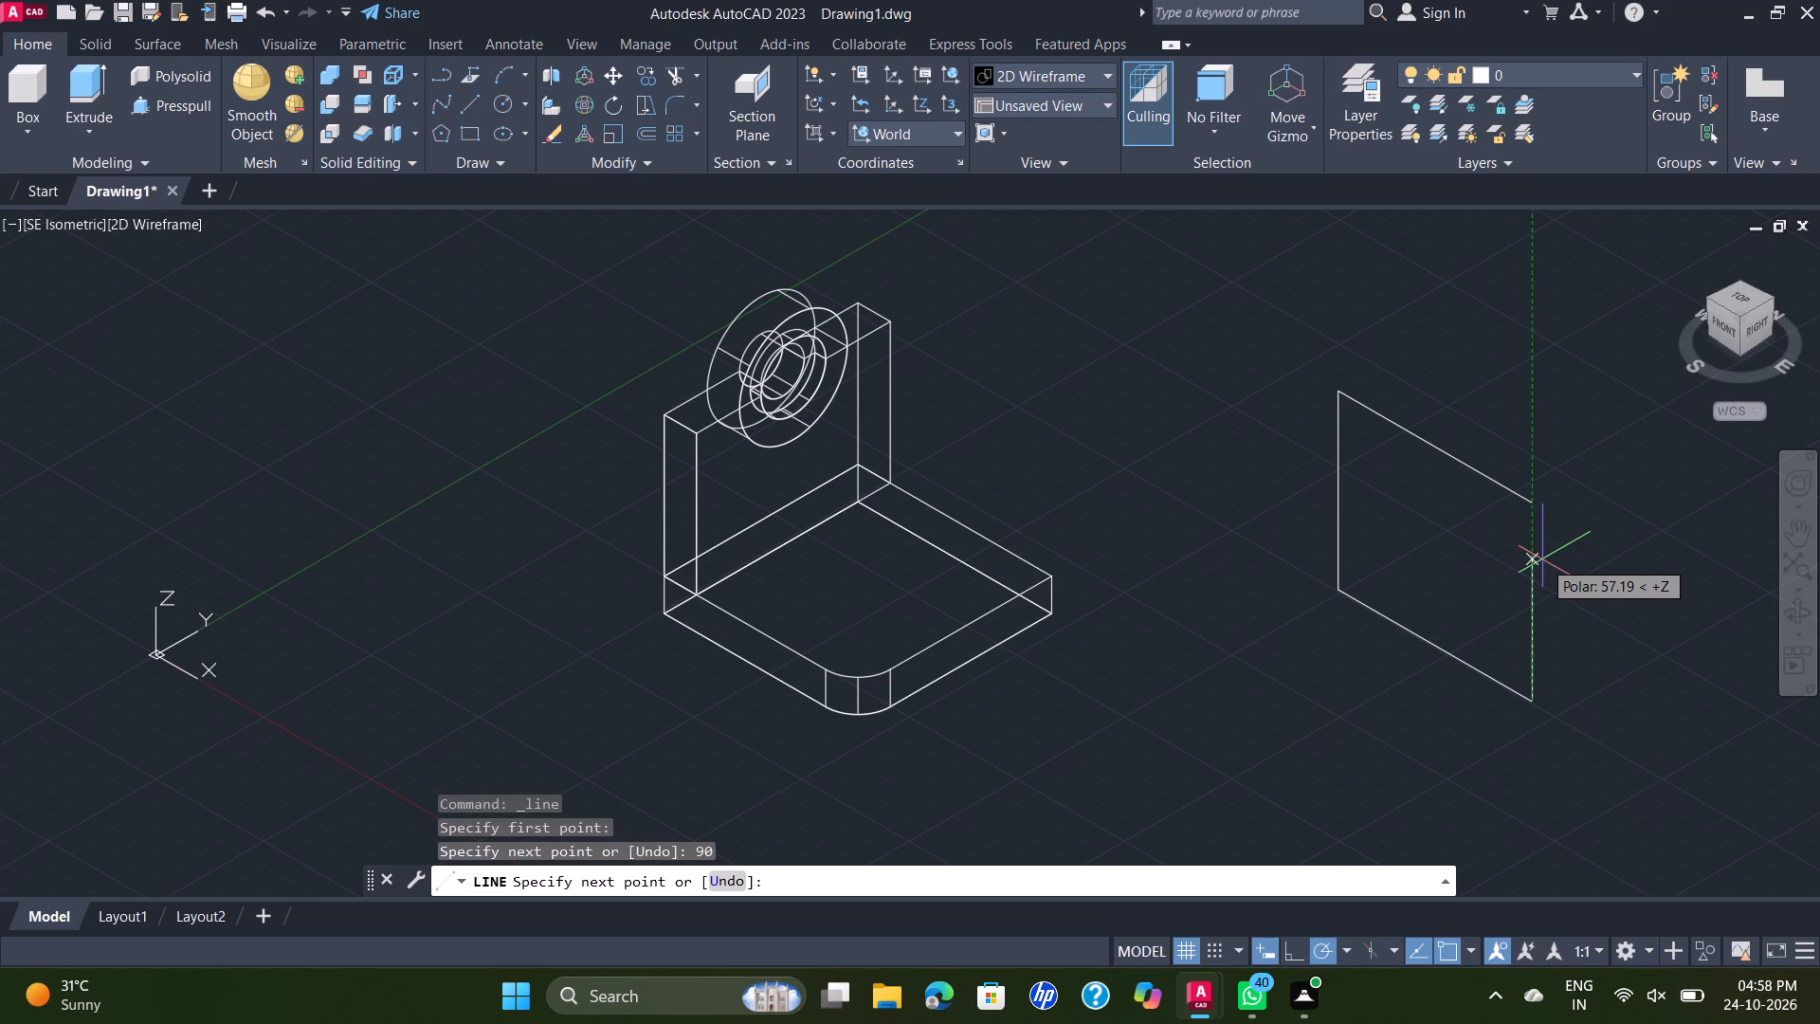
{"action": "type", "text": "70"}
{"action": "key", "text": "Return"}
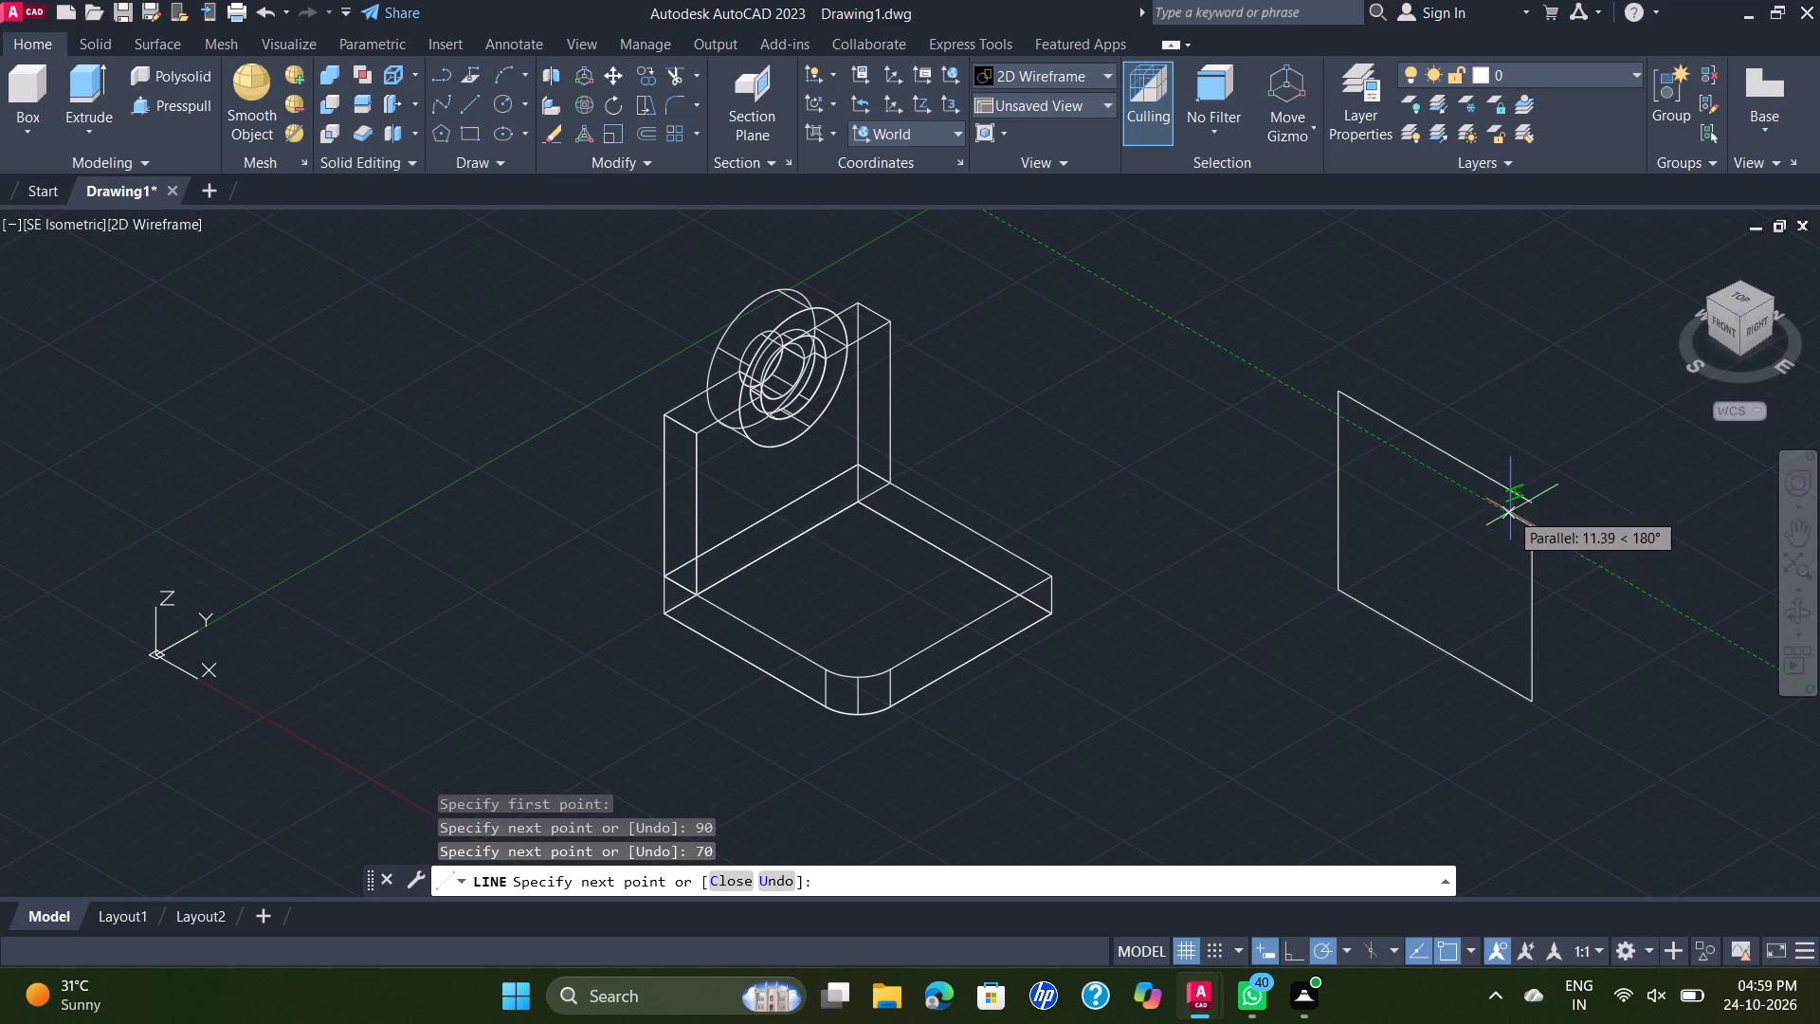
{"action": "key", "text": "Escape"}
Erase the upper 90 mm line of the side profile.
{"action": "left_click", "coordinate": [1498, 476]}
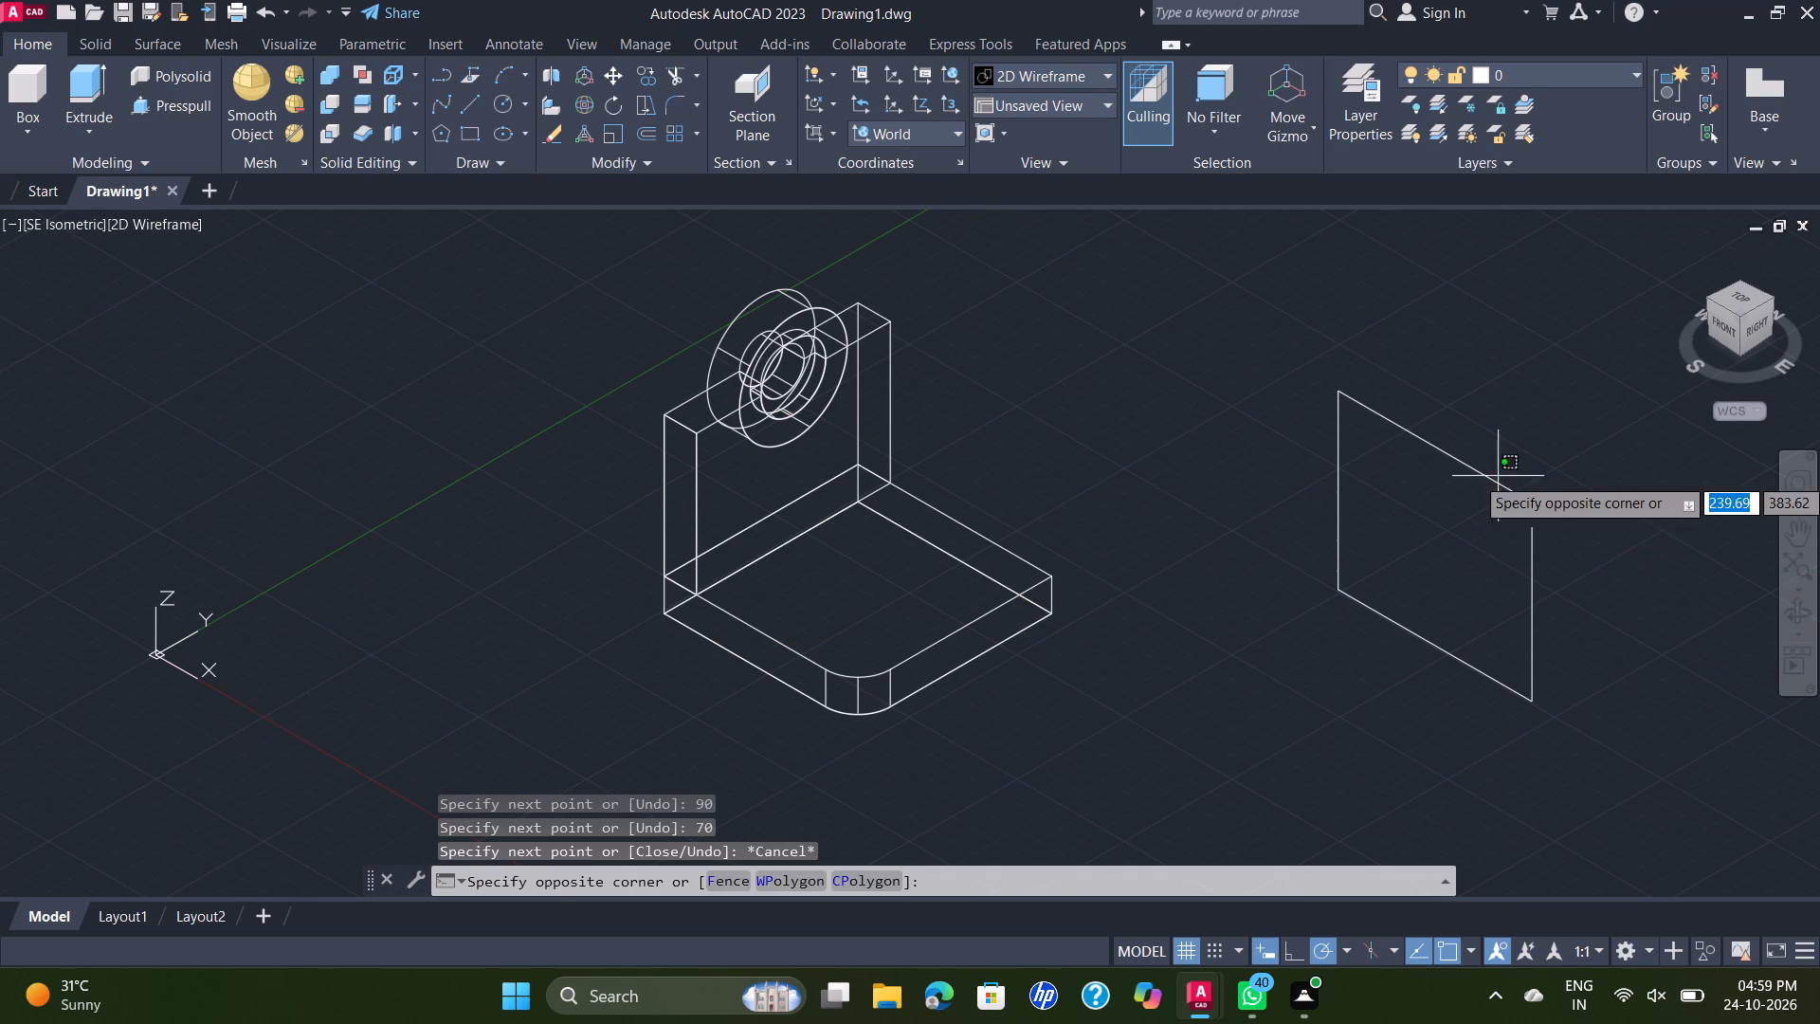
{"action": "left_click", "coordinate": [1498, 496]}
{"action": "left_click", "coordinate": [1502, 488]}
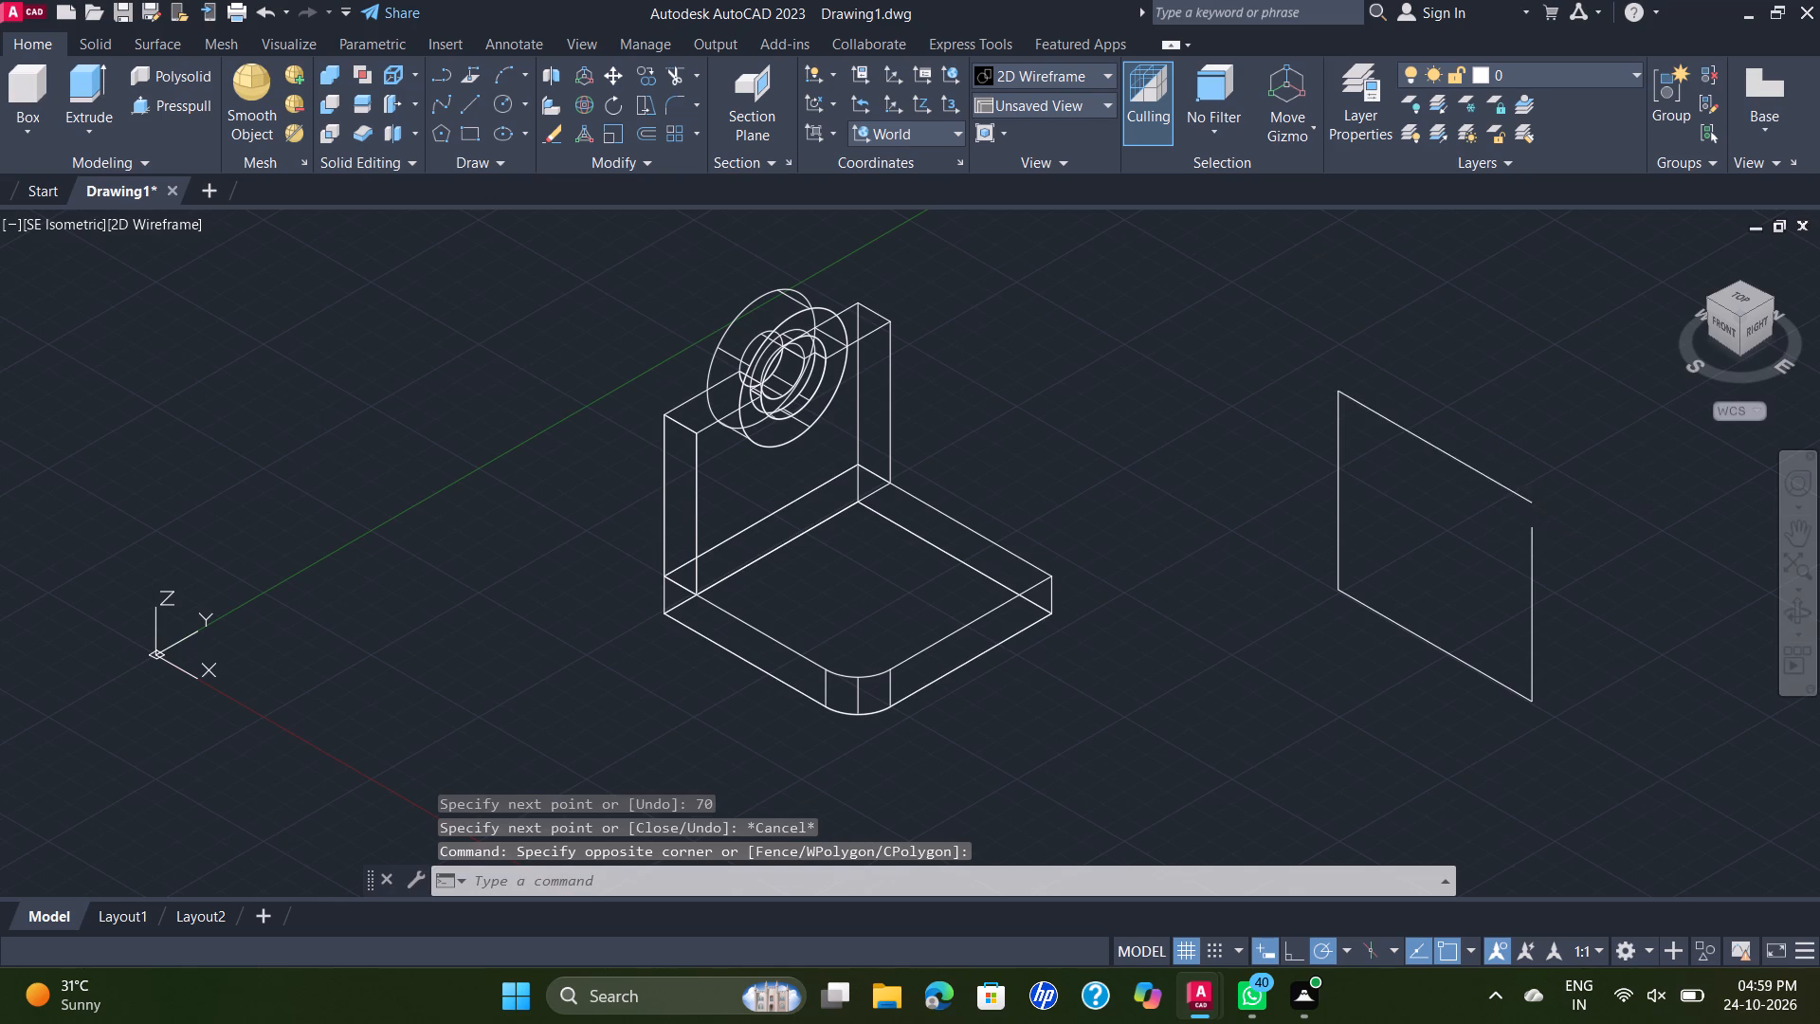
{"action": "key", "text": "Page_Down"}
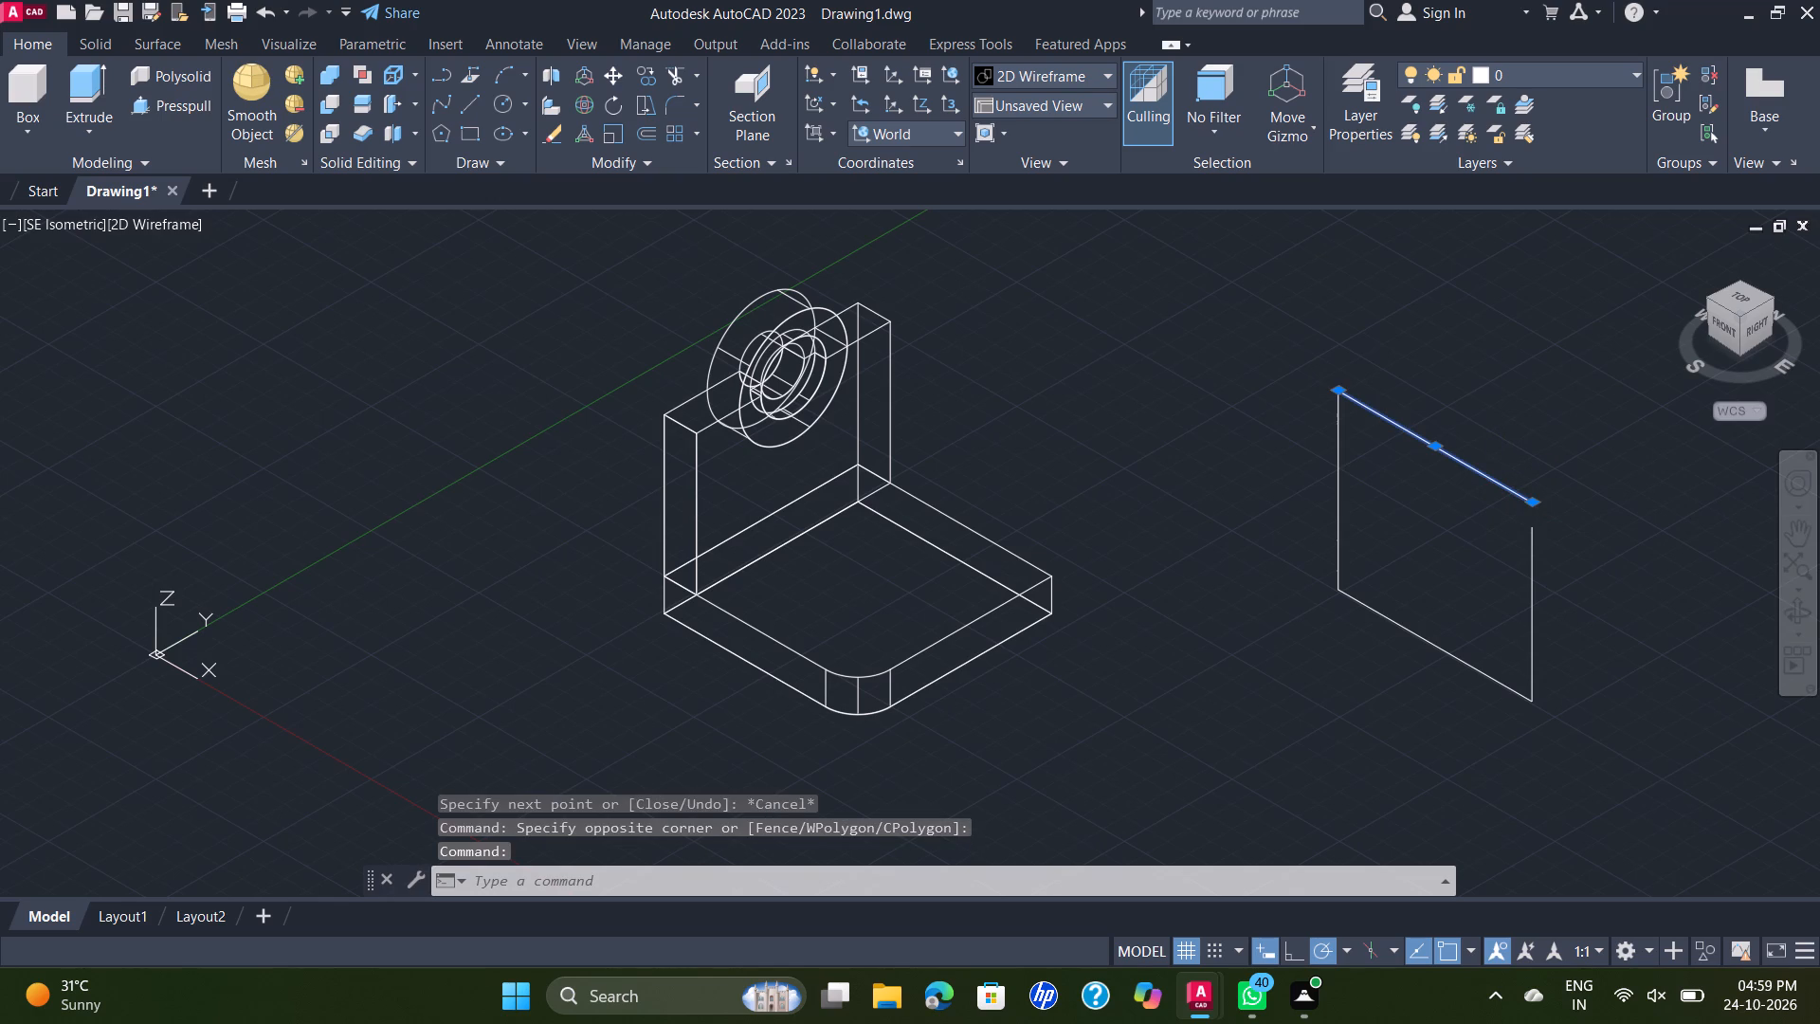
{"action": "key", "text": "Delete"}
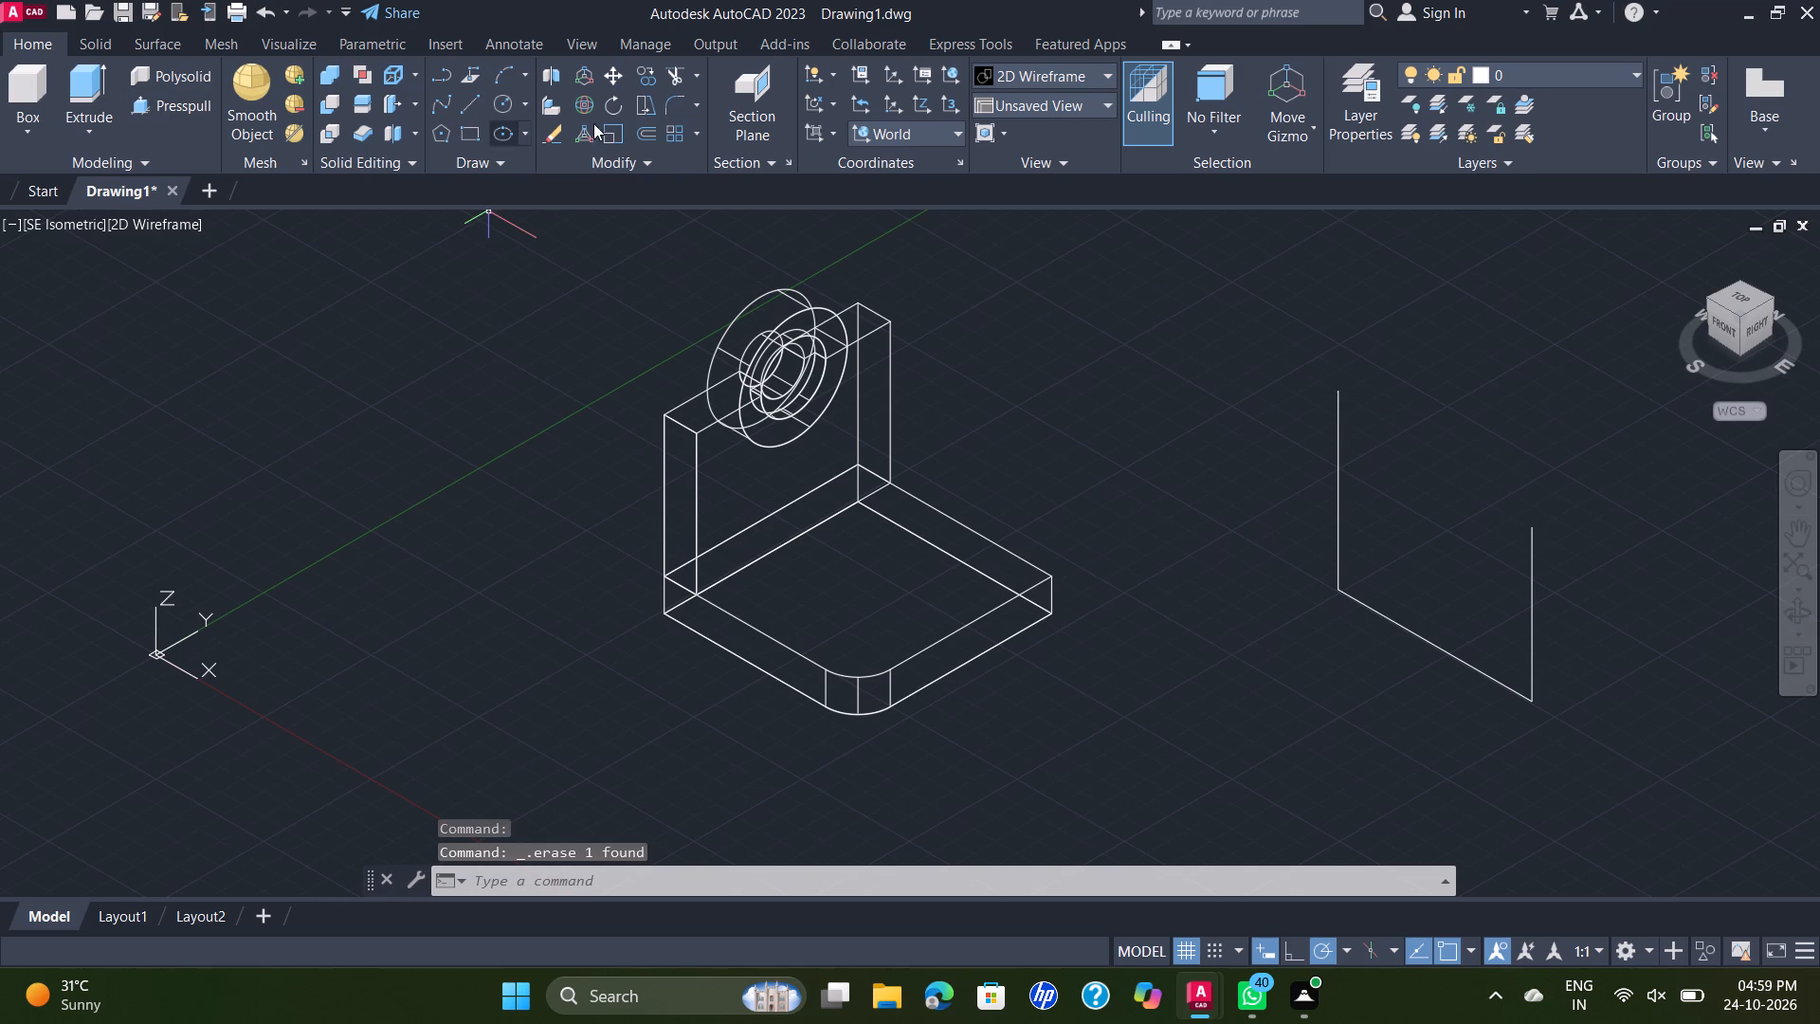
Close the side profile with a sloped line from the top of the 80 mm line to the top of the 70 mm line.
{"action": "left_click", "coordinate": [461, 109]}
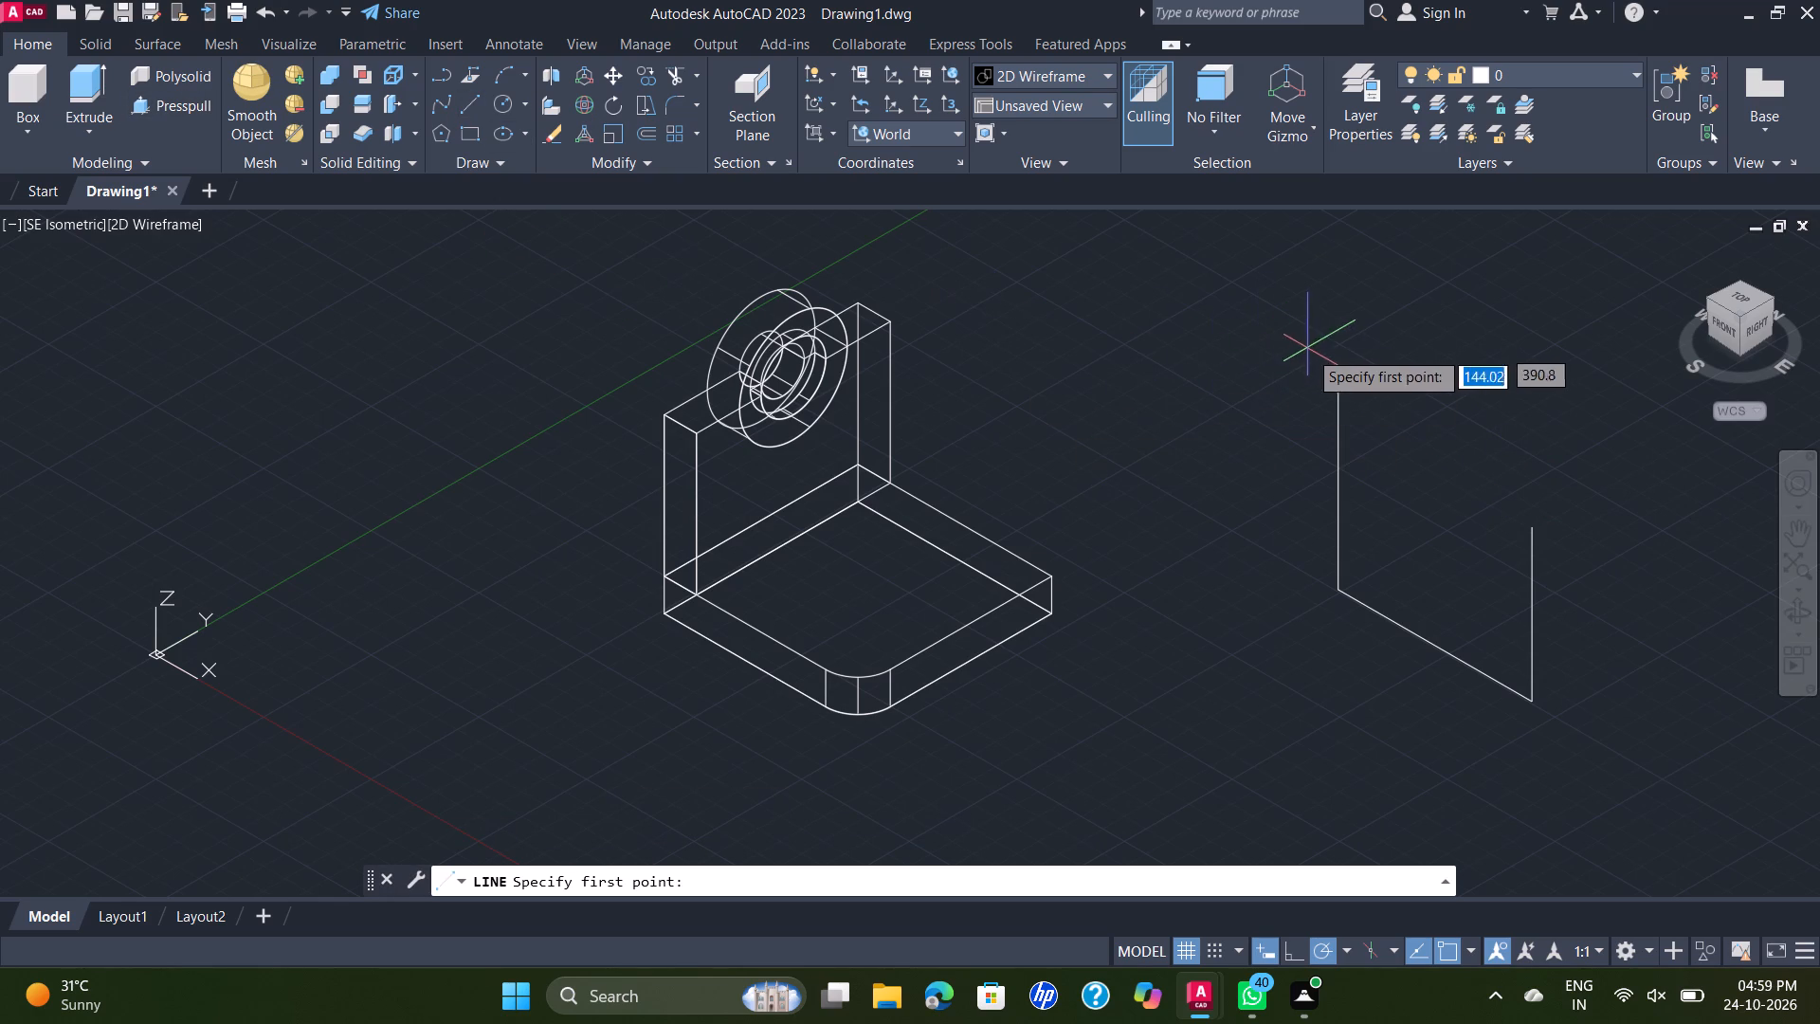
{"action": "left_click", "coordinate": [1339, 387]}
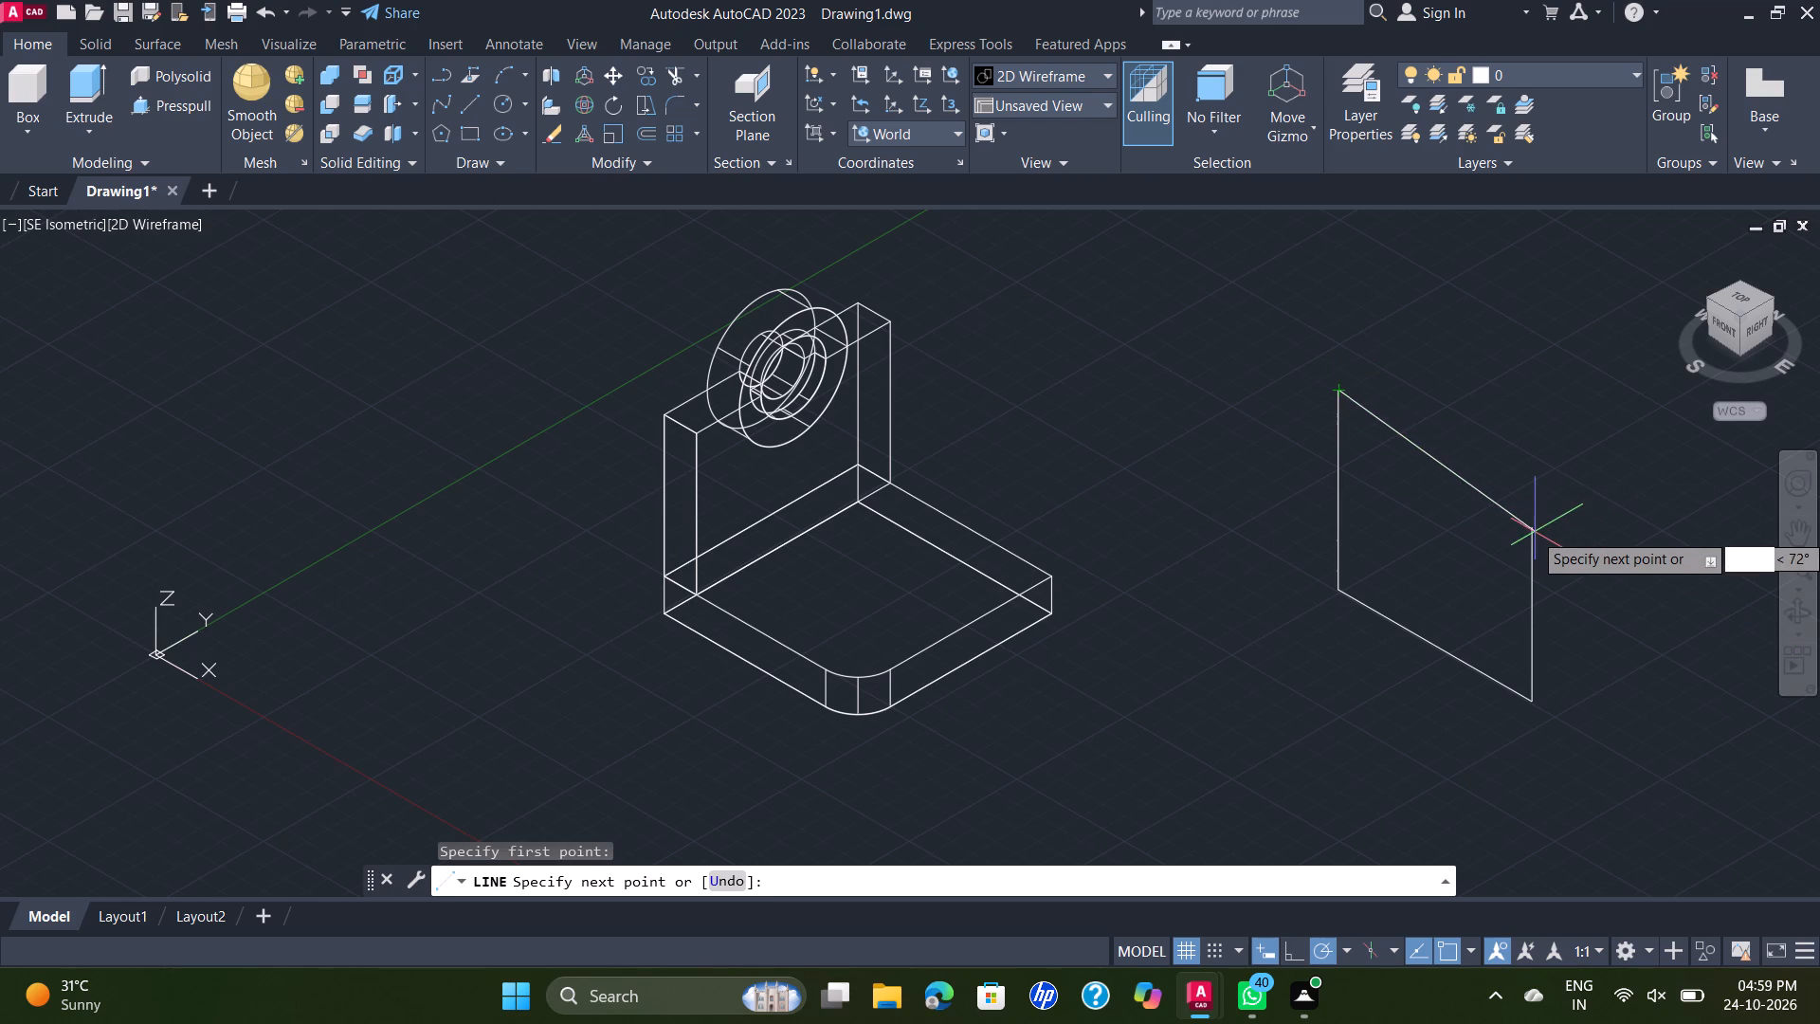
{"action": "scroll", "coordinate": [1534, 531], "scroll_direction": "up", "scroll_amount": 1}
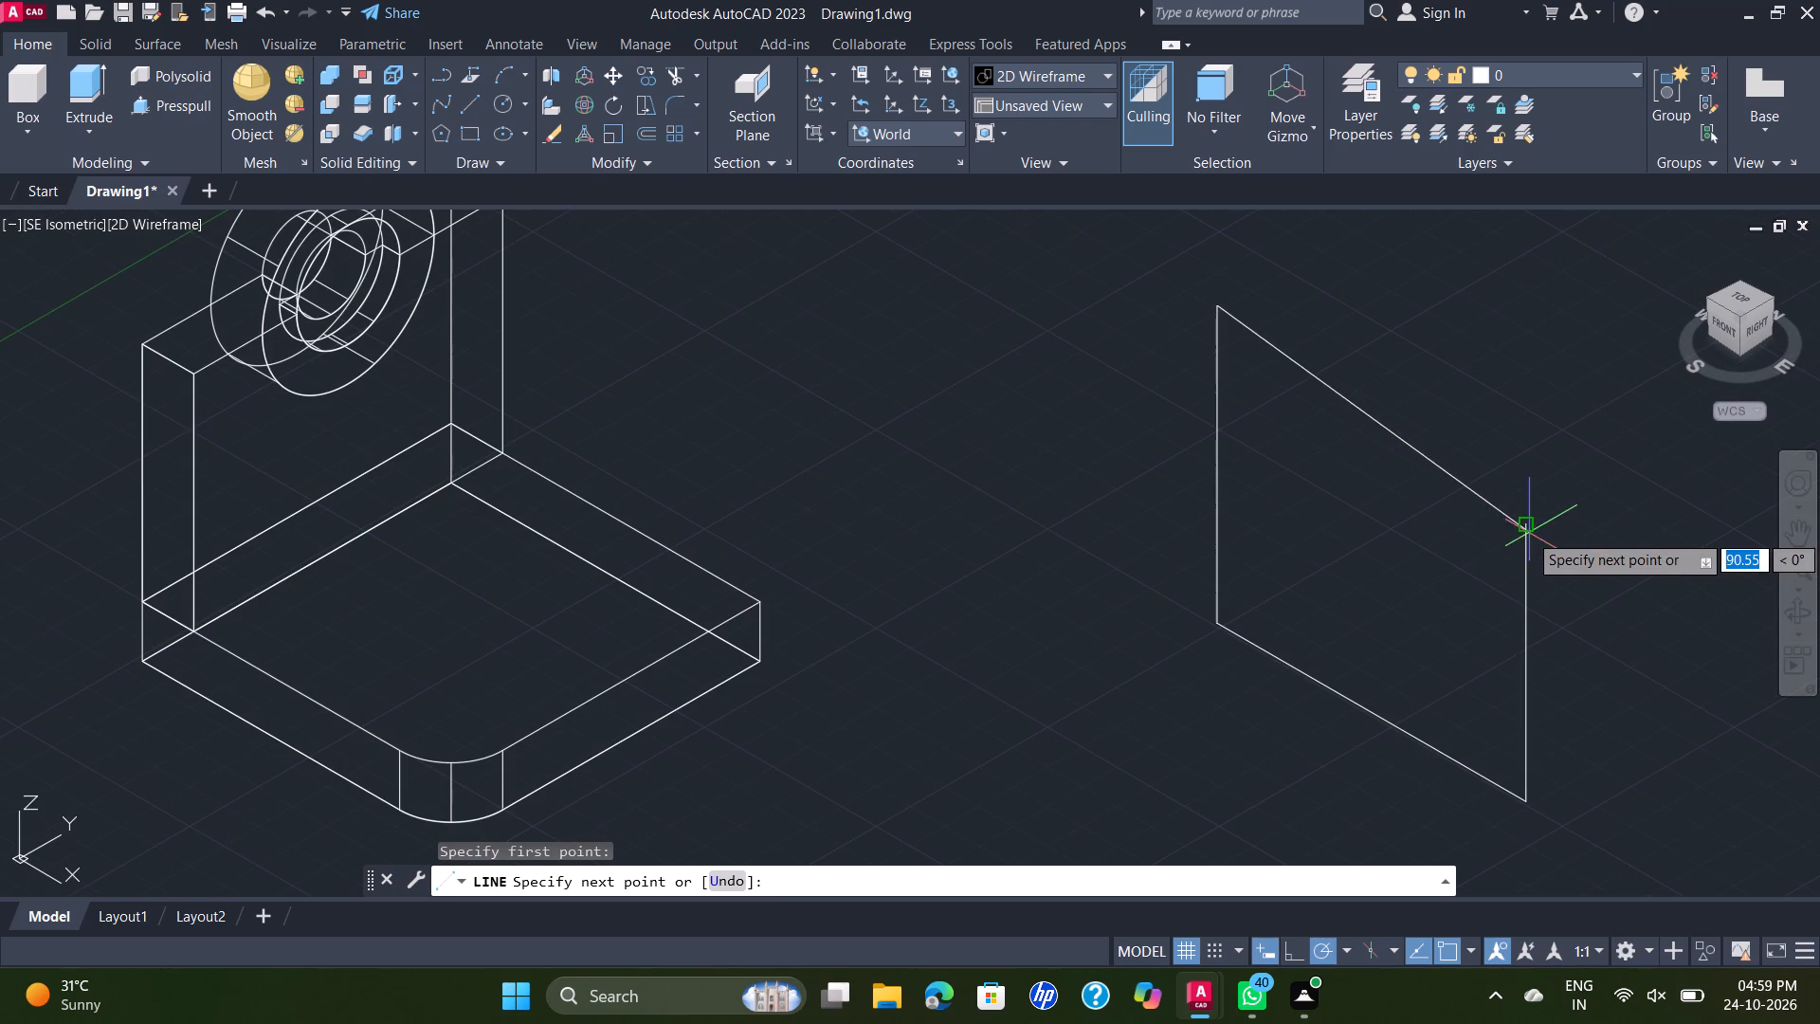
{"action": "left_click", "coordinate": [1533, 528]}
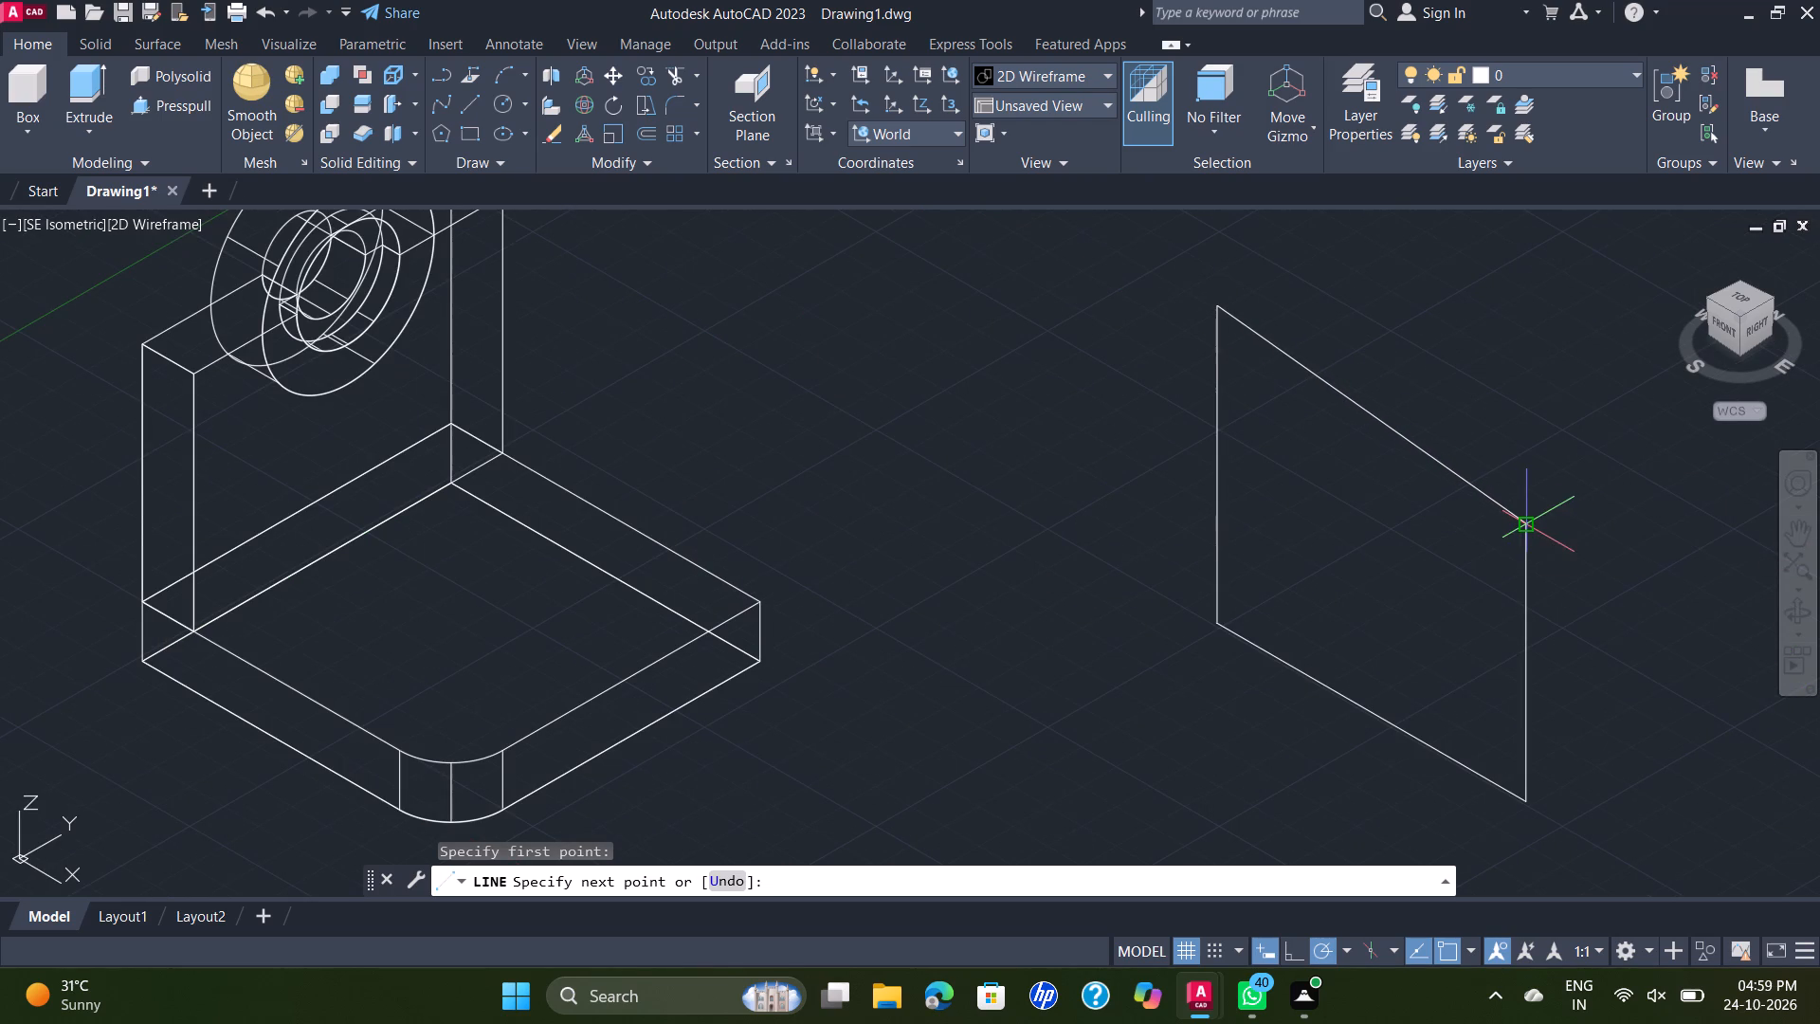
{"action": "key", "text": "Escape"}
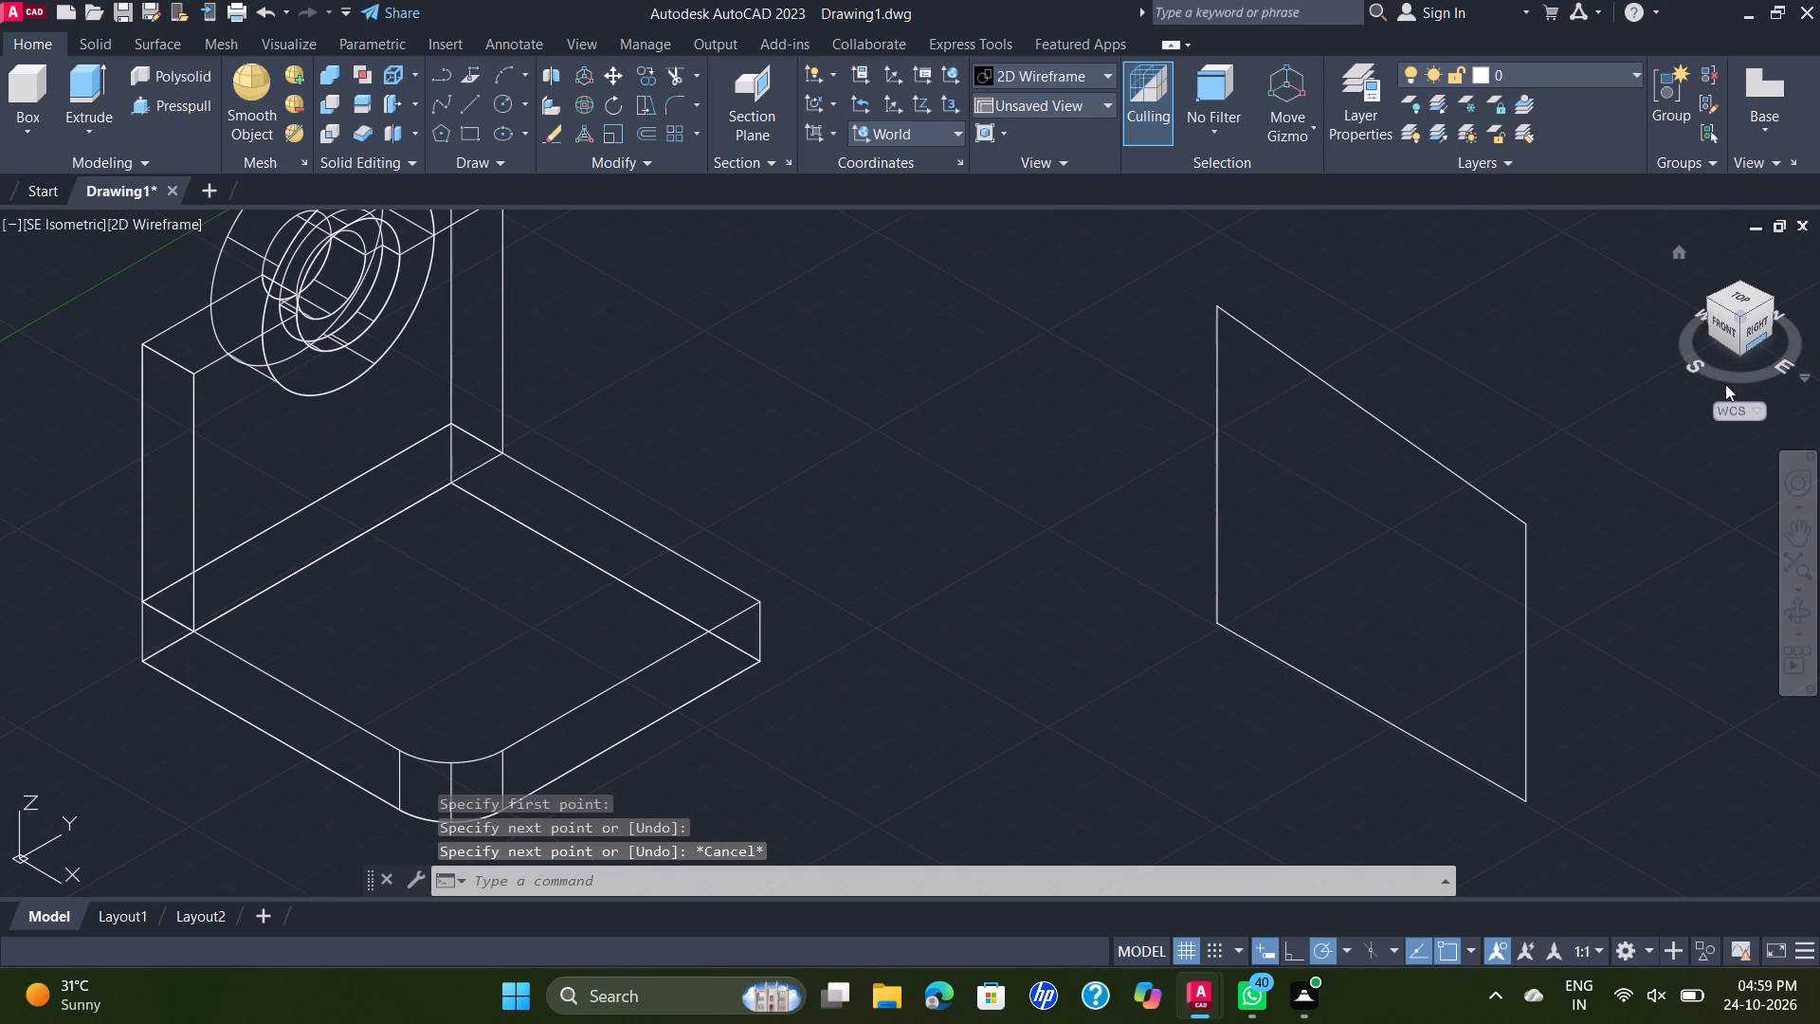
Join the four lines of the sloped side profile into one closed outline.
{"action": "scroll", "coordinate": [1587, 474], "scroll_direction": "down", "scroll_amount": 1}
{"action": "middle_click_drag", "start_coordinate": [1586, 474], "coordinate": [977, 432]}
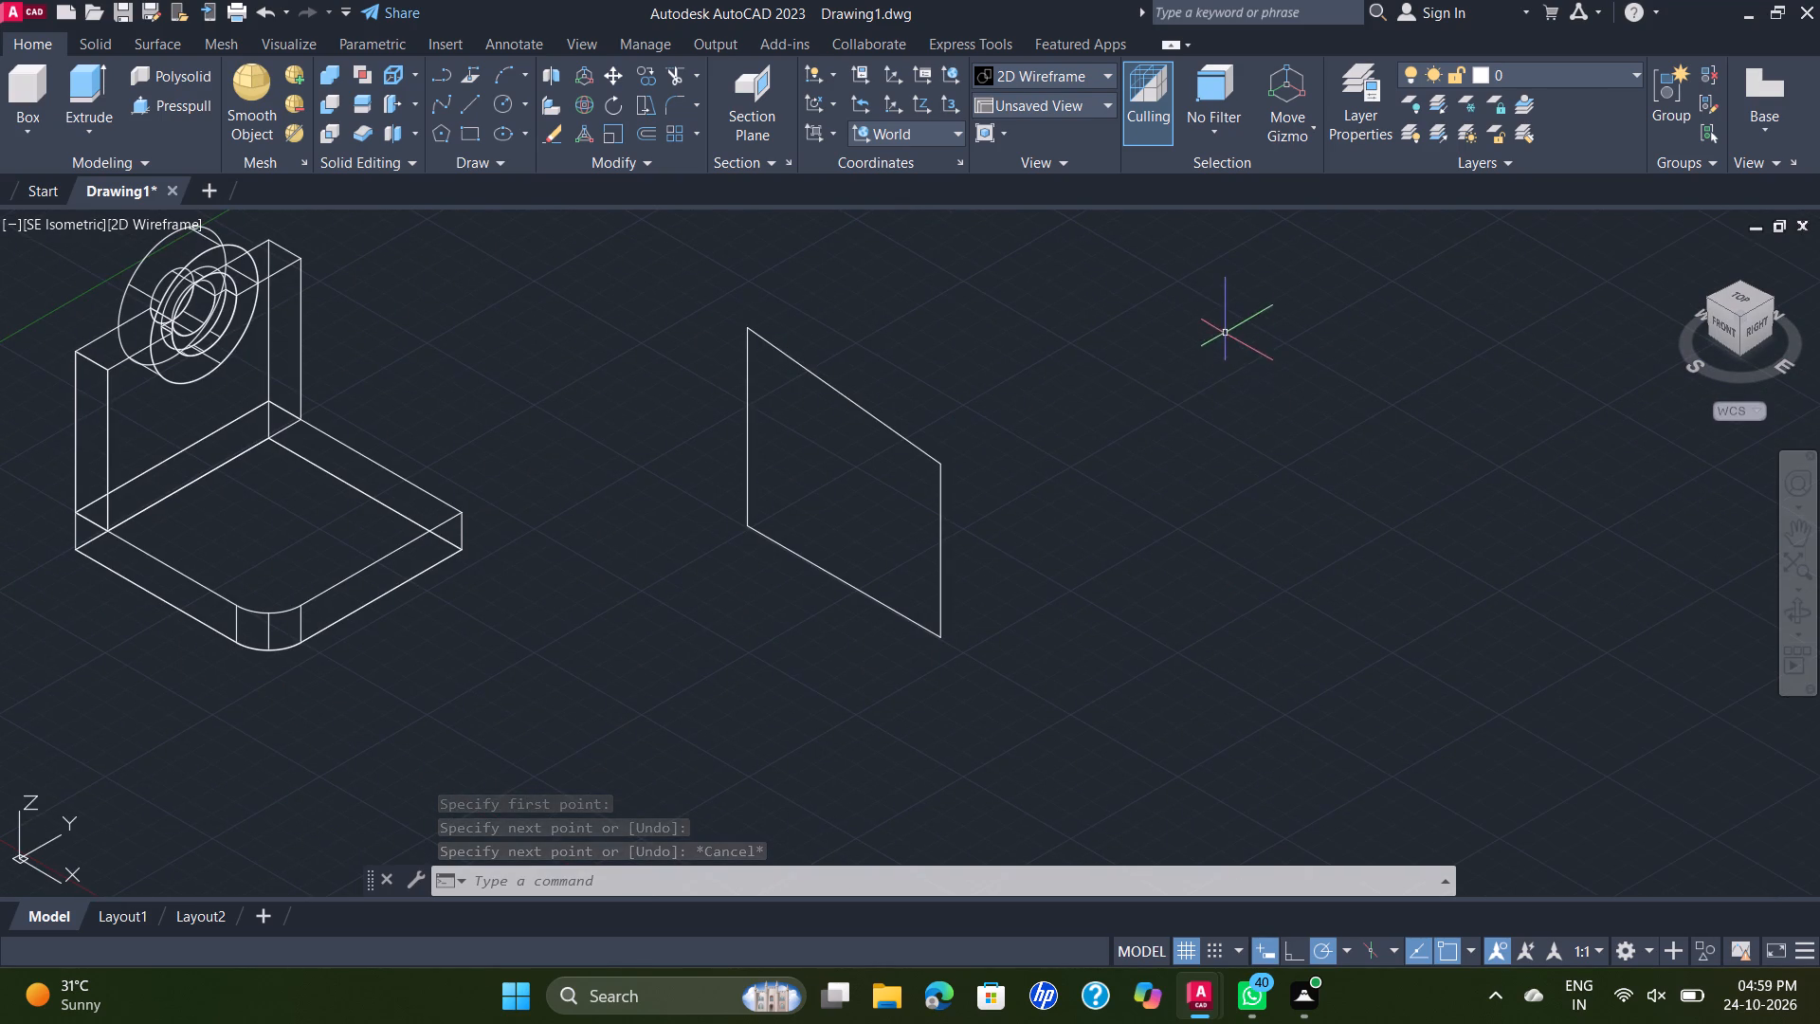
{"action": "left_click_drag", "start_coordinate": [1223, 314], "coordinate": [1209, 314]}
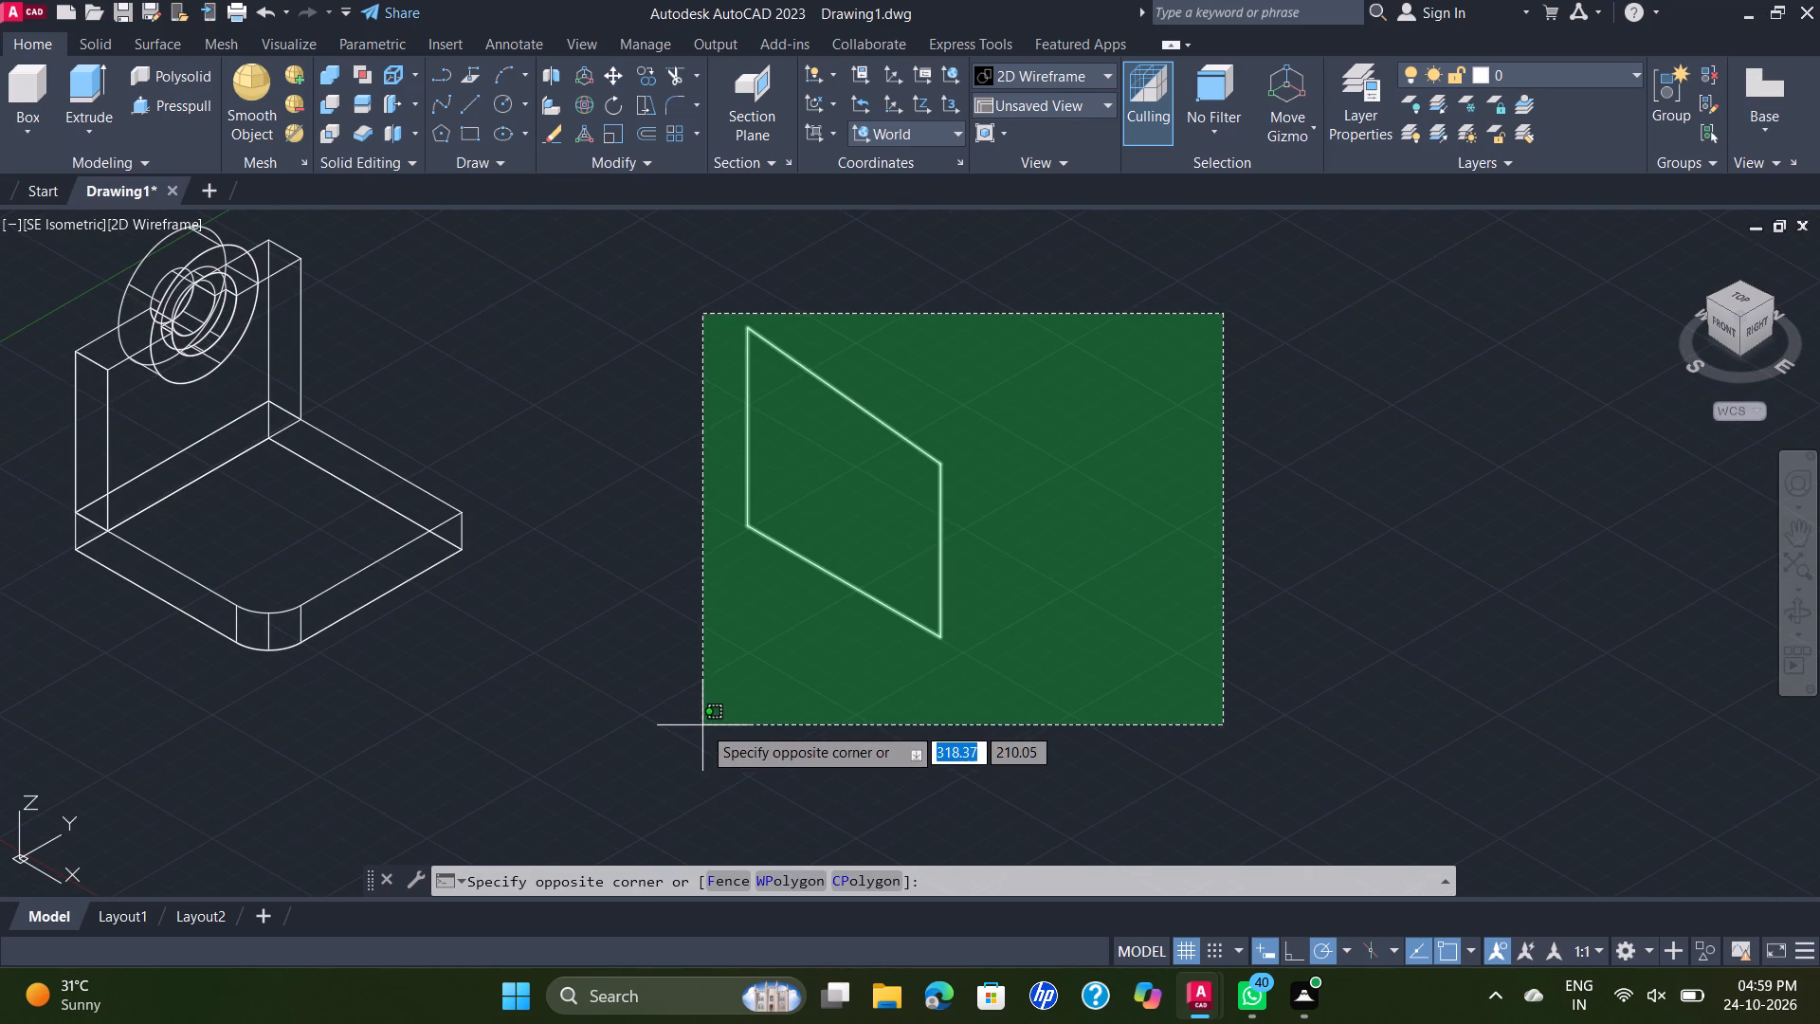
{"action": "left_click", "coordinate": [702, 725]}
{"action": "key", "text": "j"}
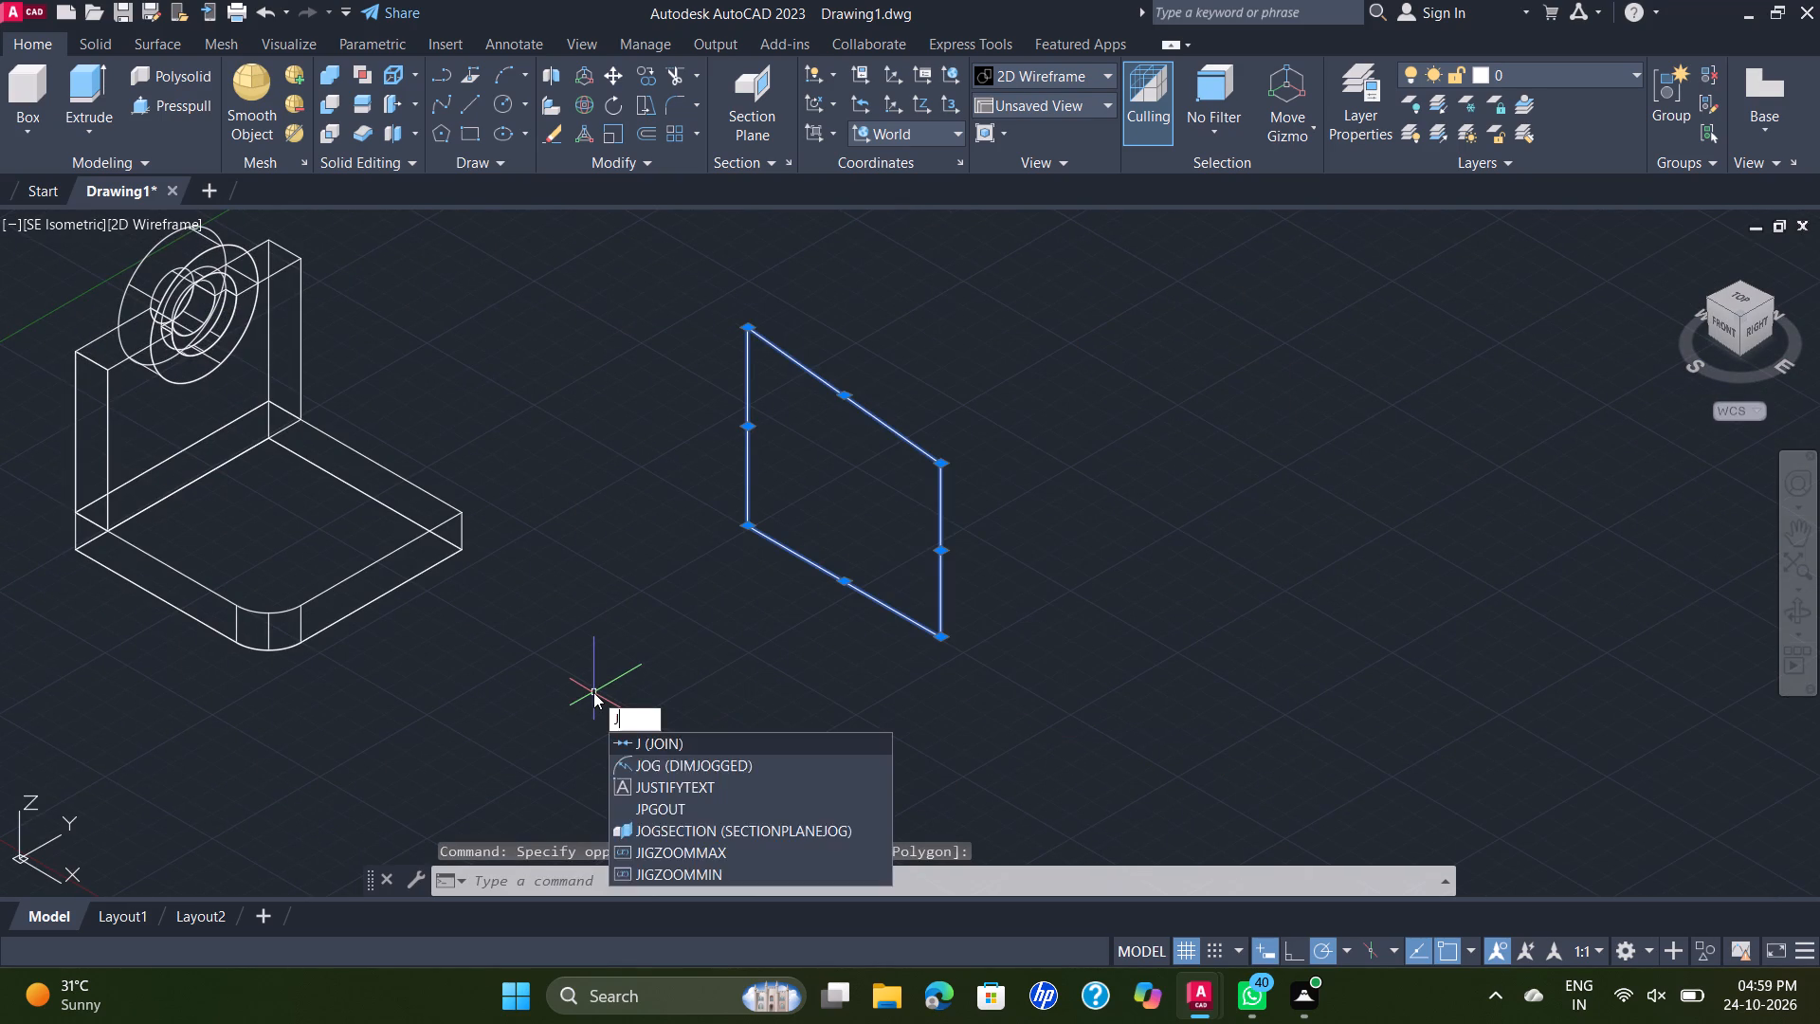
{"action": "key", "text": "Return"}
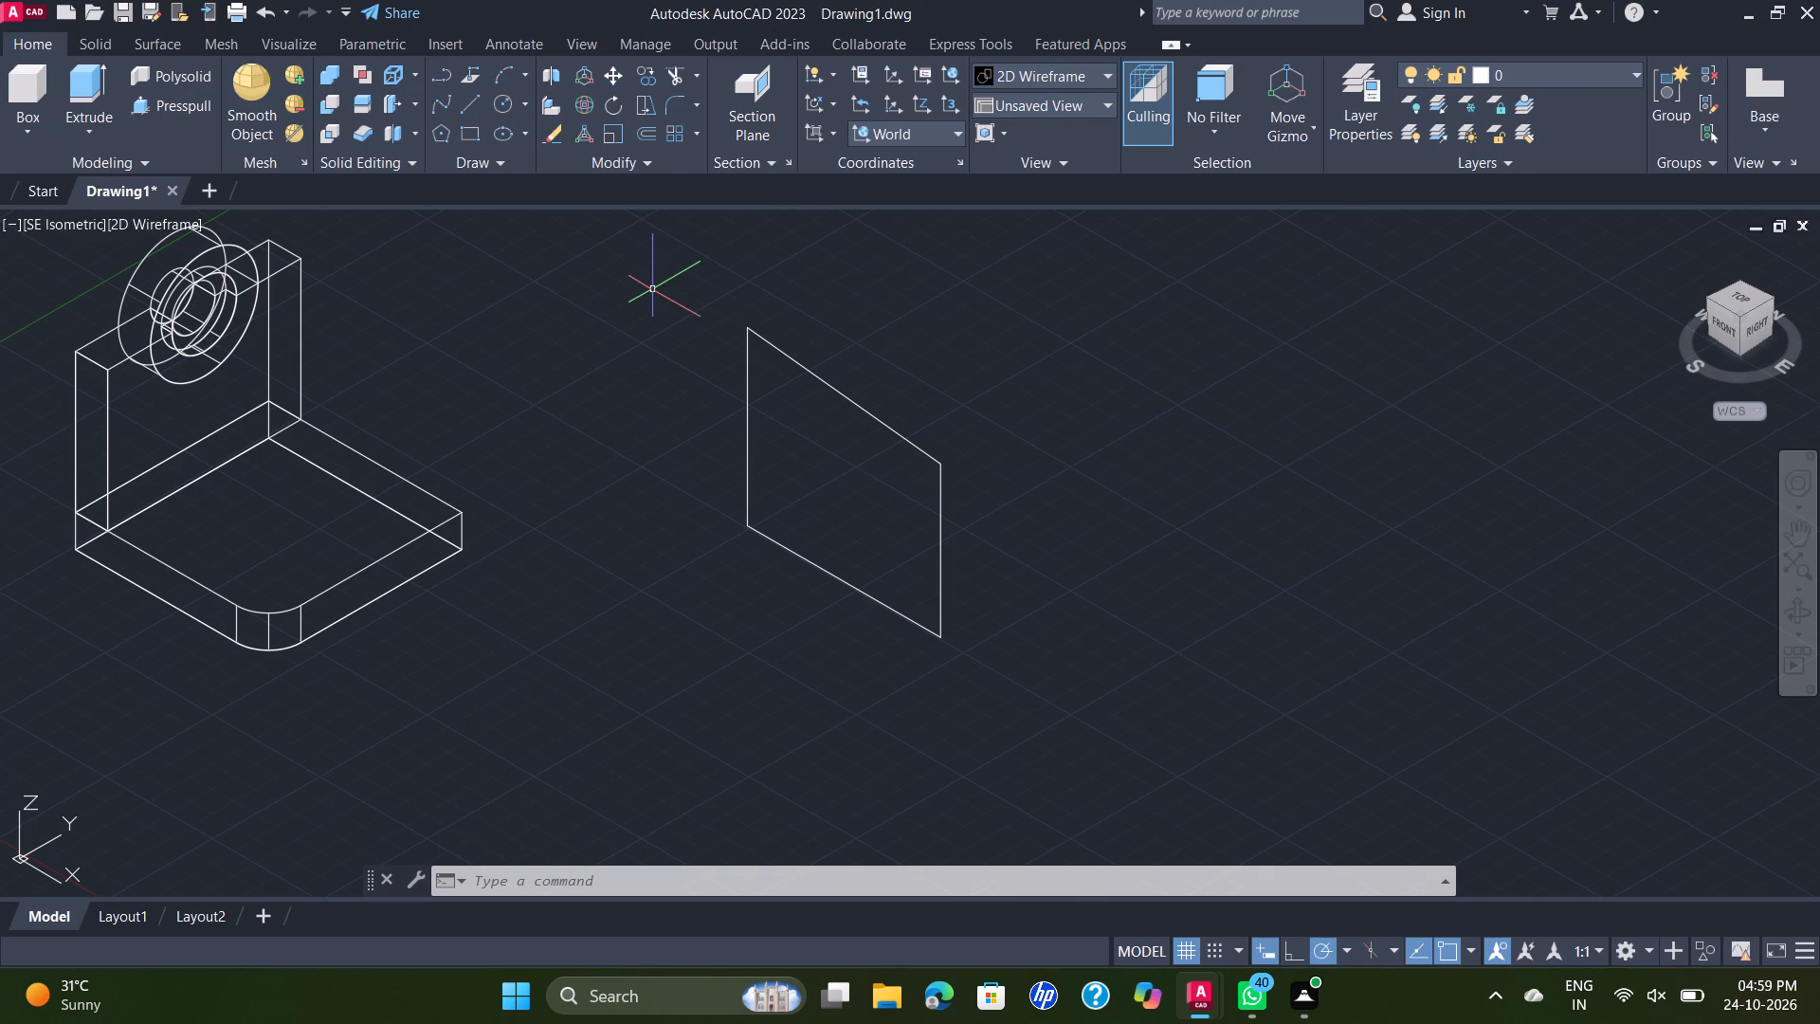
Presspull the closed sloped profile 10 mm into a solid plate.
{"action": "left_click", "coordinate": [177, 114]}
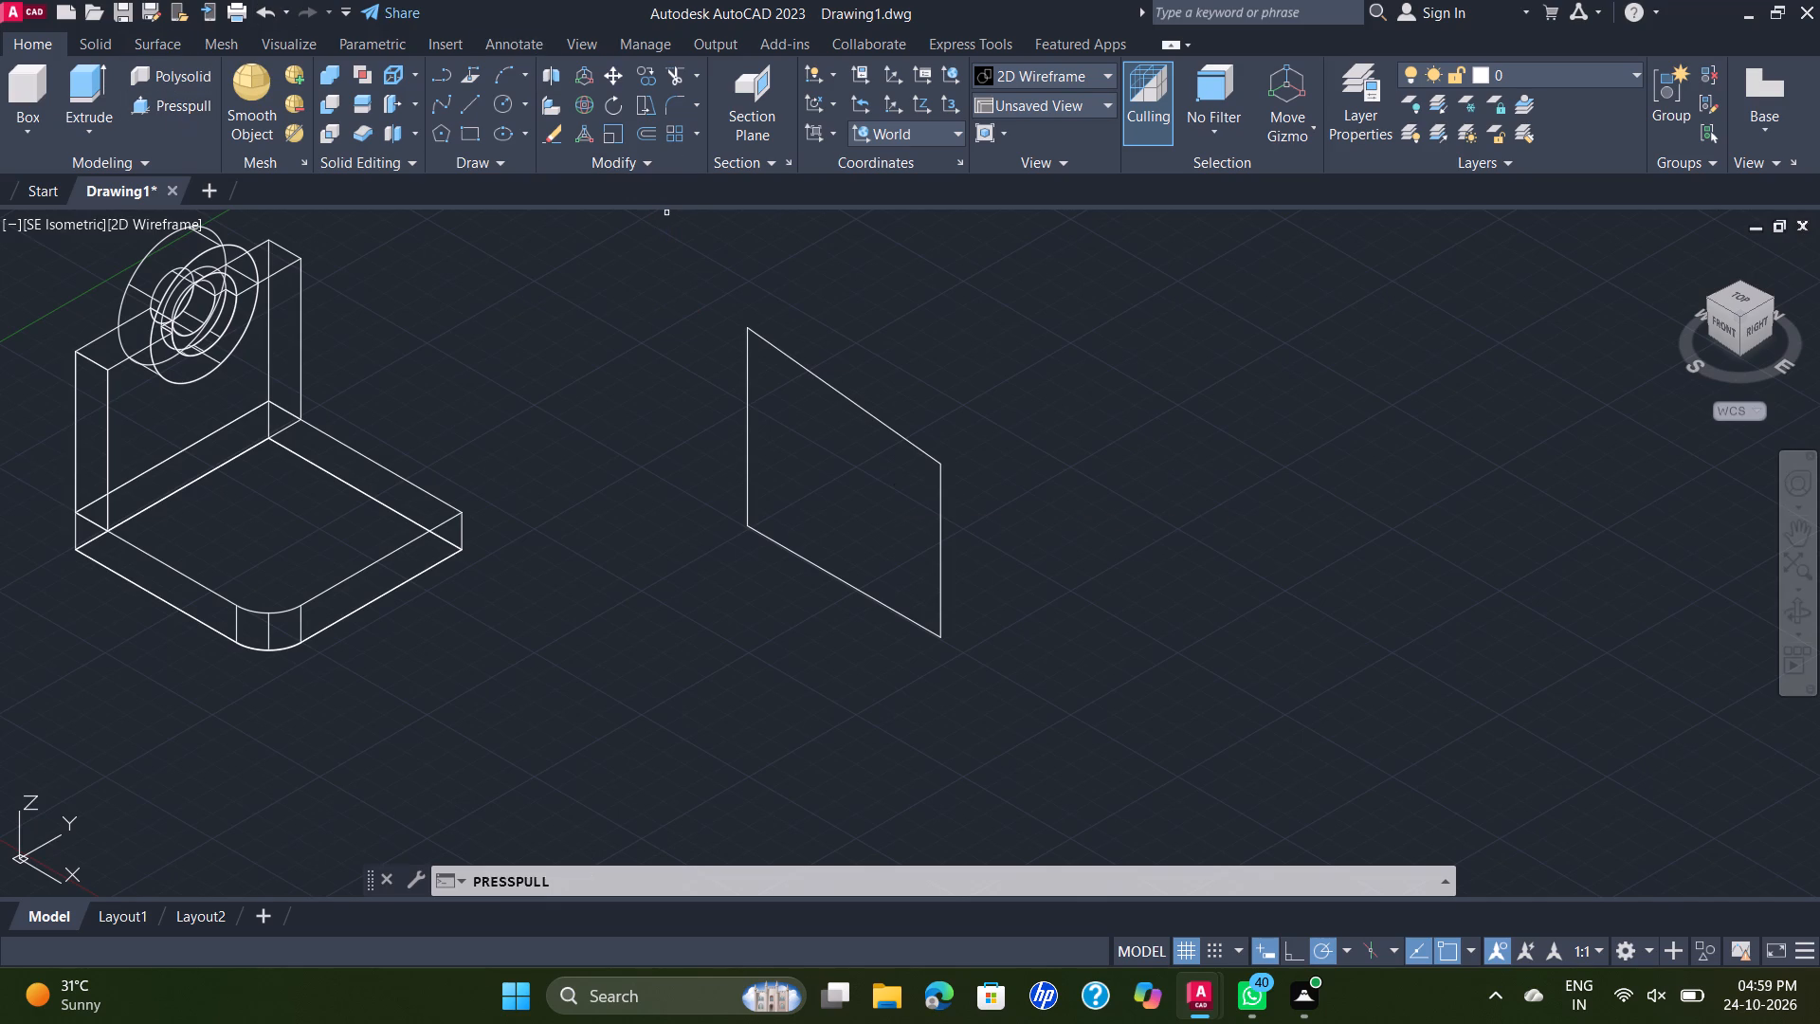
{"action": "left_click", "coordinate": [938, 491]}
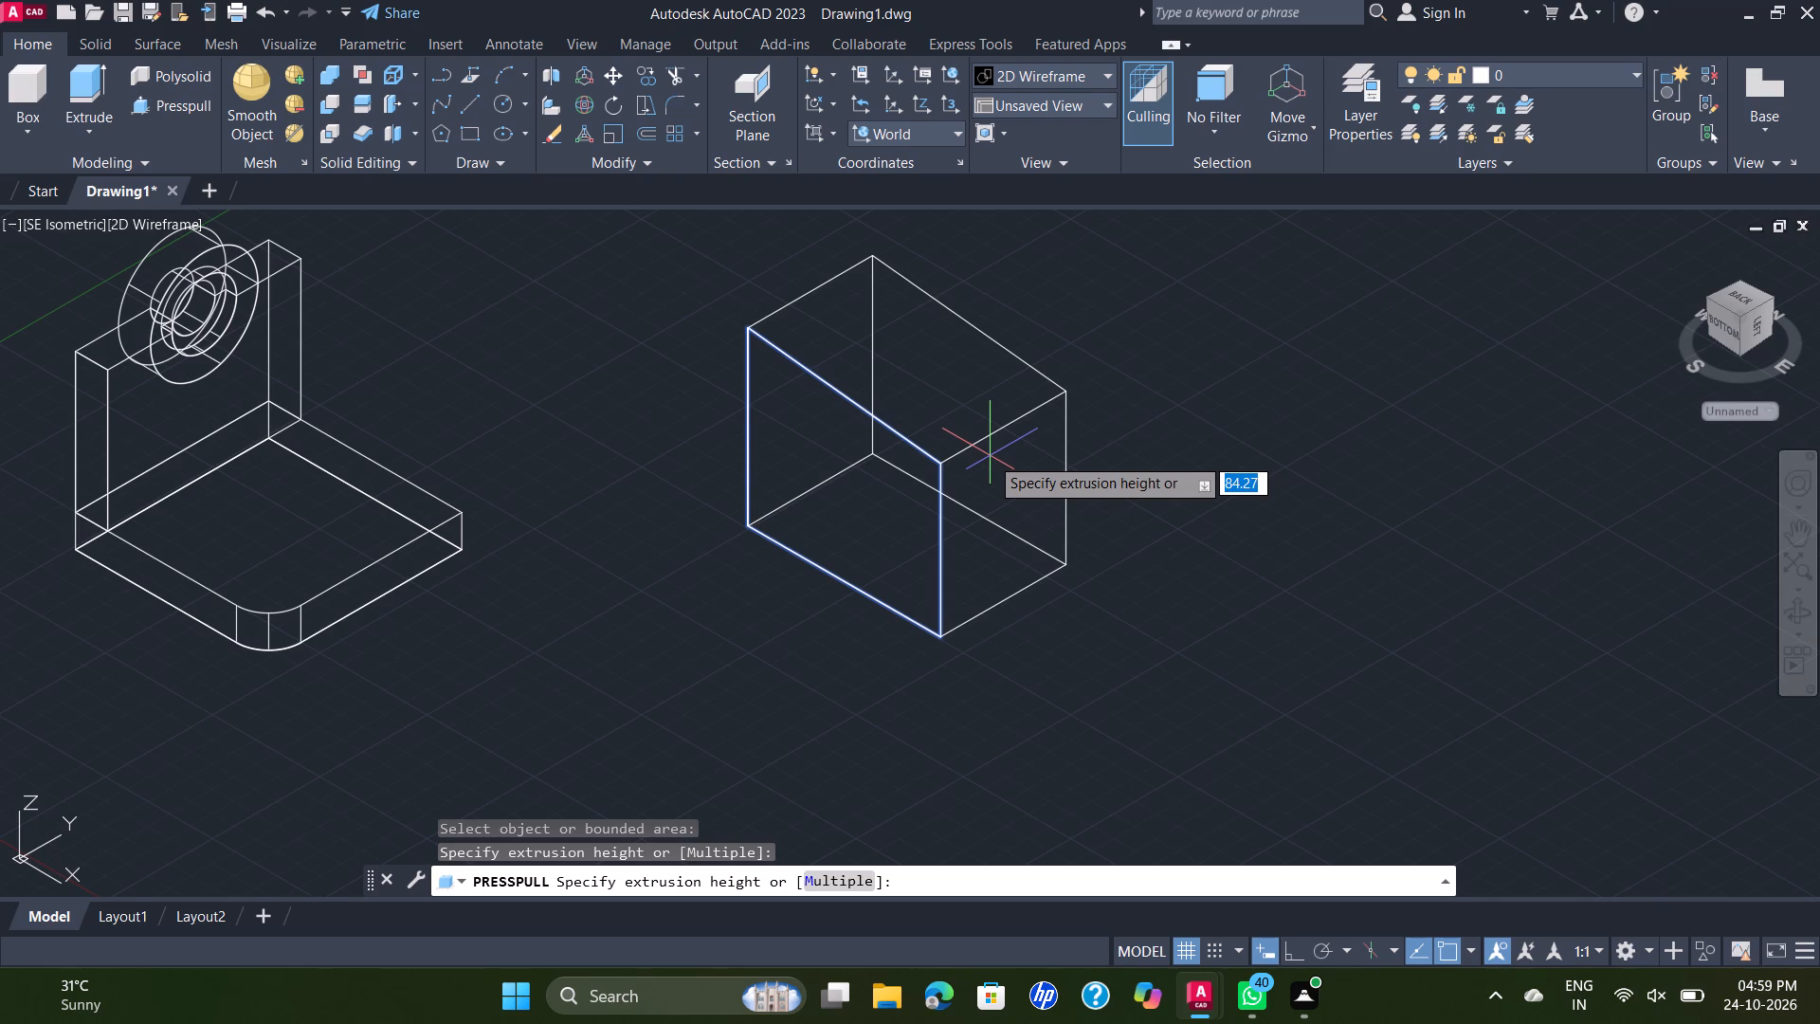
{"action": "type", "text": "10"}
{"action": "key", "text": "Return"}
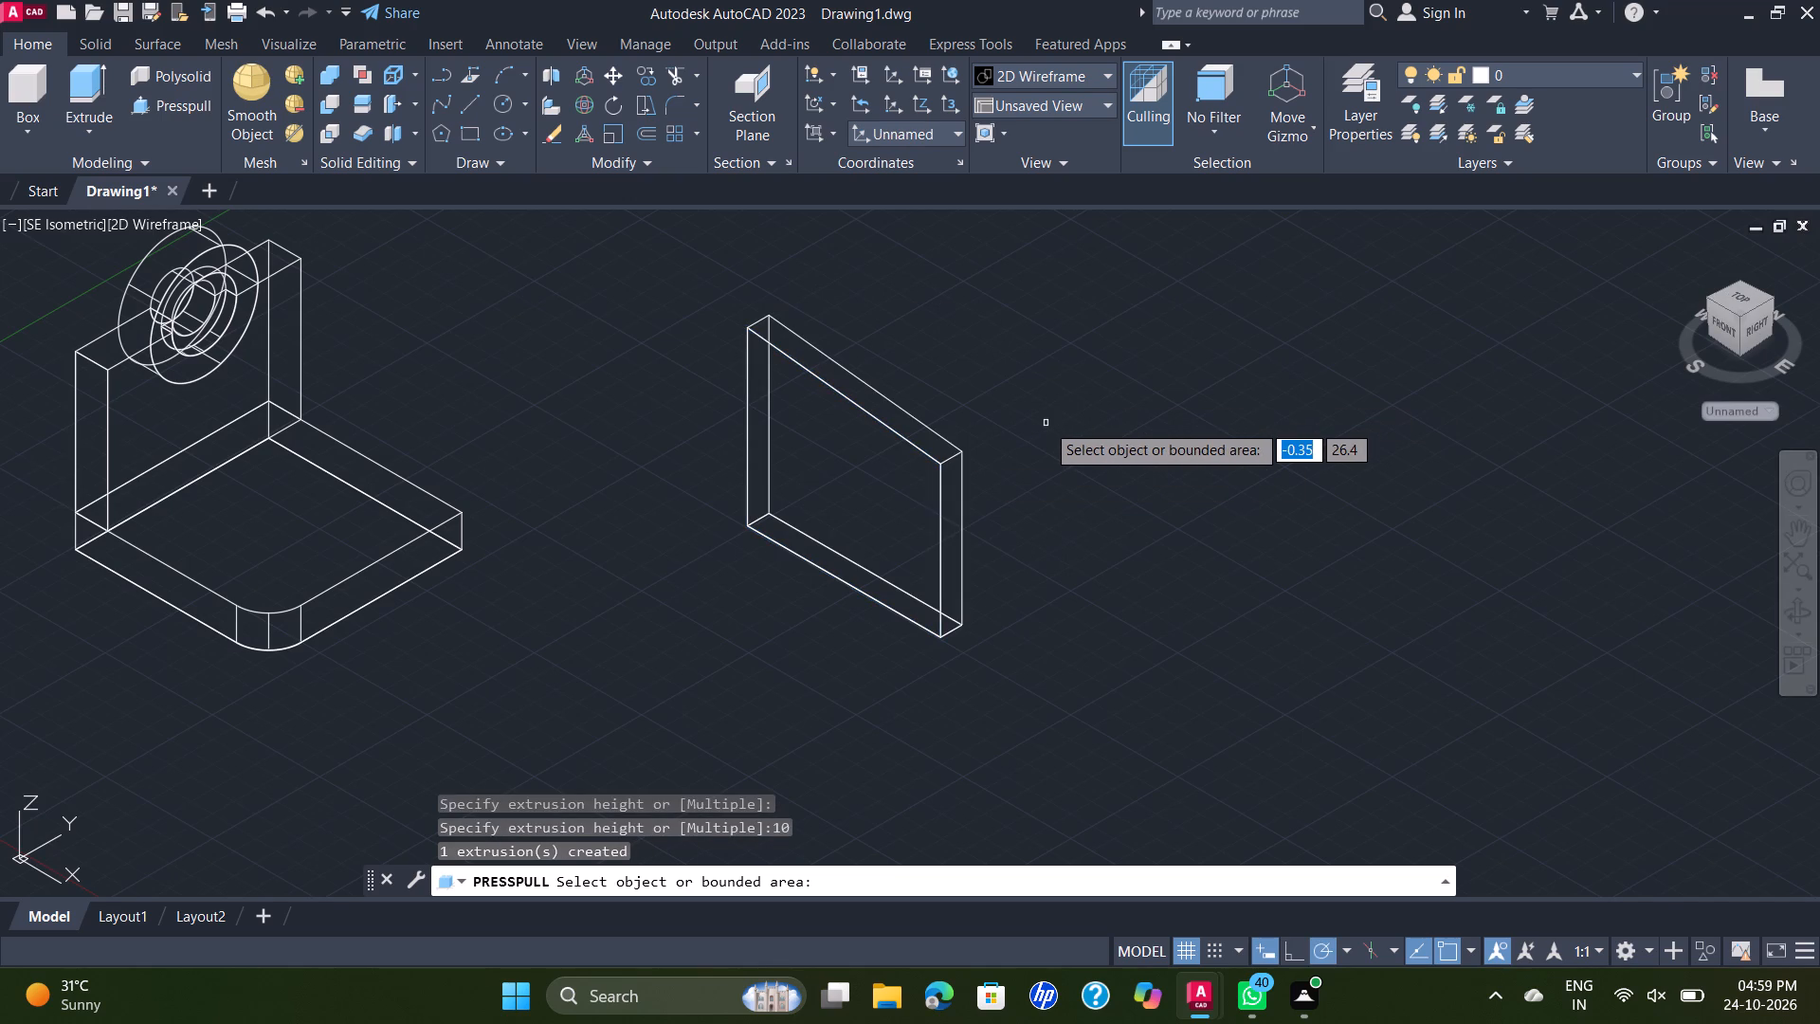
{"action": "key", "text": "Escape"}
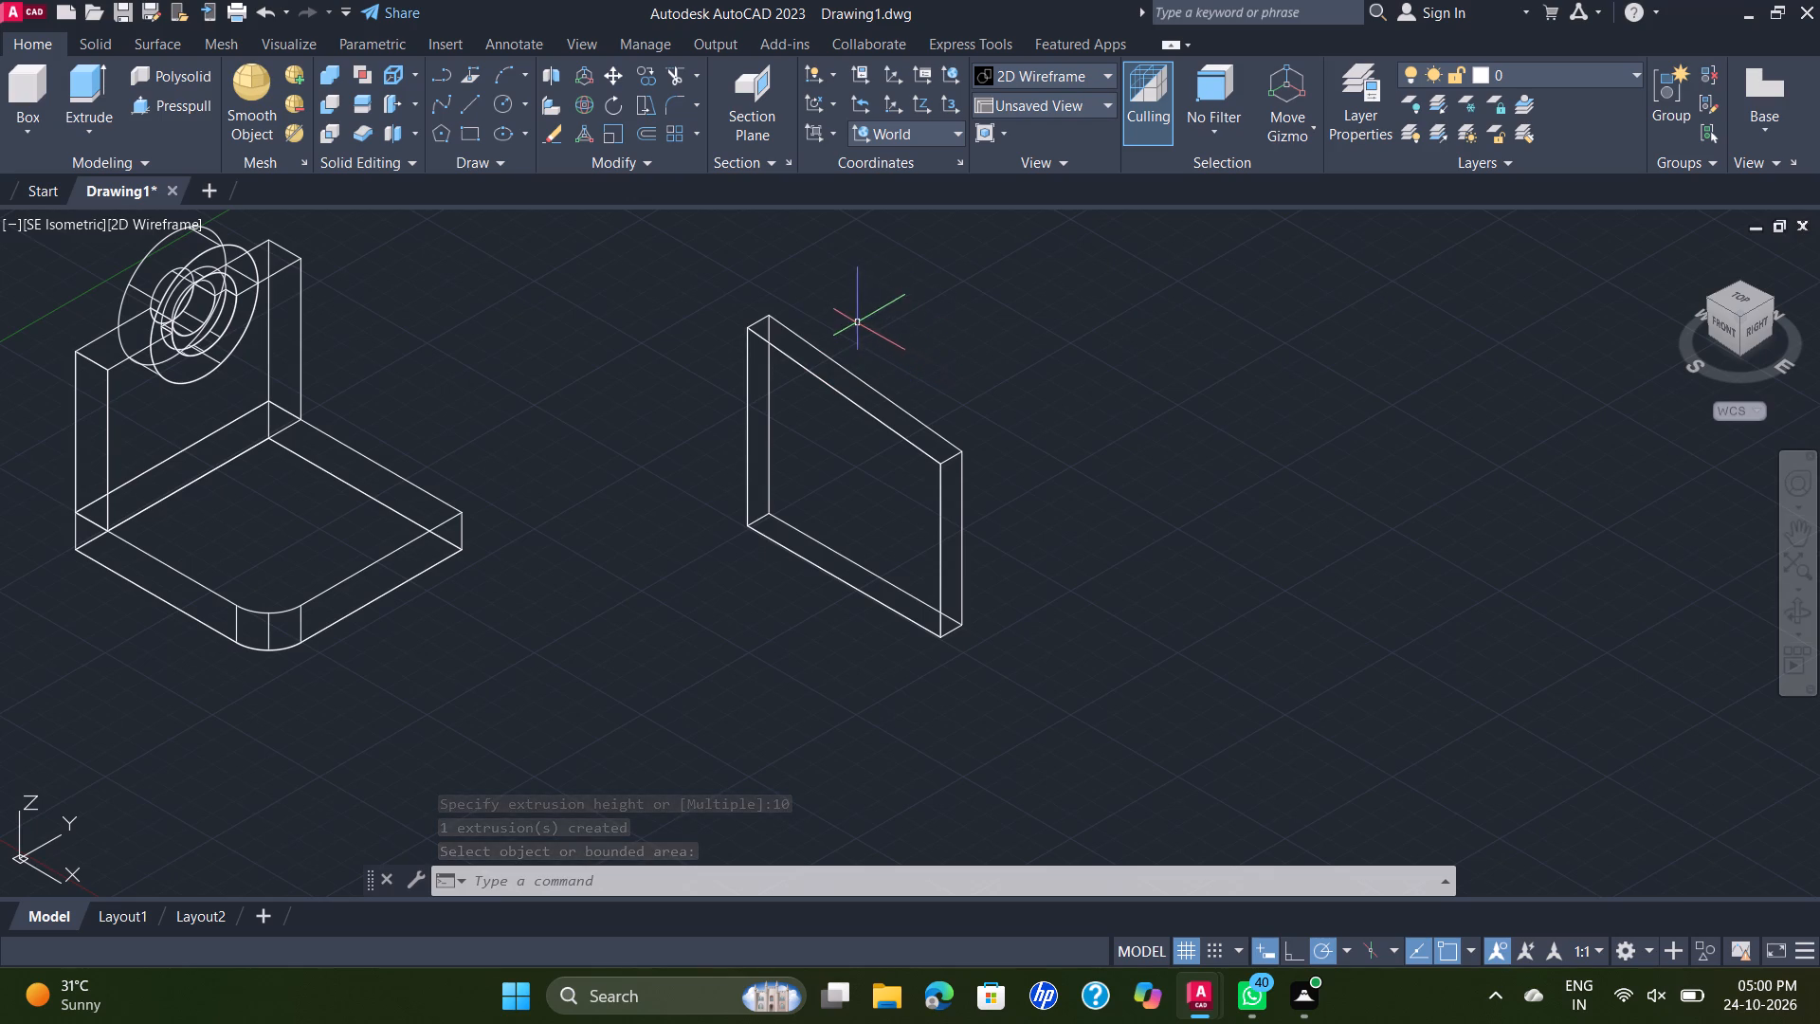
Move the sloped plate by the rear top corner of its 80 mm end onto the outer rear top corner of the bracket's boss wall.
{"action": "left_click", "coordinate": [809, 345]}
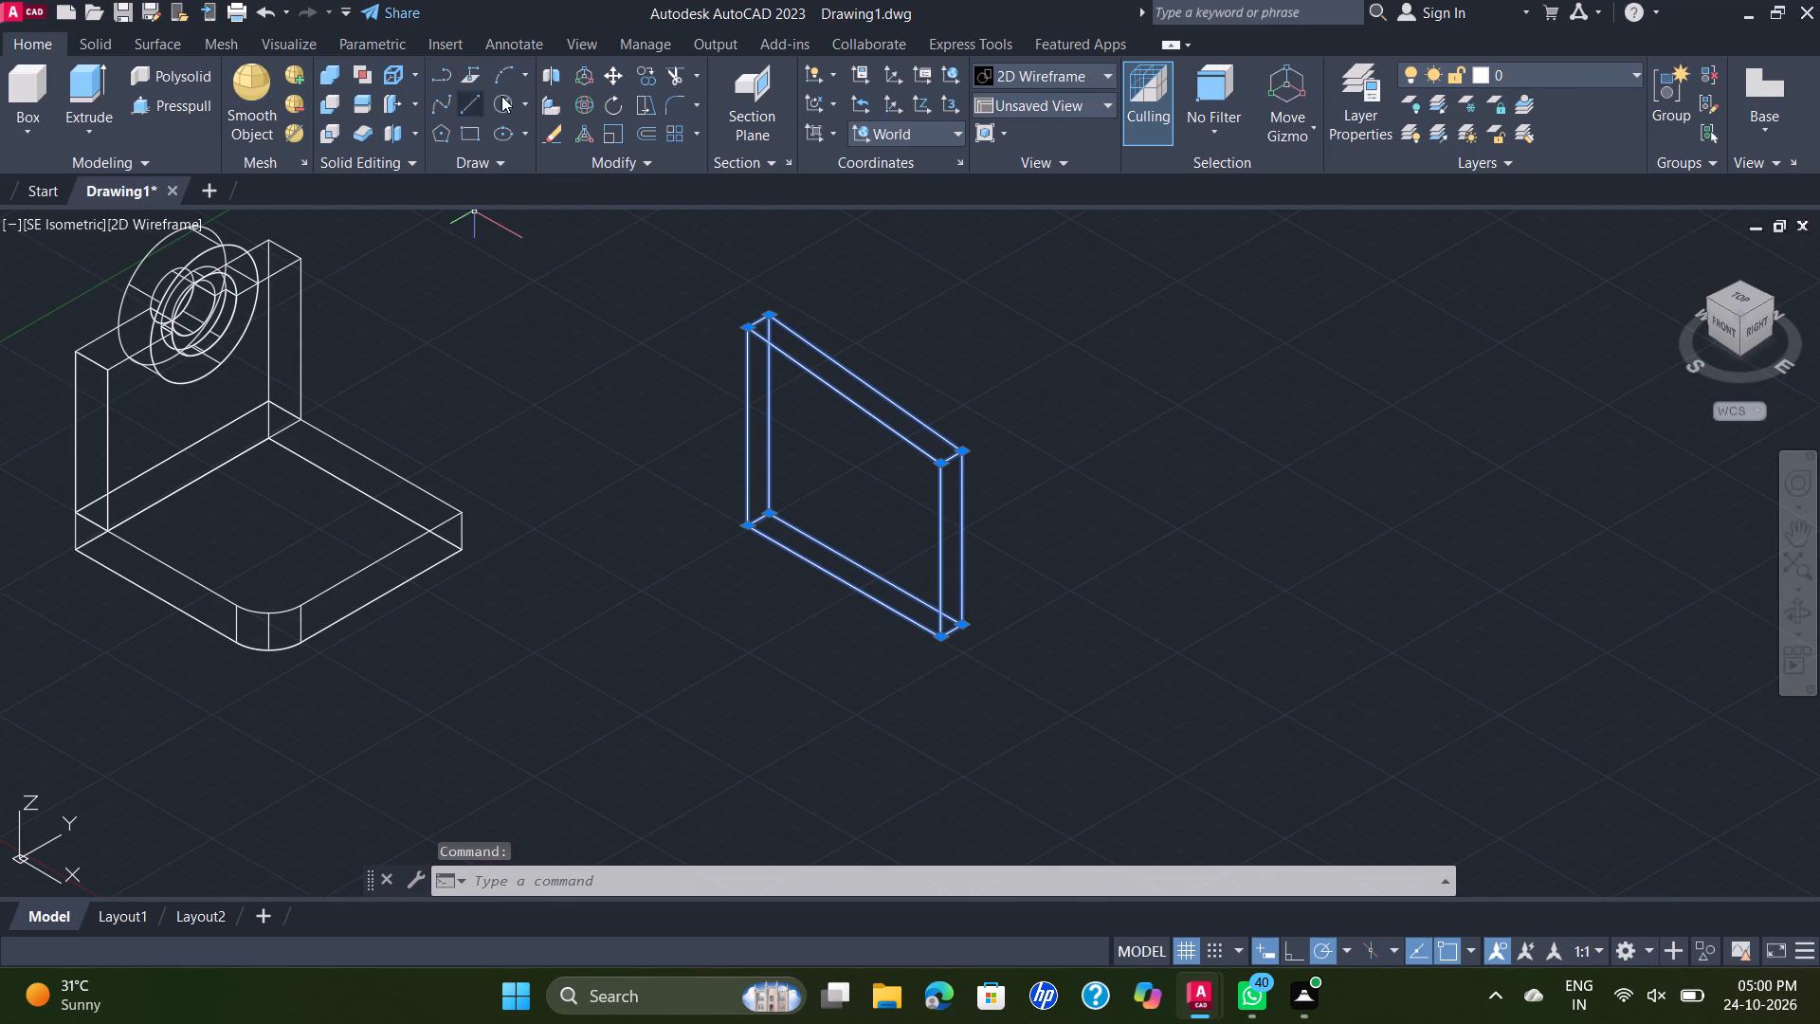
{"action": "left_click", "coordinate": [603, 70]}
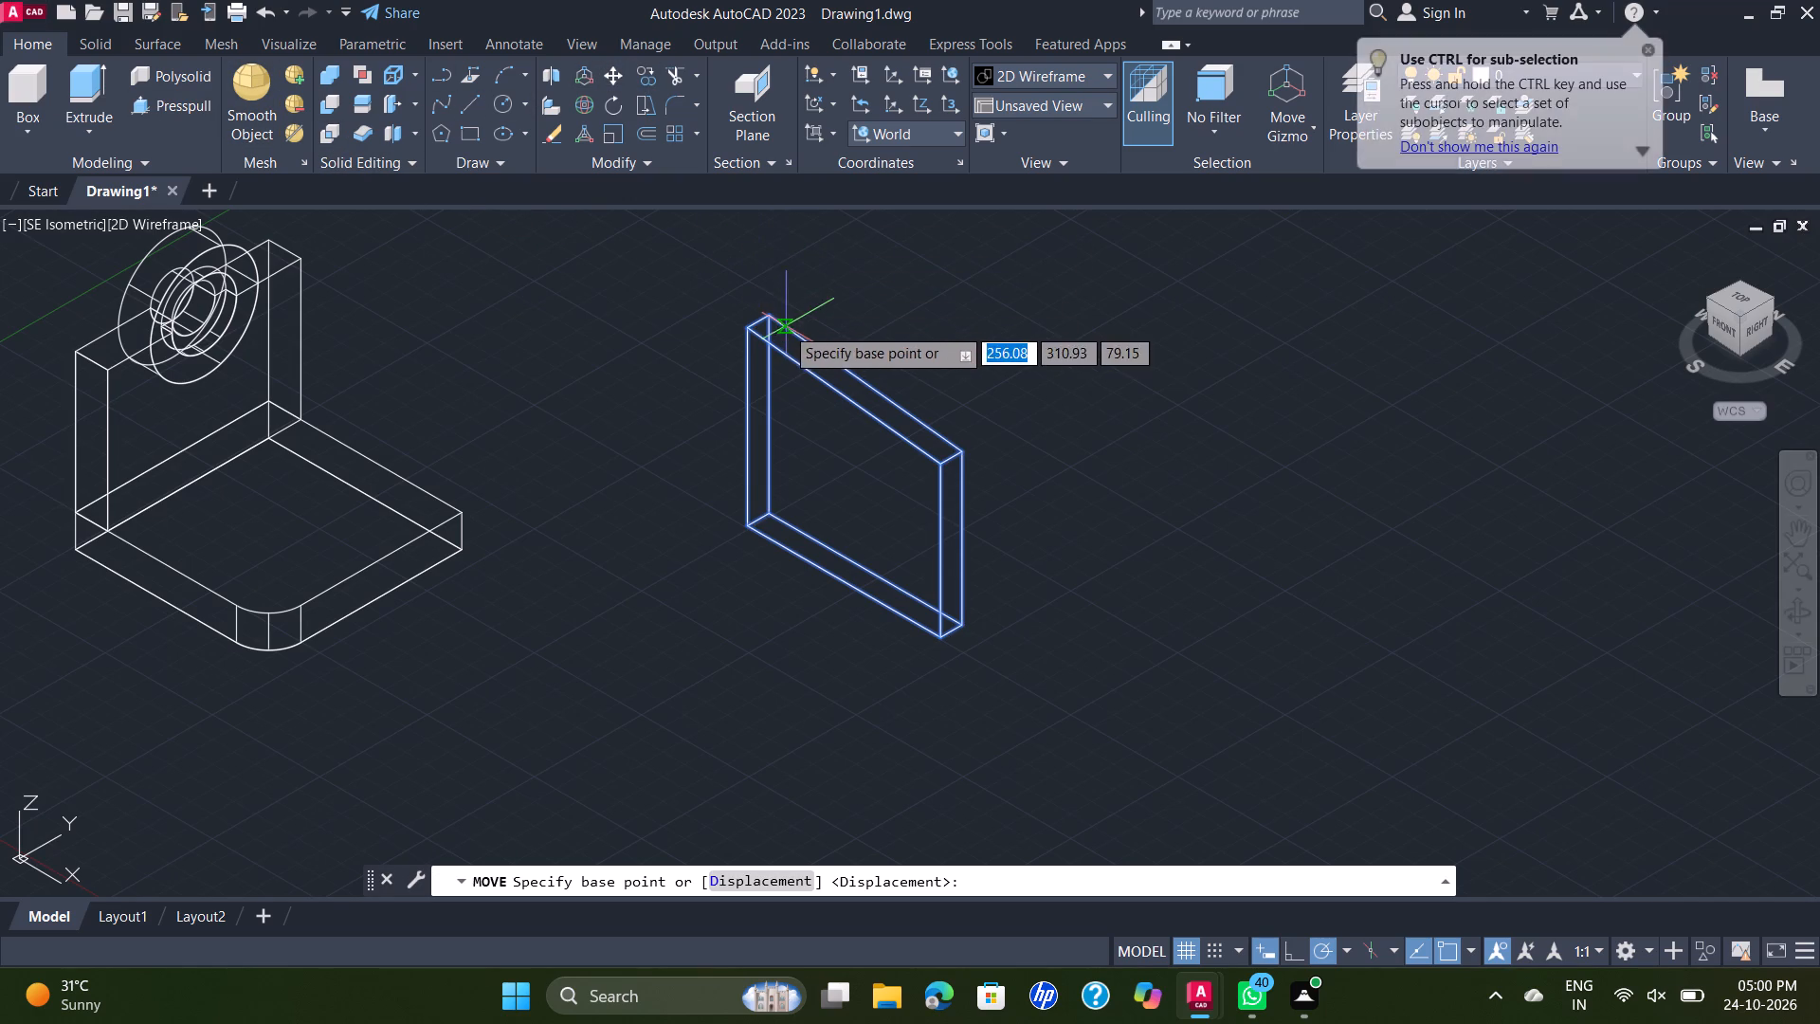
{"action": "left_click", "coordinate": [772, 318]}
{"action": "scroll", "coordinate": [583, 266], "scroll_direction": "down", "scroll_amount": 1}
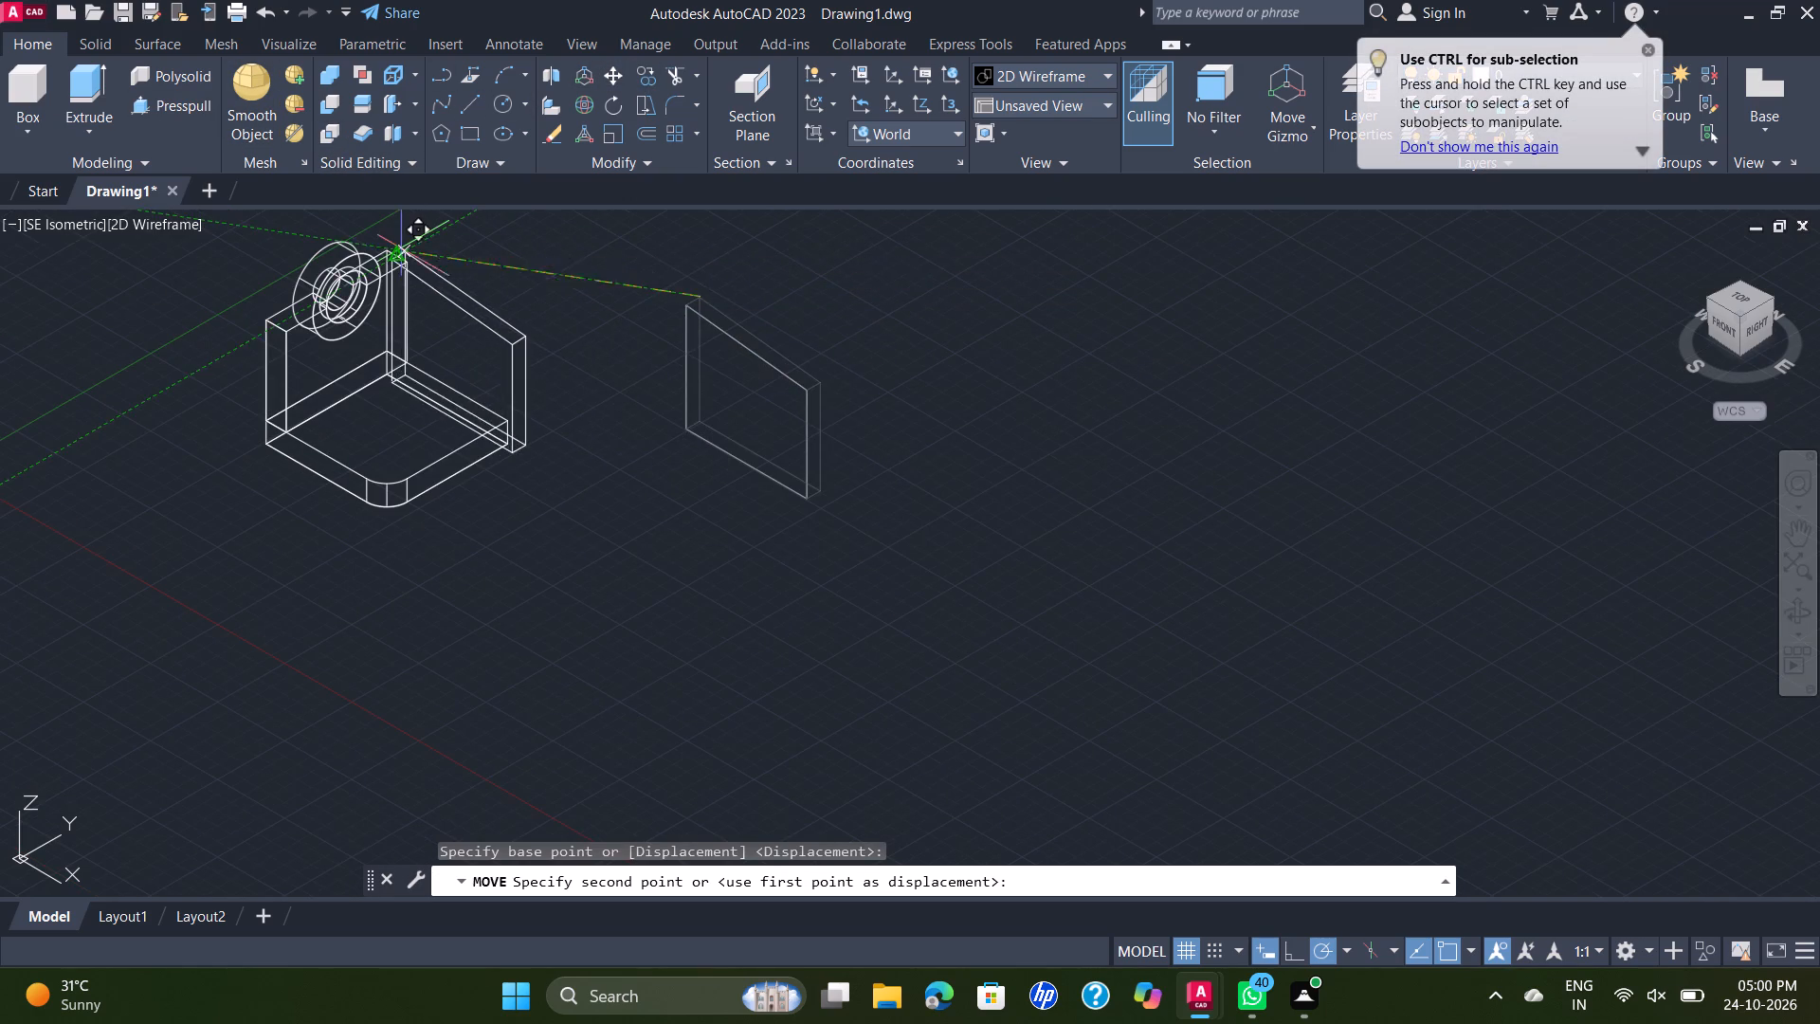
{"action": "scroll", "coordinate": [399, 248], "scroll_direction": "up", "scroll_amount": 2}
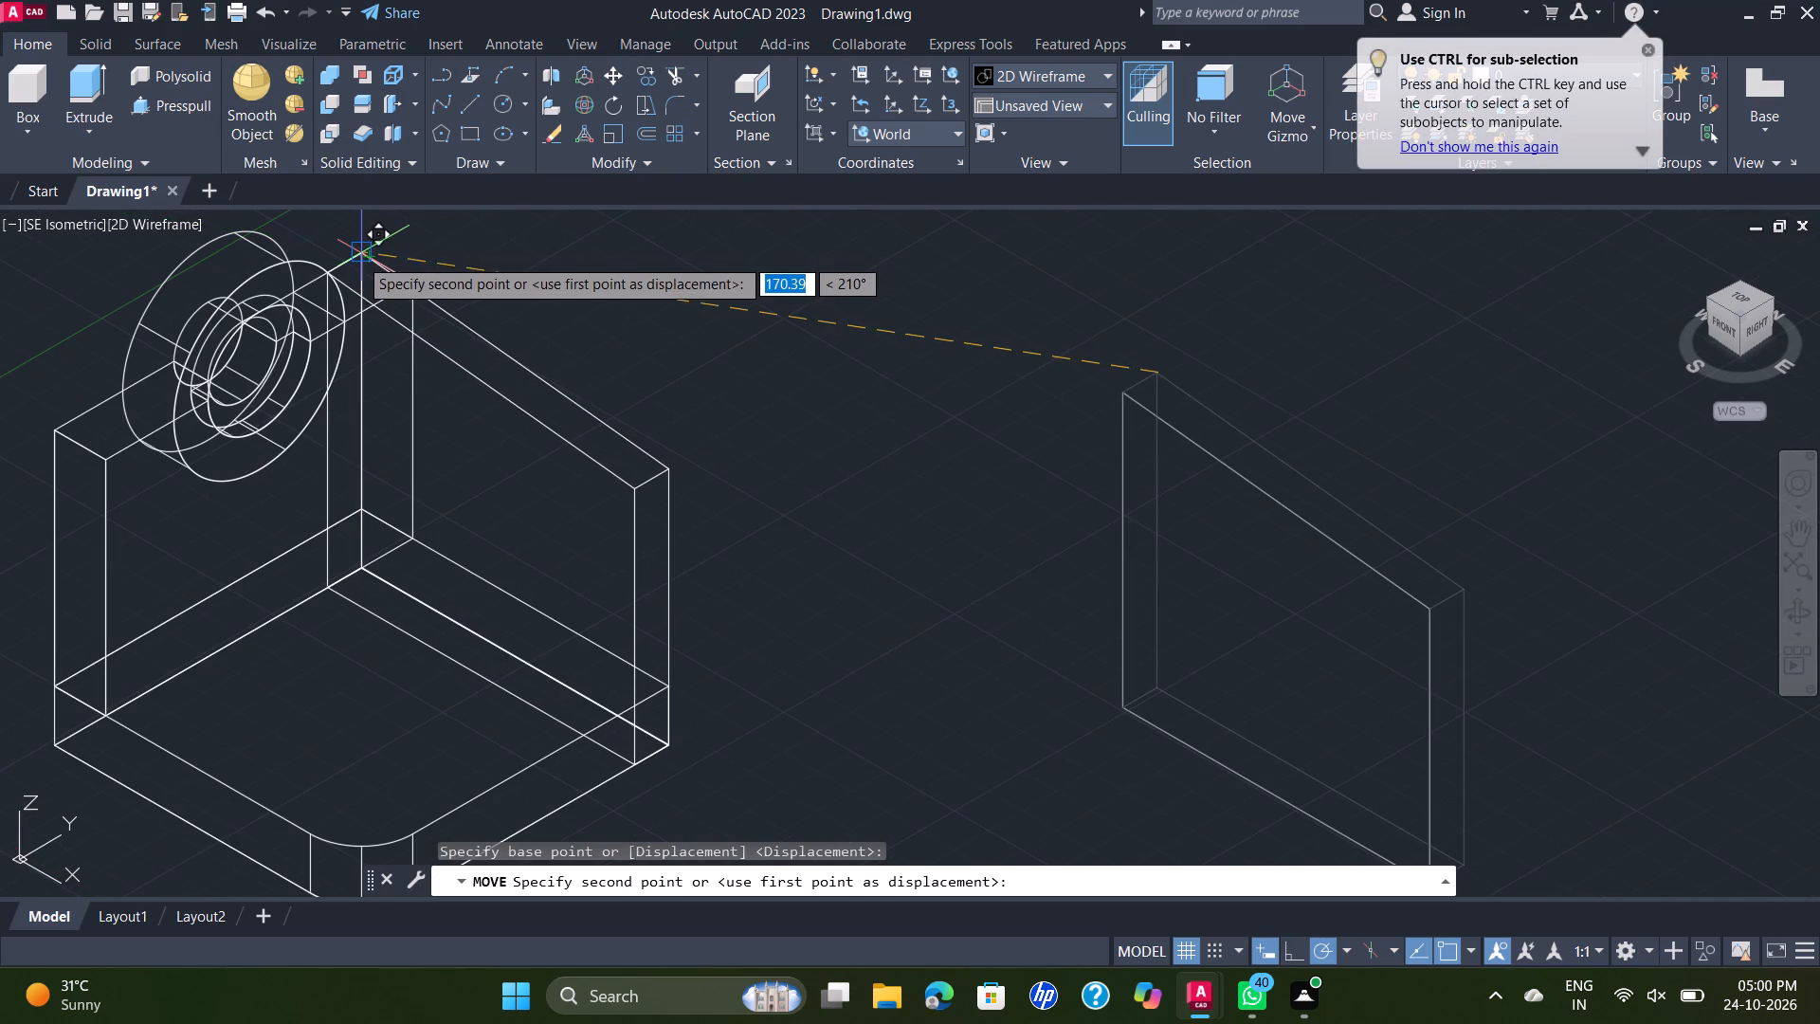
{"action": "scroll", "coordinate": [358, 257], "scroll_direction": "up", "scroll_amount": 2}
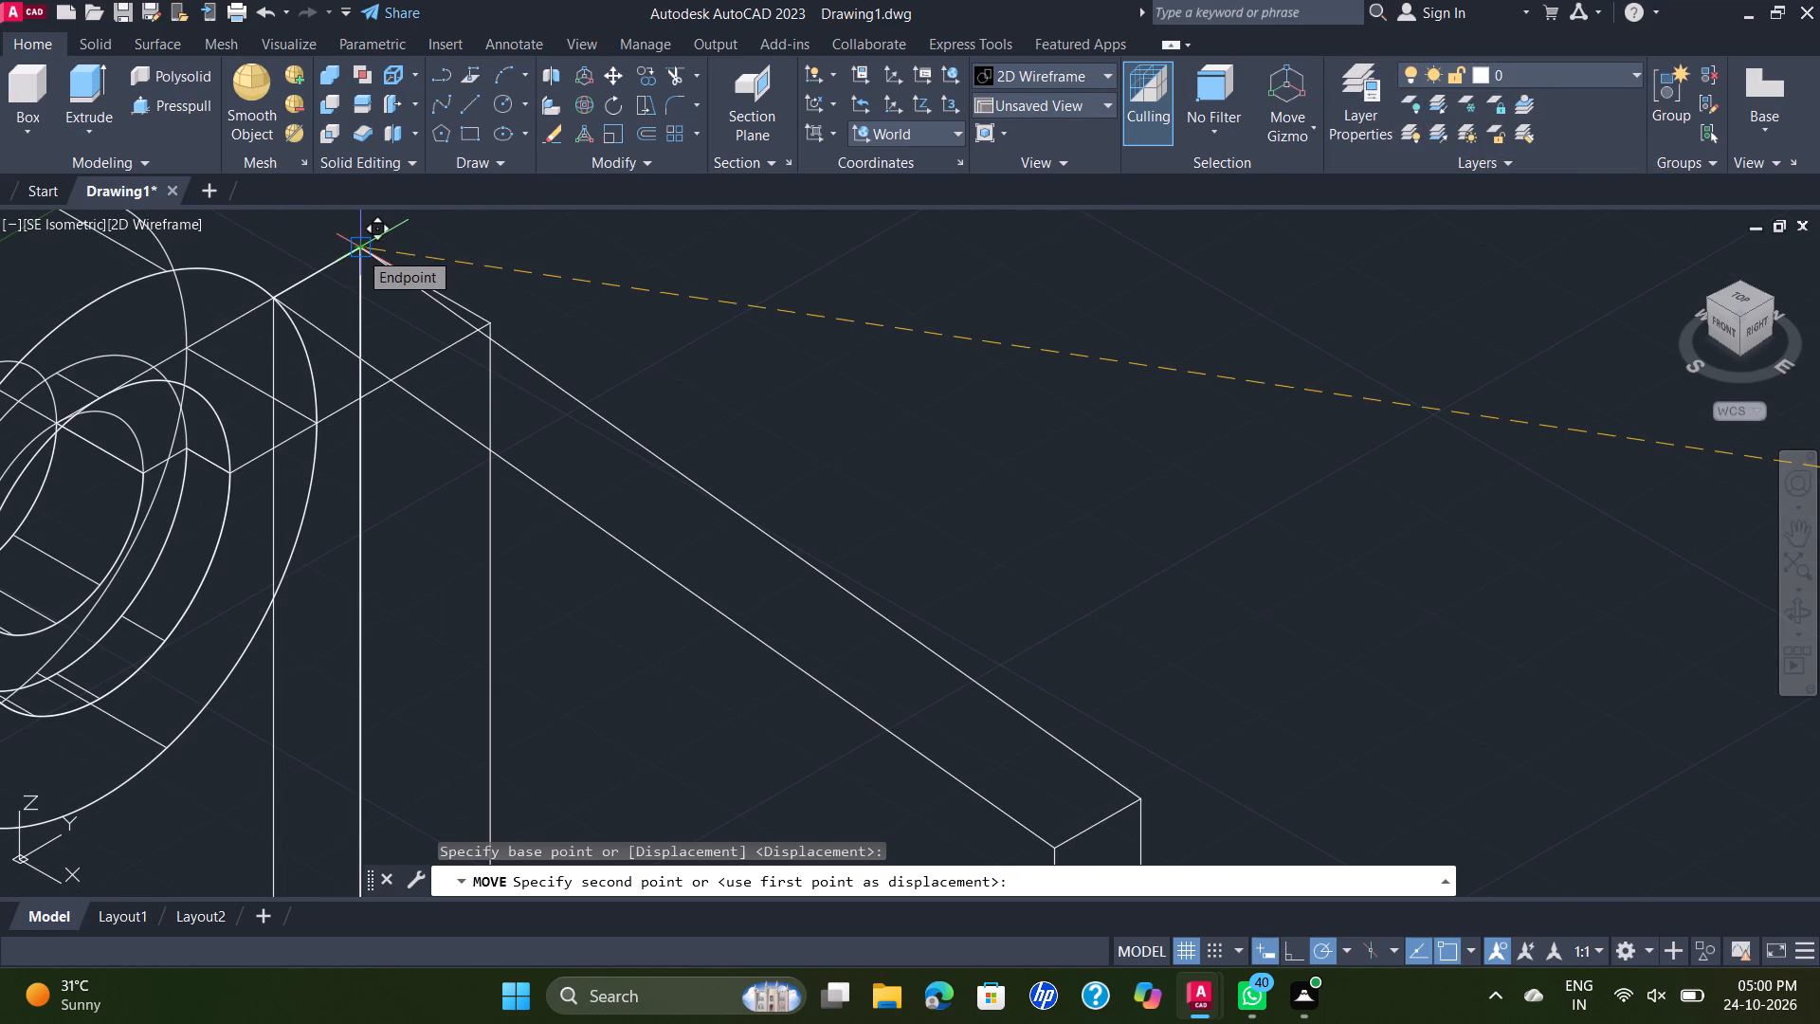
{"action": "left_click", "coordinate": [358, 250]}
Display the model in the Shades of Gray visual style.
{"action": "scroll", "coordinate": [810, 239], "scroll_direction": "down", "scroll_amount": 2}
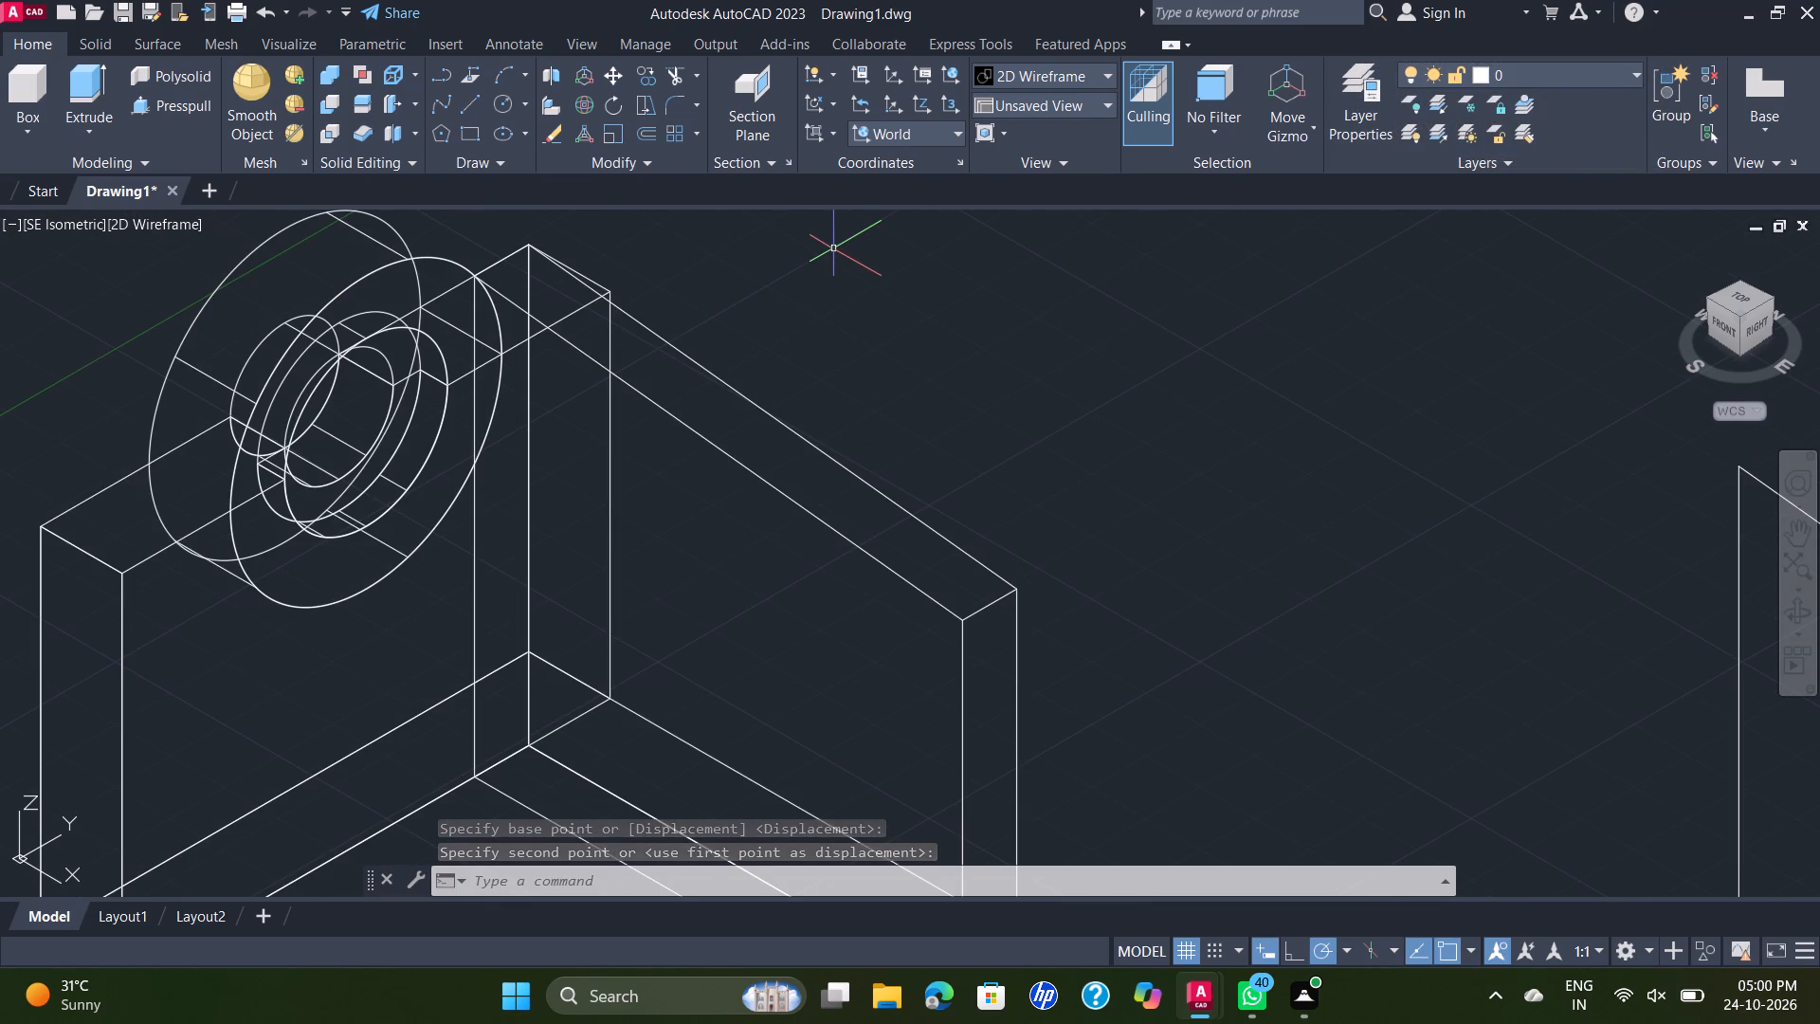
{"action": "scroll", "coordinate": [833, 248], "scroll_direction": "down", "scroll_amount": 1}
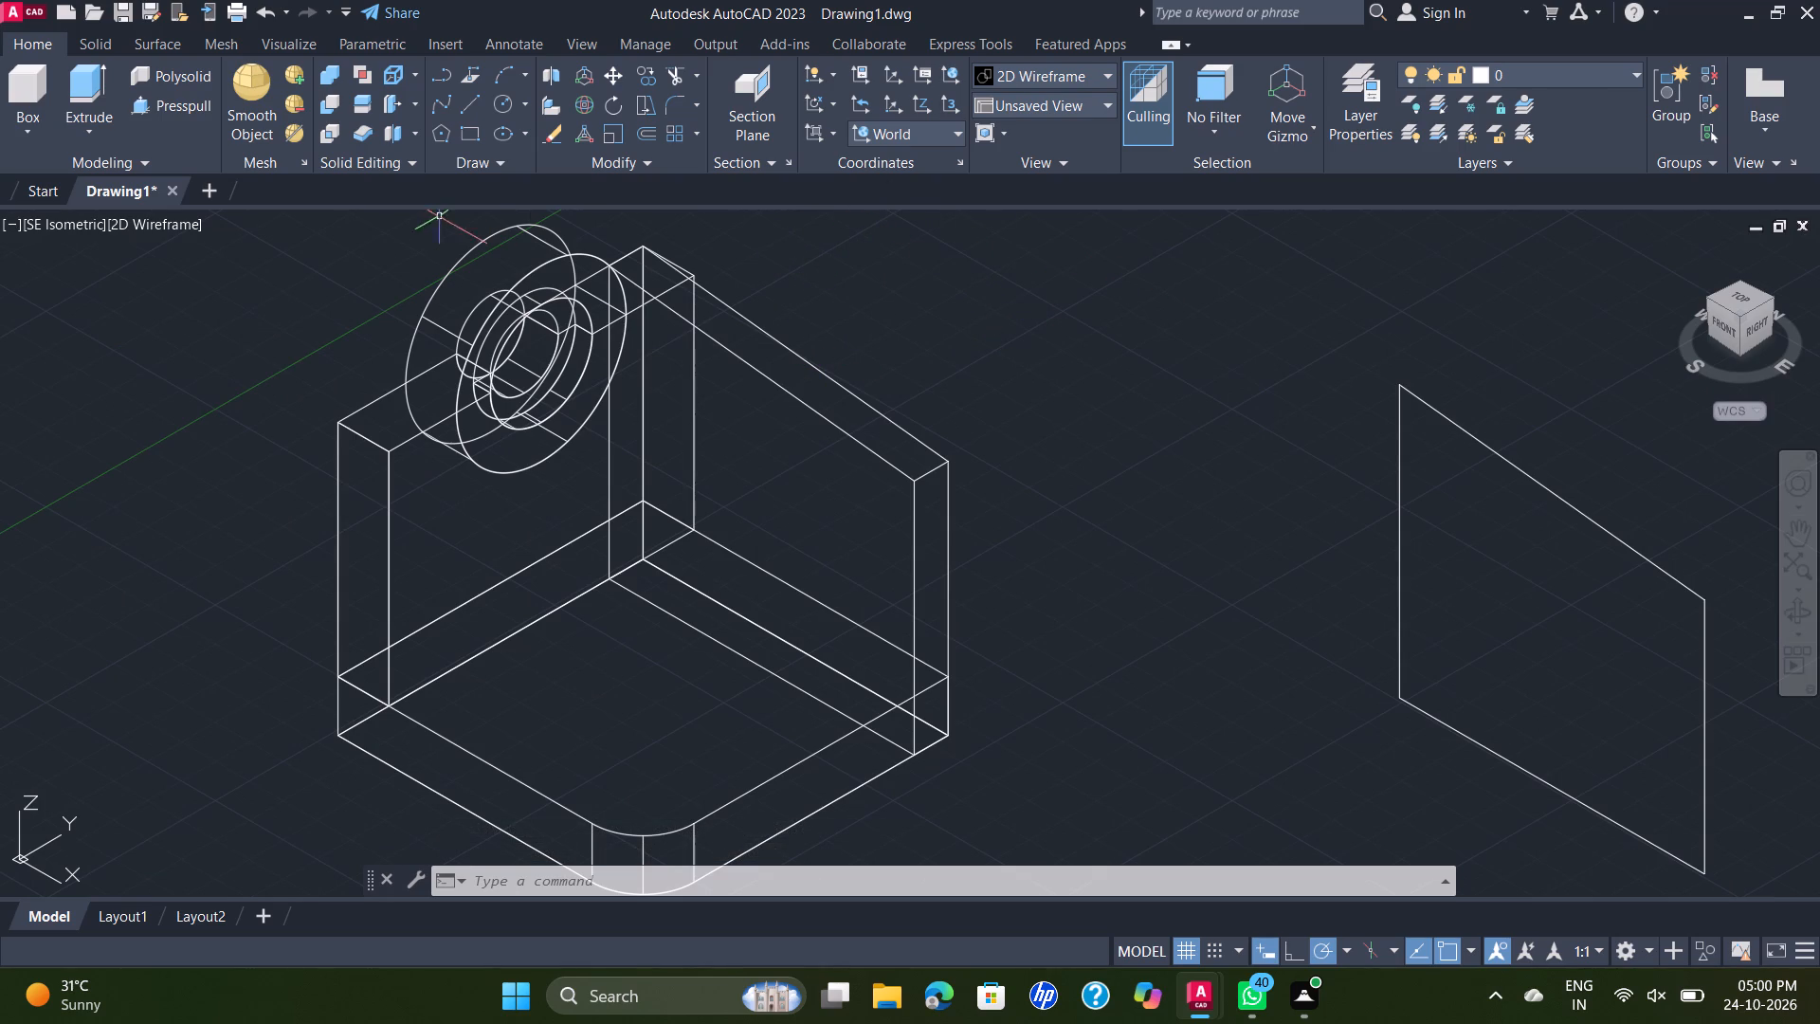
{"action": "left_click", "coordinate": [150, 232]}
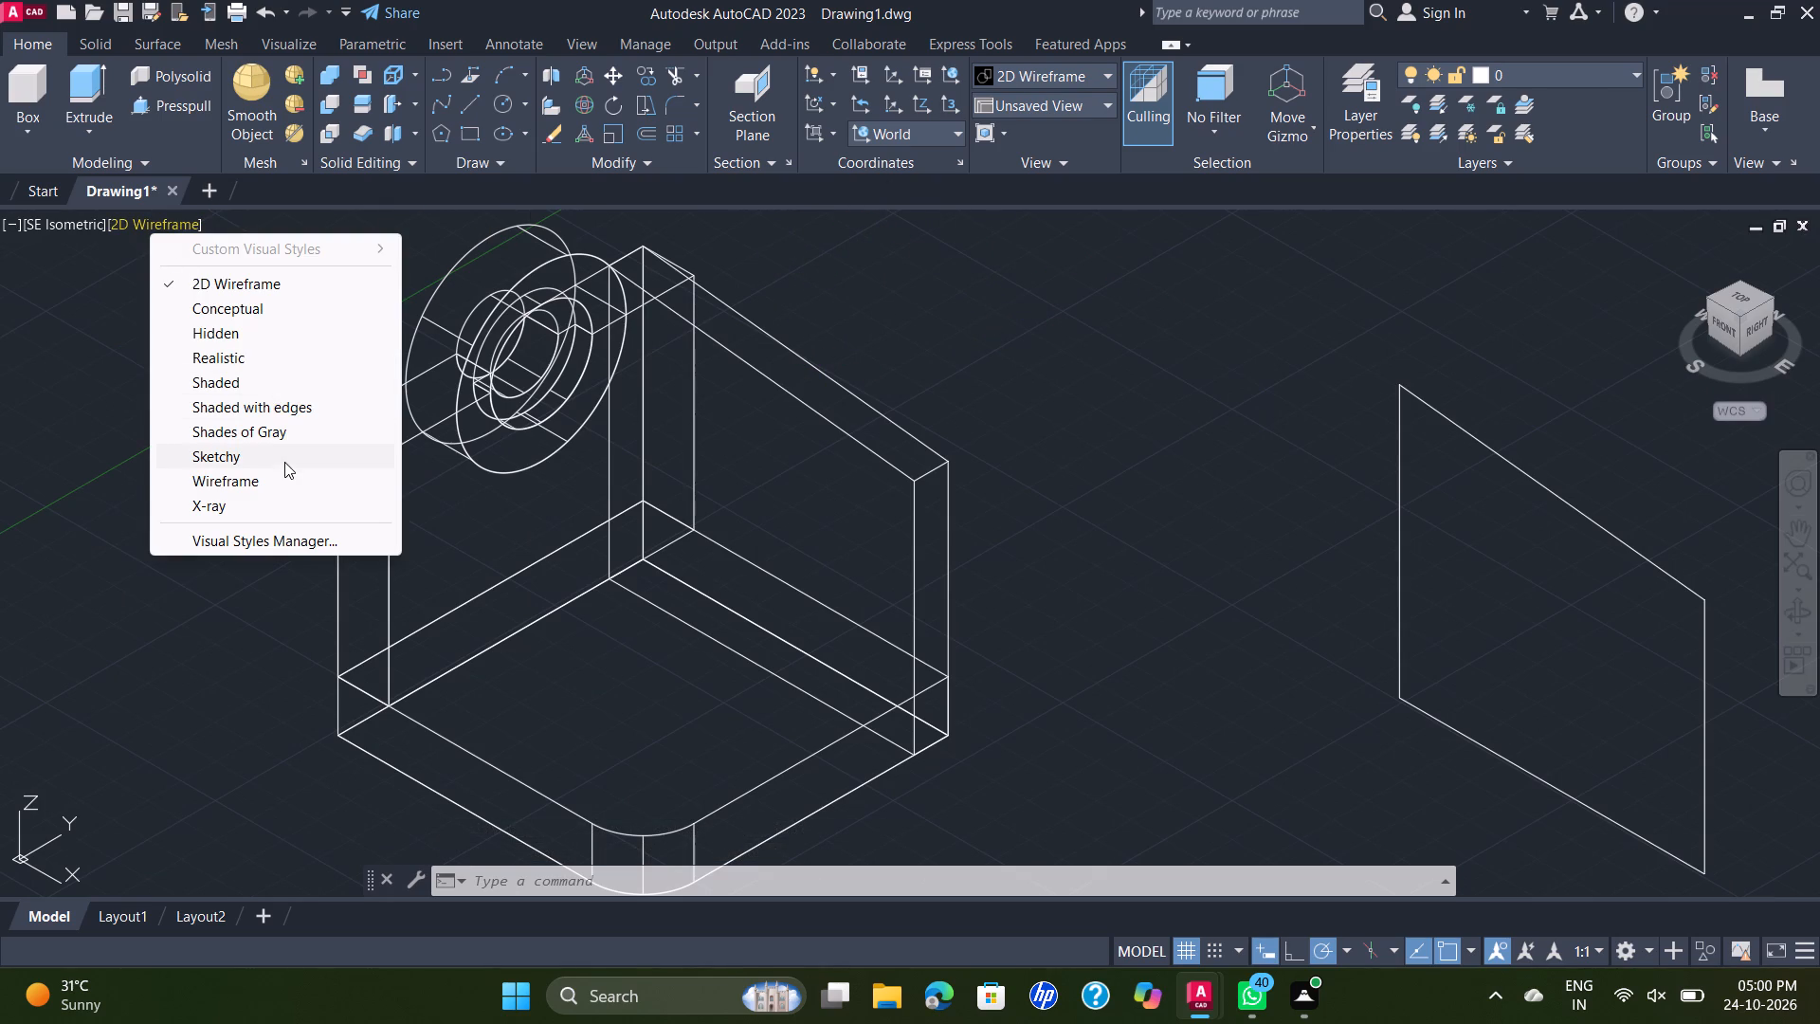
{"action": "left_click", "coordinate": [294, 429]}
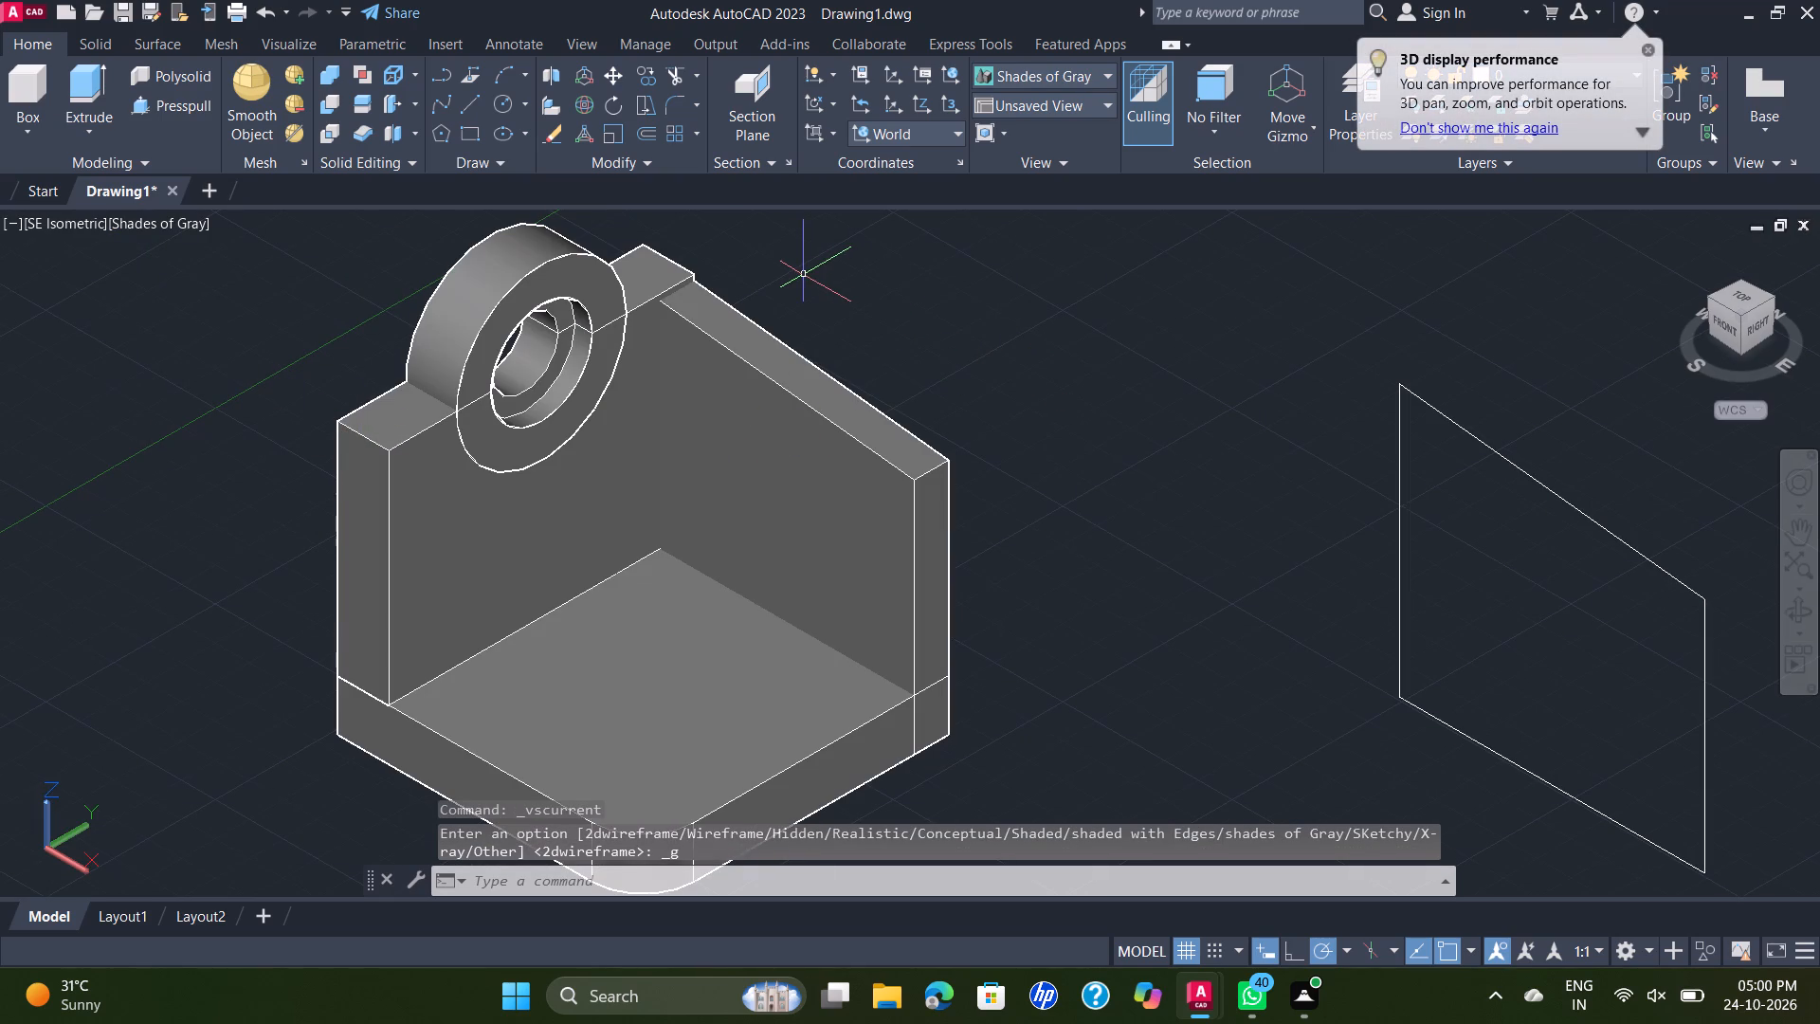
Examine up close how the sloped plate meets the boss wall and the base.
{"action": "scroll", "coordinate": [697, 282], "scroll_direction": "up", "scroll_amount": 1}
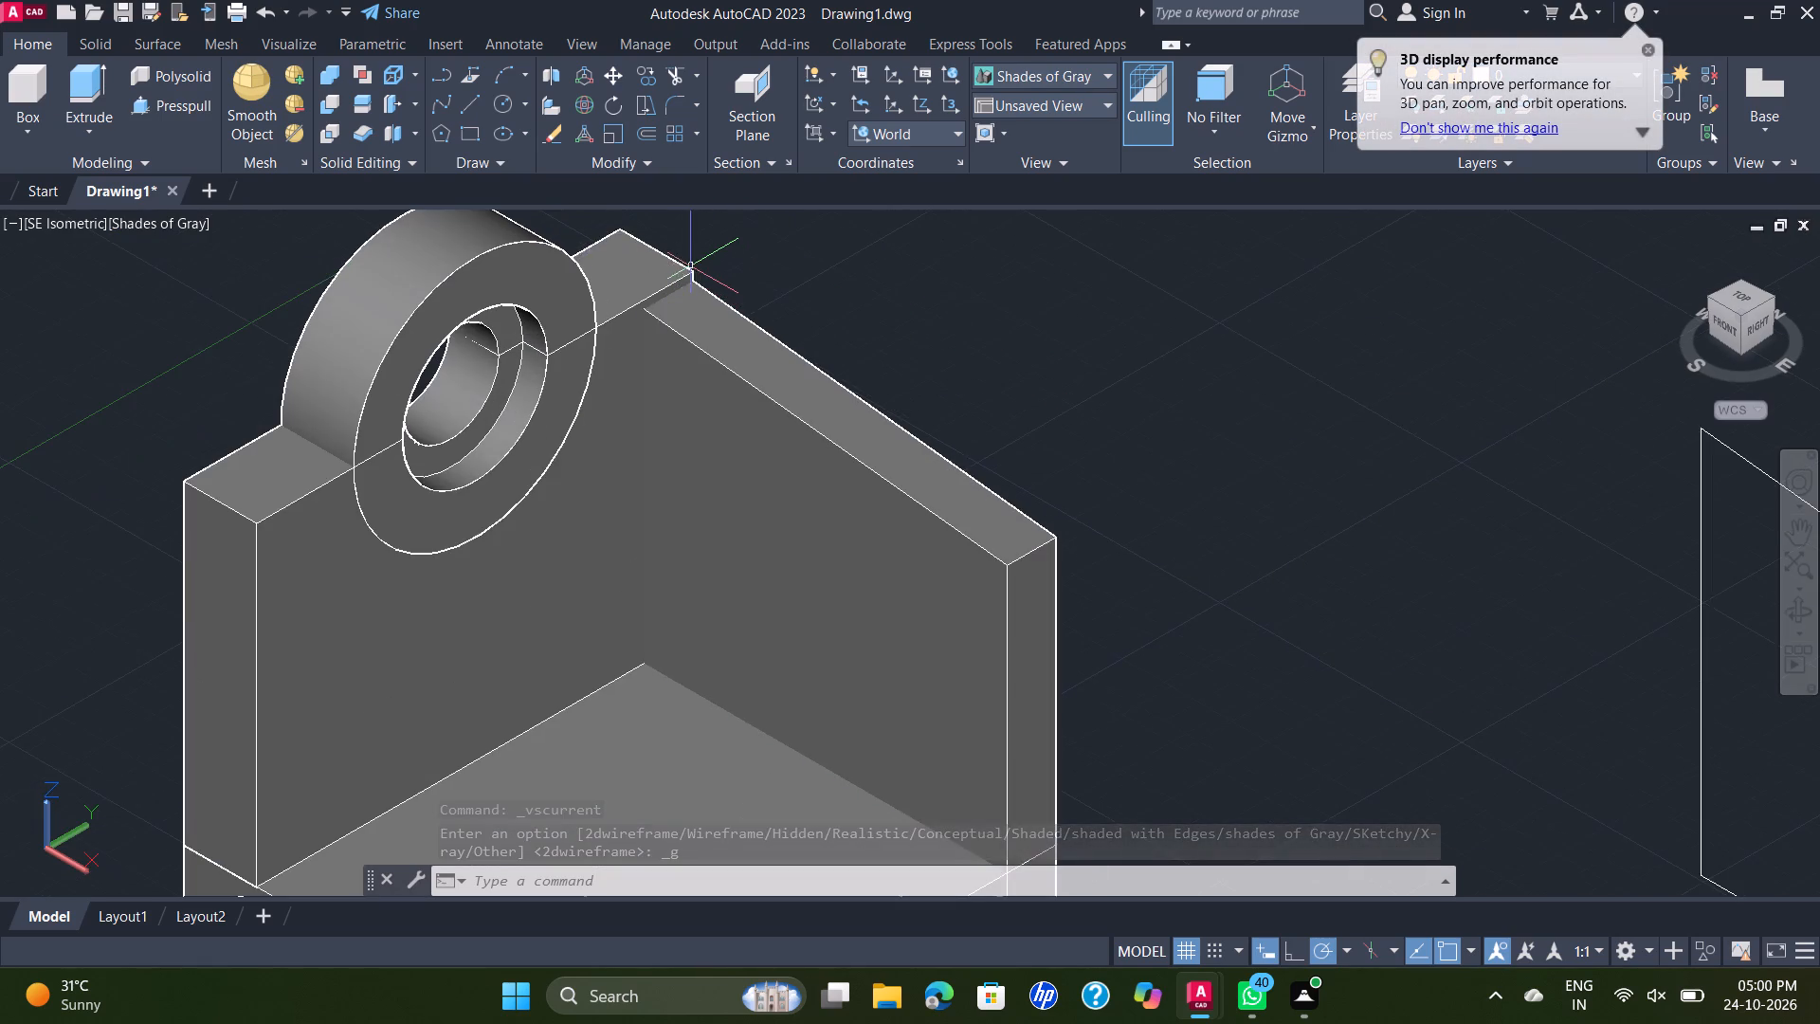
{"action": "scroll", "coordinate": [687, 265], "scroll_direction": "up", "scroll_amount": 2}
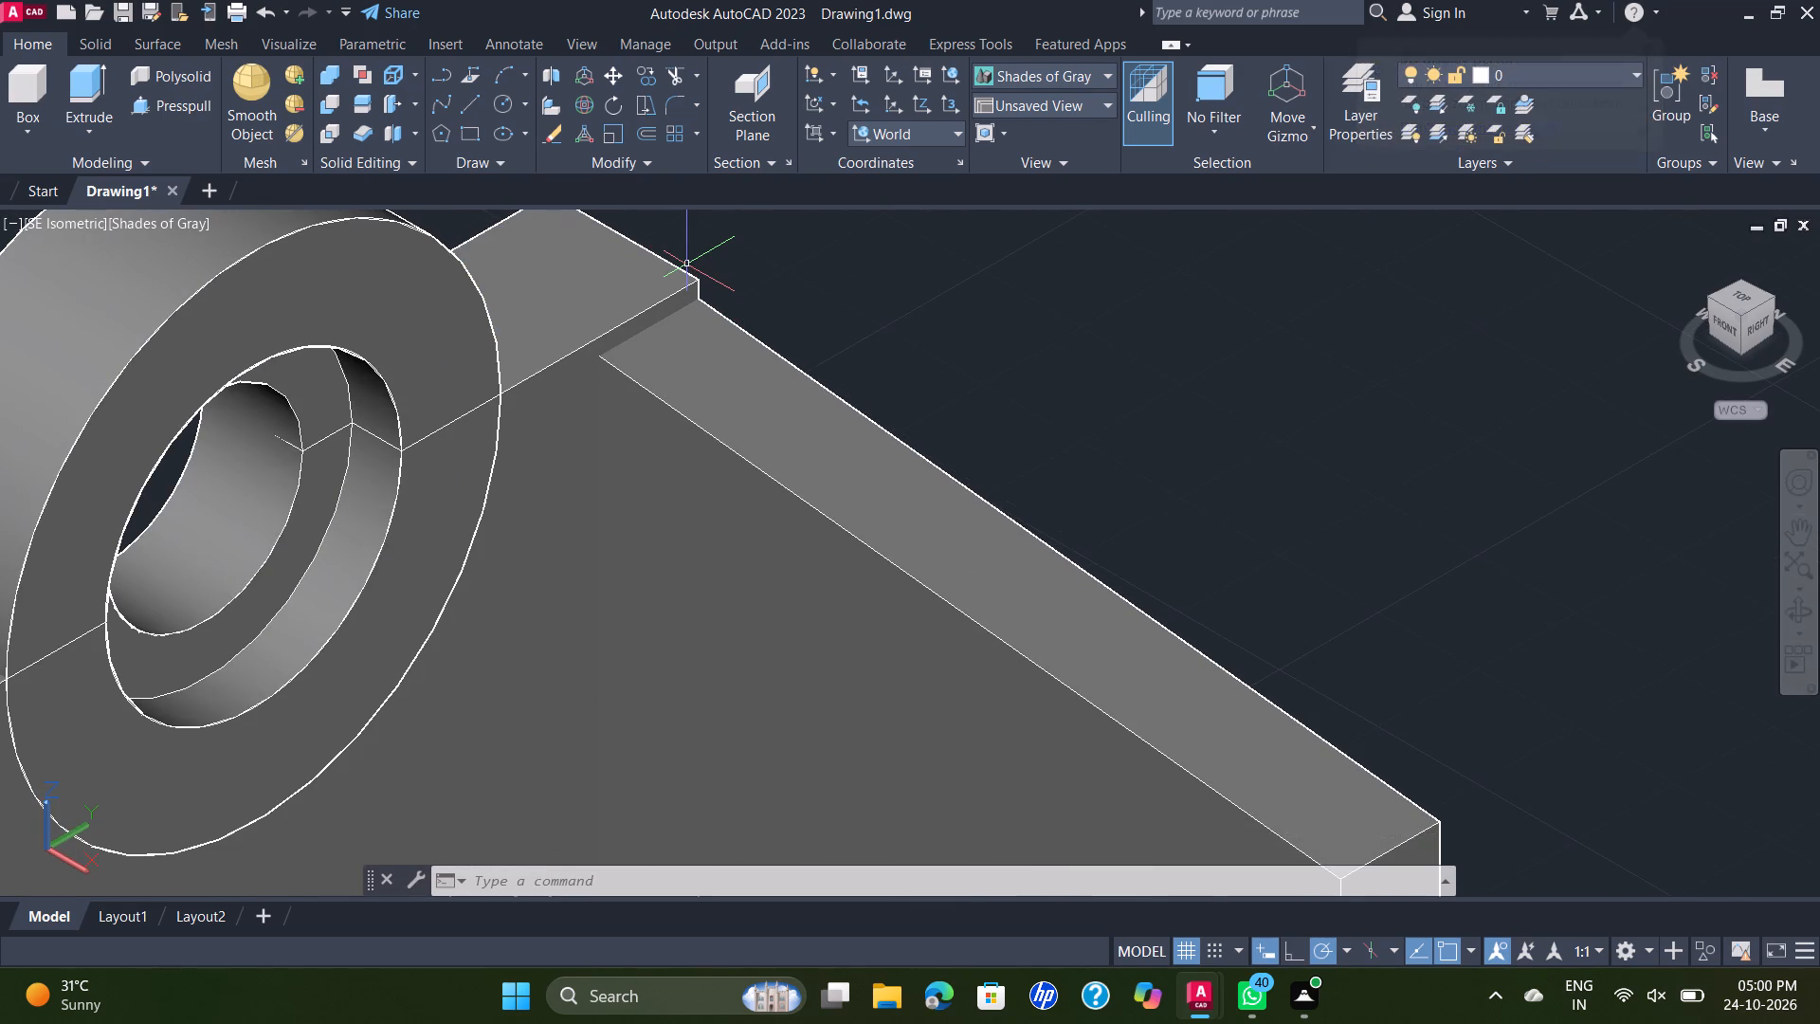
{"action": "scroll", "coordinate": [687, 265], "scroll_direction": "down", "scroll_amount": 1}
{"action": "scroll", "coordinate": [833, 306], "scroll_direction": "down", "scroll_amount": 1}
{"action": "middle_click_drag", "start_coordinate": [849, 318], "coordinate": [864, 304]}
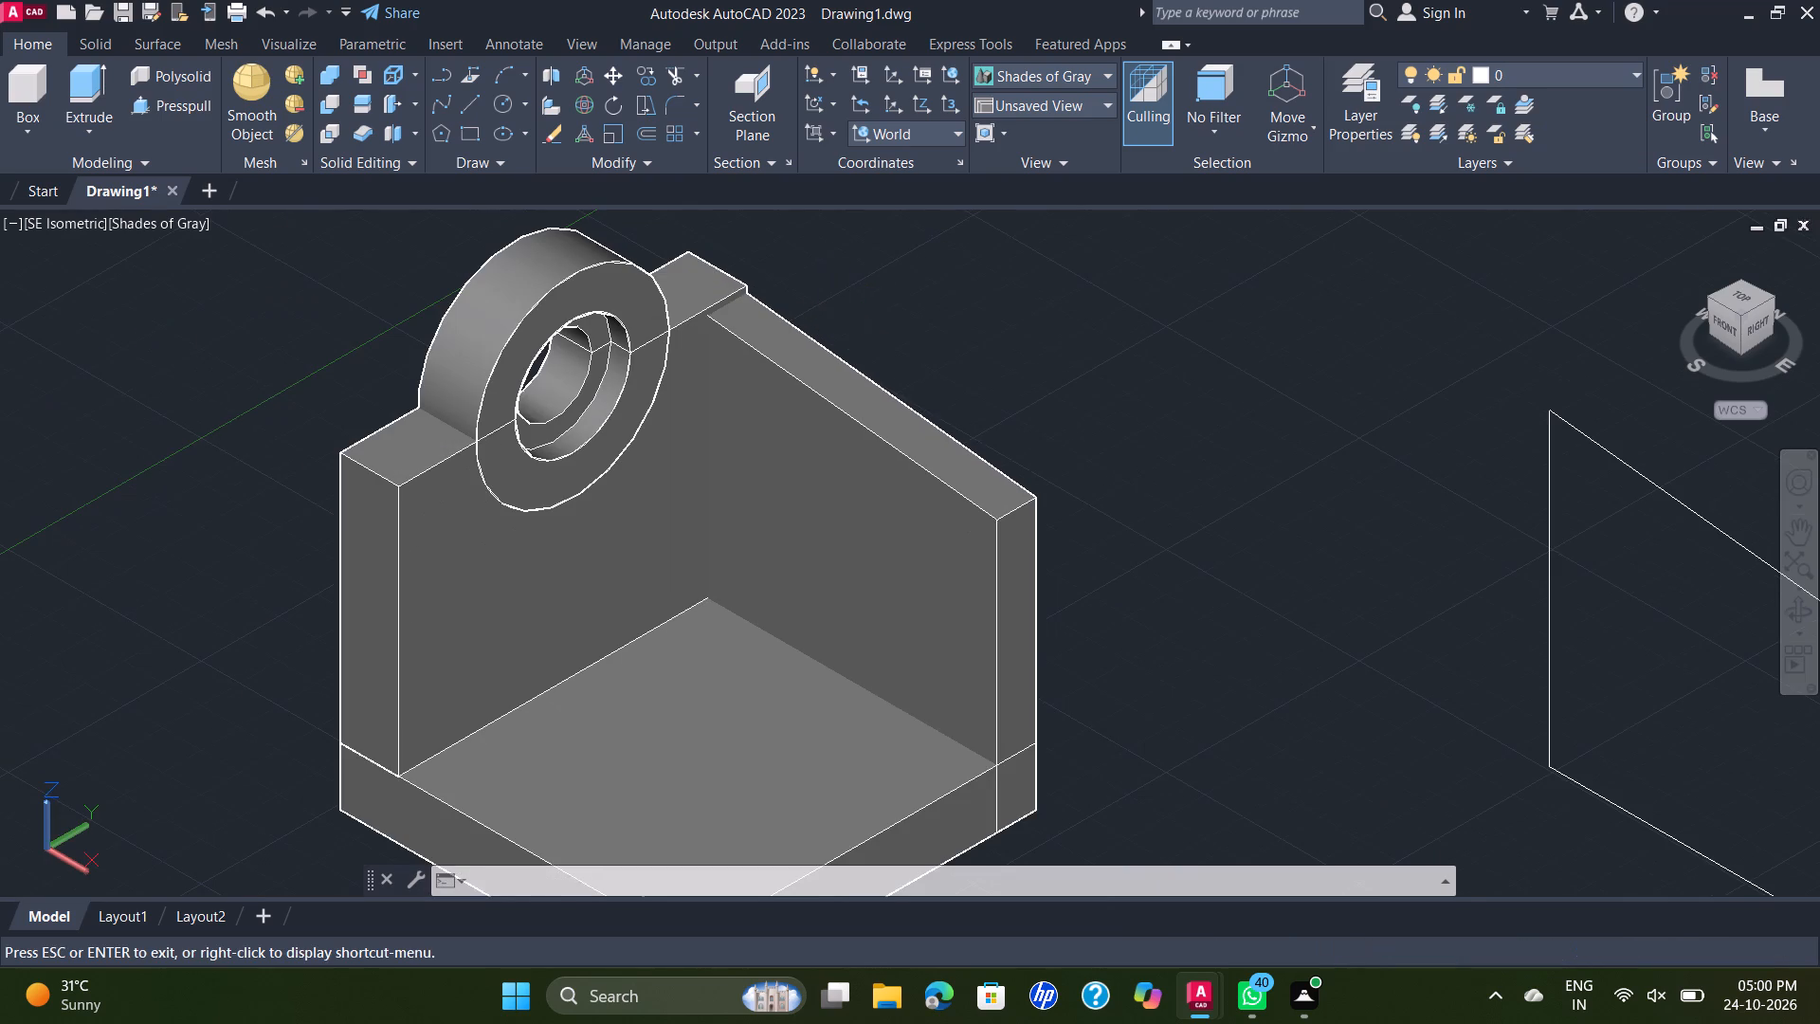
{"action": "middle_click_drag", "start_coordinate": [864, 304], "coordinate": [895, 255]}
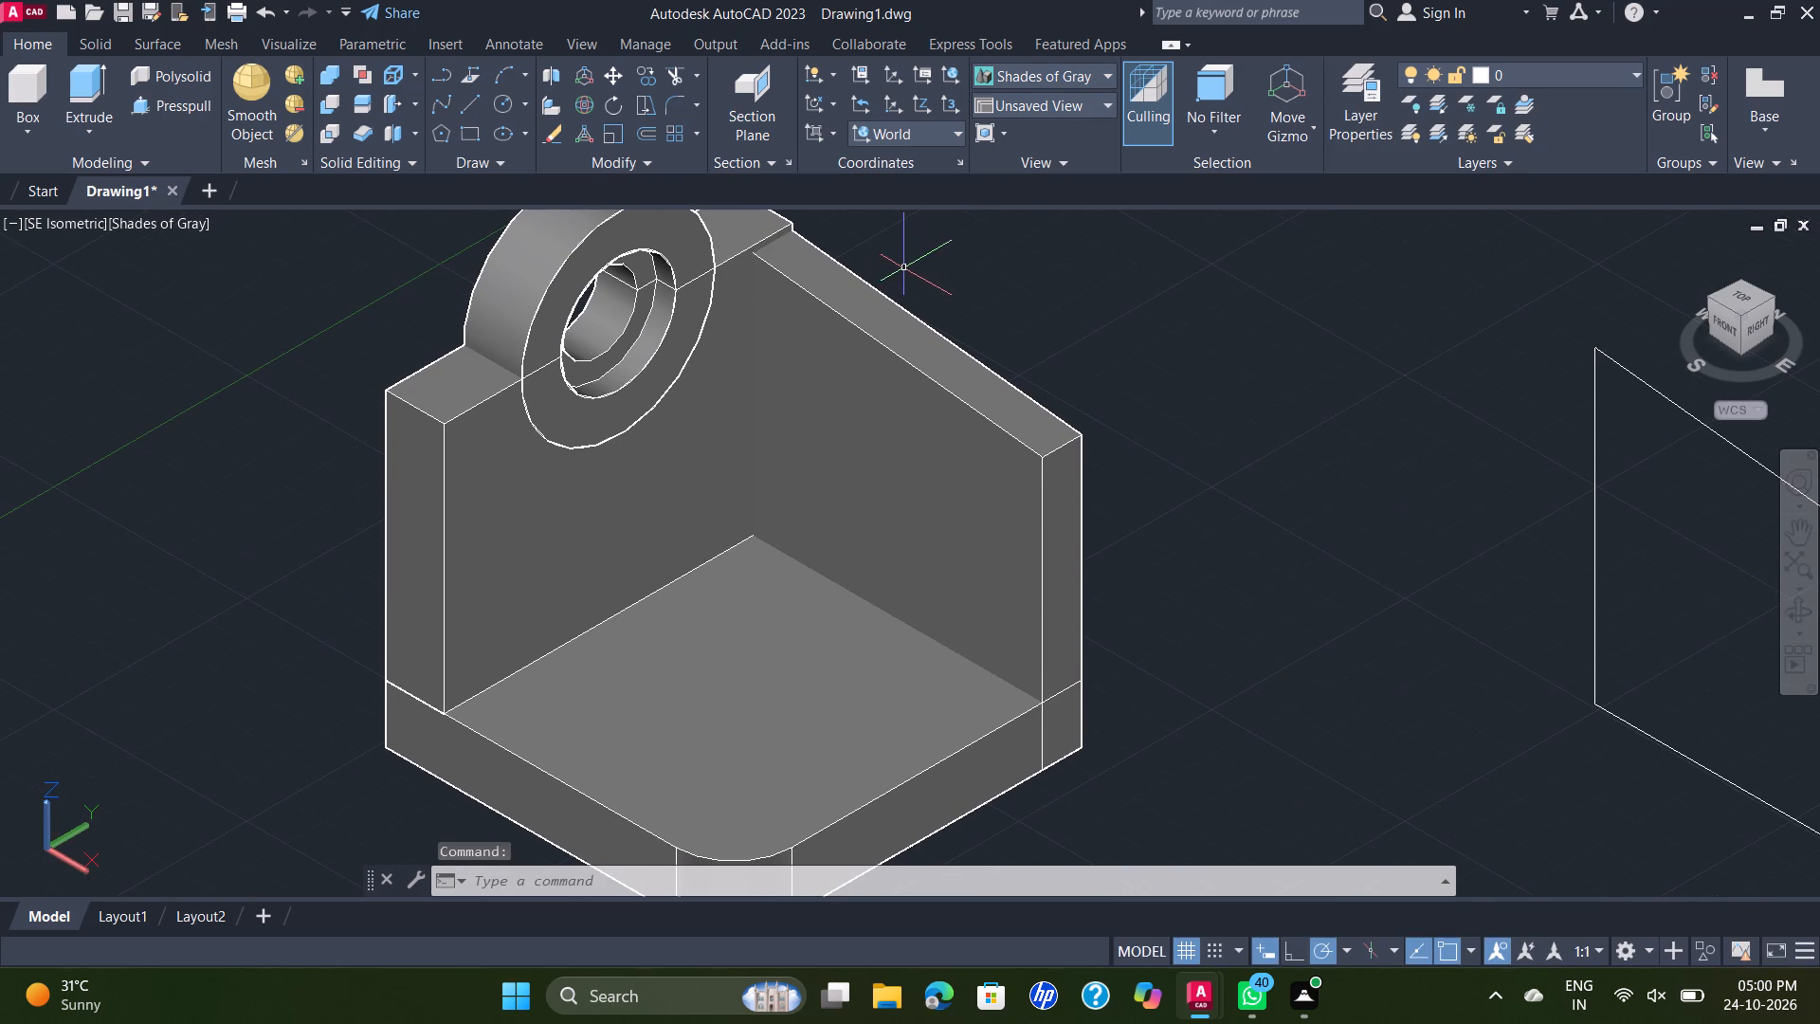
{"action": "scroll", "coordinate": [1065, 593], "scroll_direction": "up", "scroll_amount": 1}
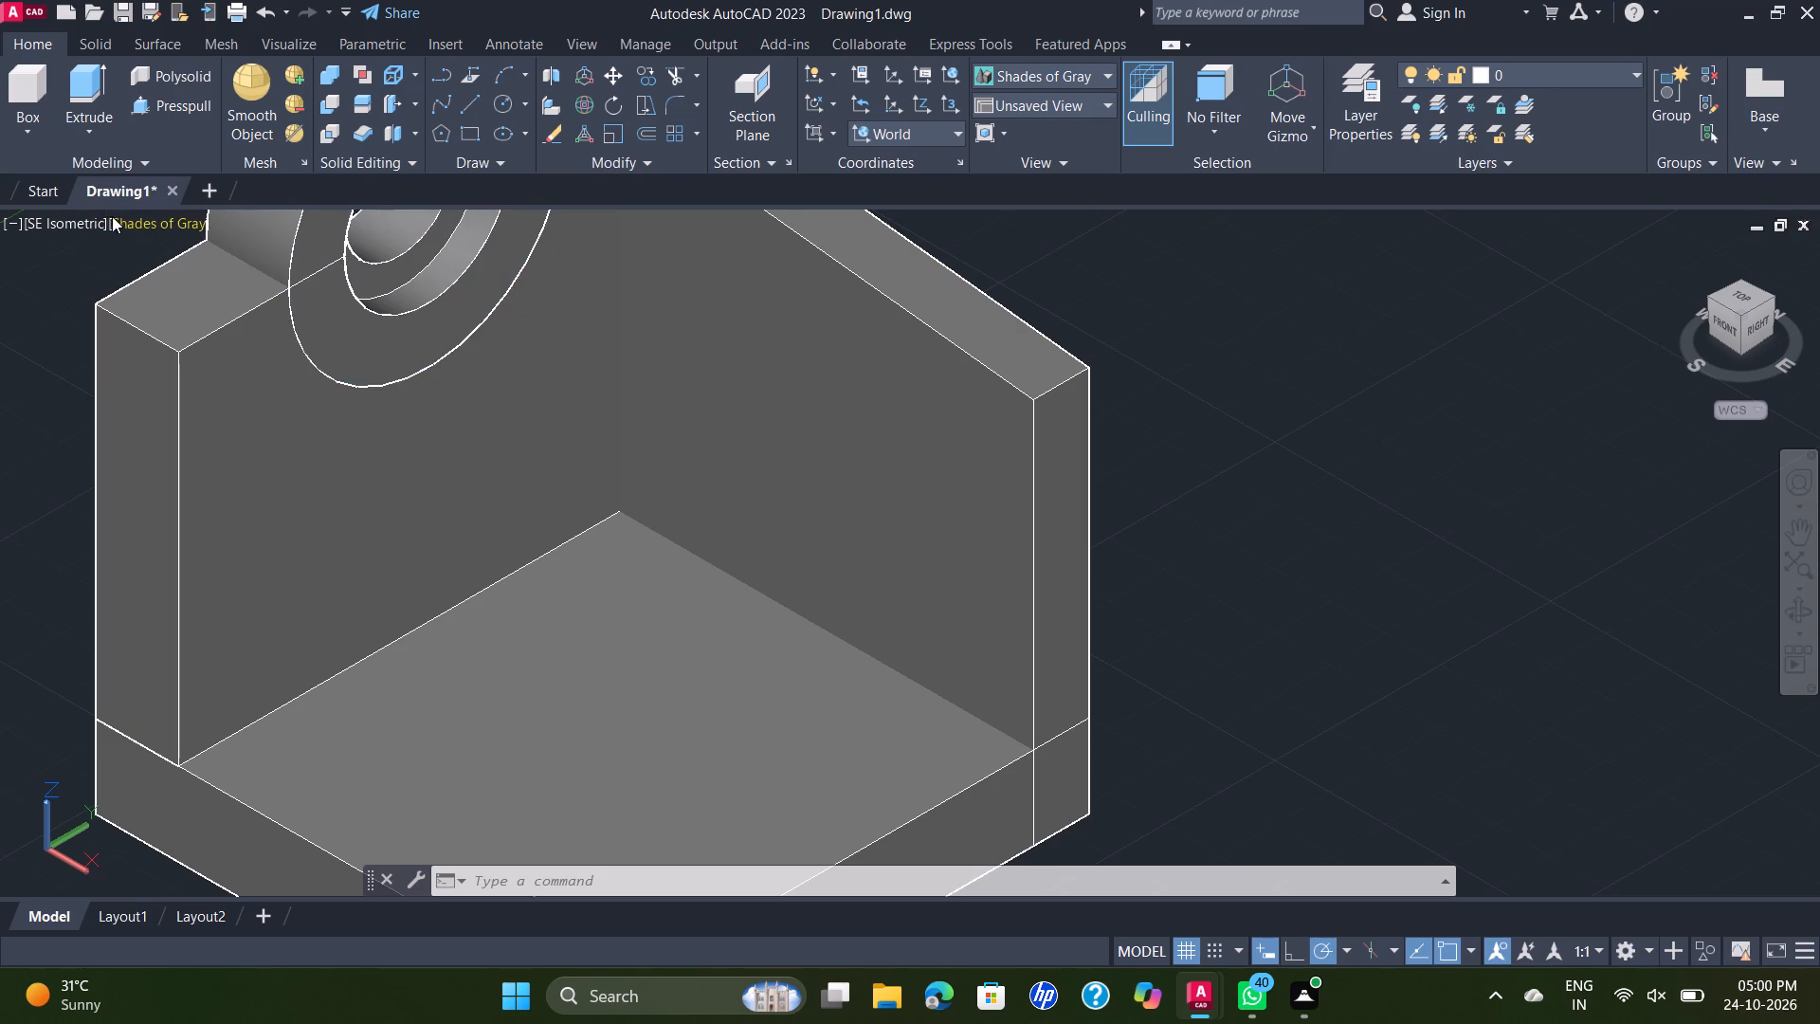
Inspect the bracket in the Left, Right, SW Isometric and SE Isometric views.
{"action": "left_click", "coordinate": [85, 214]}
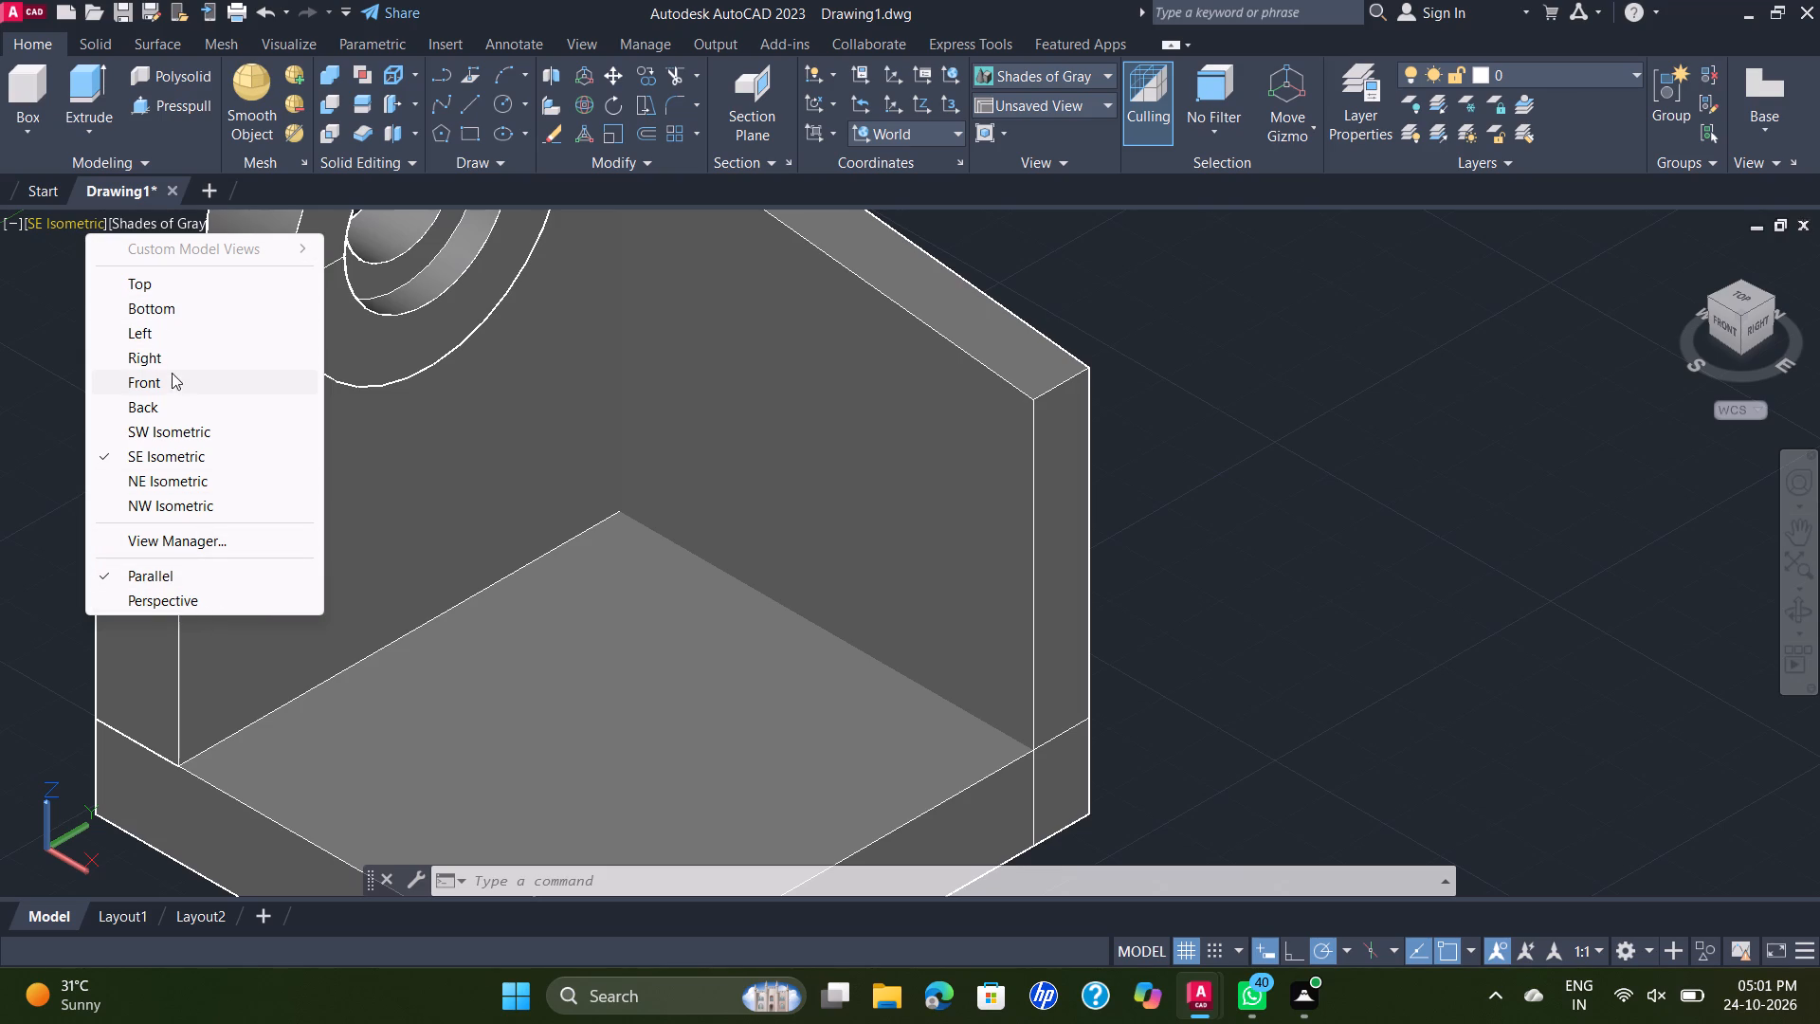
{"action": "left_click", "coordinate": [178, 336]}
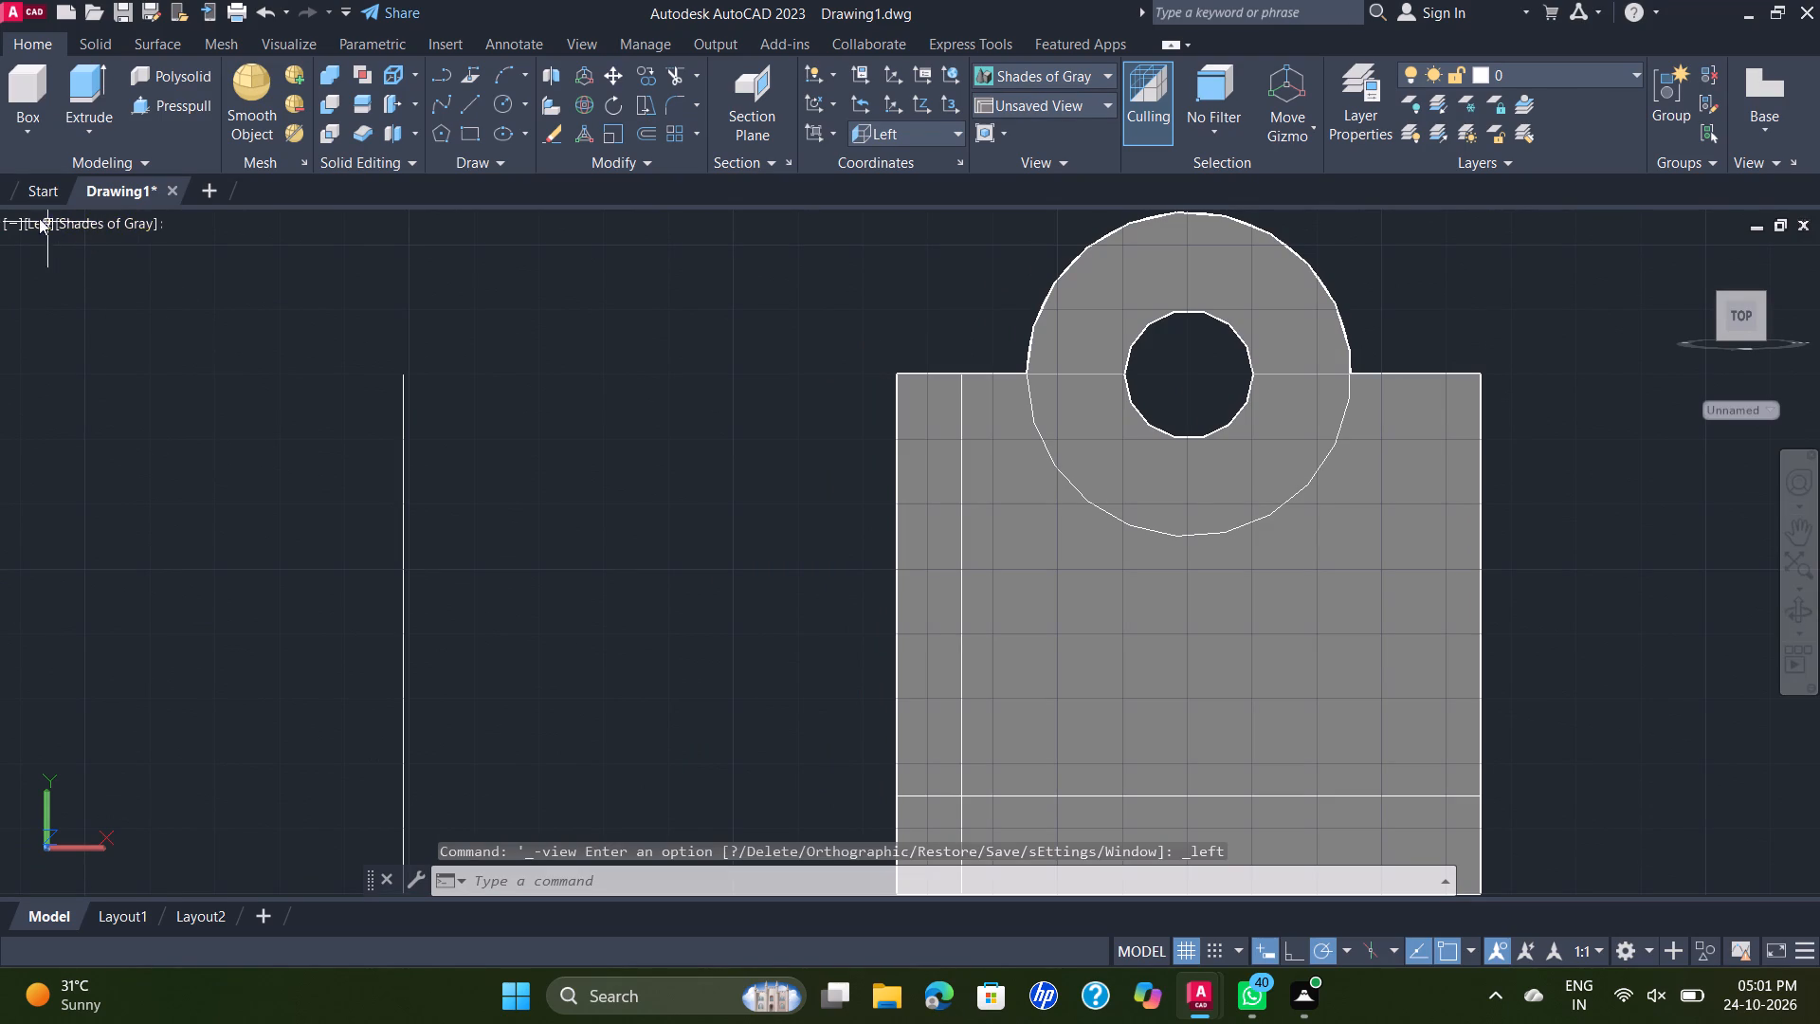
{"action": "left_click", "coordinate": [37, 217]}
{"action": "left_click", "coordinate": [156, 361]}
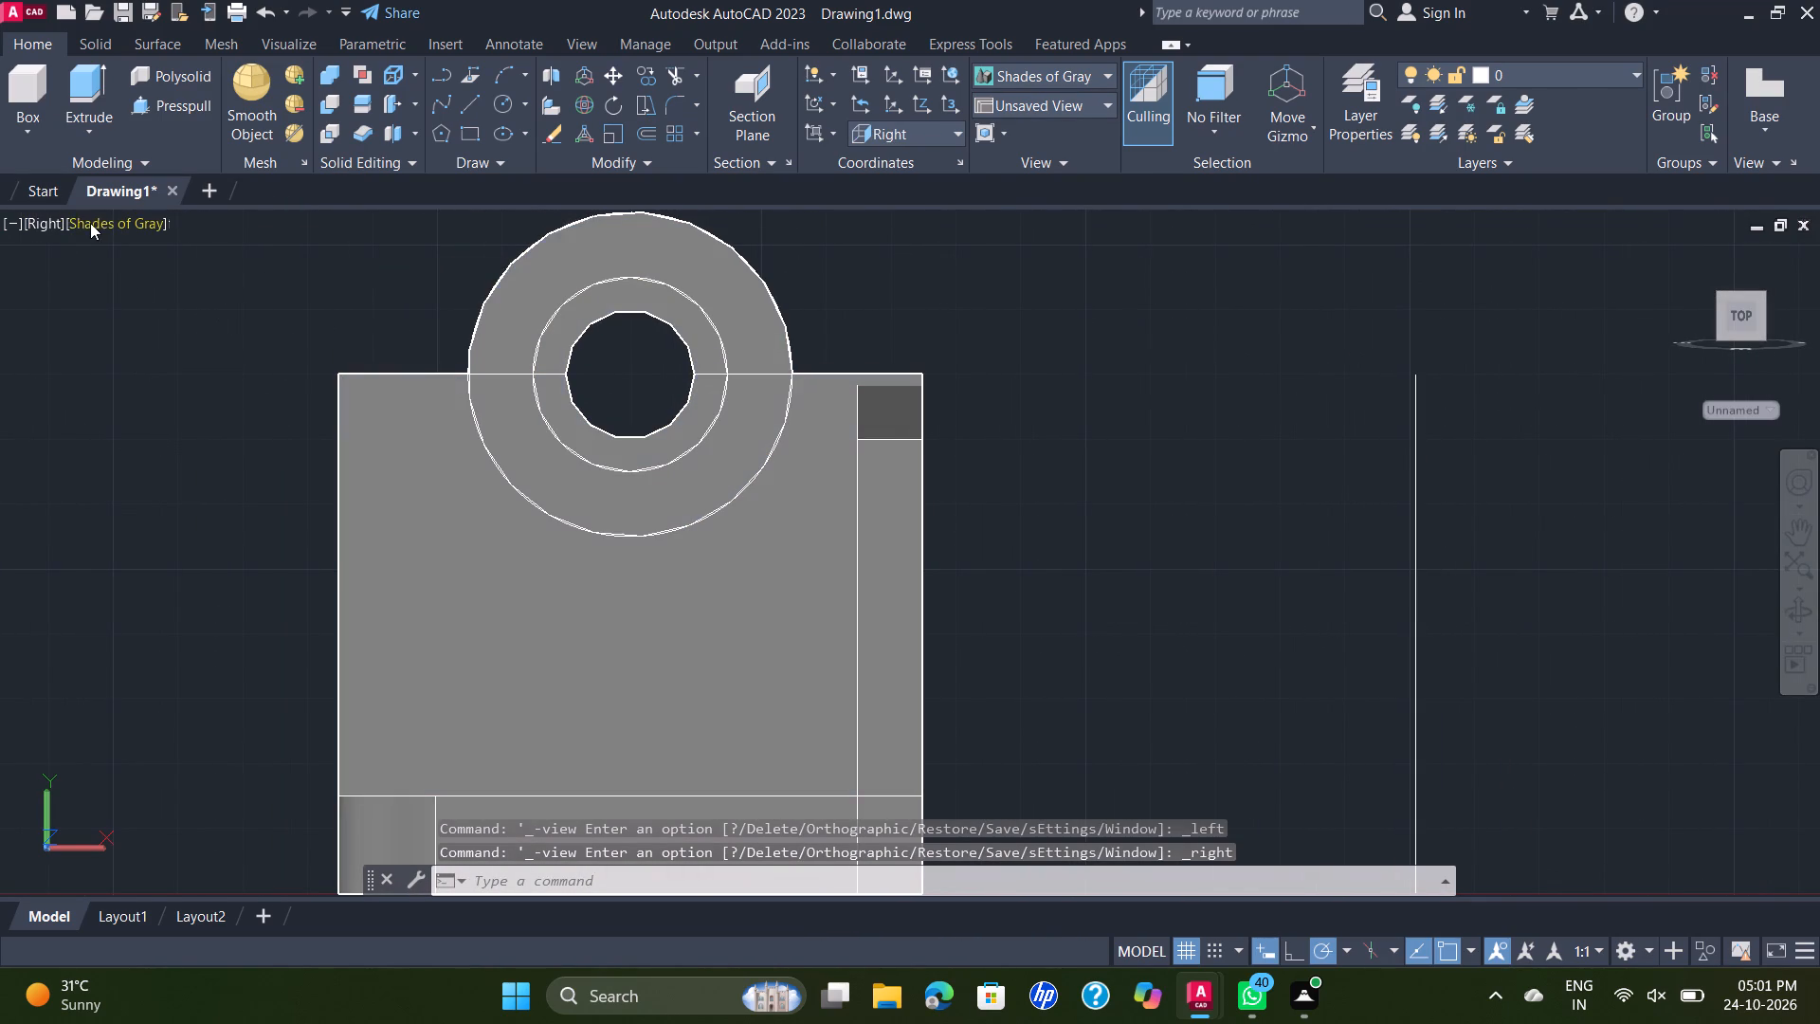
{"action": "left_click", "coordinate": [47, 221]}
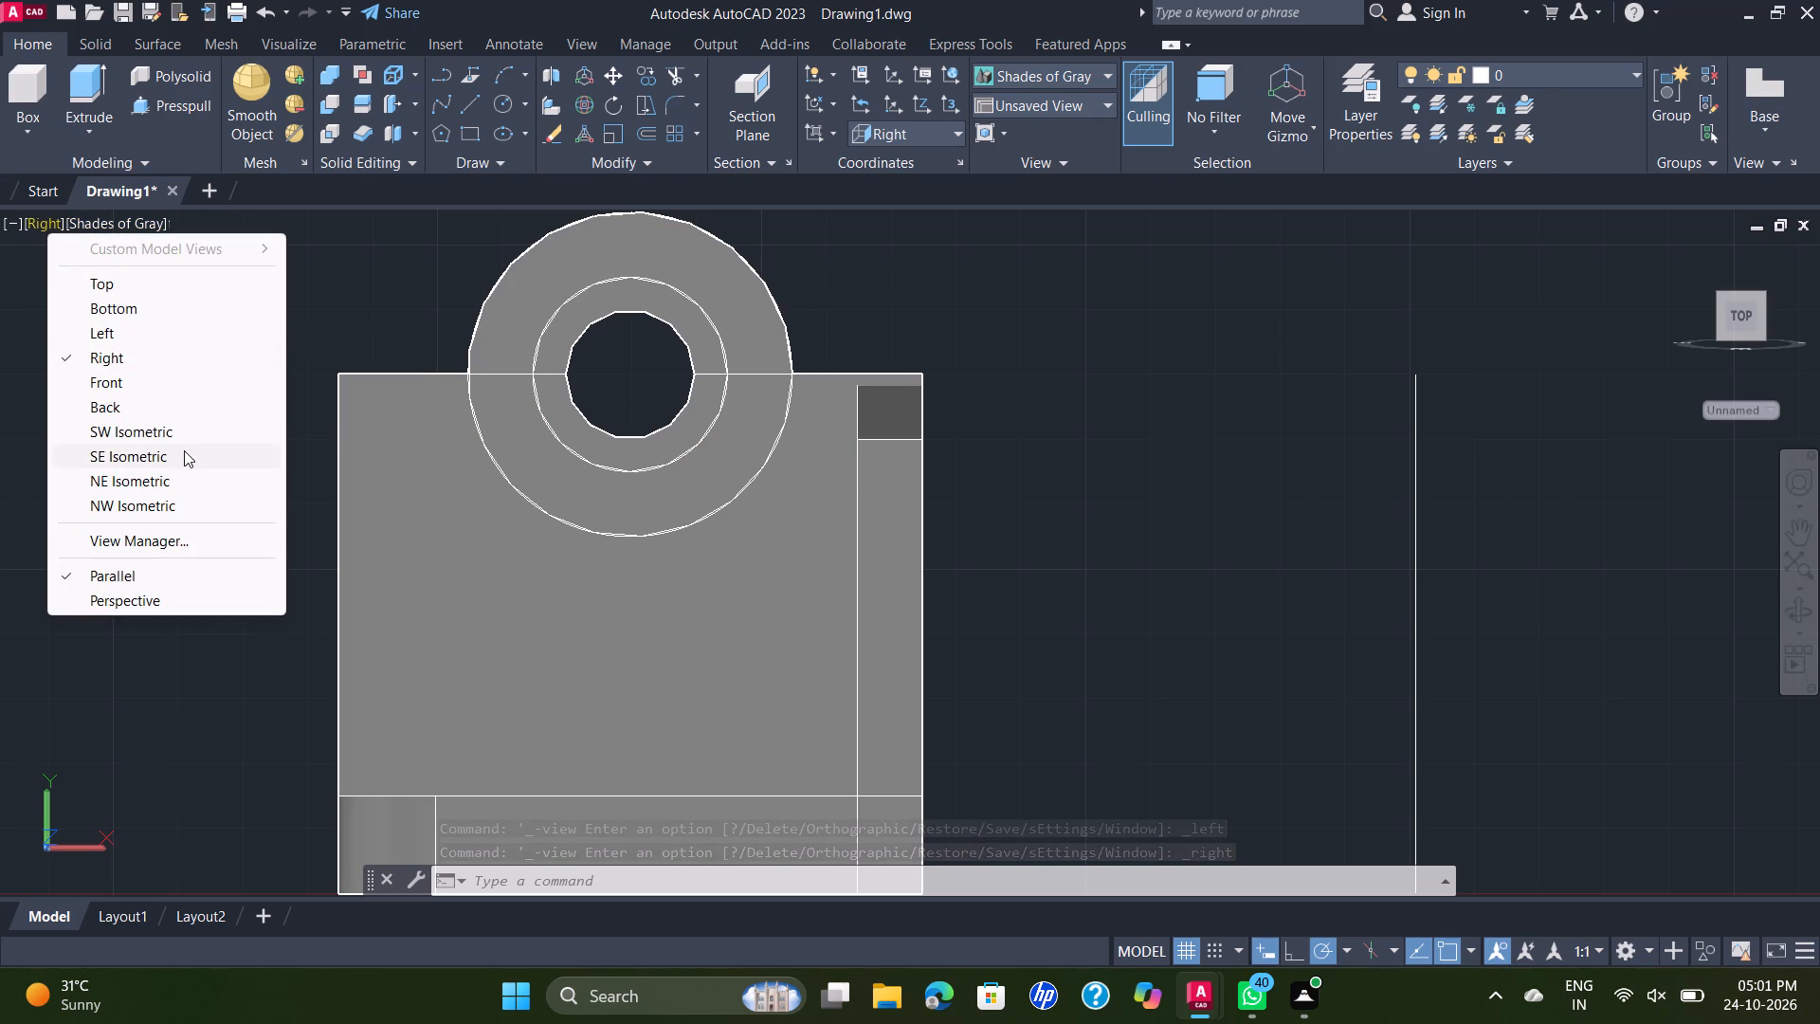
{"action": "left_click", "coordinate": [174, 430]}
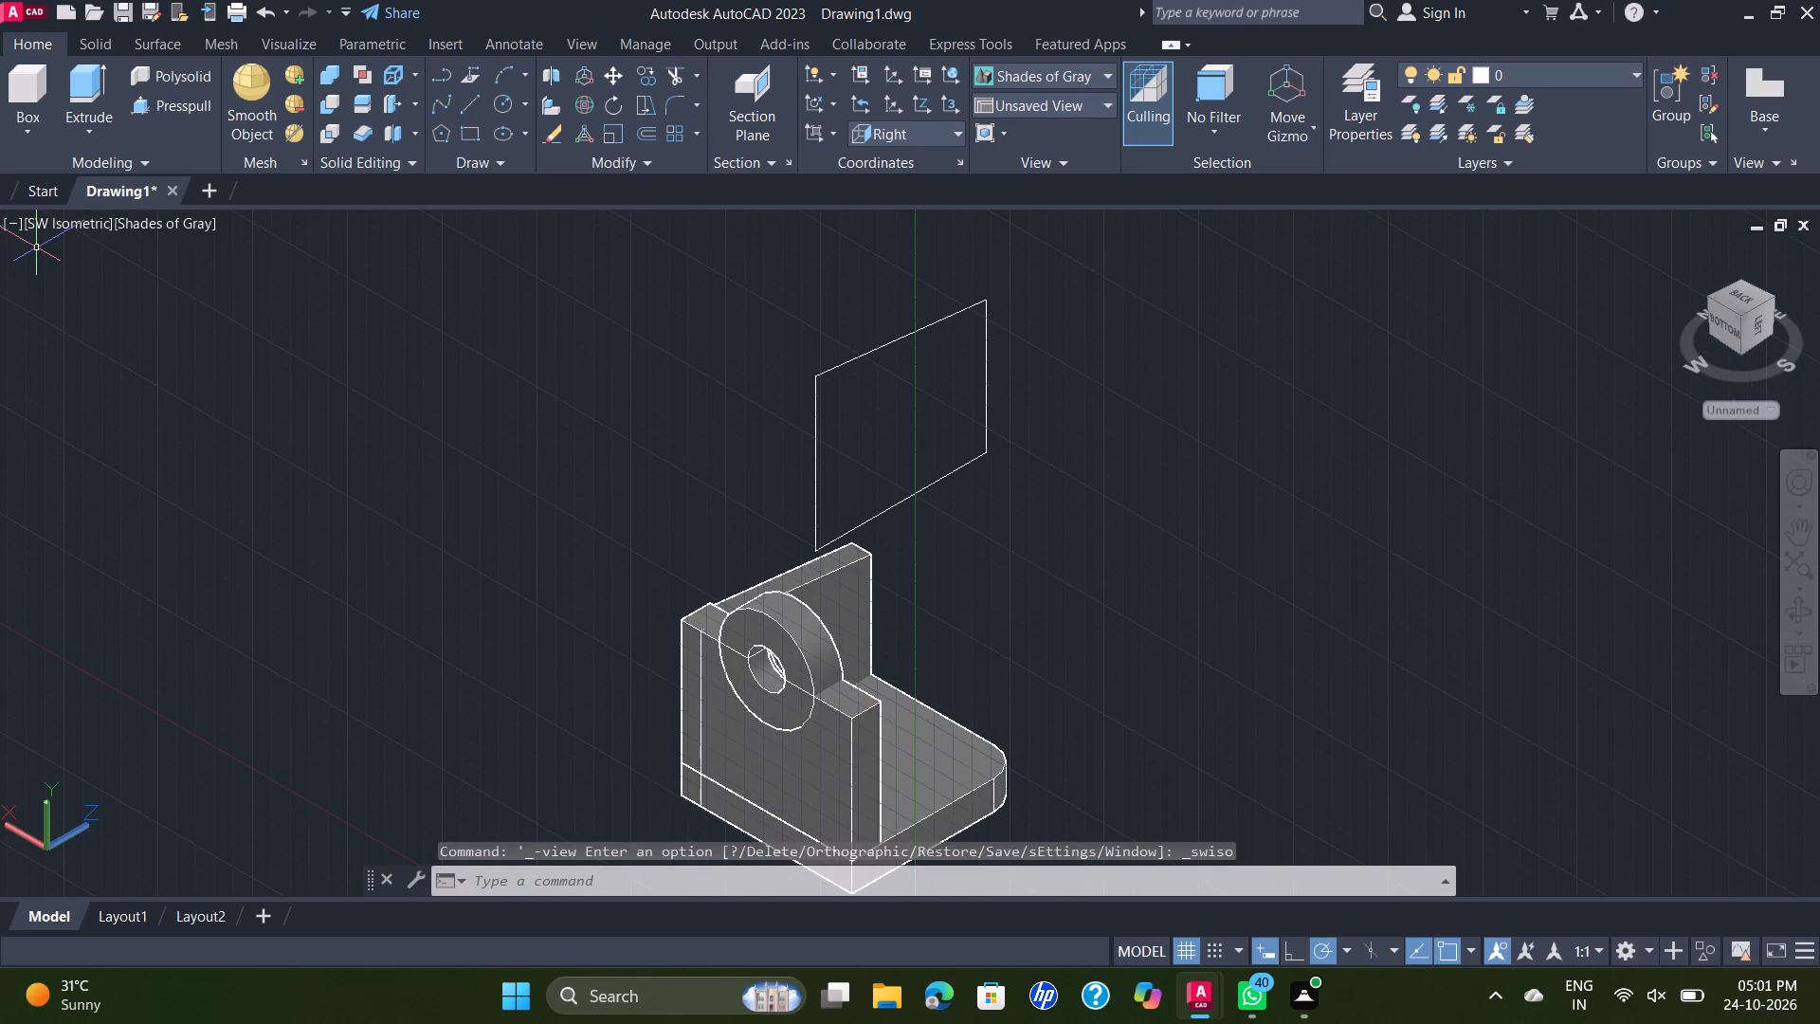
{"action": "left_click", "coordinate": [51, 225]}
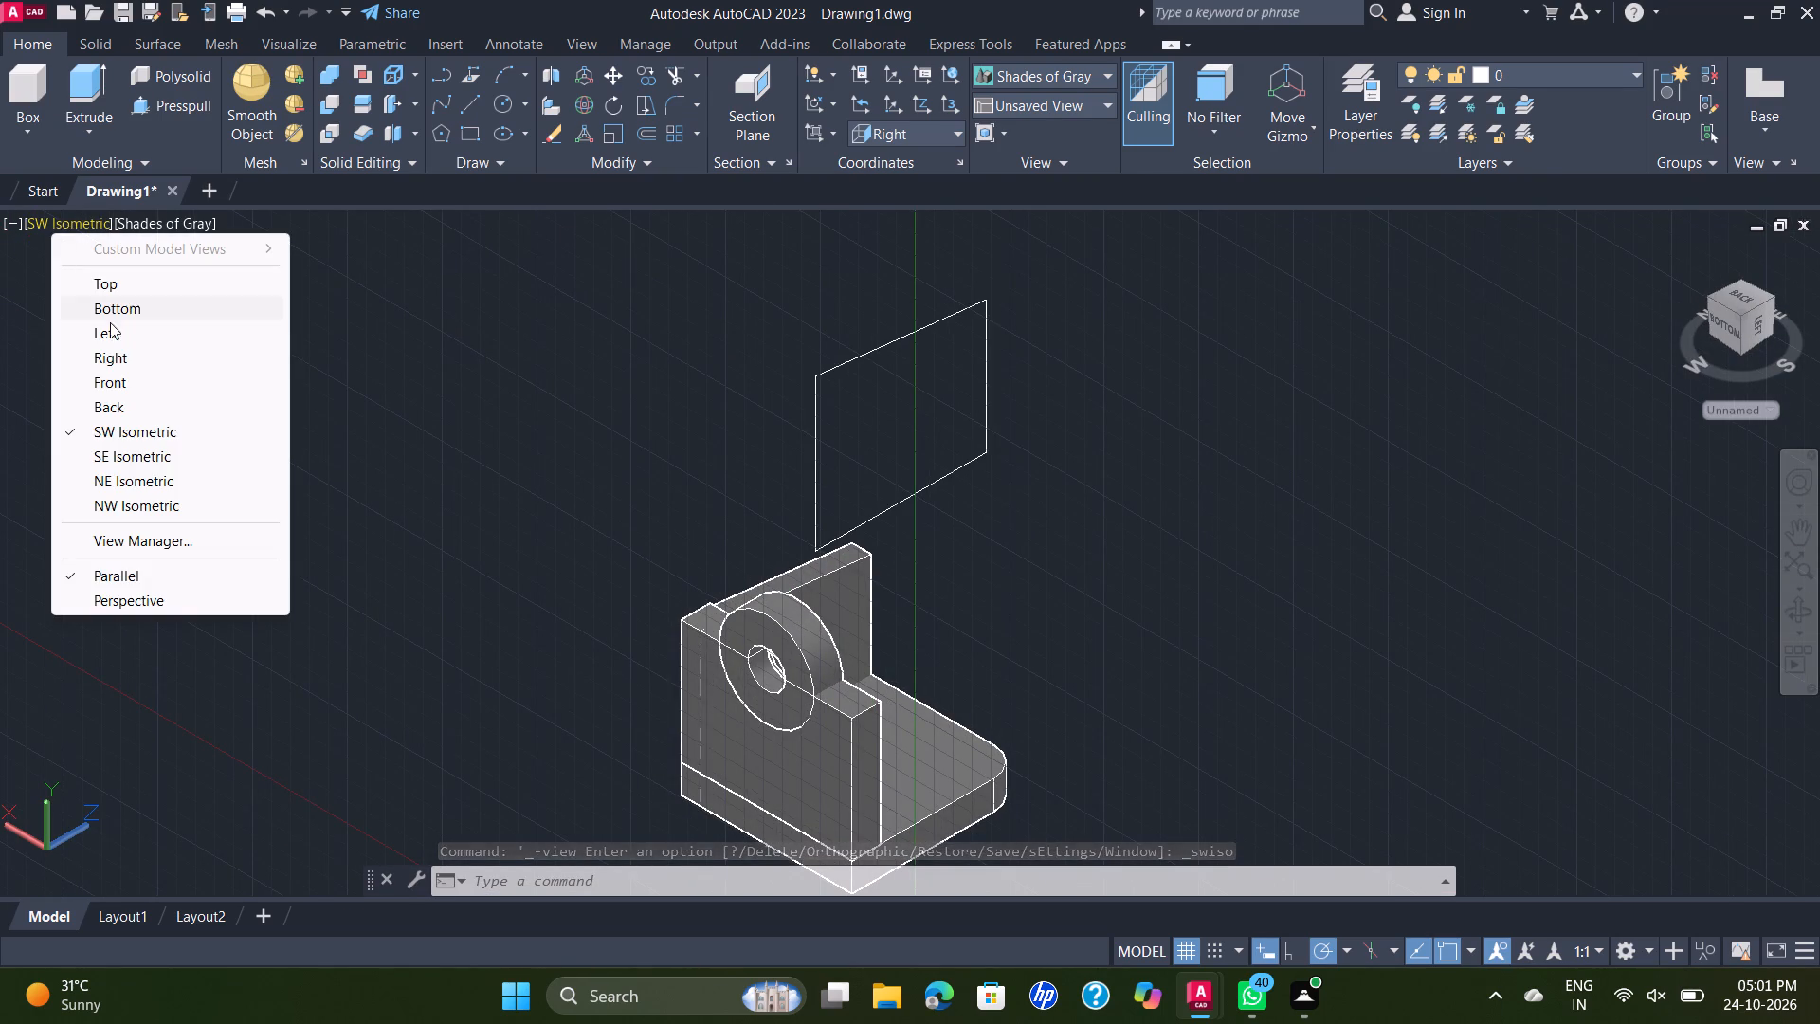
{"action": "left_click", "coordinate": [147, 461]}
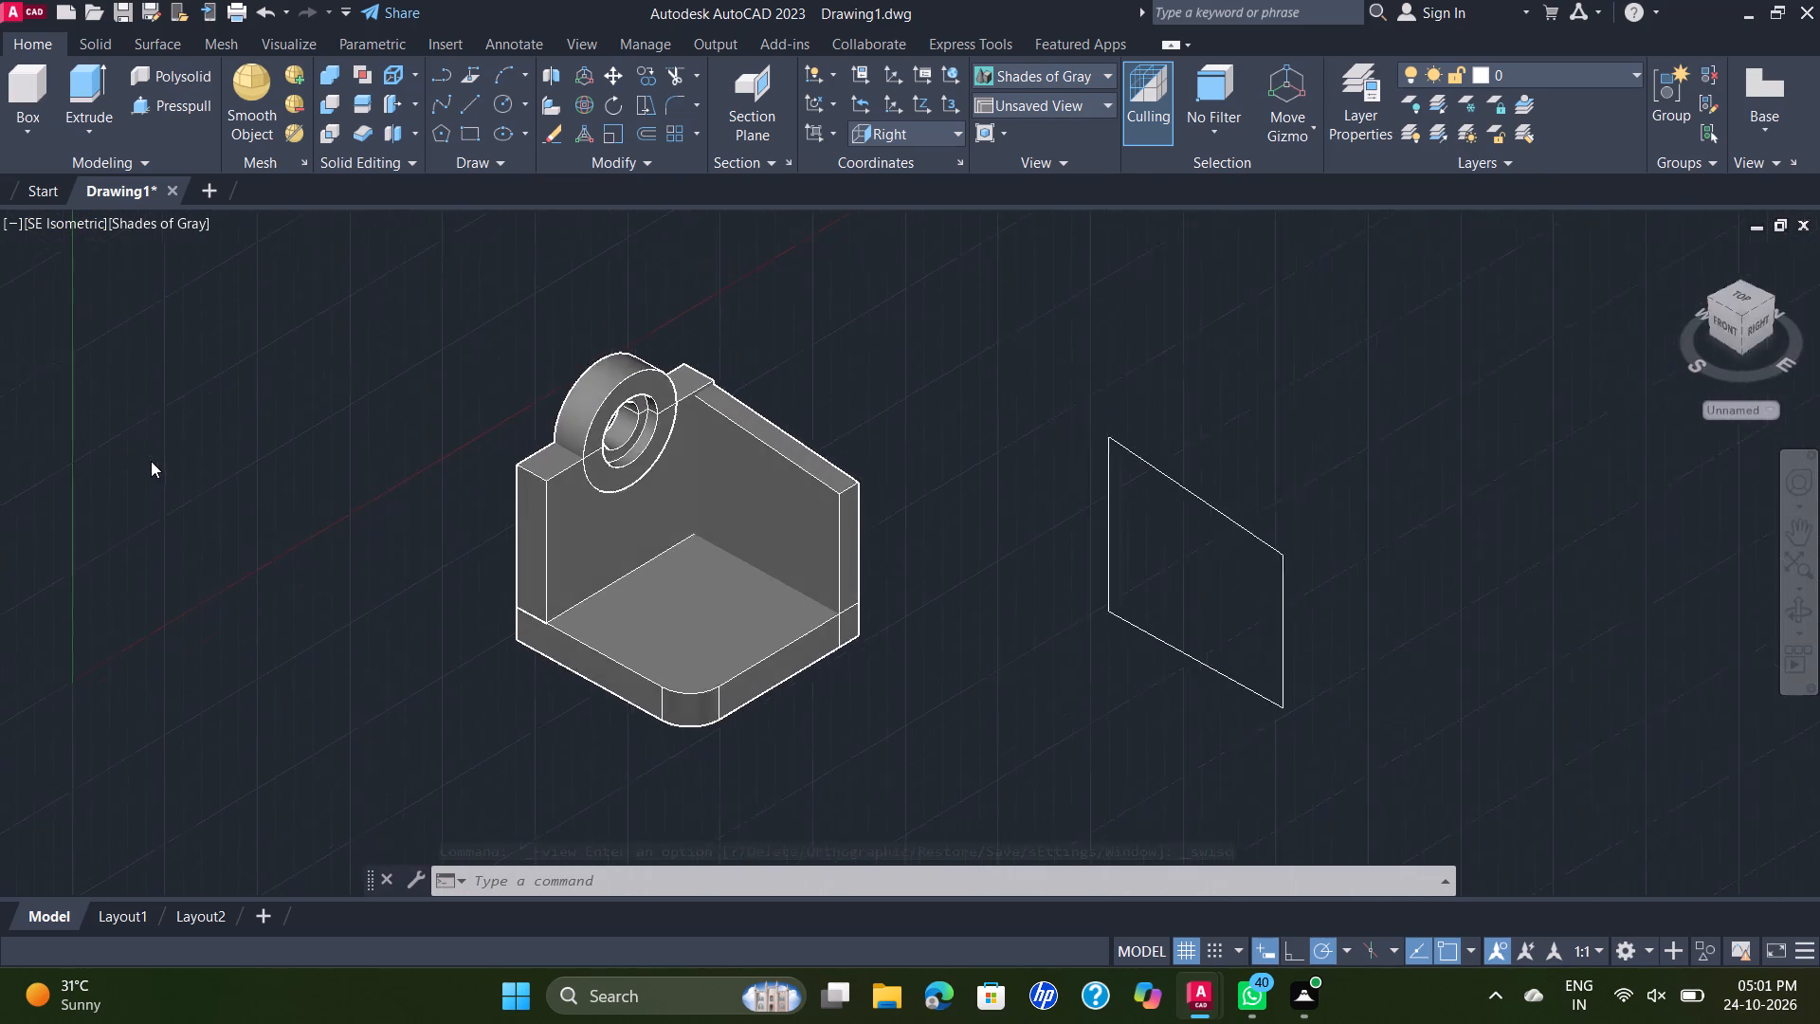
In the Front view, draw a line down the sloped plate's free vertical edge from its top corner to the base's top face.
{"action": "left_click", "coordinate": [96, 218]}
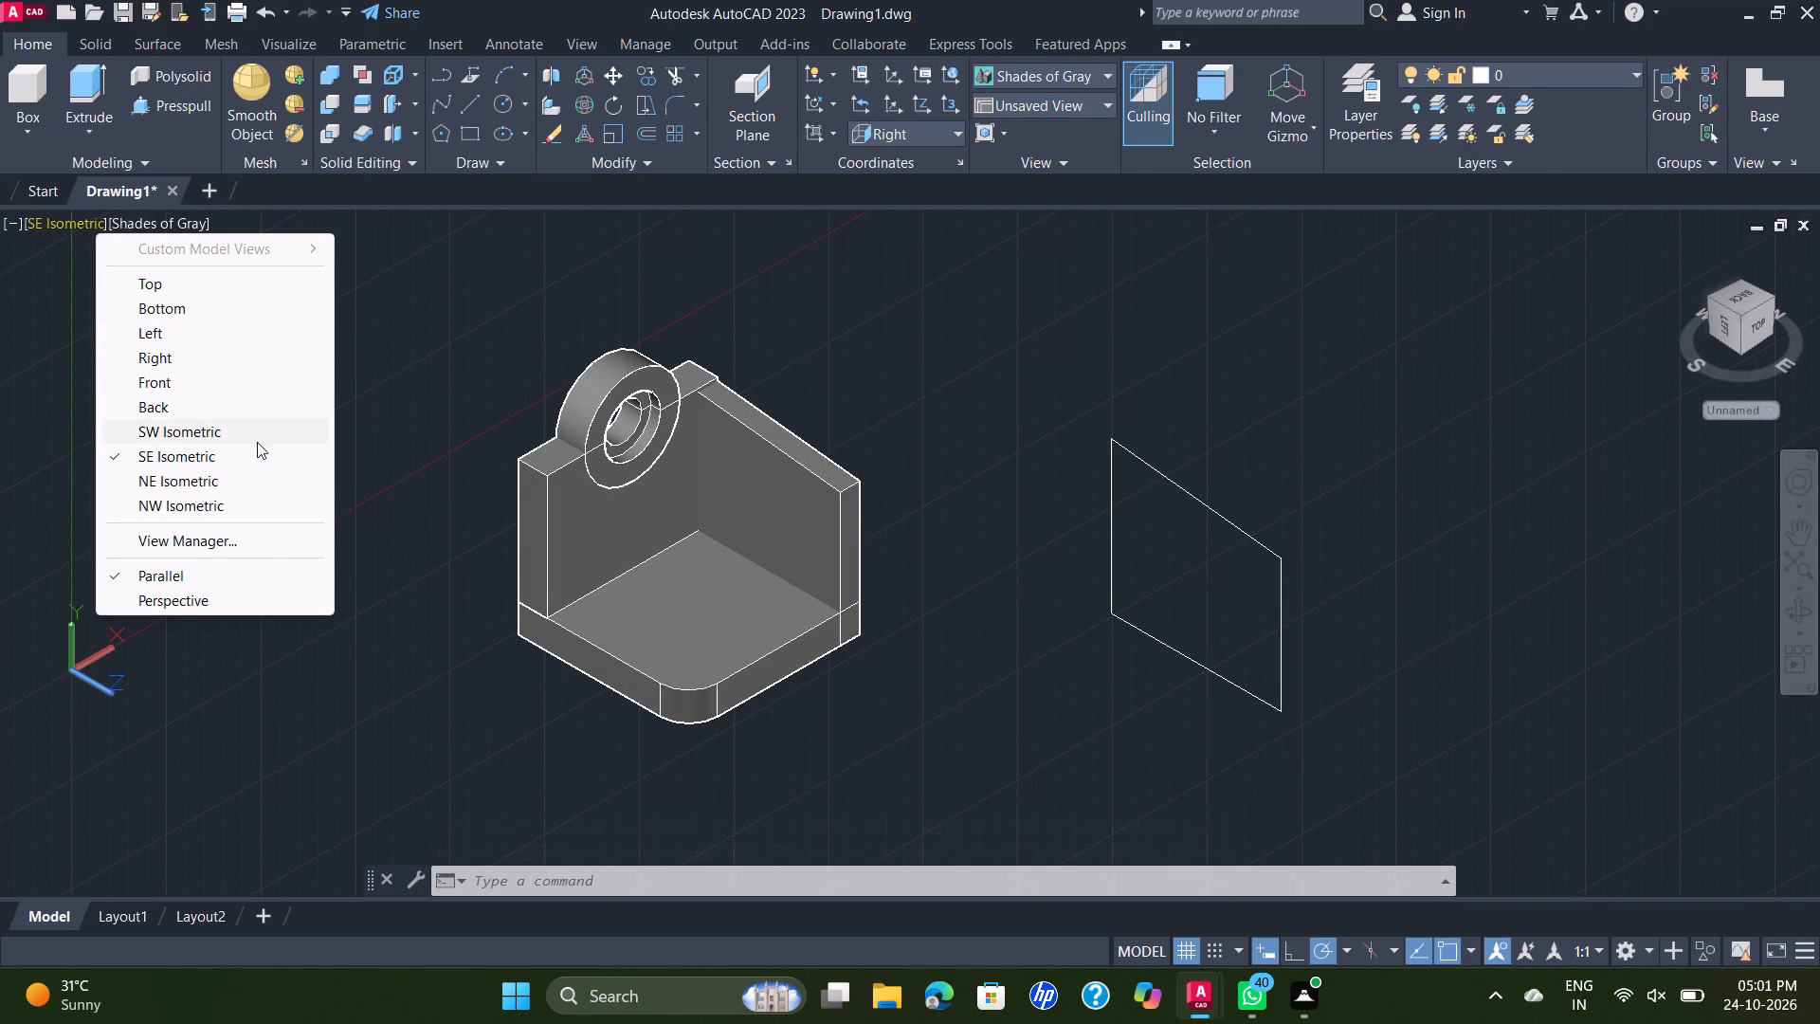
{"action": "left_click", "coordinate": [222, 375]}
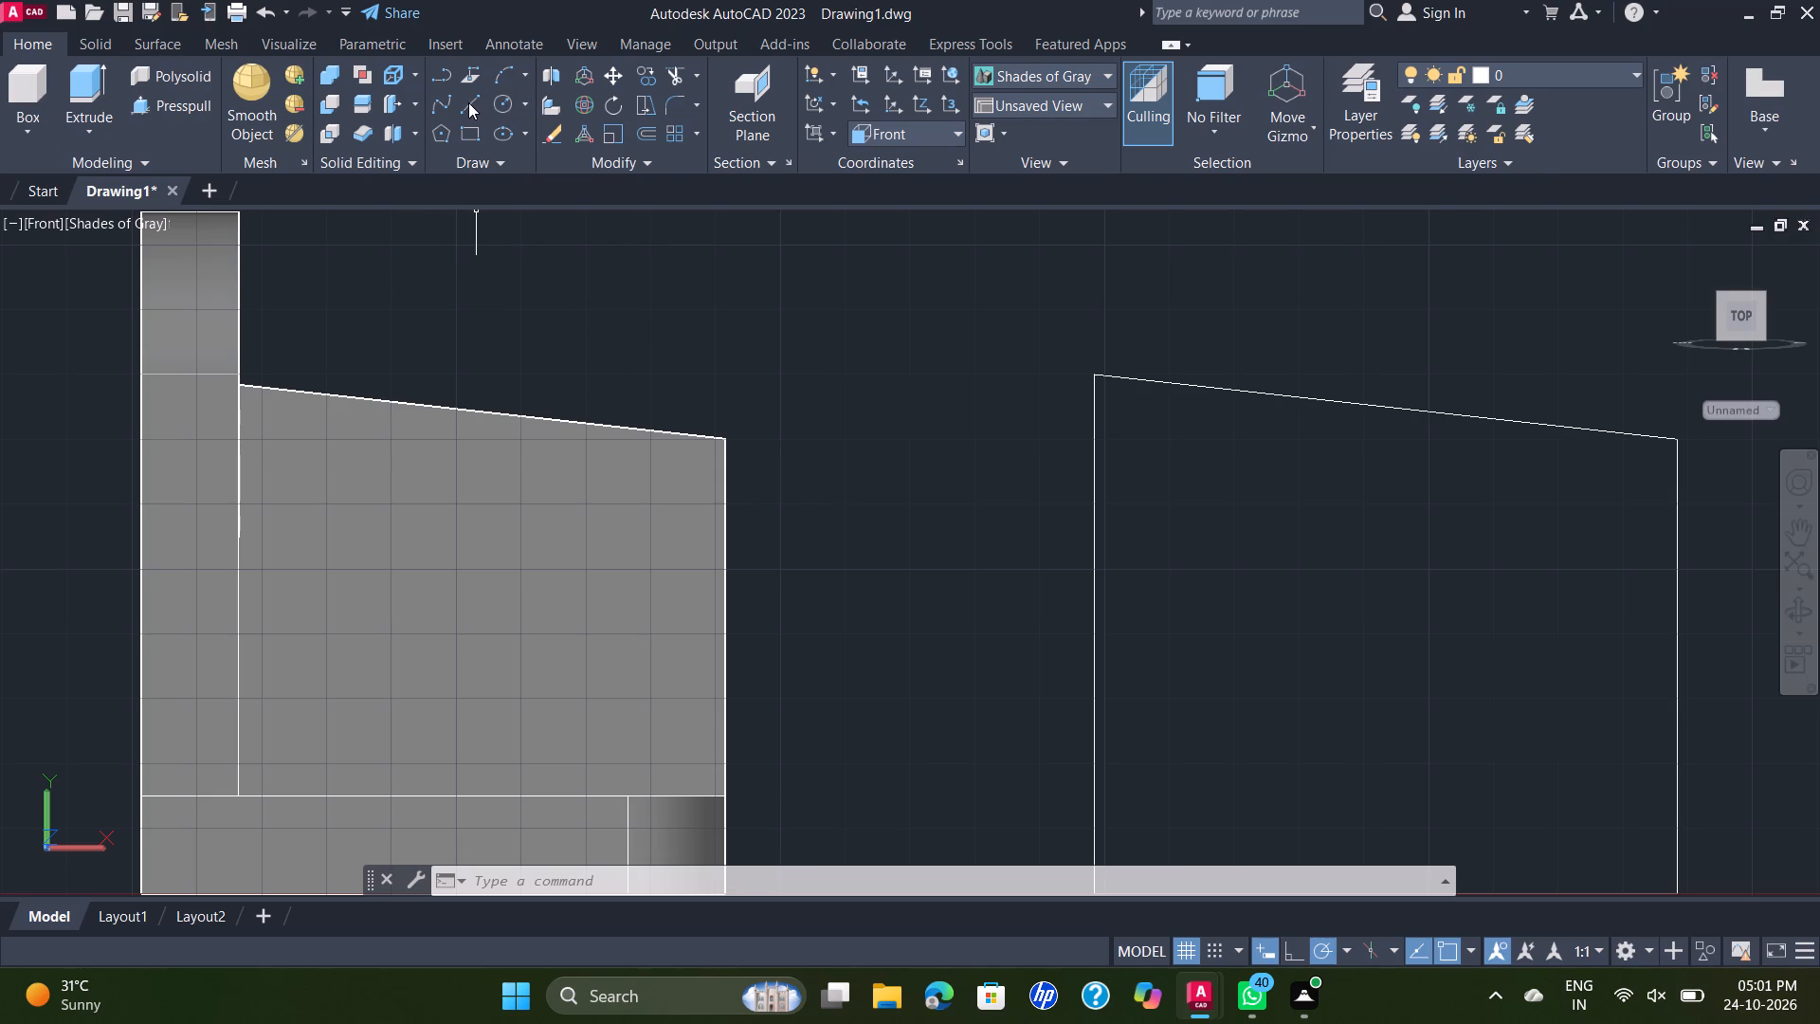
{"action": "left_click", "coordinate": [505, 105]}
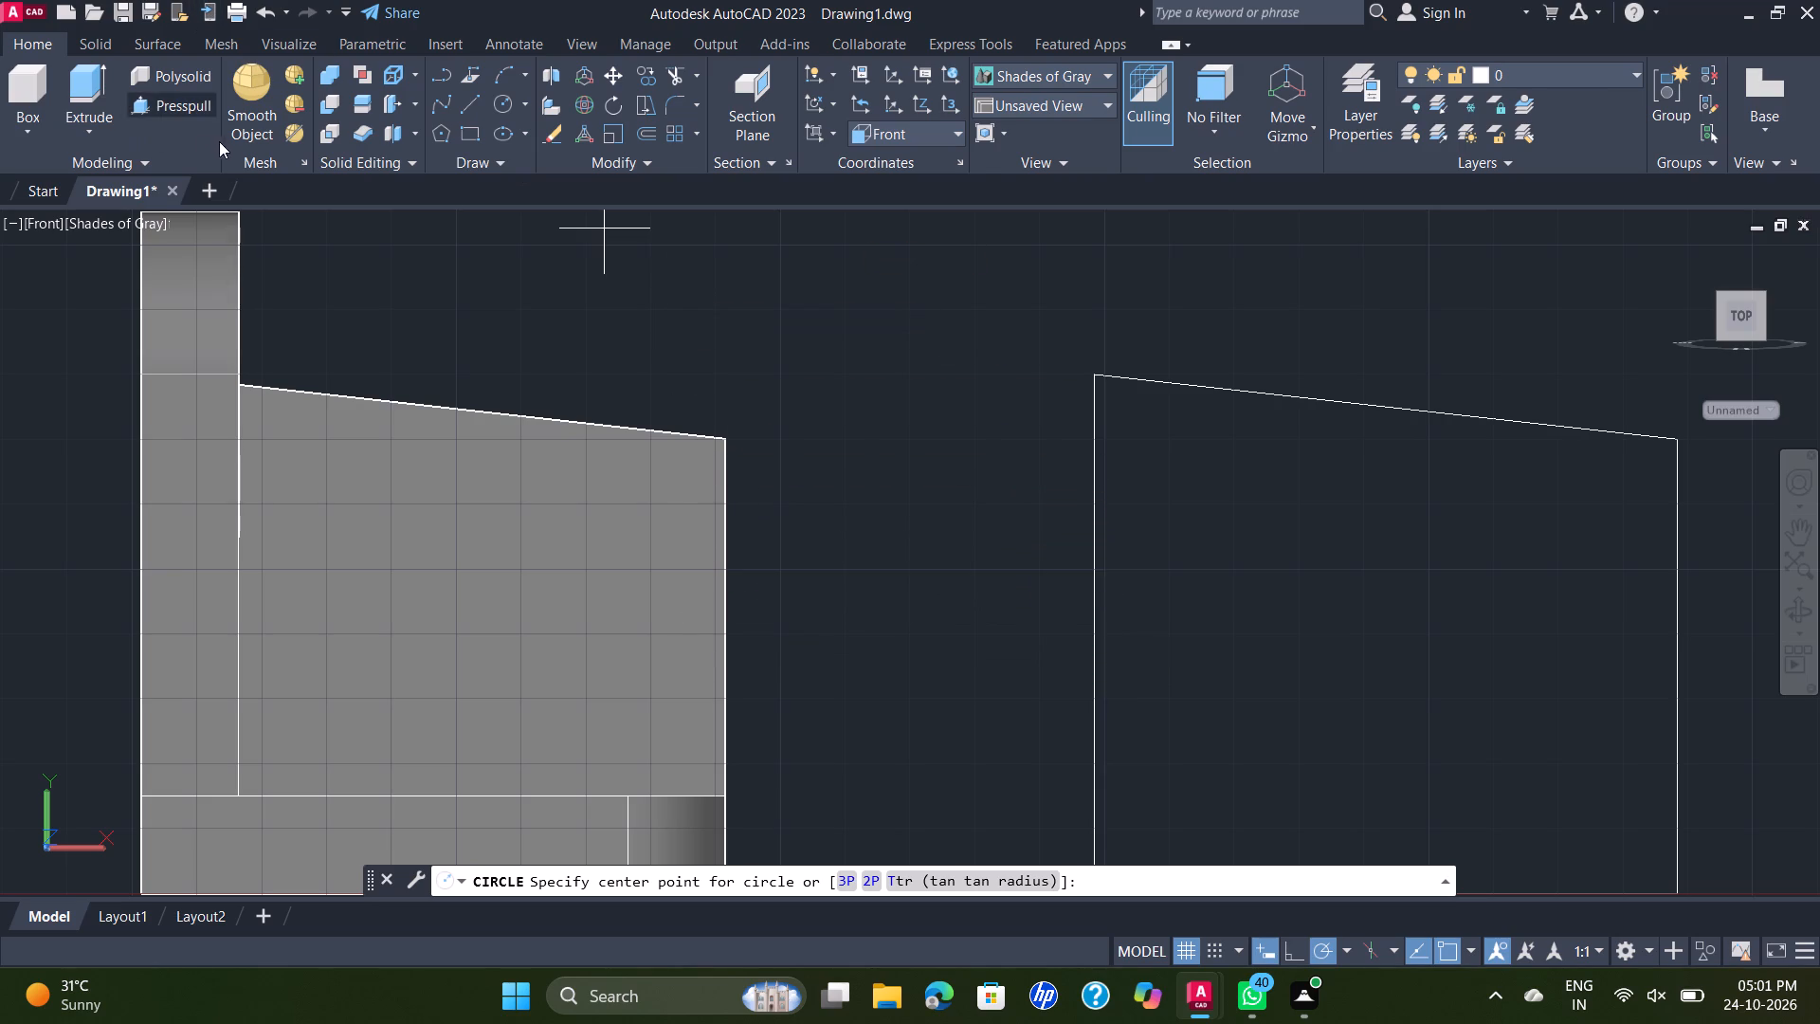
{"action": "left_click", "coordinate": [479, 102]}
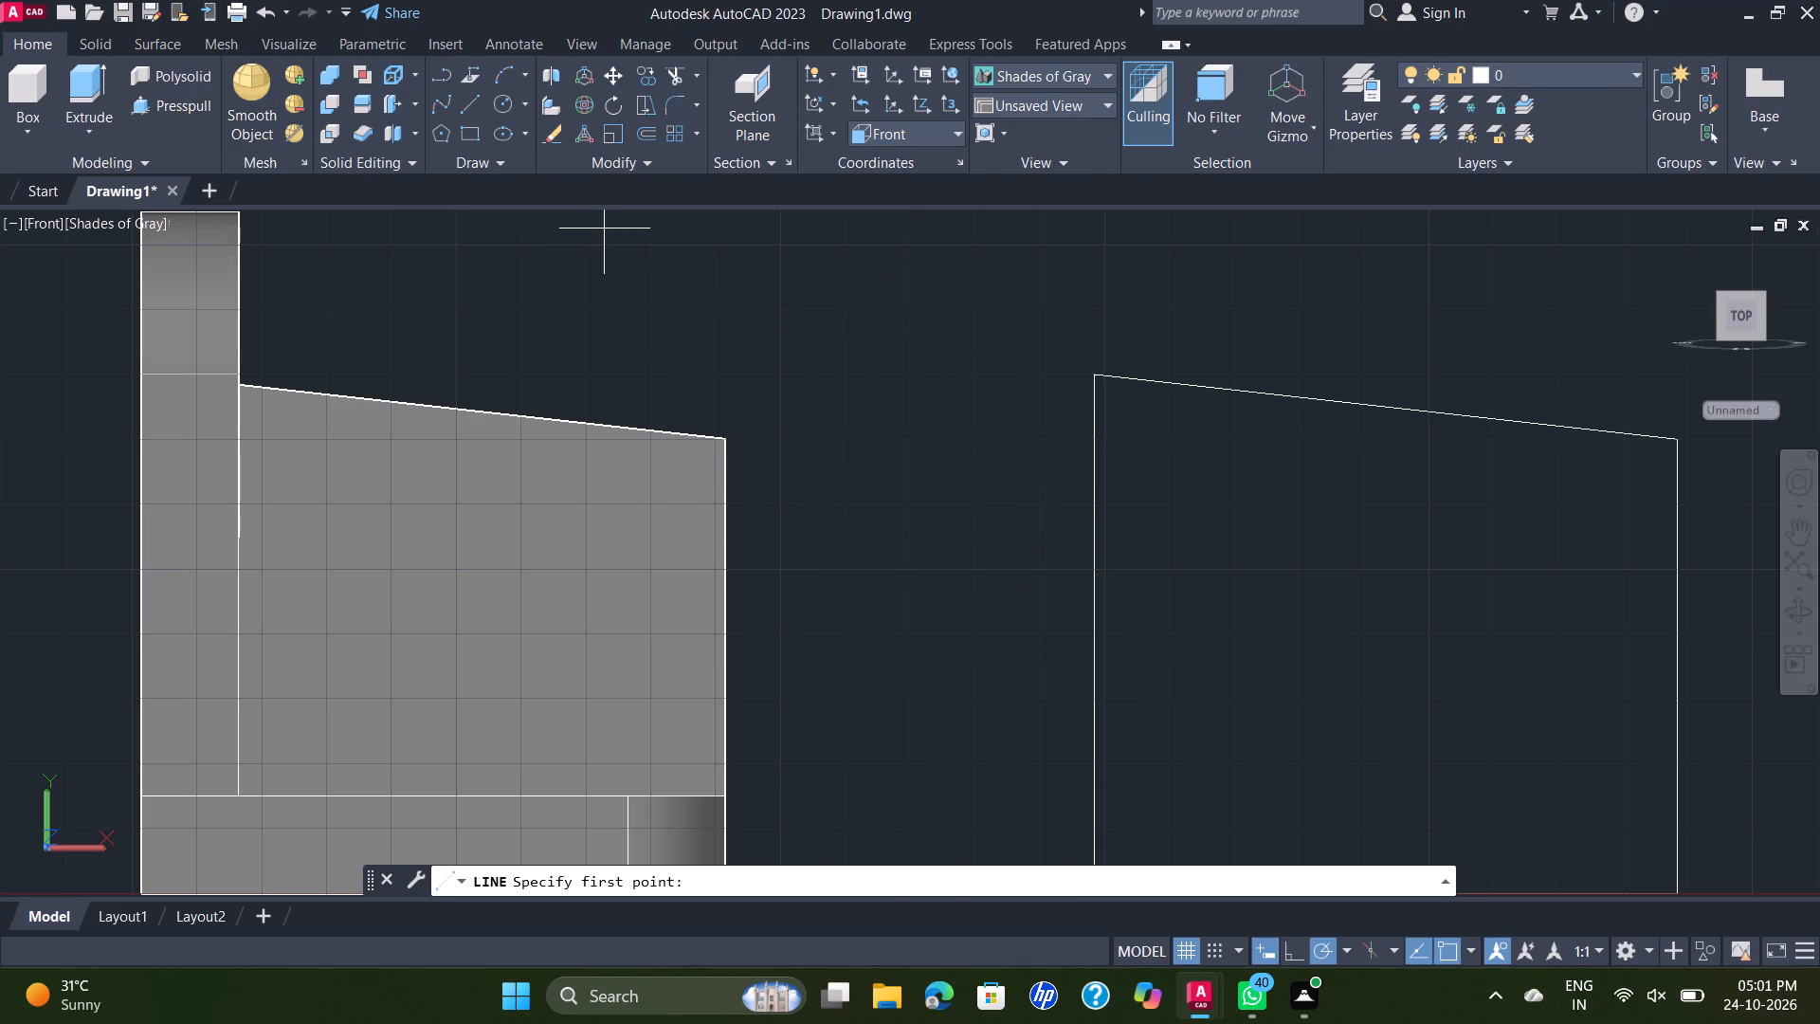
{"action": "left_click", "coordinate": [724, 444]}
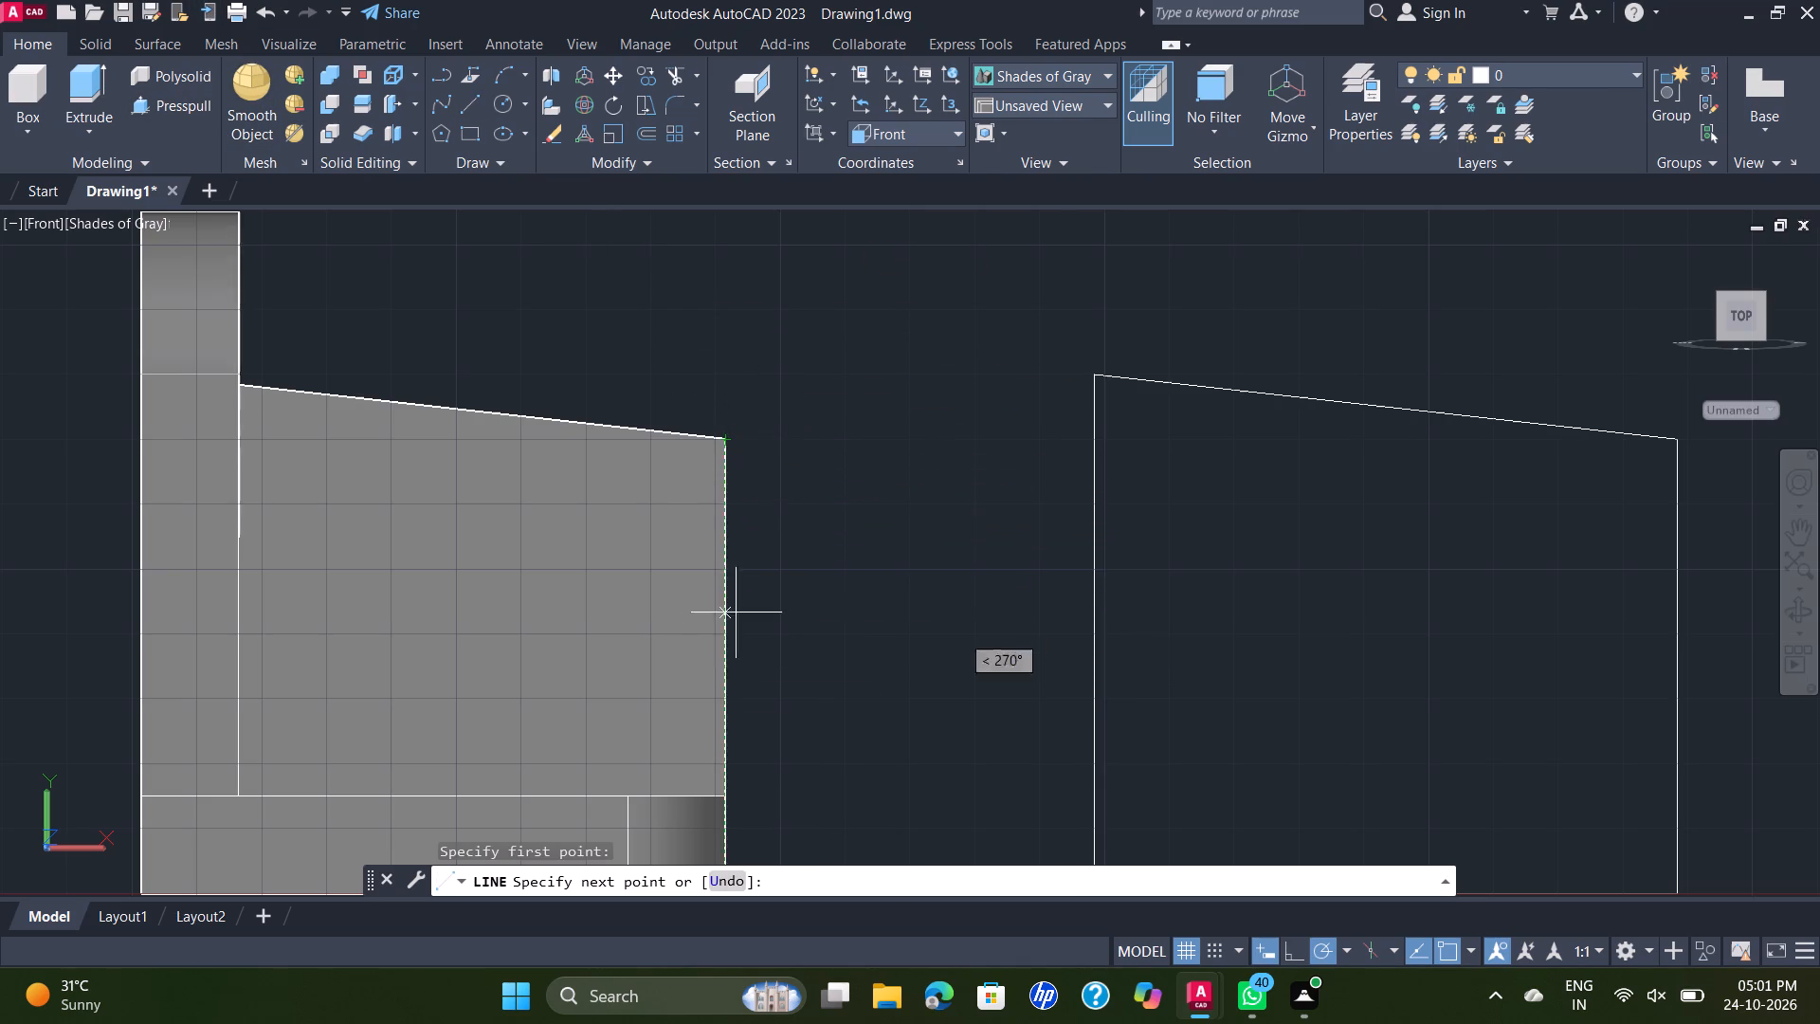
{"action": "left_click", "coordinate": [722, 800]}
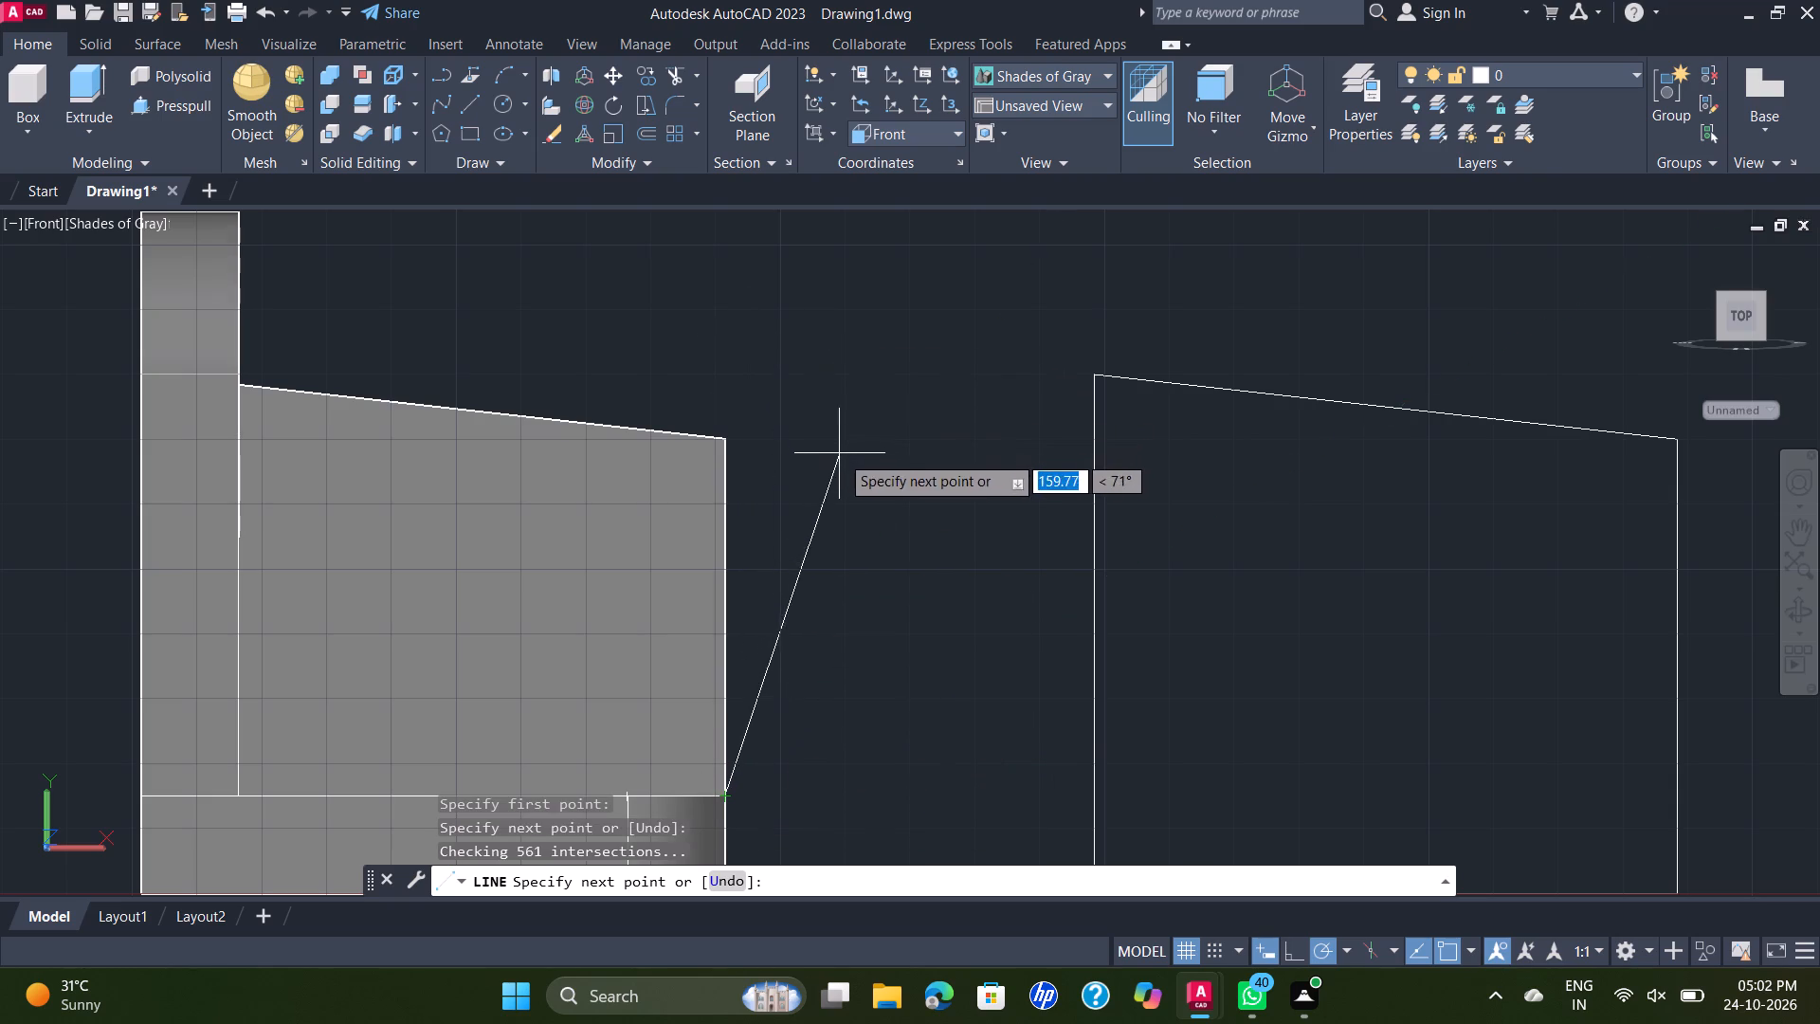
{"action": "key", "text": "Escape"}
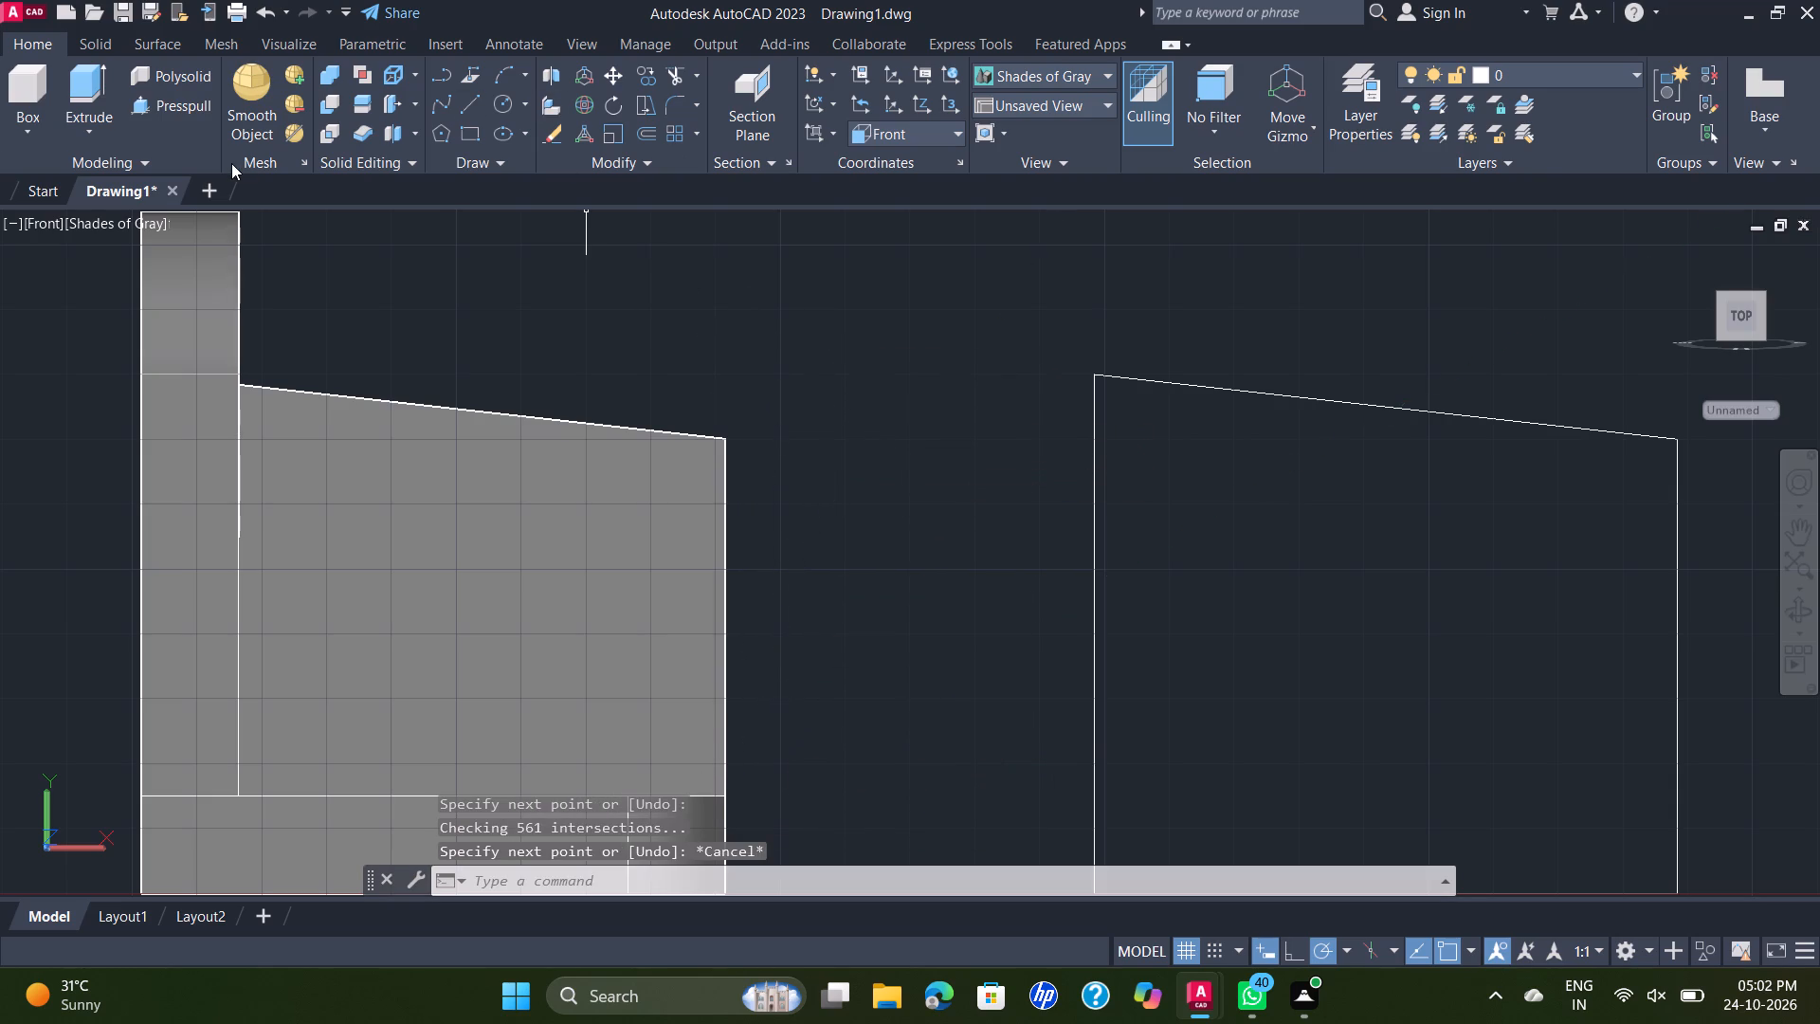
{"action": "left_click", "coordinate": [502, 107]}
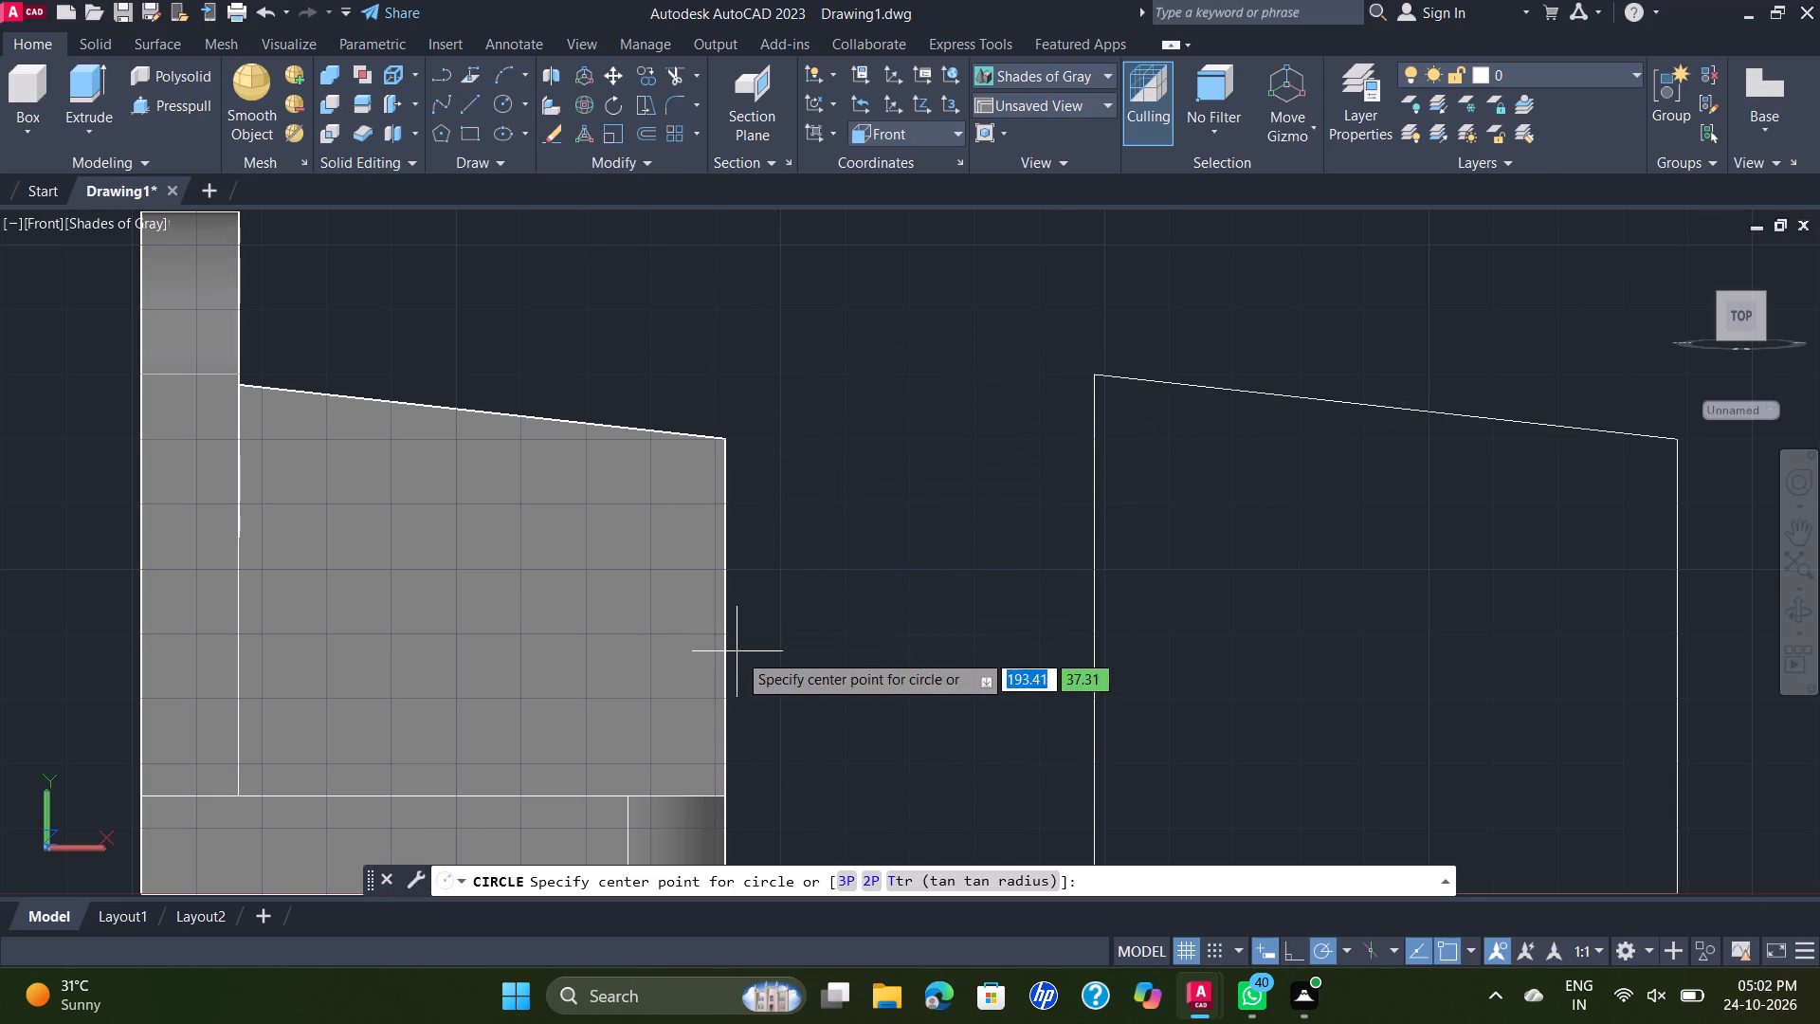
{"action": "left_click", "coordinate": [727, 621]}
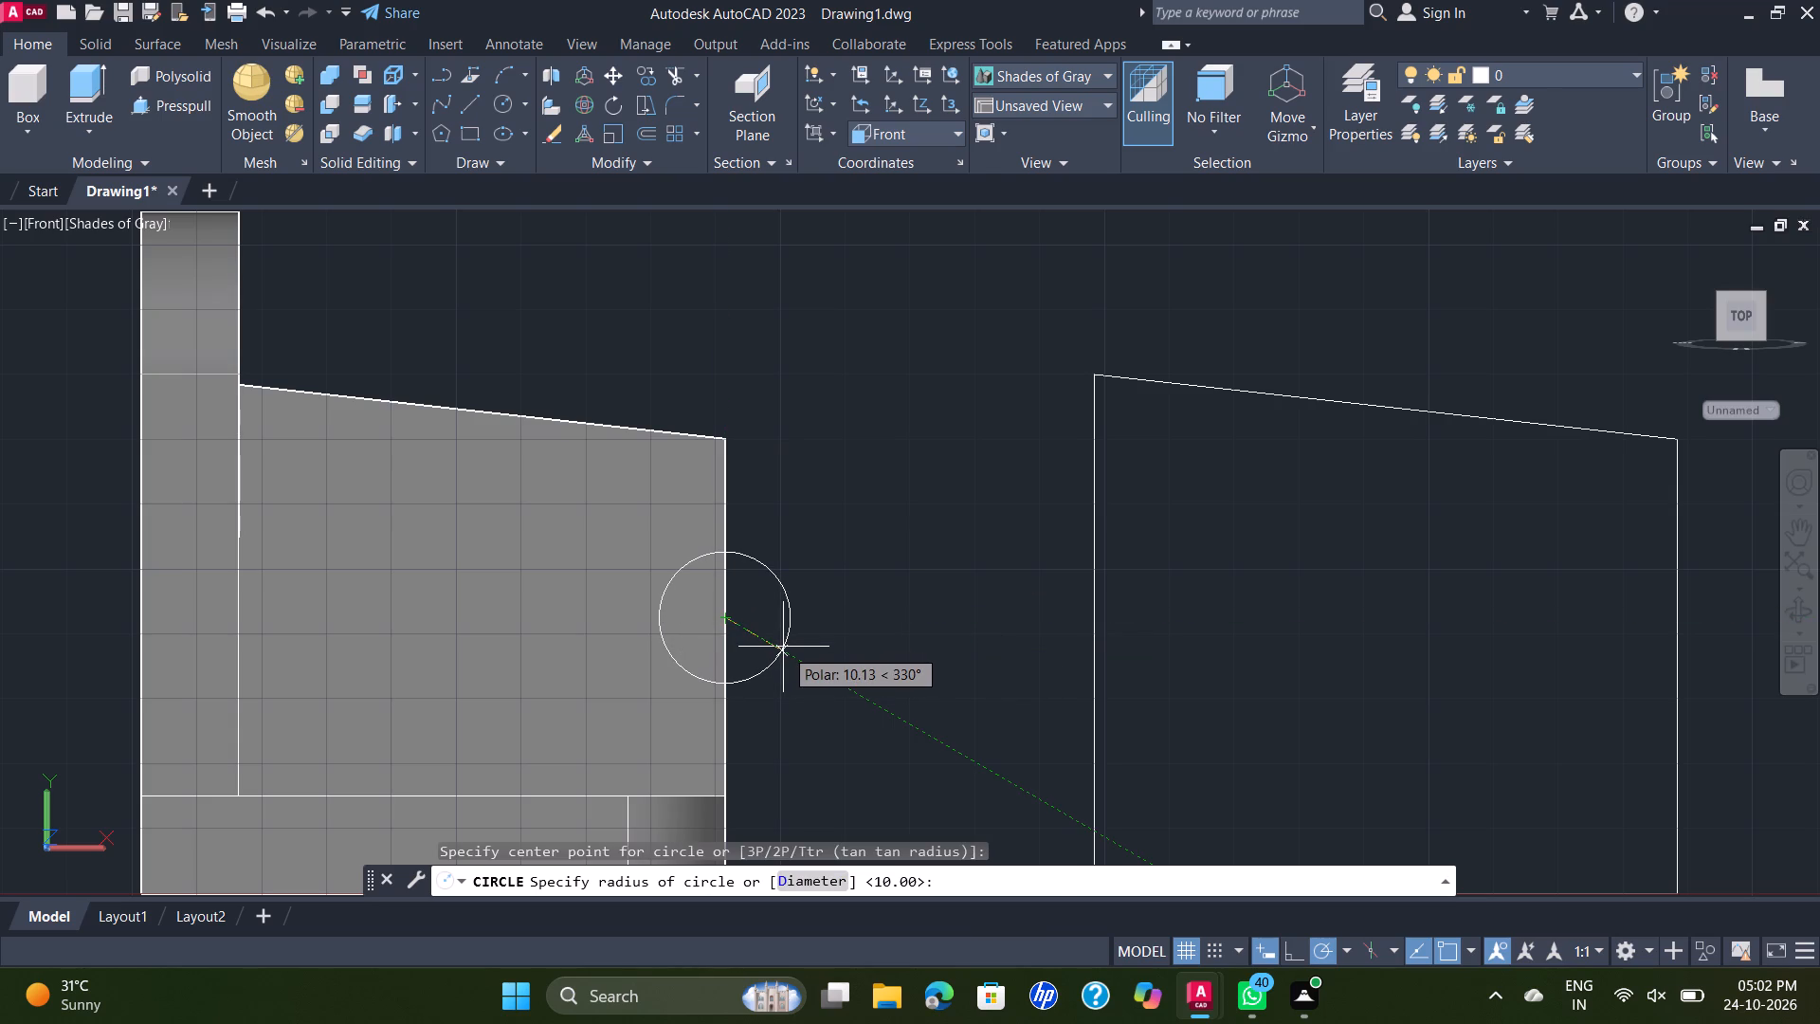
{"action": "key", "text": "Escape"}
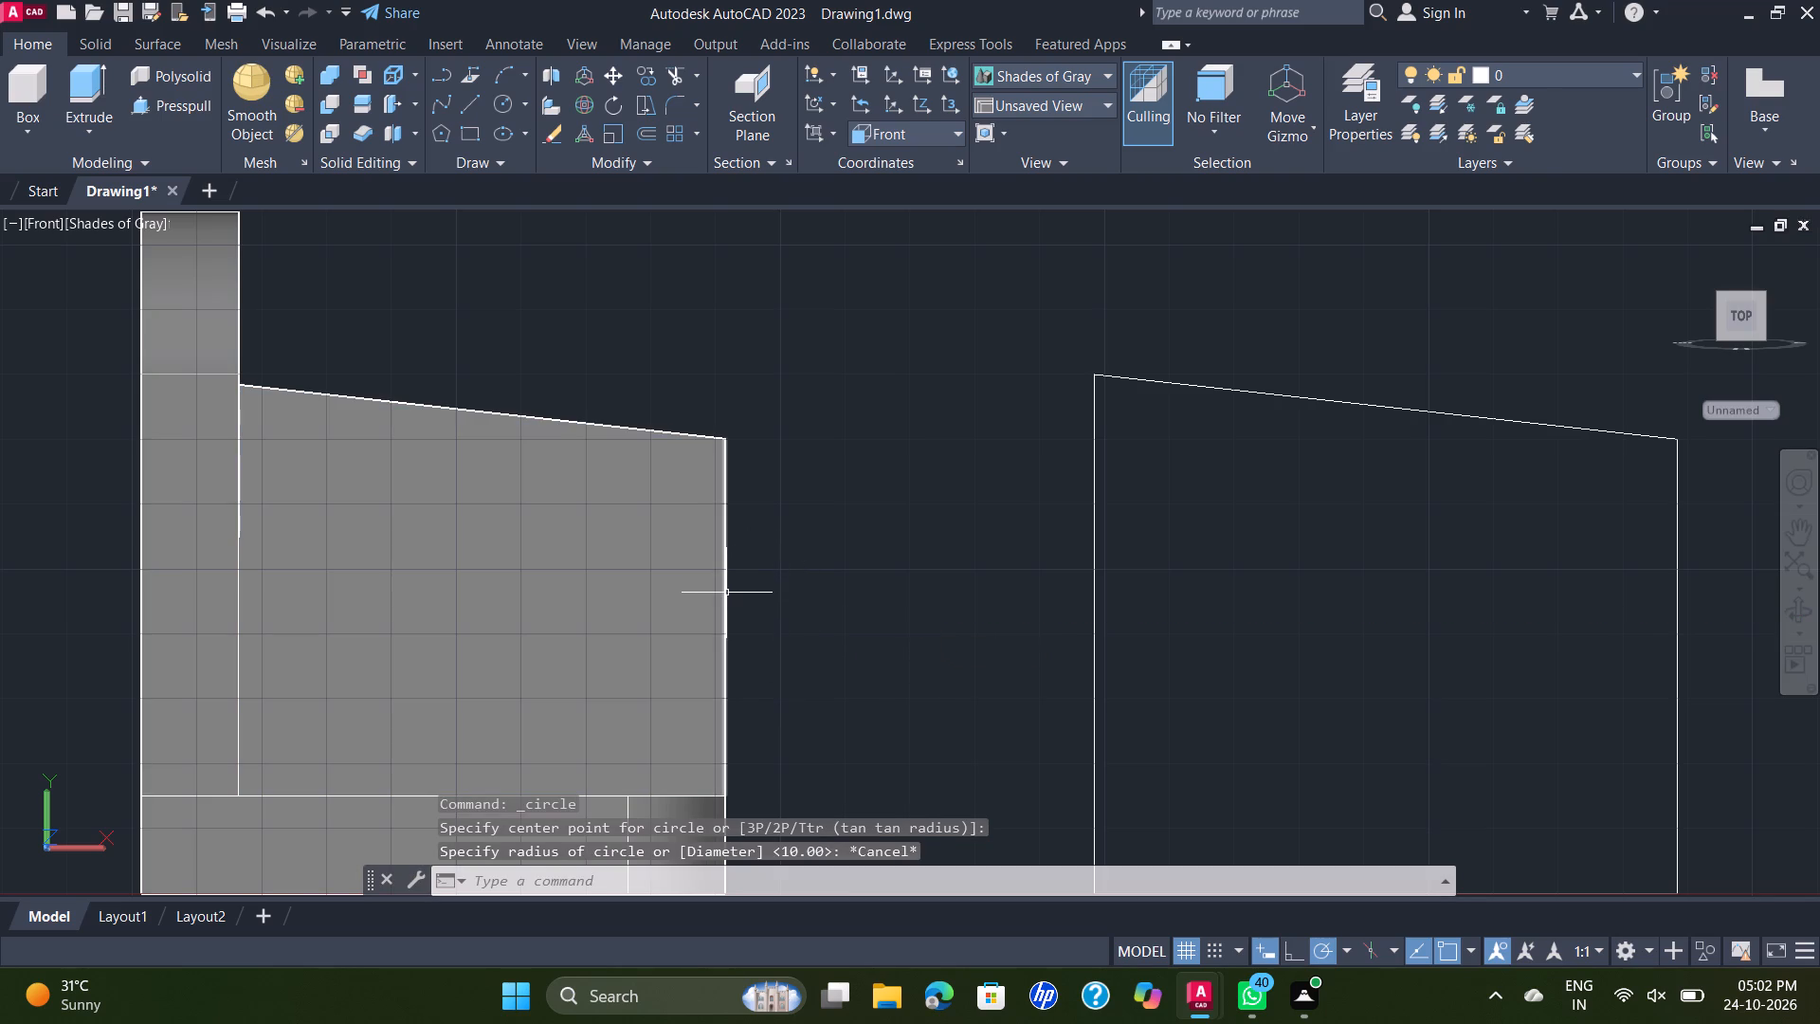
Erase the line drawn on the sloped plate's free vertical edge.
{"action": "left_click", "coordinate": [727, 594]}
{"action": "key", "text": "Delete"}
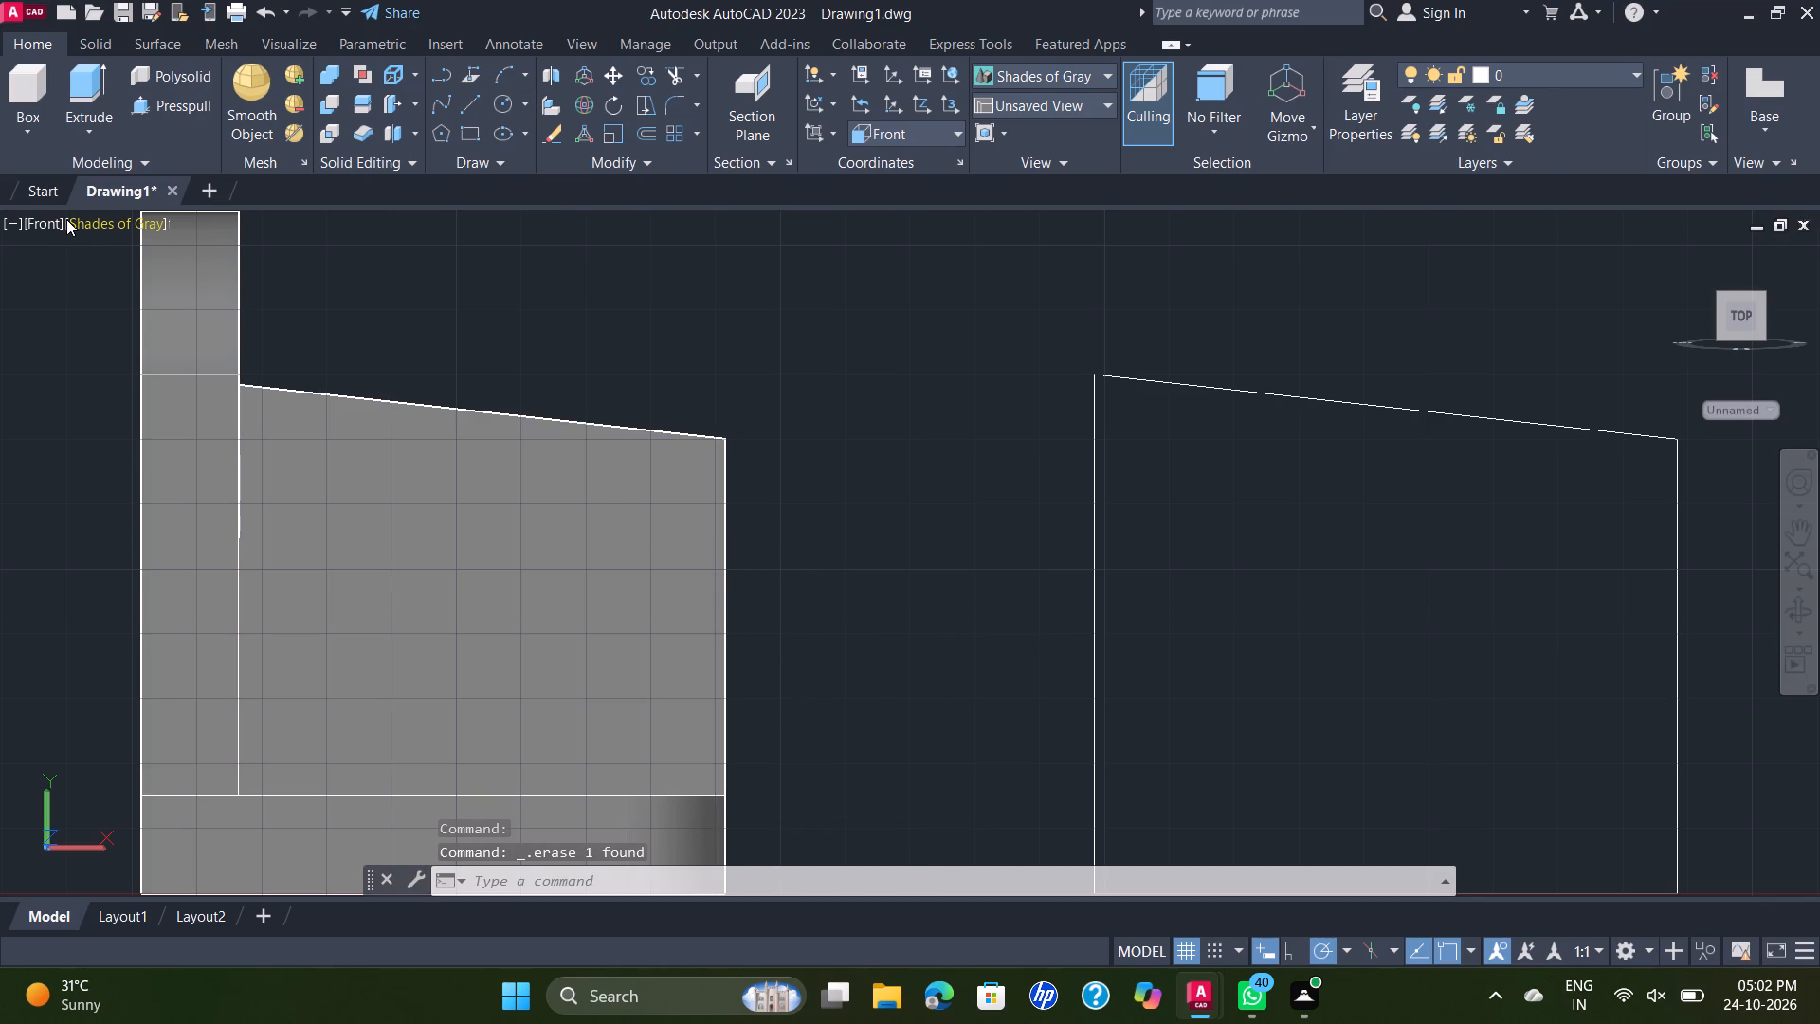
Return the viewport to the SE Isometric view.
{"action": "left_click", "coordinate": [28, 215]}
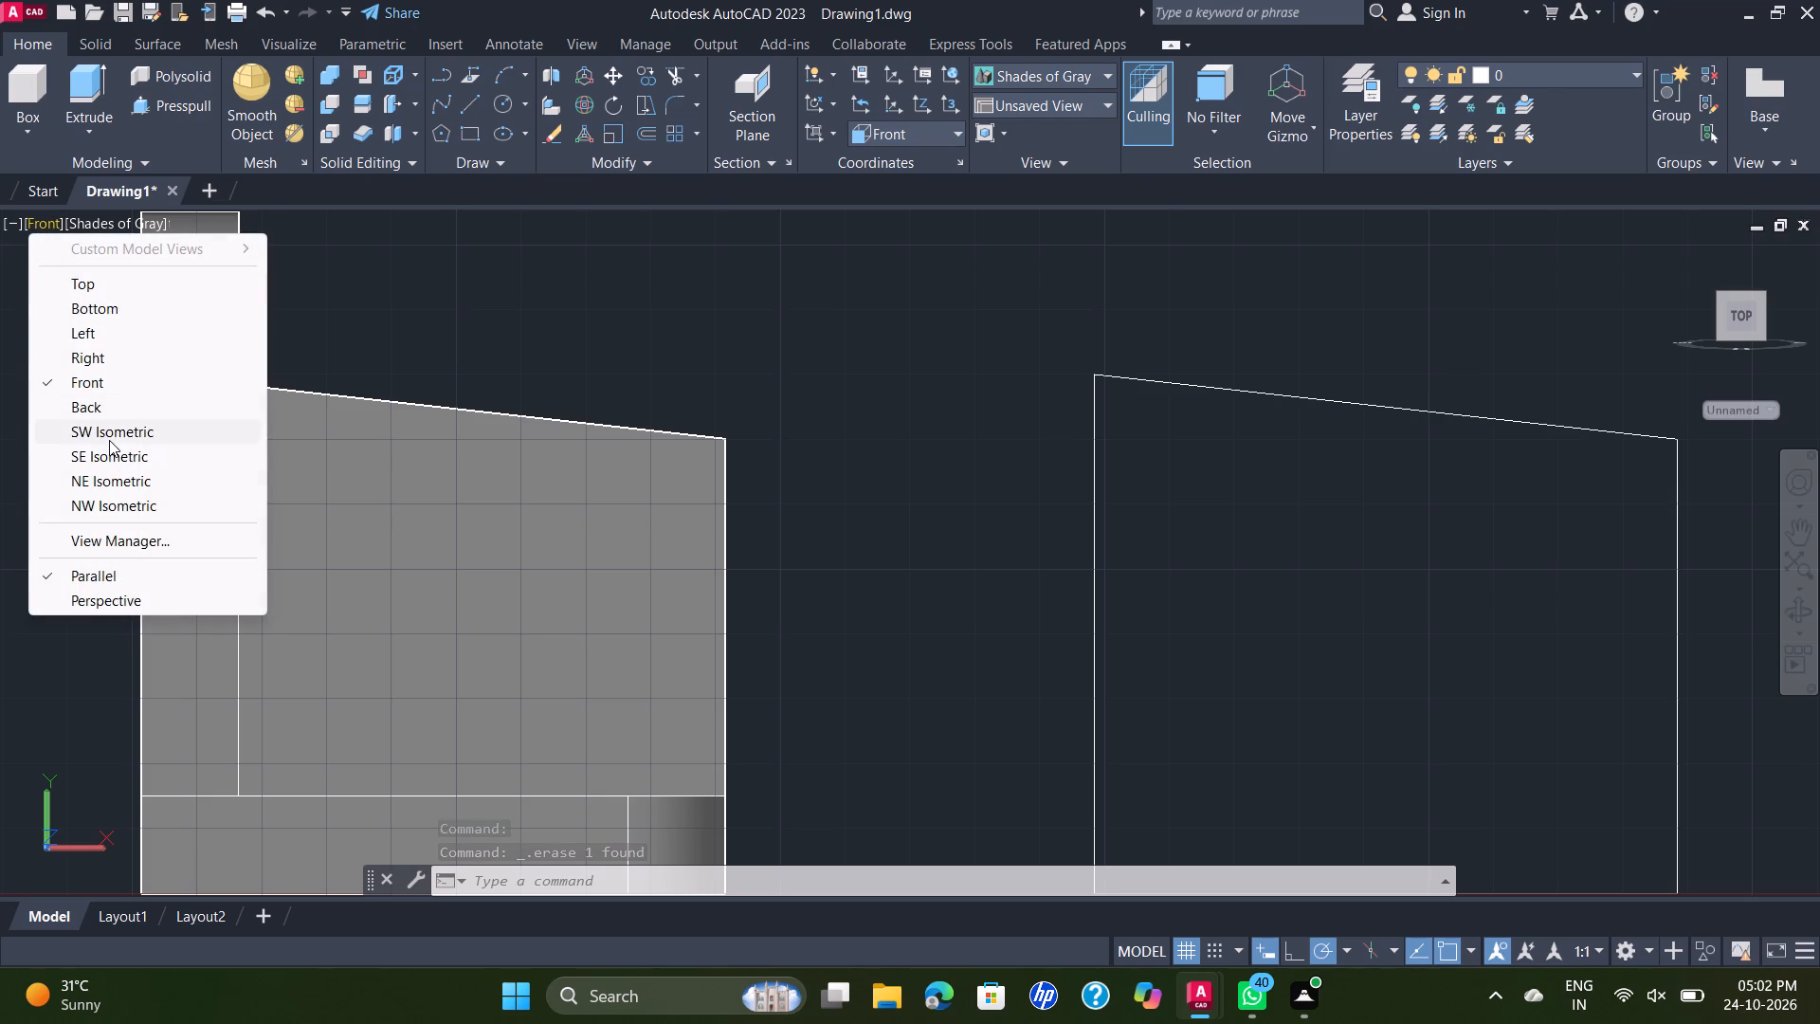
{"action": "left_click", "coordinate": [121, 450]}
{"action": "scroll", "coordinate": [894, 463], "scroll_direction": "up", "scroll_amount": 2}
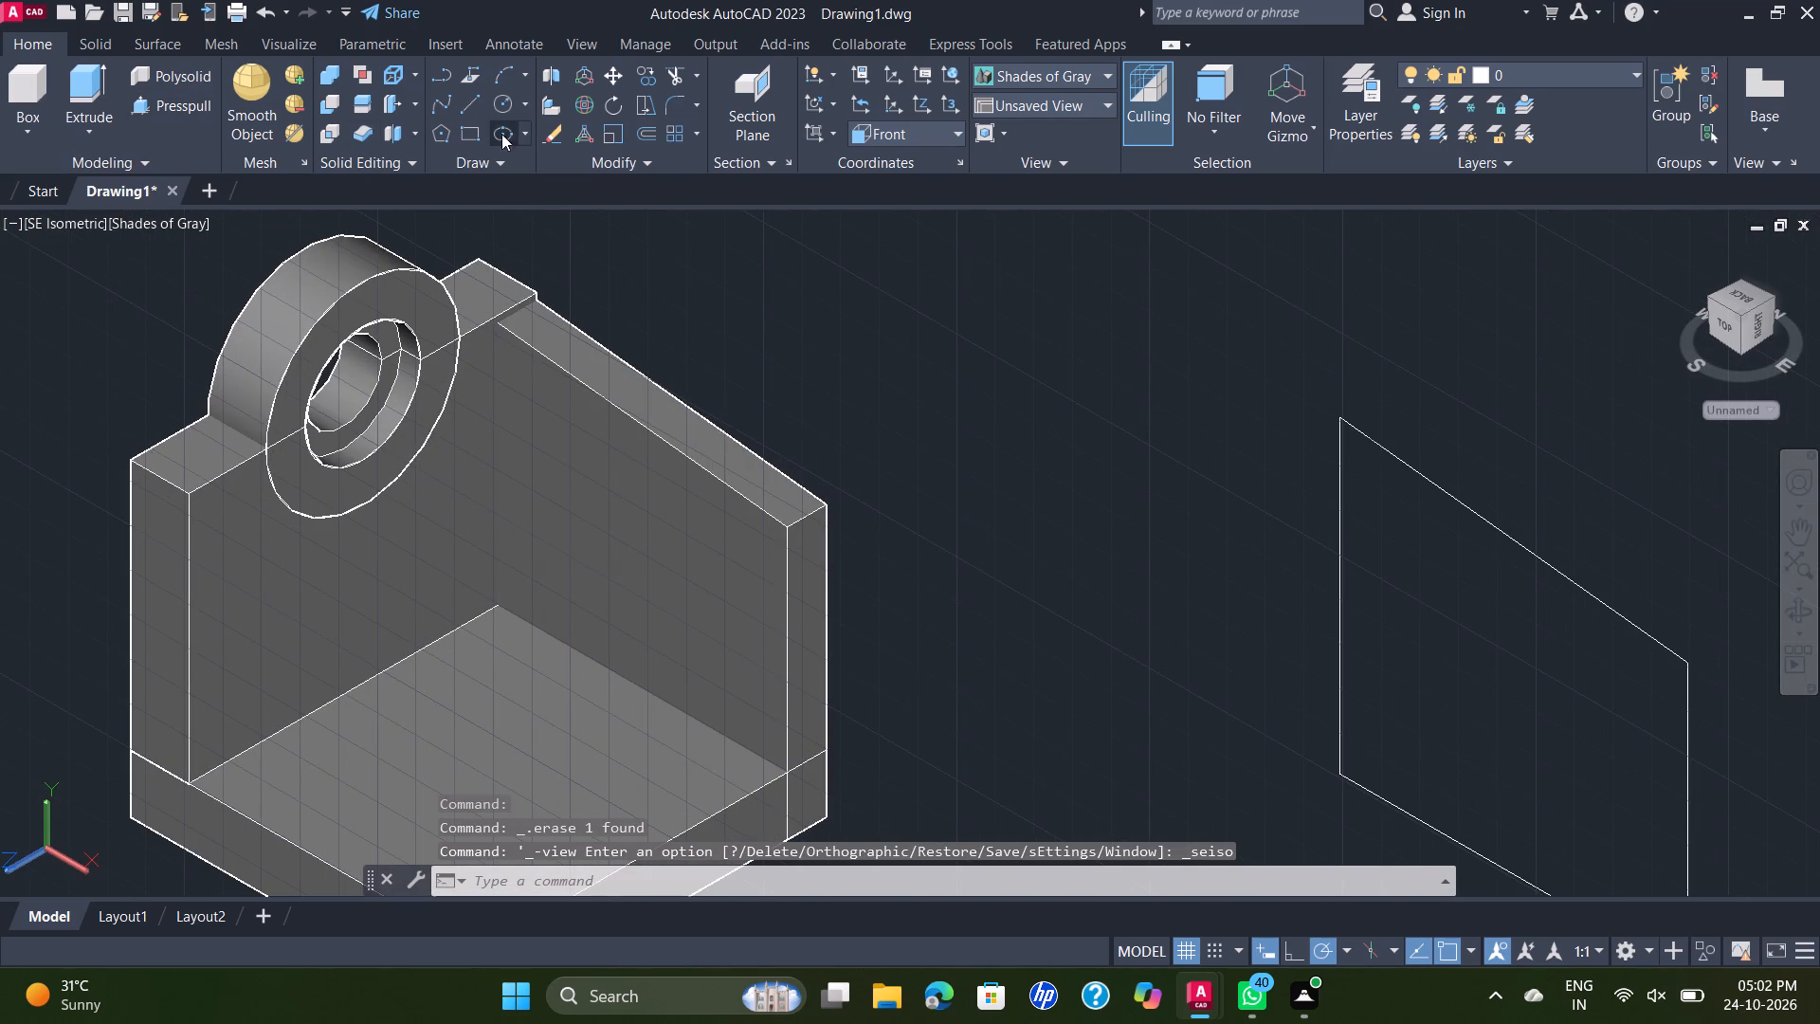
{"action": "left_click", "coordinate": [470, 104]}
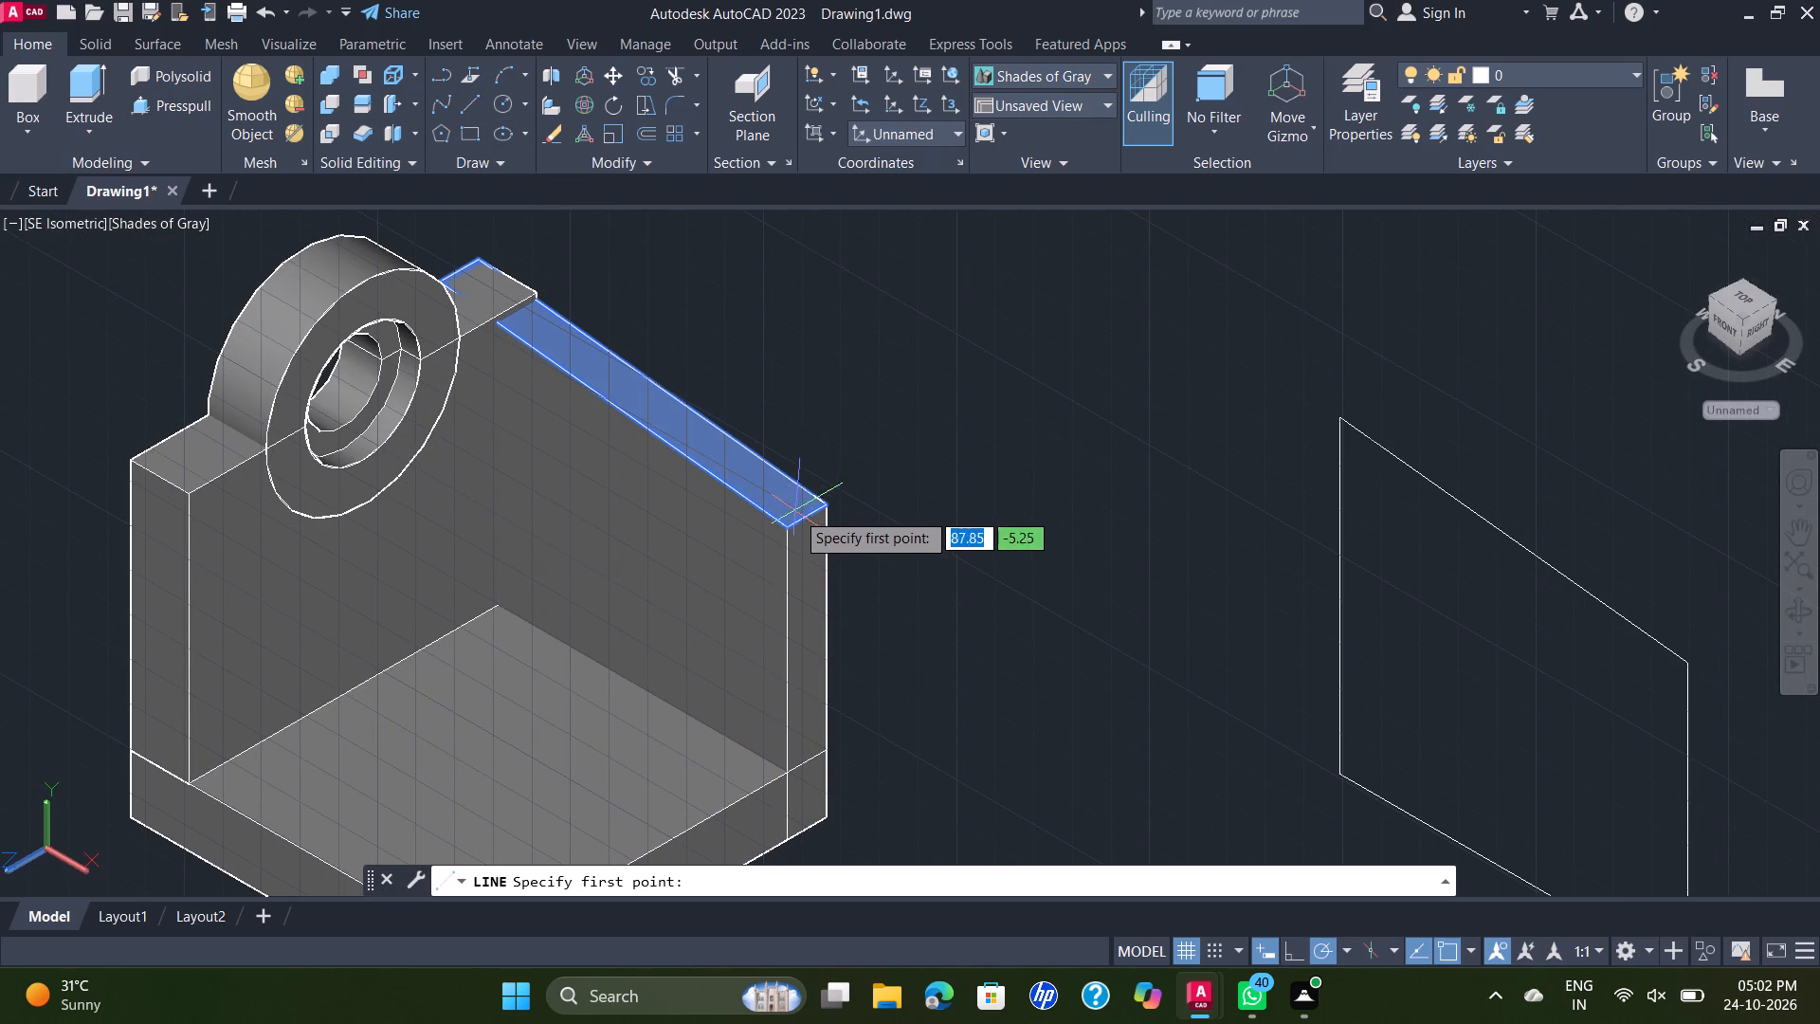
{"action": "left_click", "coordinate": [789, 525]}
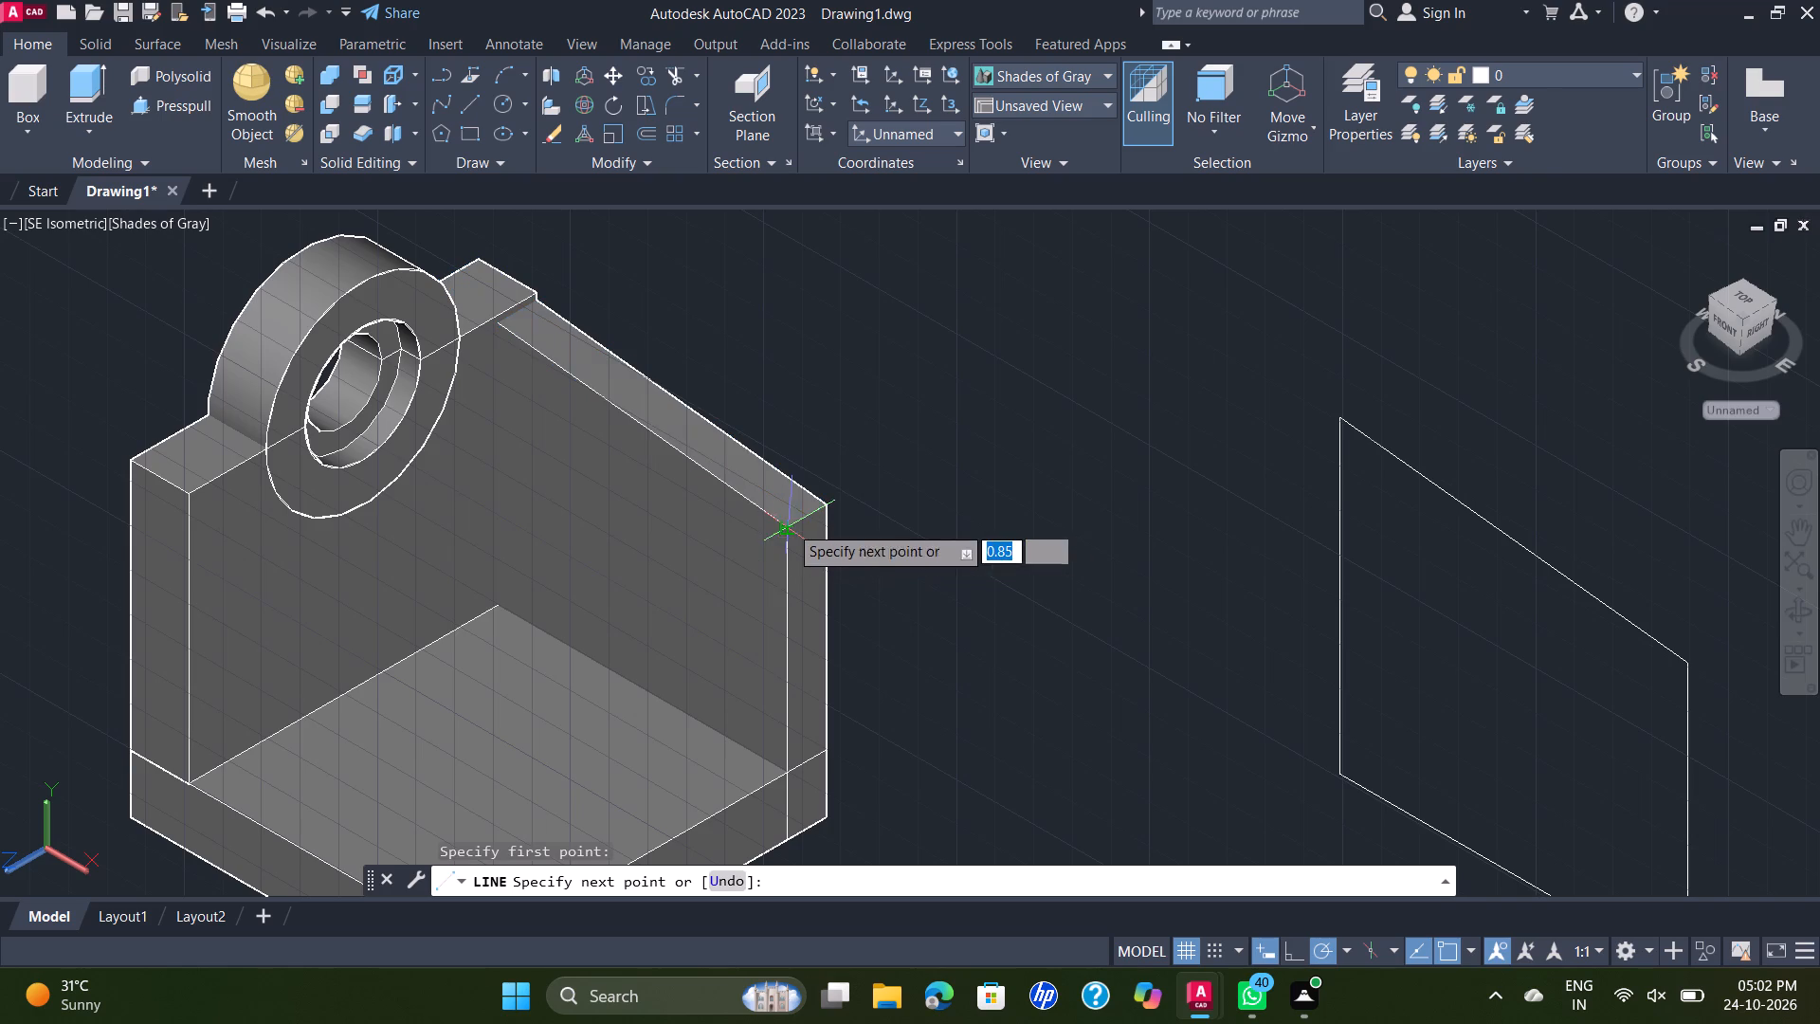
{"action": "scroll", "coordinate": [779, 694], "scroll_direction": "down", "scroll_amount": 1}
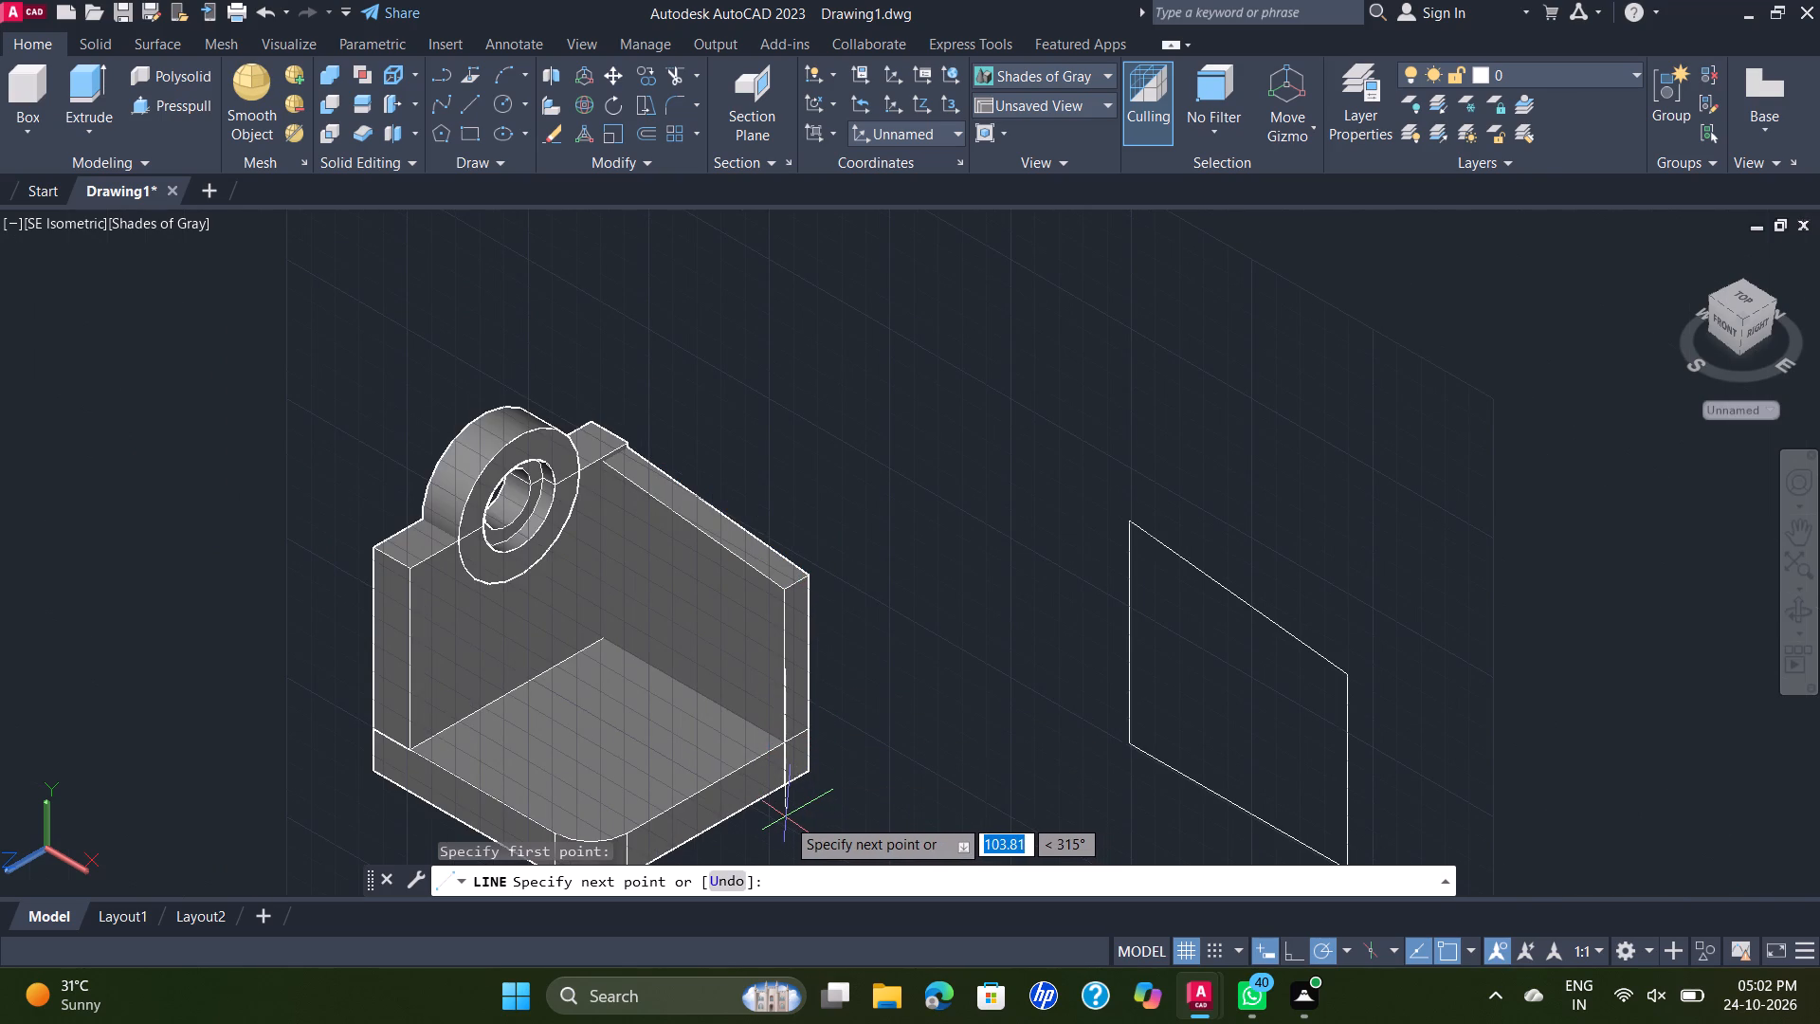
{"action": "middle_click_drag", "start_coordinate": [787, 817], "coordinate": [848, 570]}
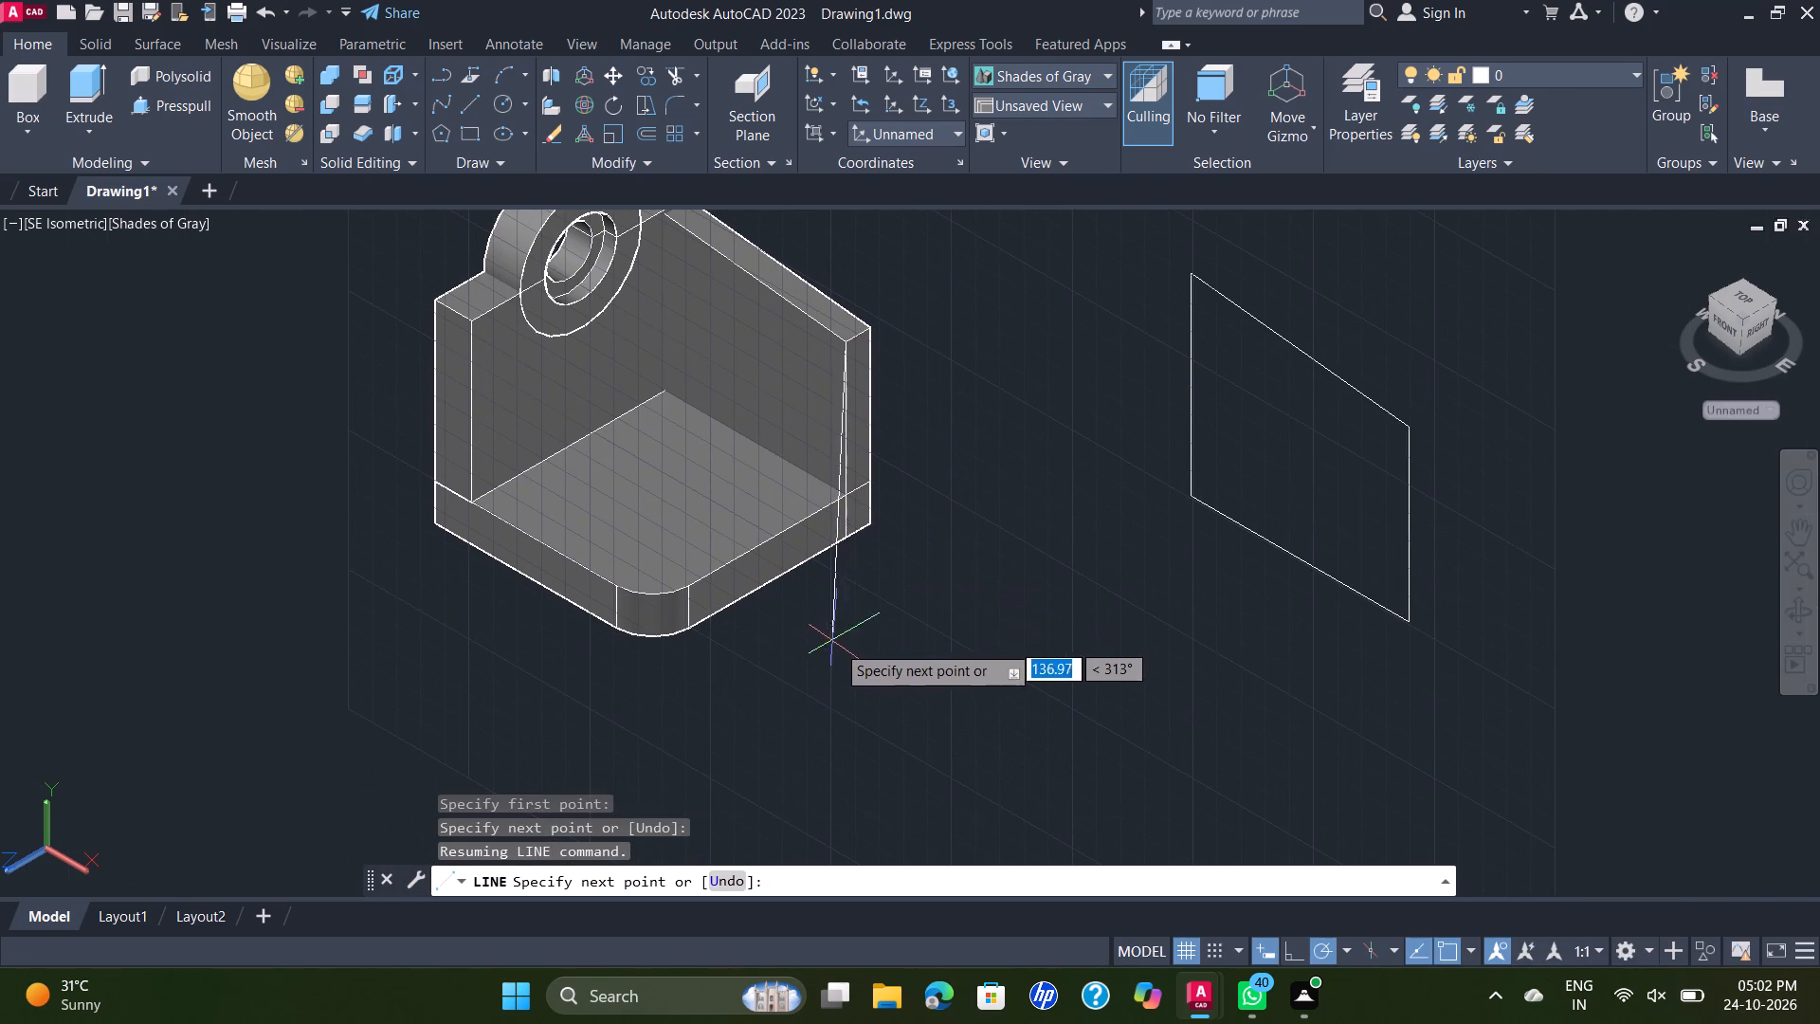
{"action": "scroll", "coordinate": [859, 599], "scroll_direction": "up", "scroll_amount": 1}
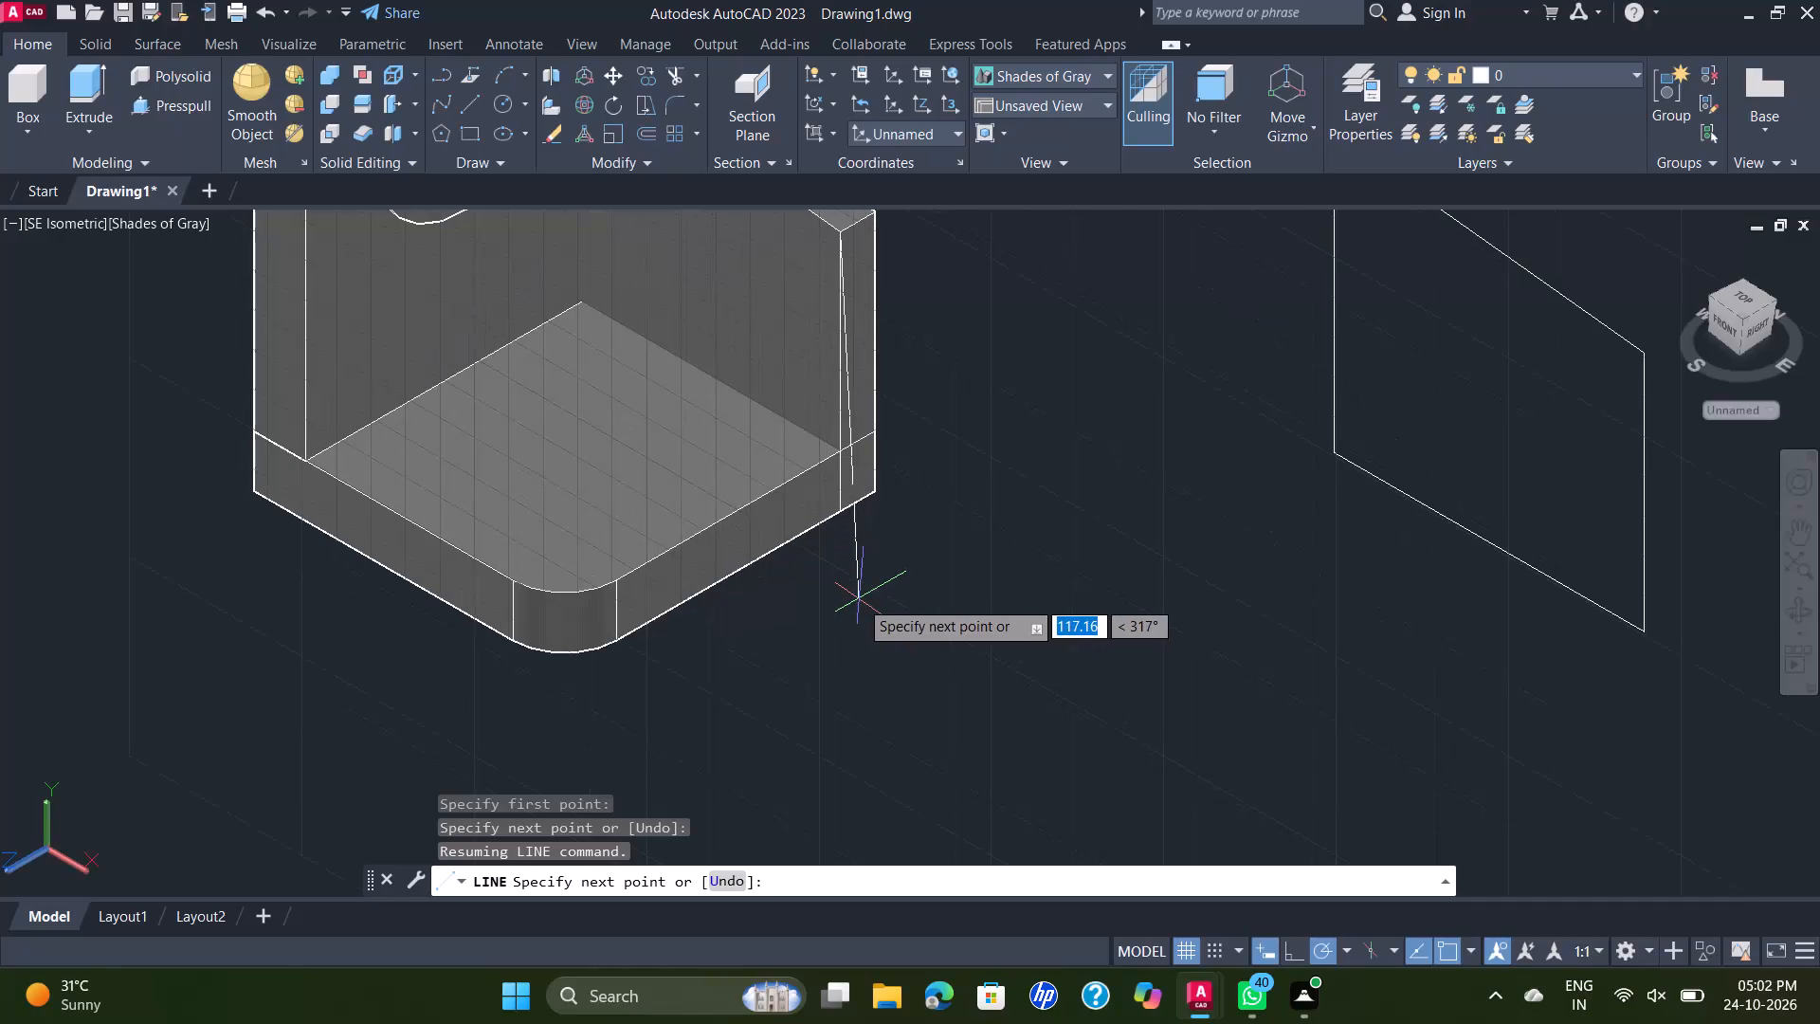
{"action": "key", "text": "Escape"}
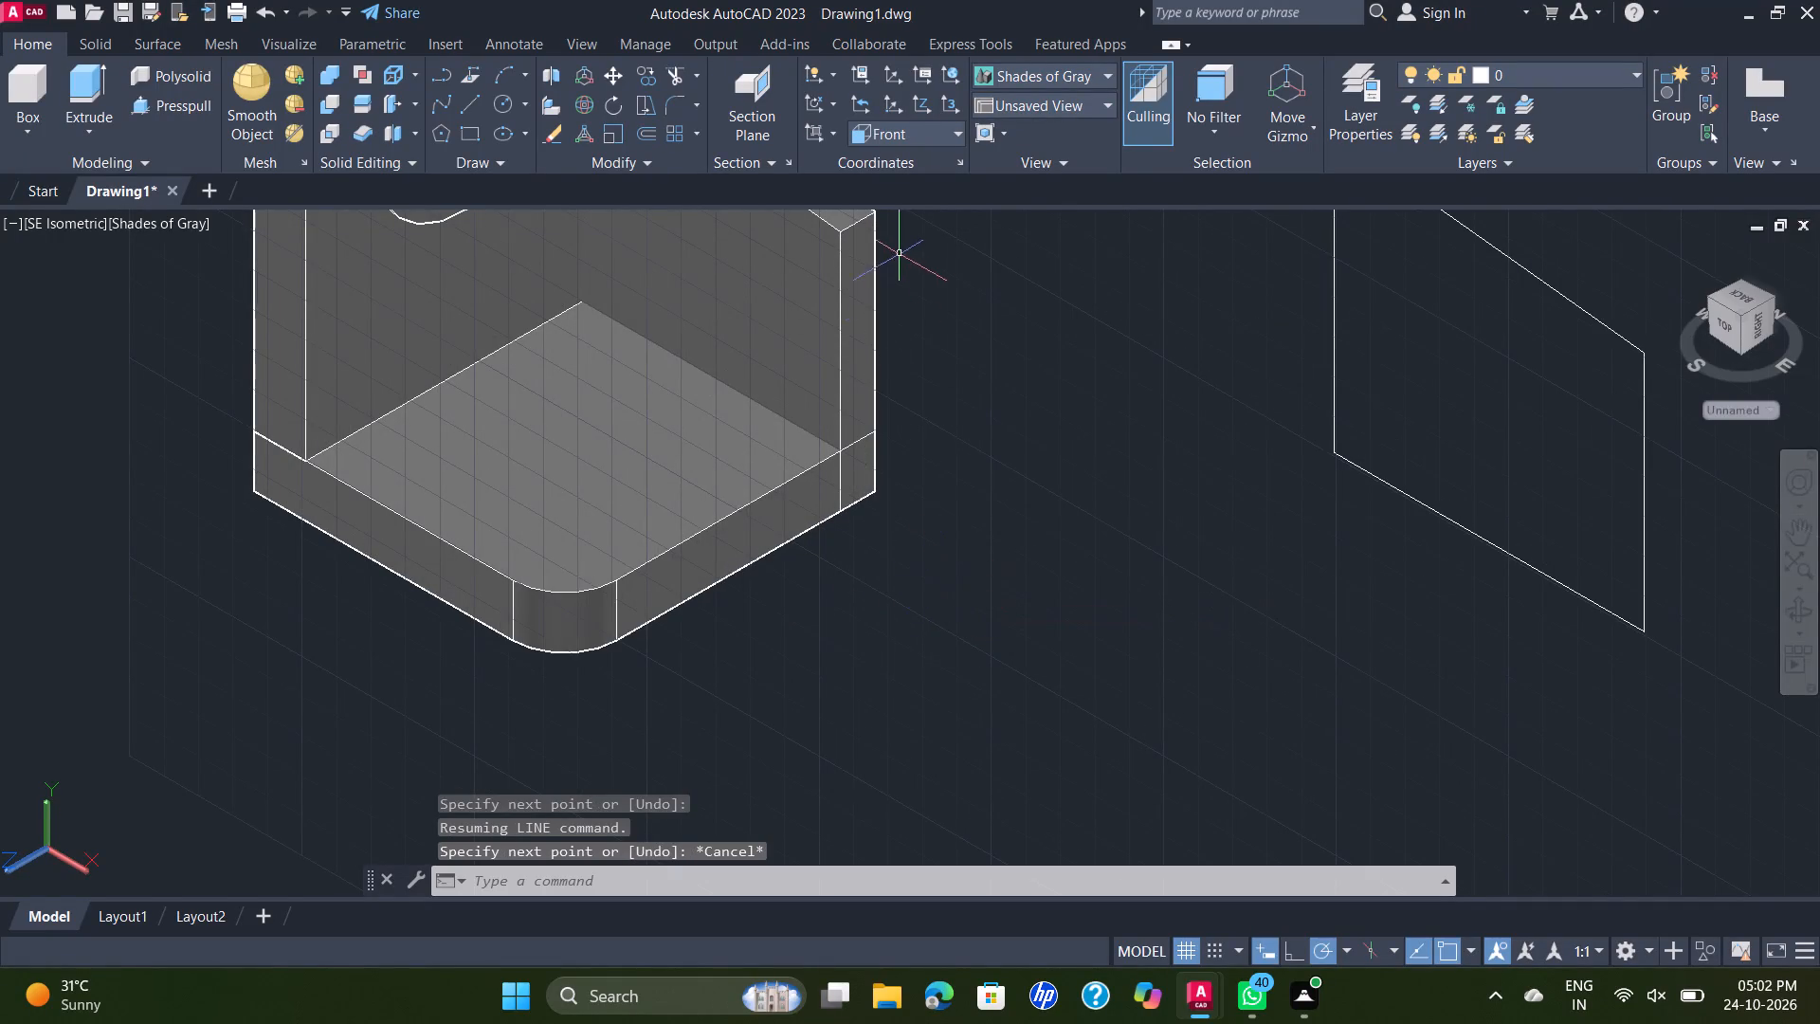
Draw a line 35 mm down from the inner top corner of the sloped plate's low end, continuing with a horizontal segment outward from the plate.
{"action": "scroll", "coordinate": [903, 251], "scroll_direction": "up", "scroll_amount": 1}
{"action": "middle_click_drag", "start_coordinate": [910, 312], "coordinate": [960, 432]}
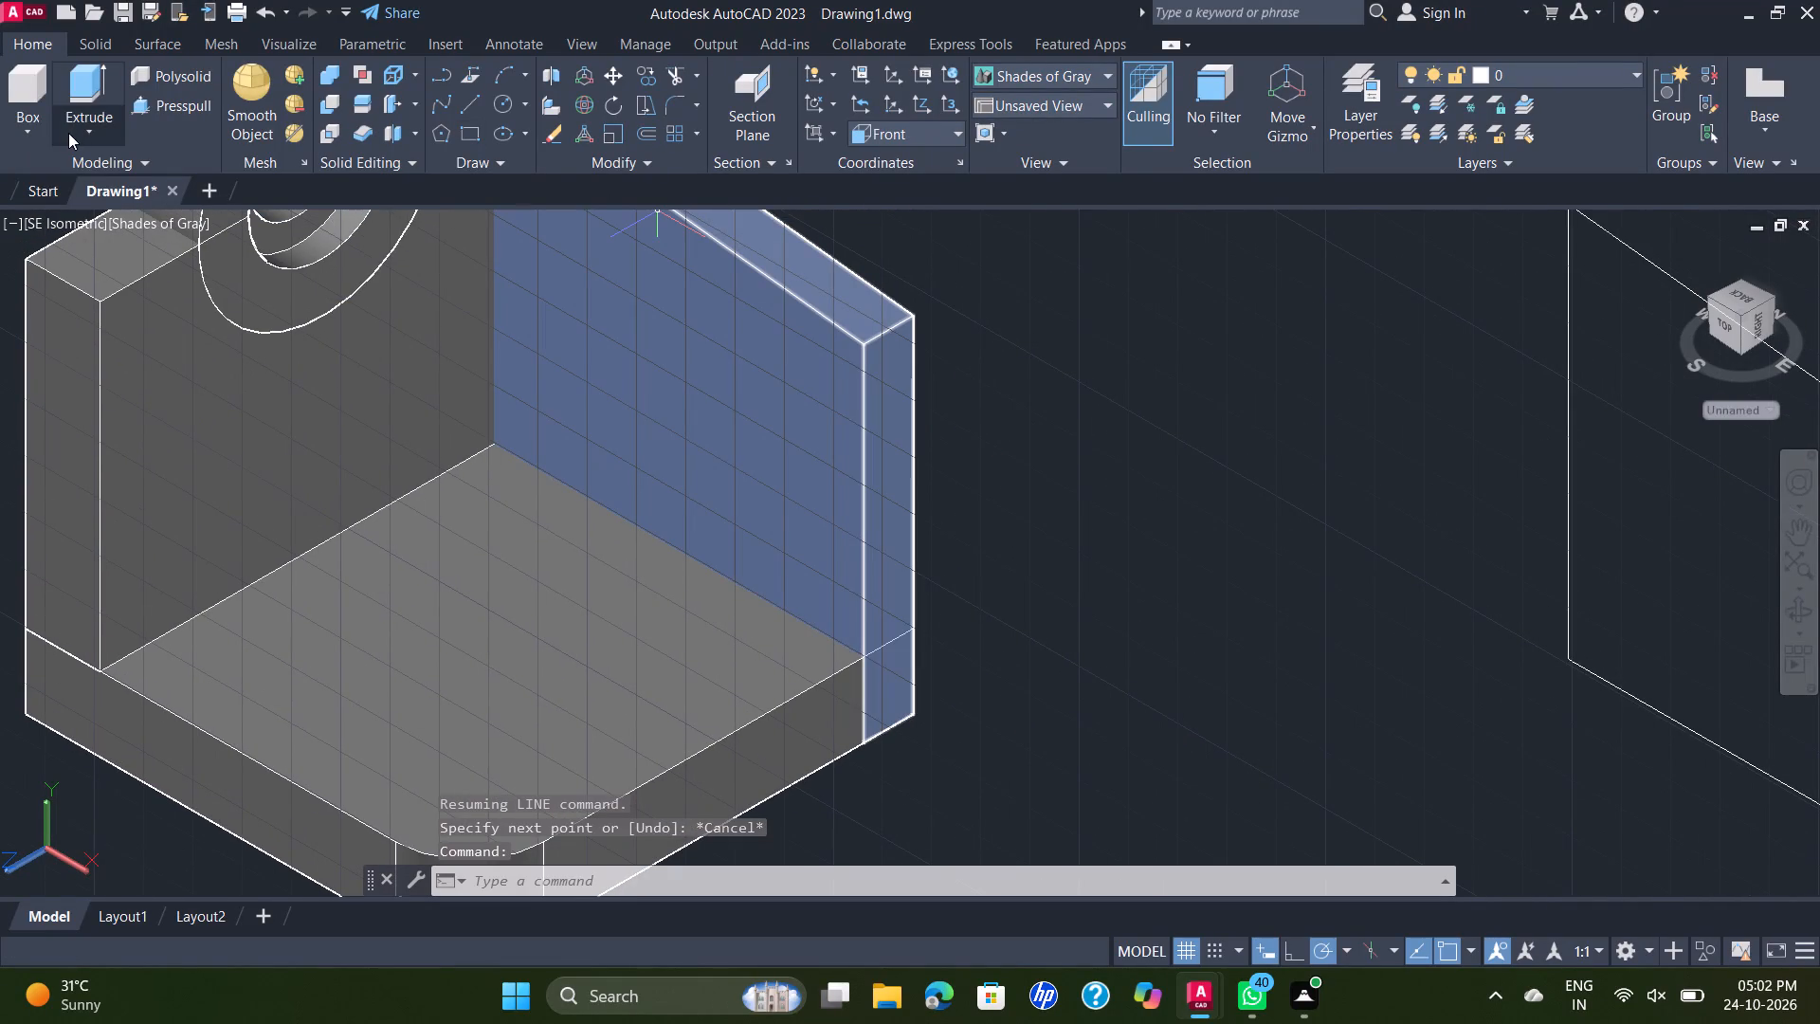
{"action": "left_click", "coordinate": [467, 110]}
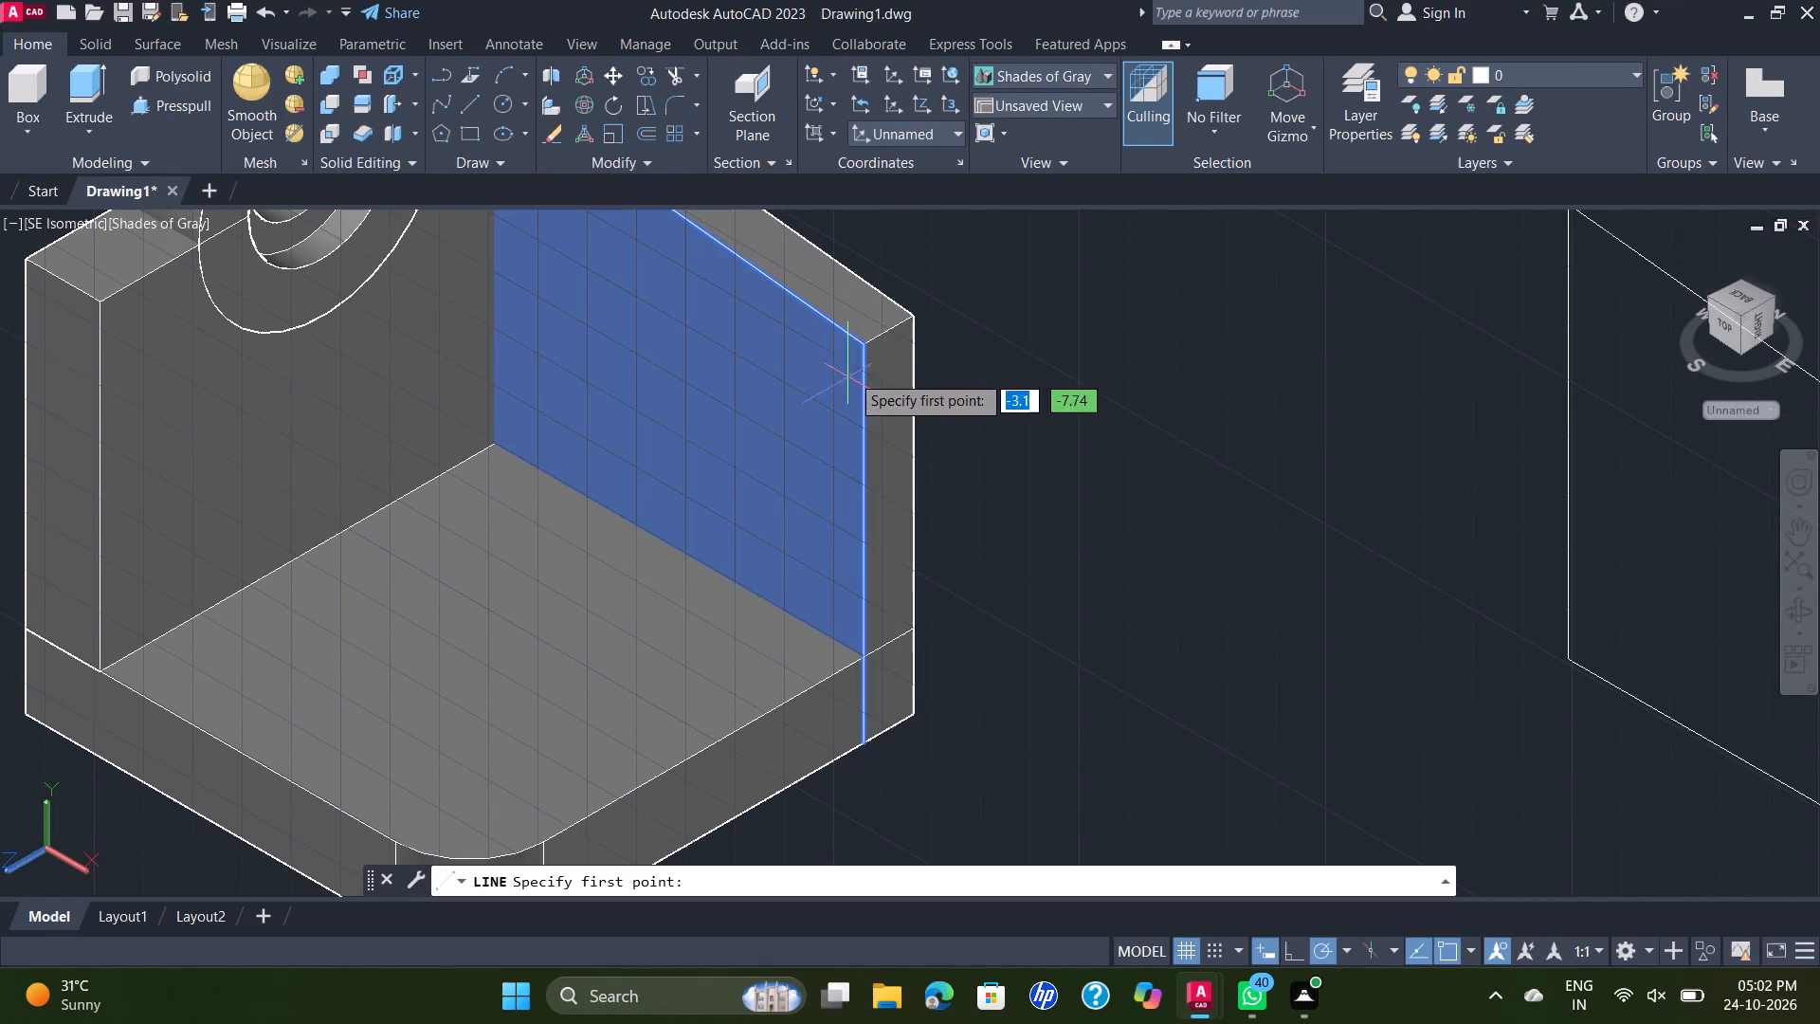
{"action": "left_click", "coordinate": [864, 346]}
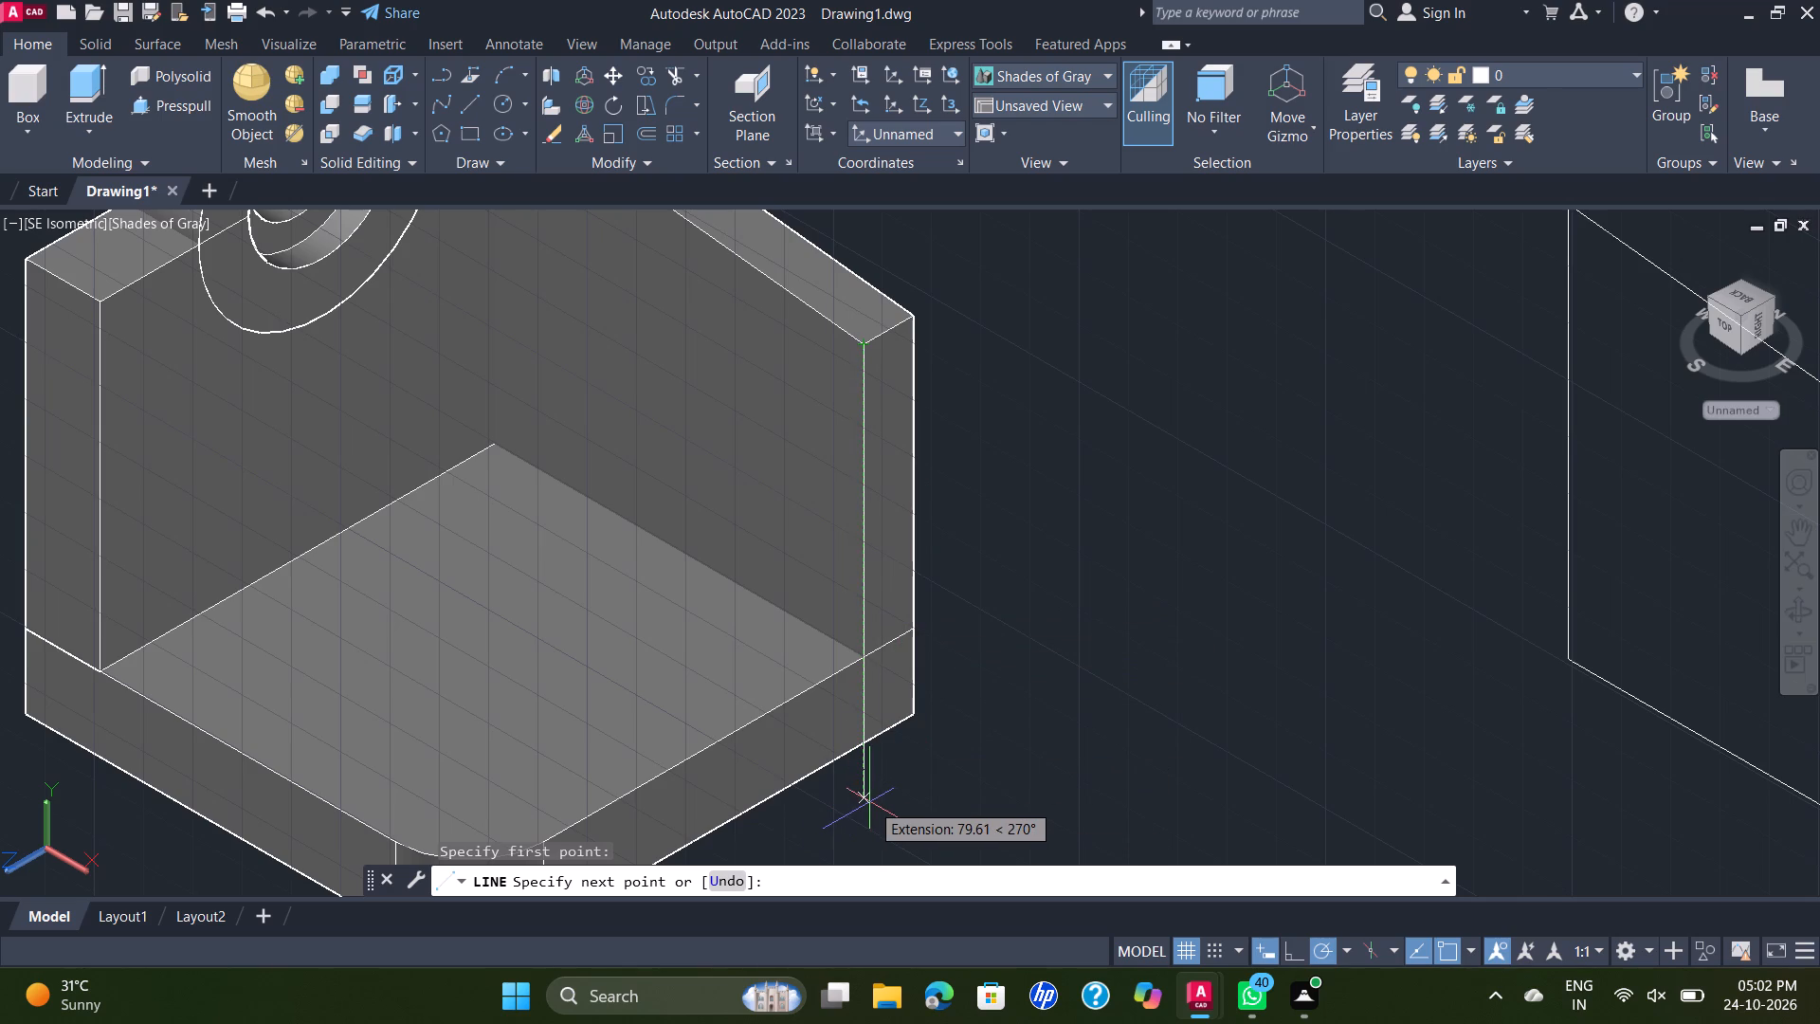
{"action": "type", "text": "35"}
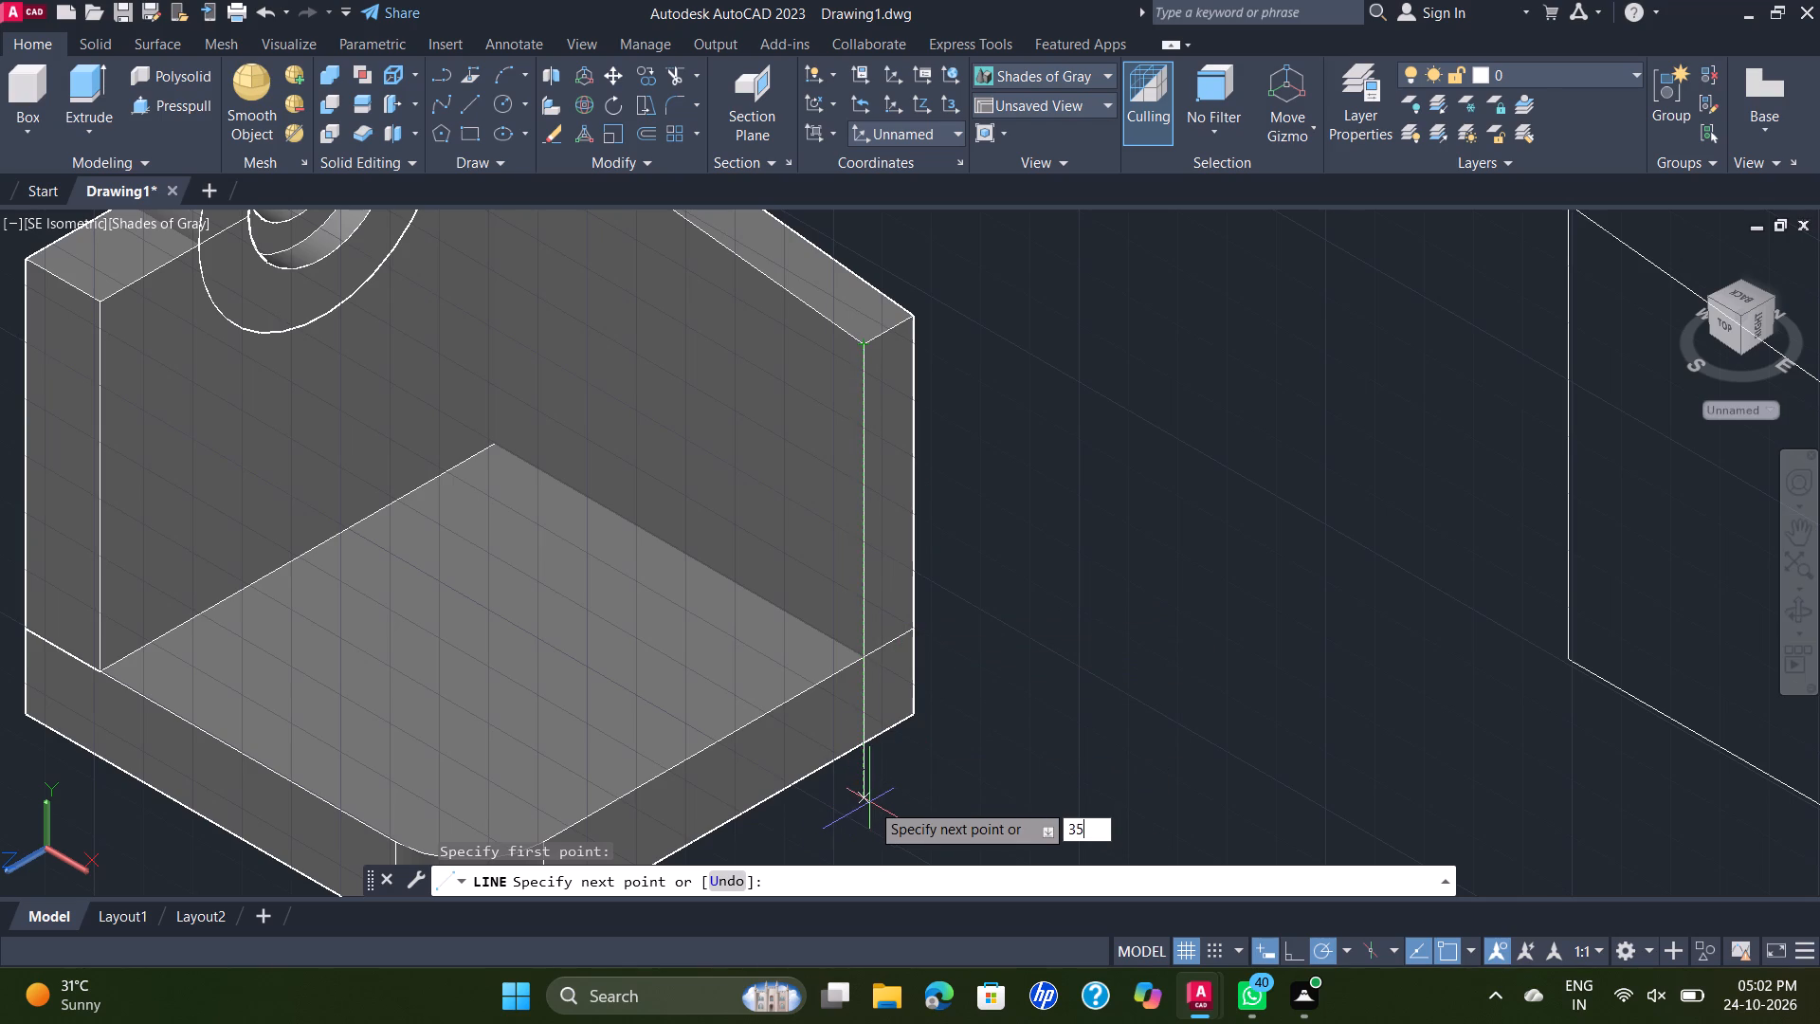
{"action": "key", "text": "Return"}
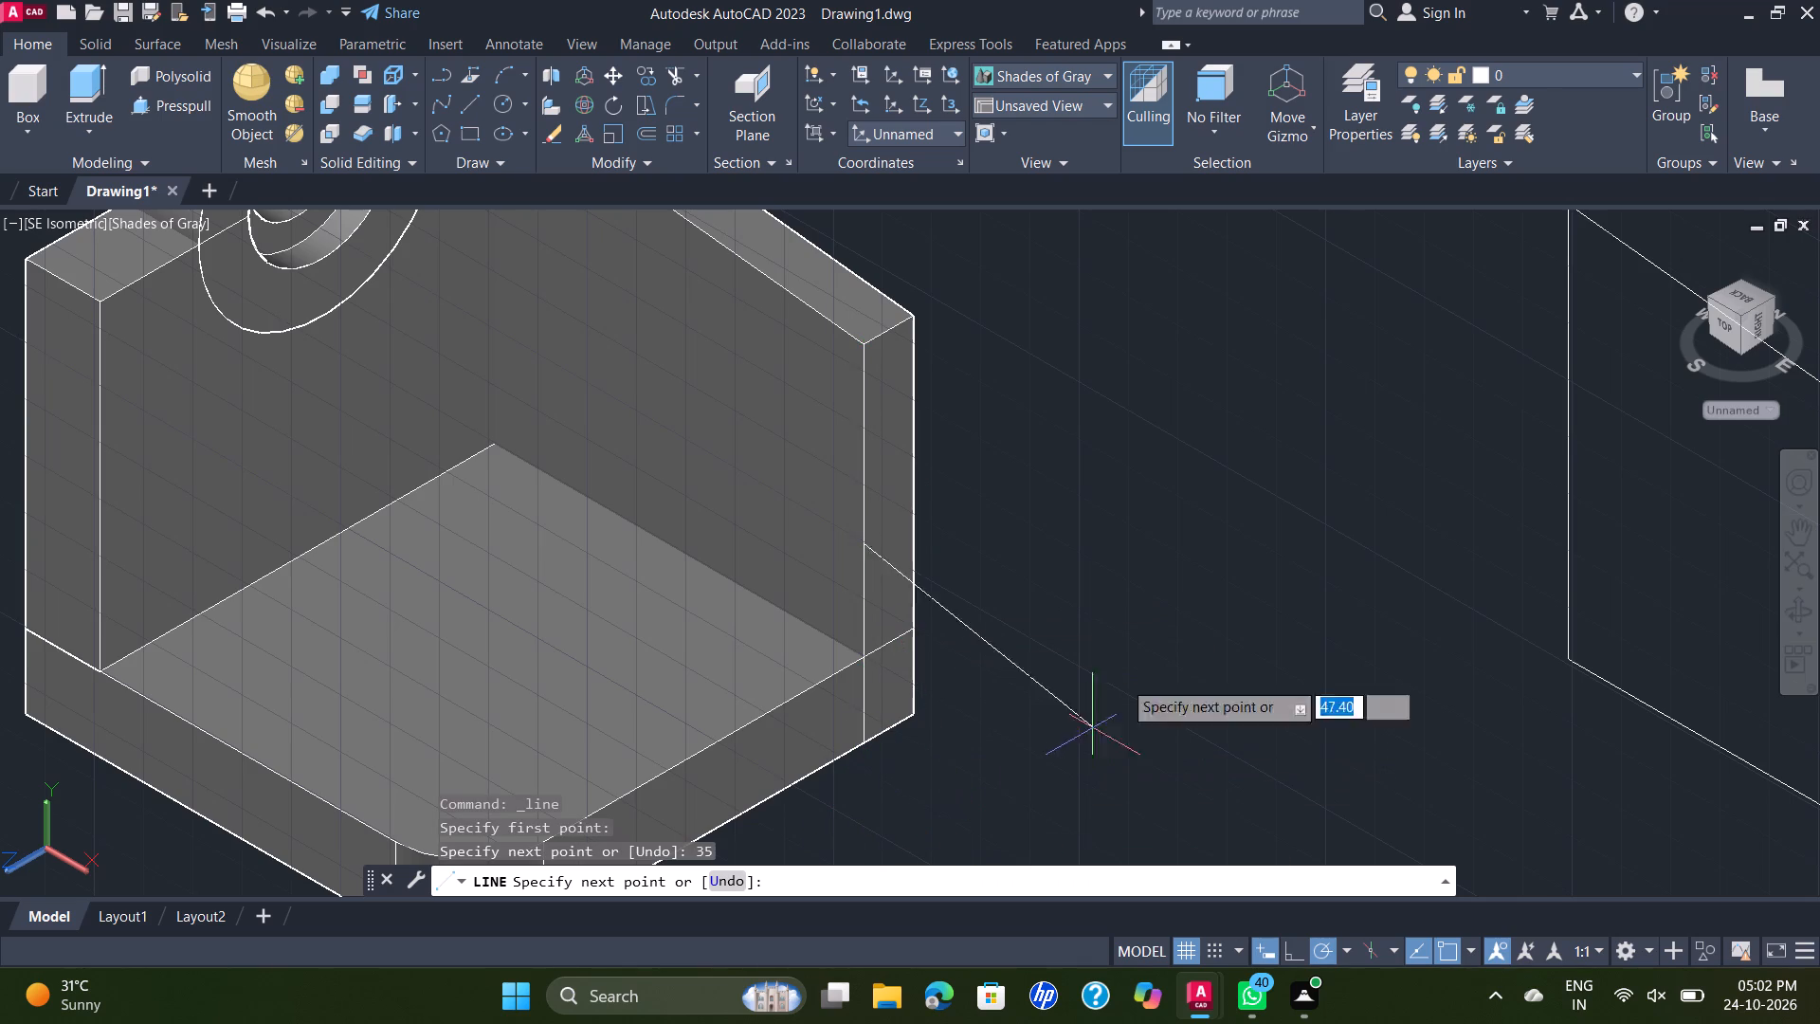
{"action": "left_click", "coordinate": [1114, 692]}
{"action": "key", "text": "grave"}
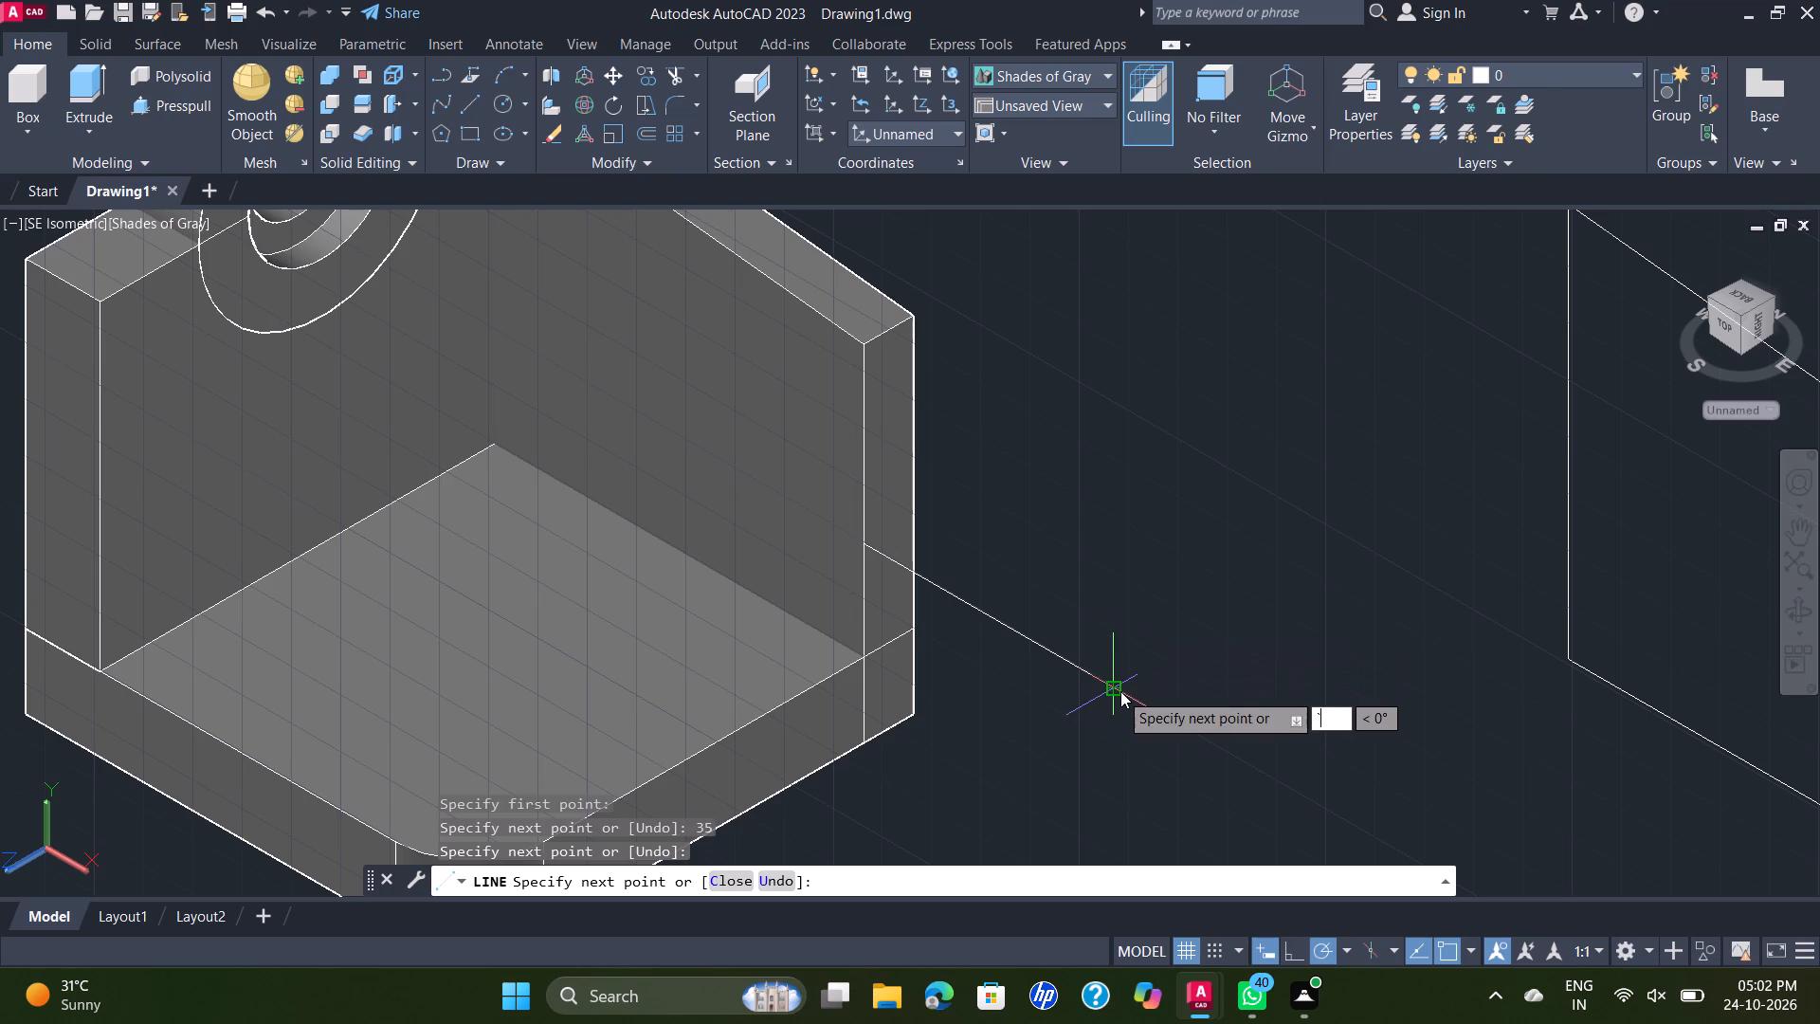
{"action": "key", "text": "Escape"}
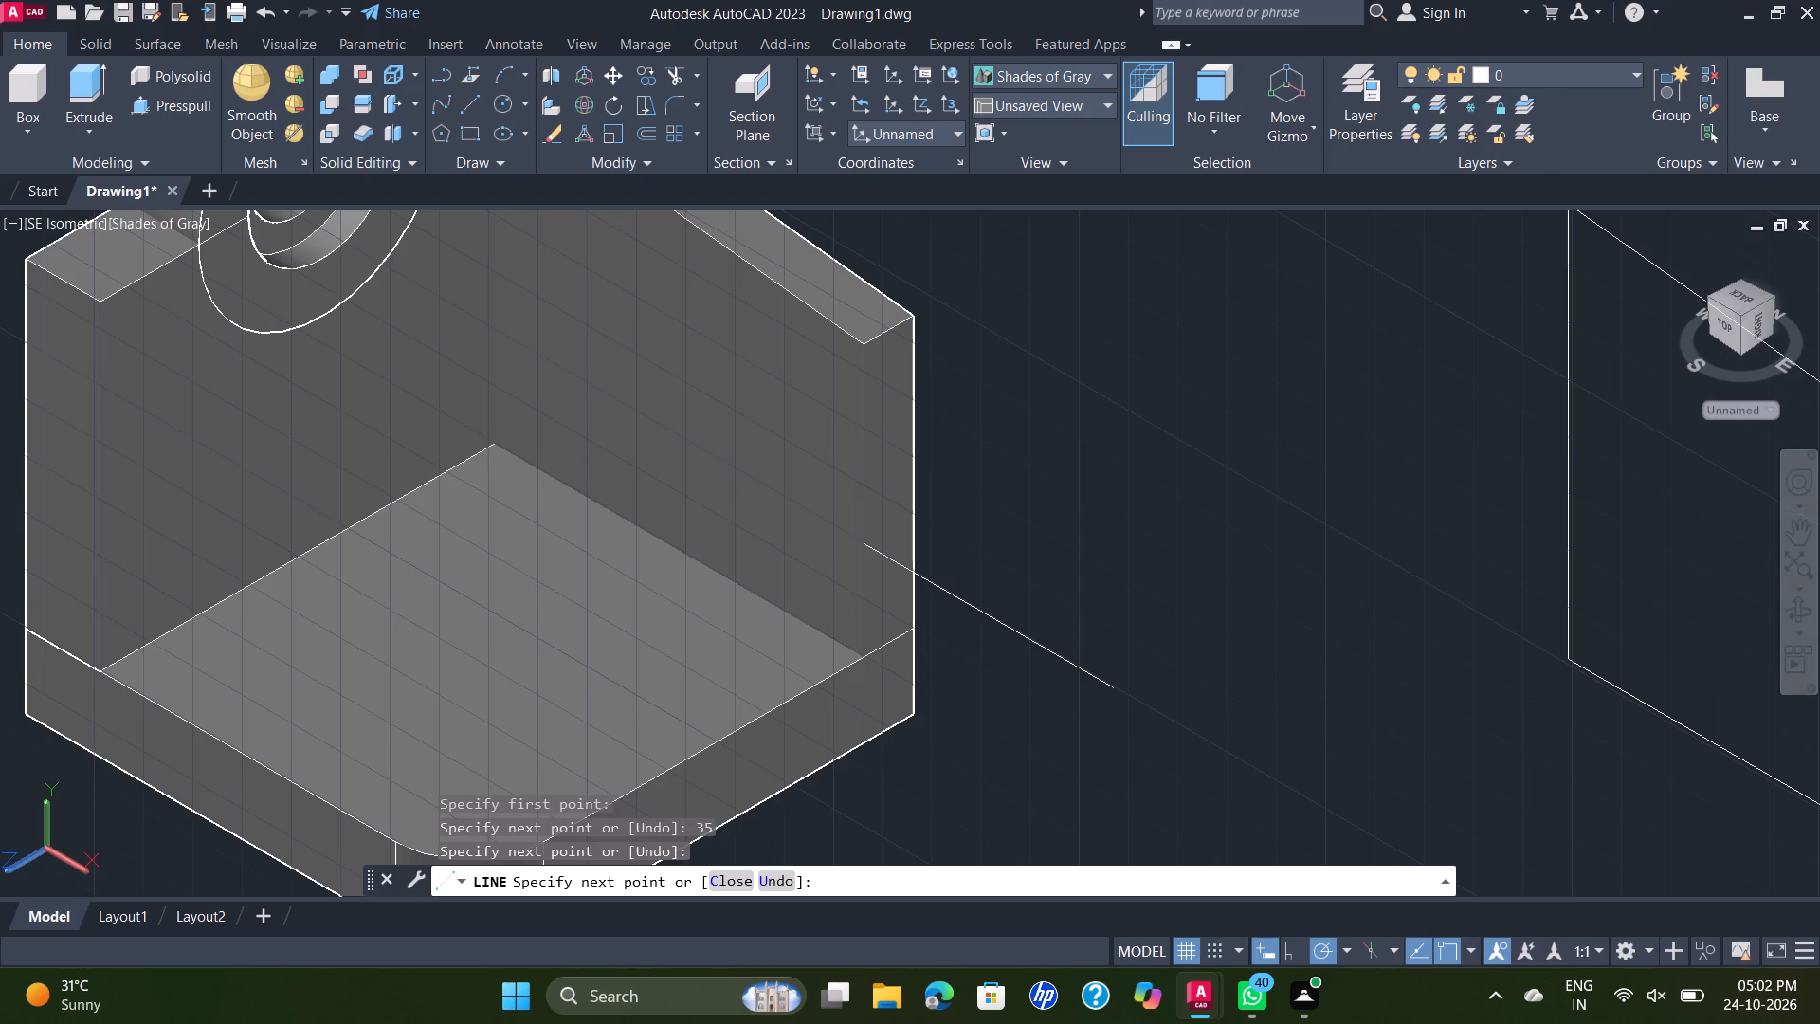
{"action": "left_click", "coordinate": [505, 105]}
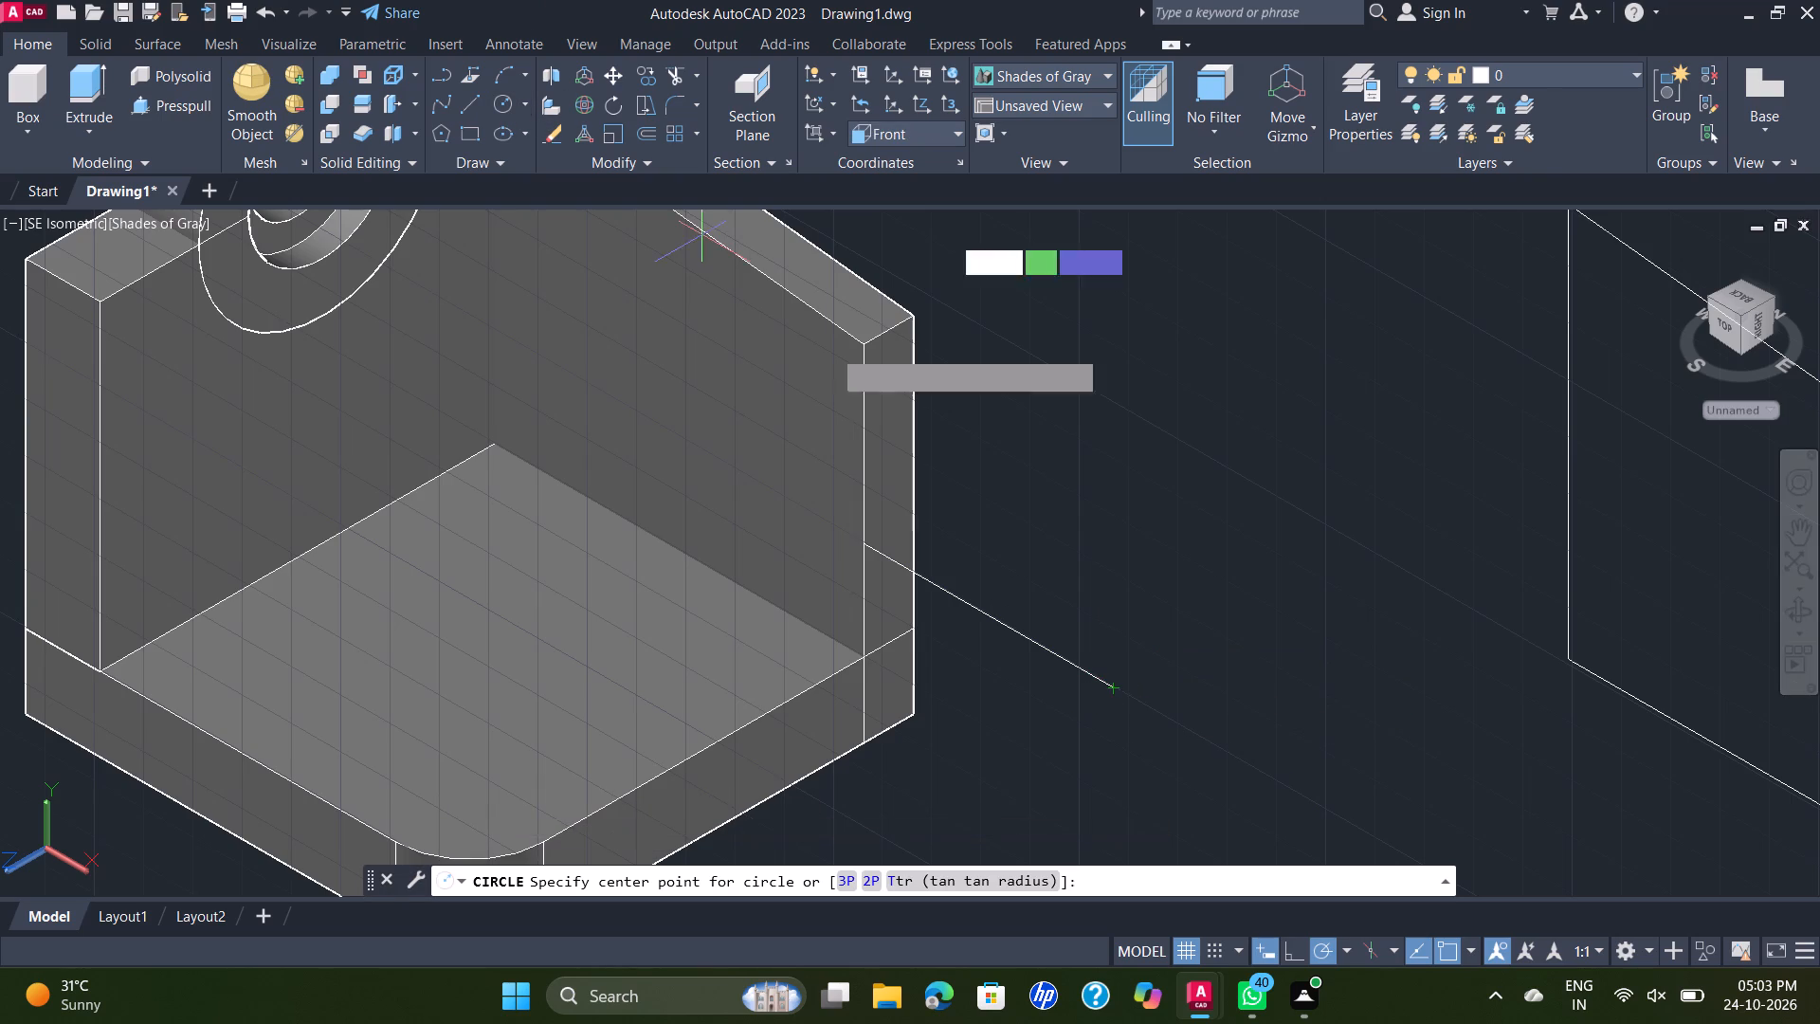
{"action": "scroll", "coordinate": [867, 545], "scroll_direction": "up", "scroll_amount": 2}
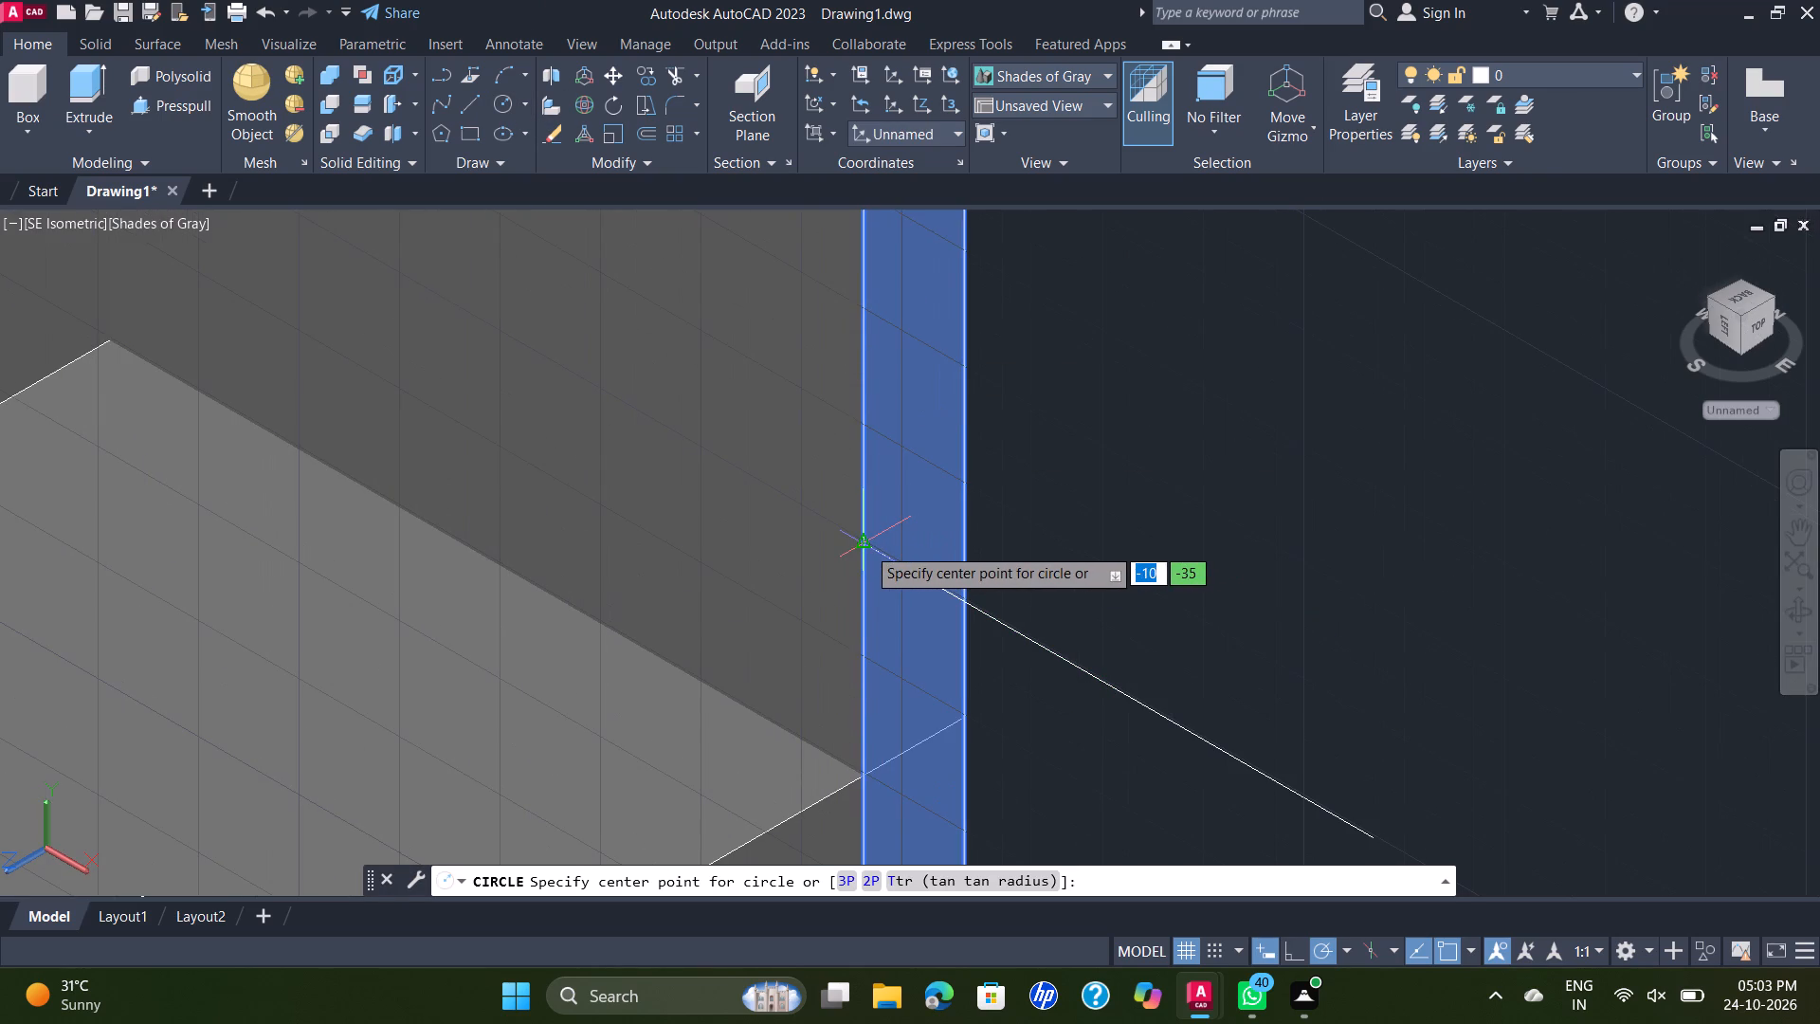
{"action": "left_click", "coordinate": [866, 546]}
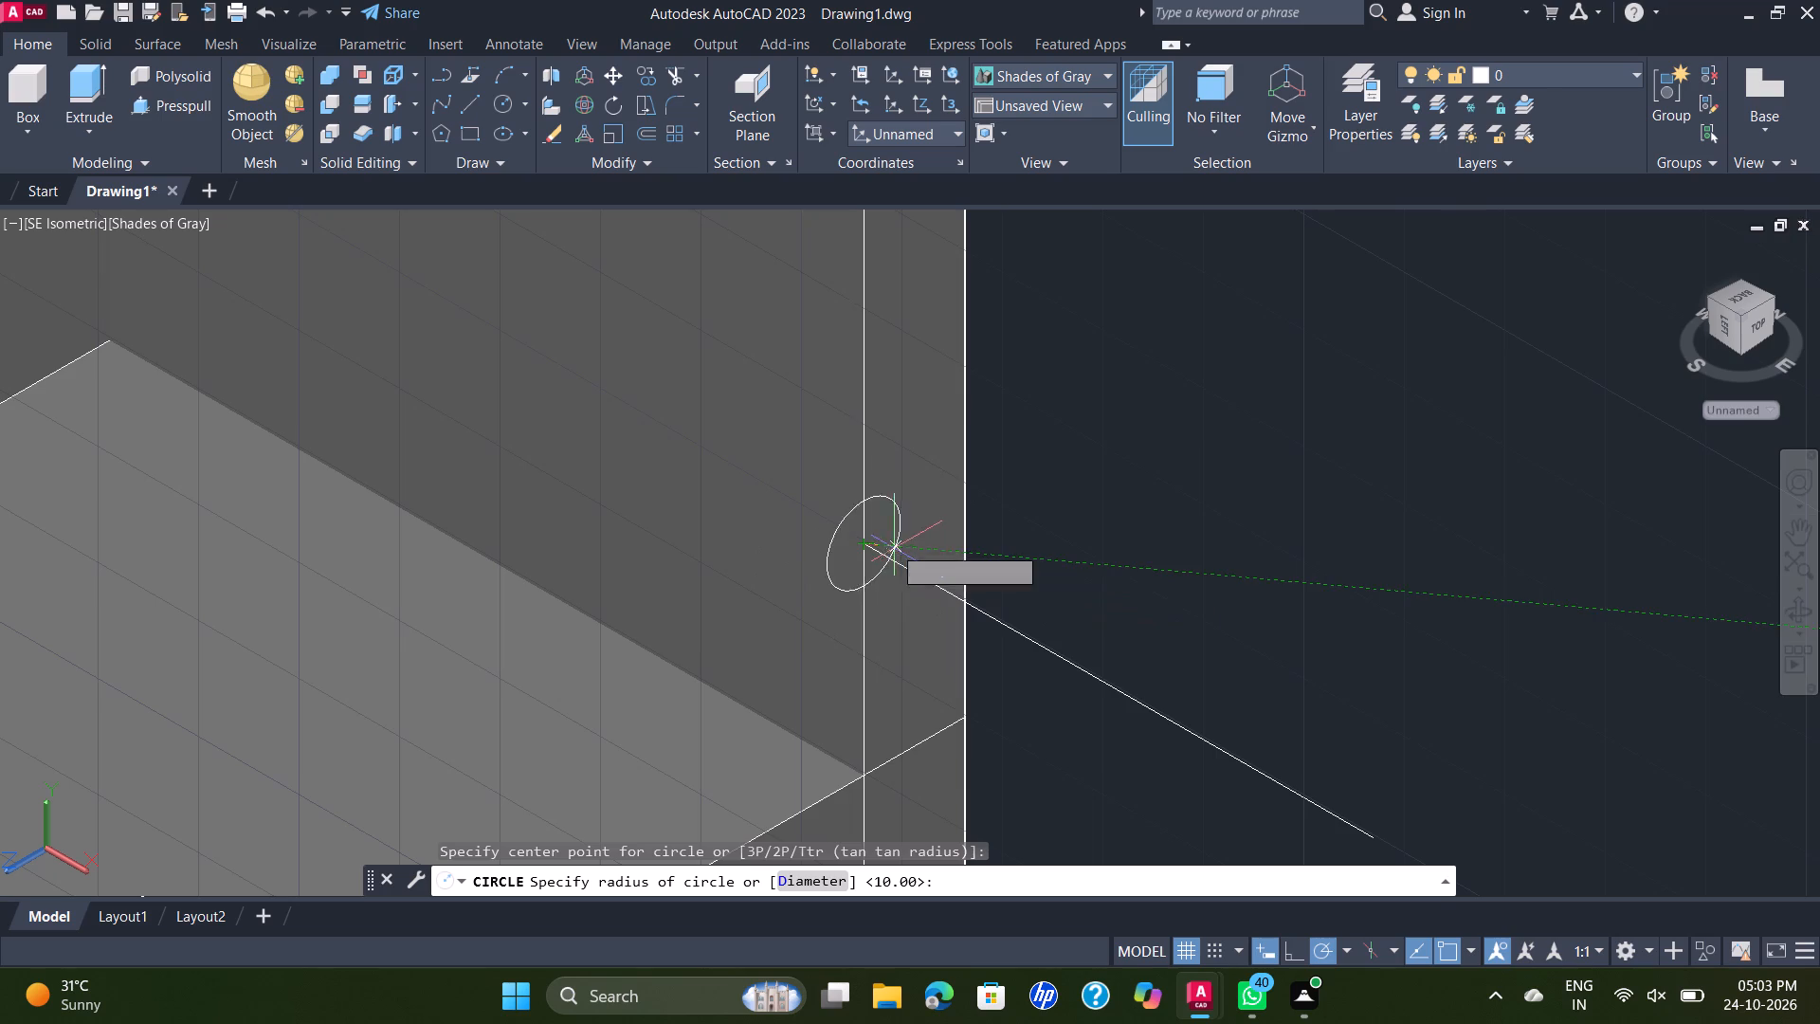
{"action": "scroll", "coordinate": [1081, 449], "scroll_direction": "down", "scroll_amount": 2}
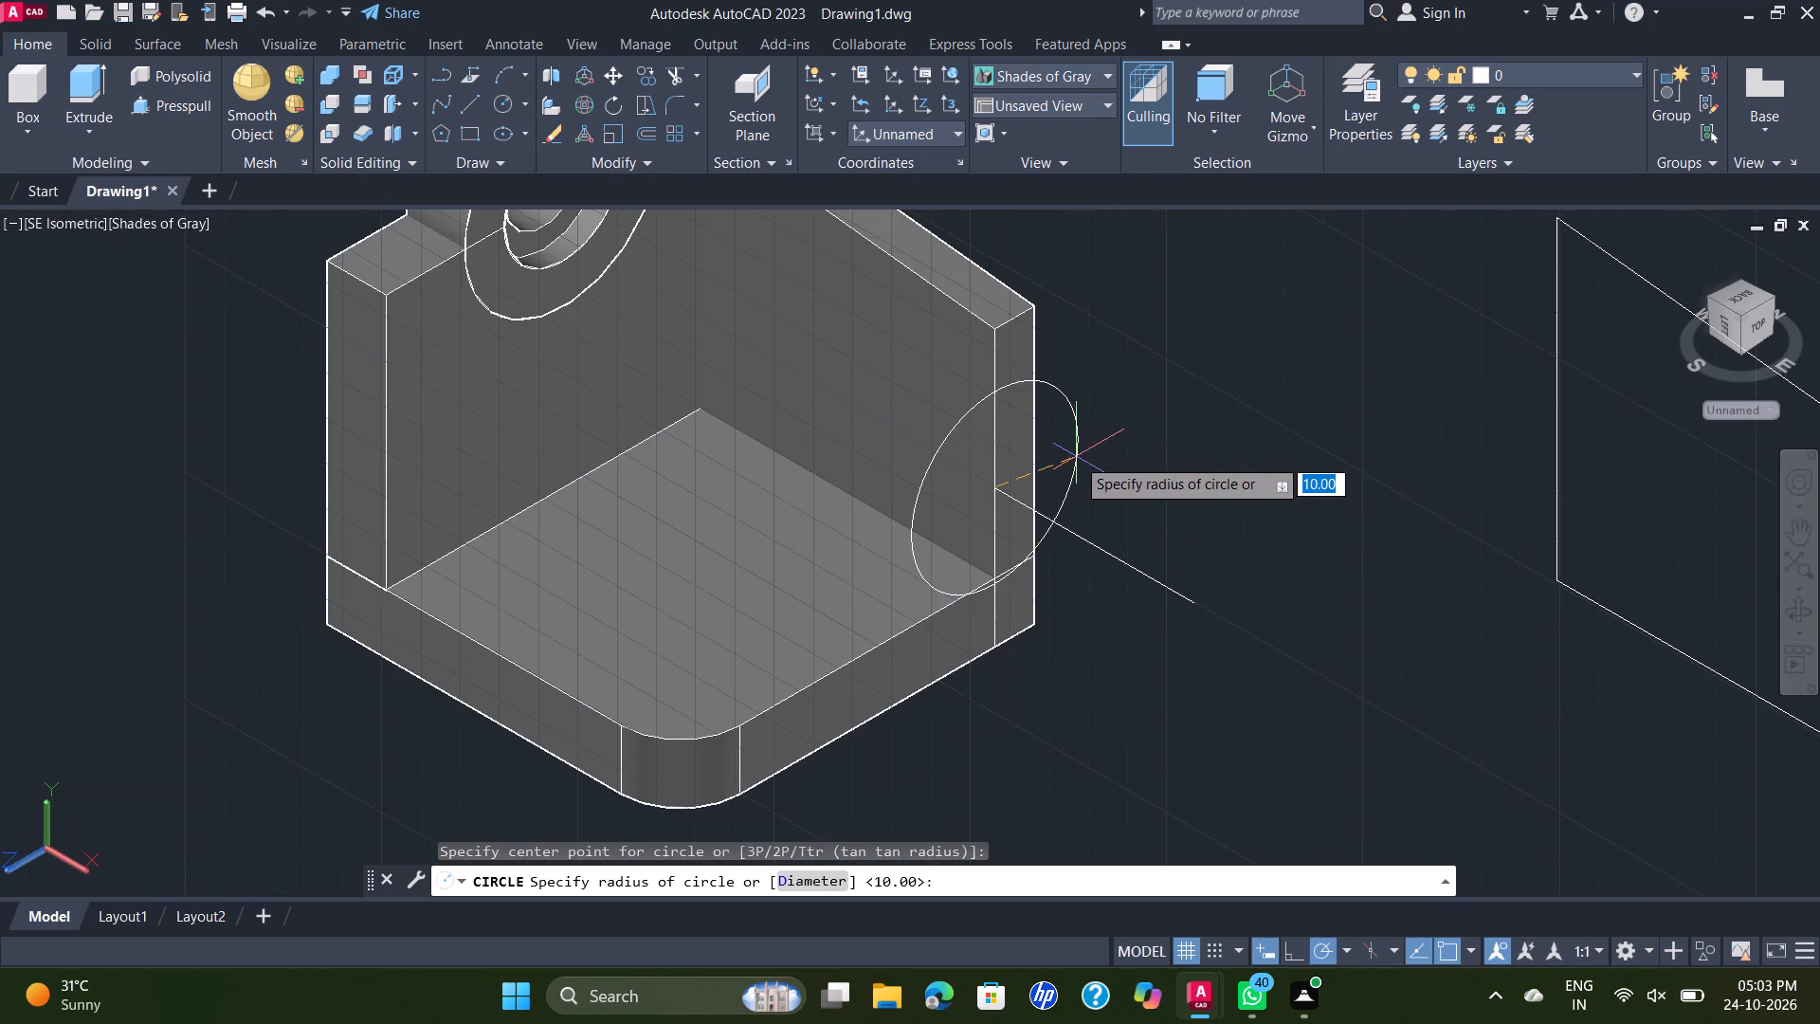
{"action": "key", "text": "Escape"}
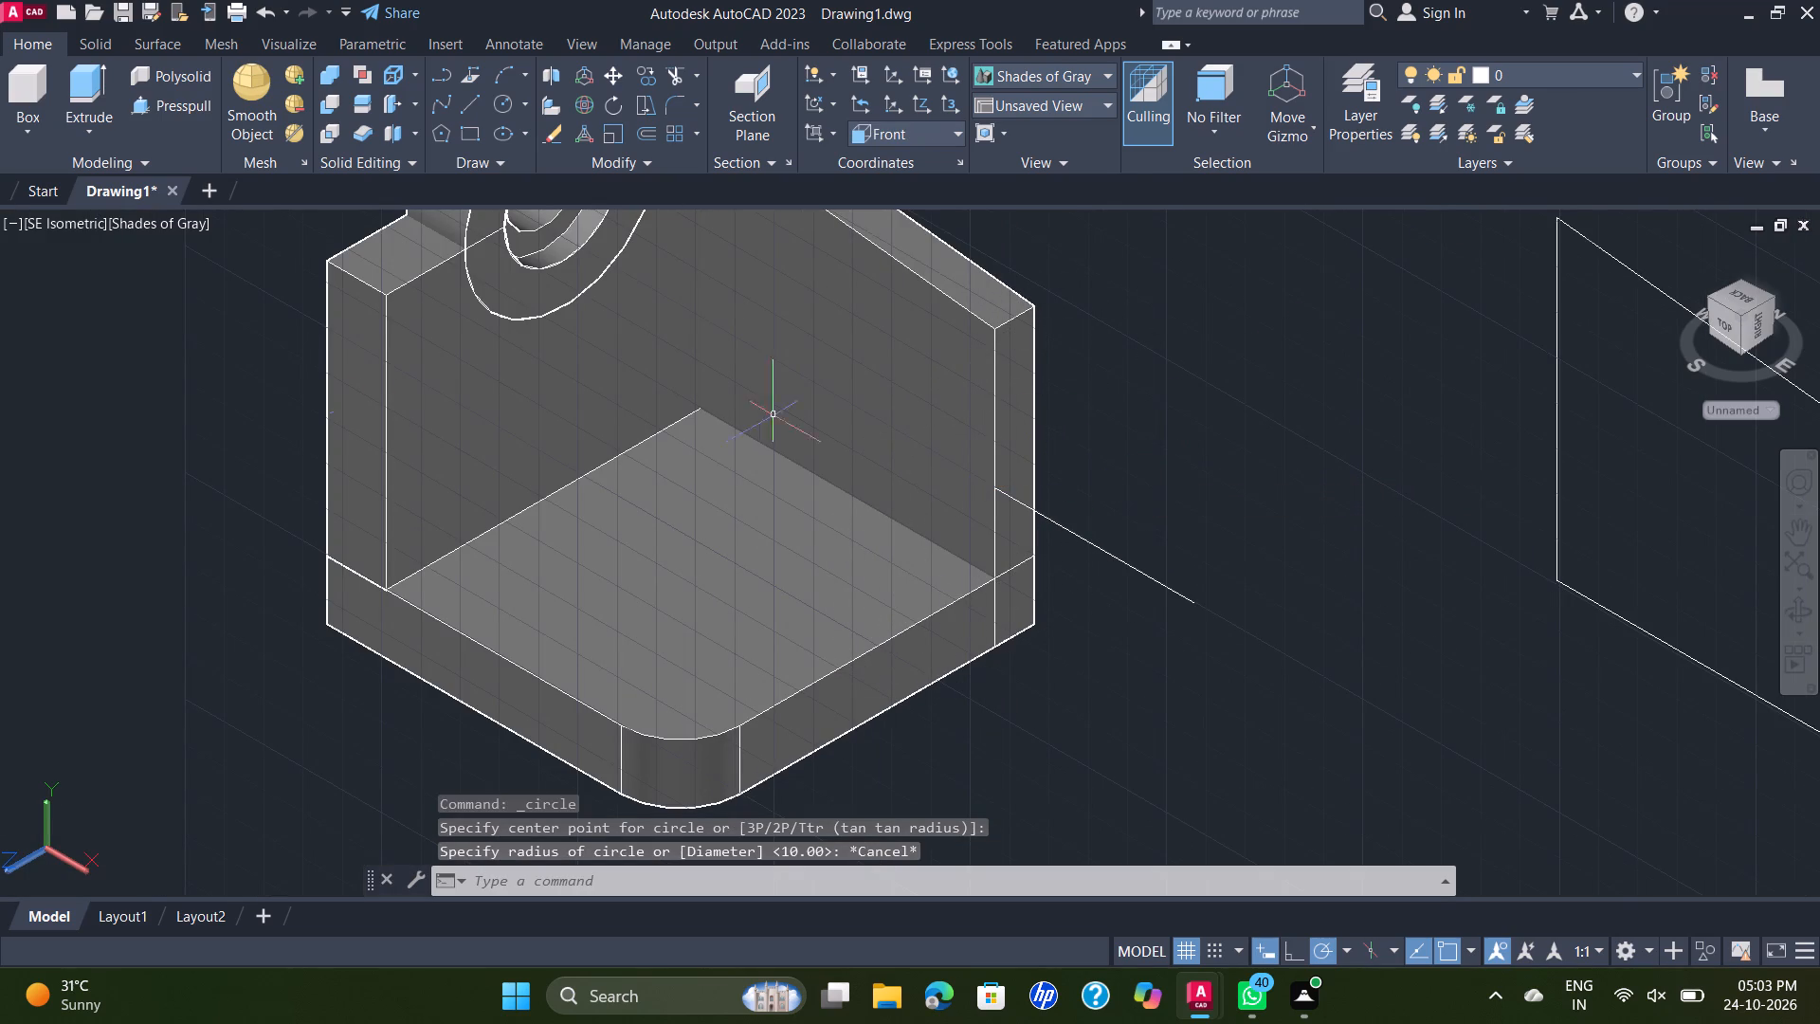
In the Front view, draw a 25 mm radius circle centred where the horizontal guide line meets the sloped plate's end edge.
{"action": "left_click", "coordinate": [73, 228]}
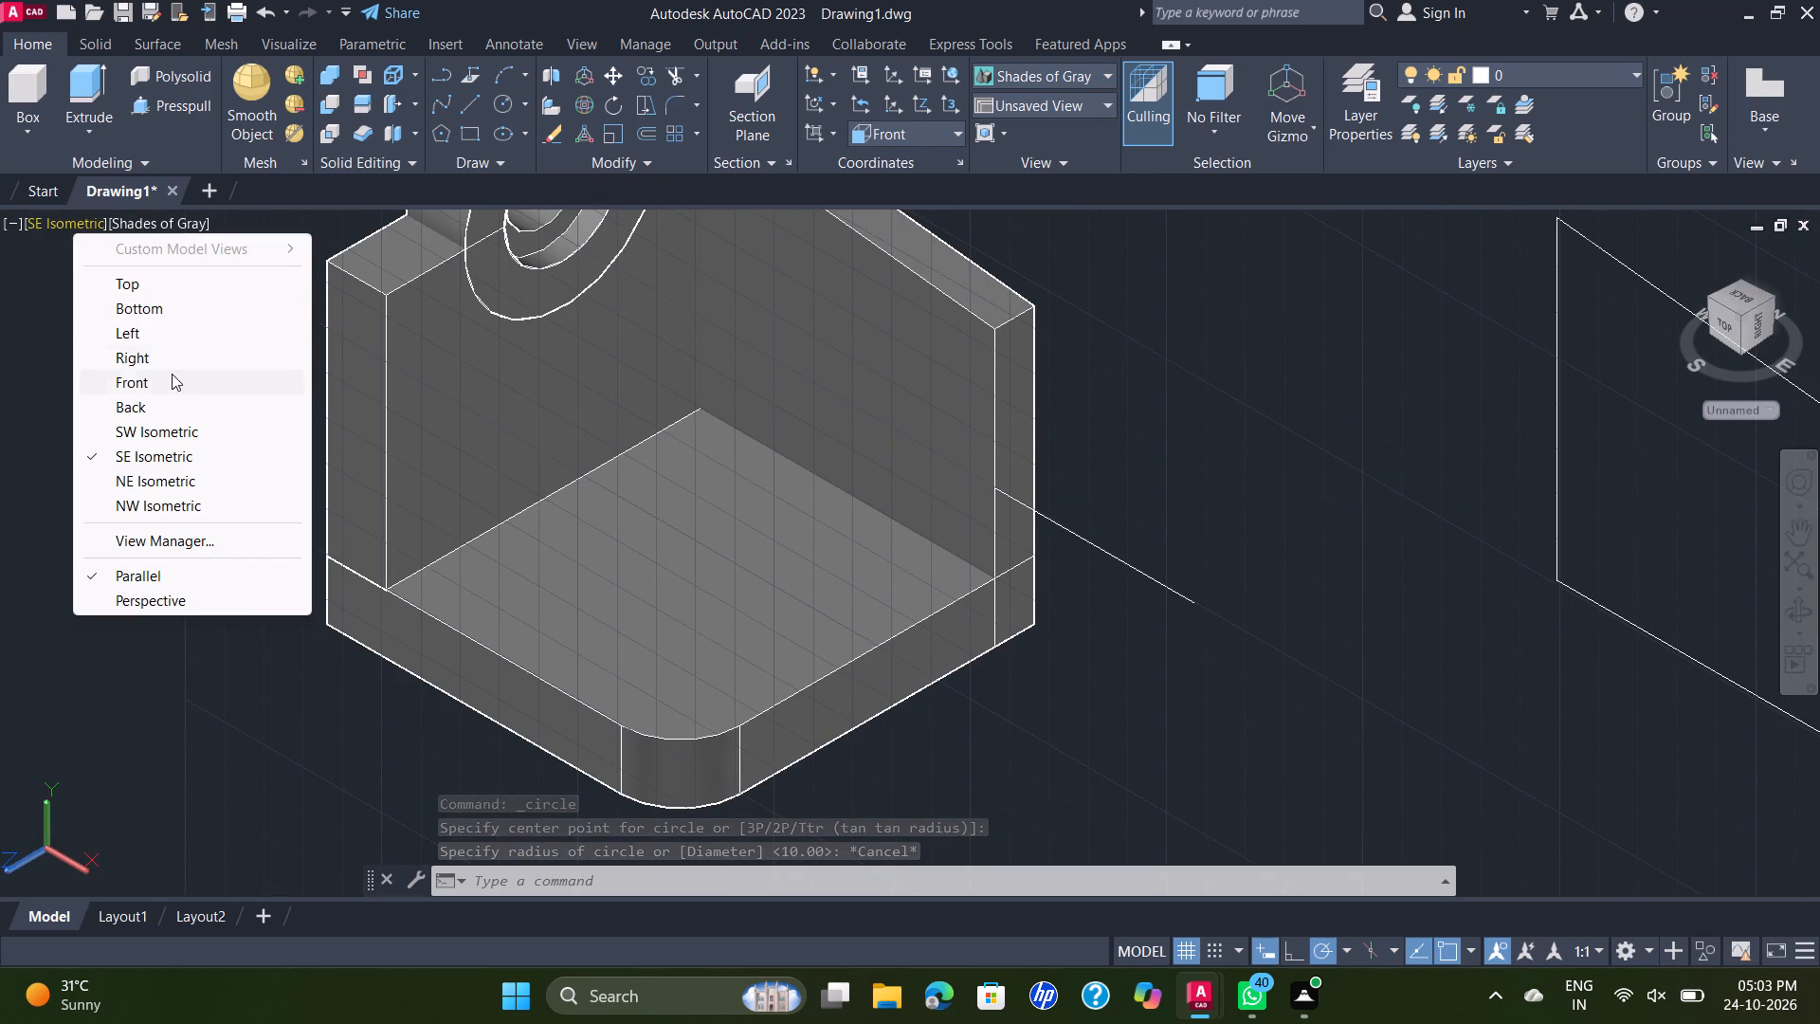
{"action": "left_click", "coordinate": [177, 376]}
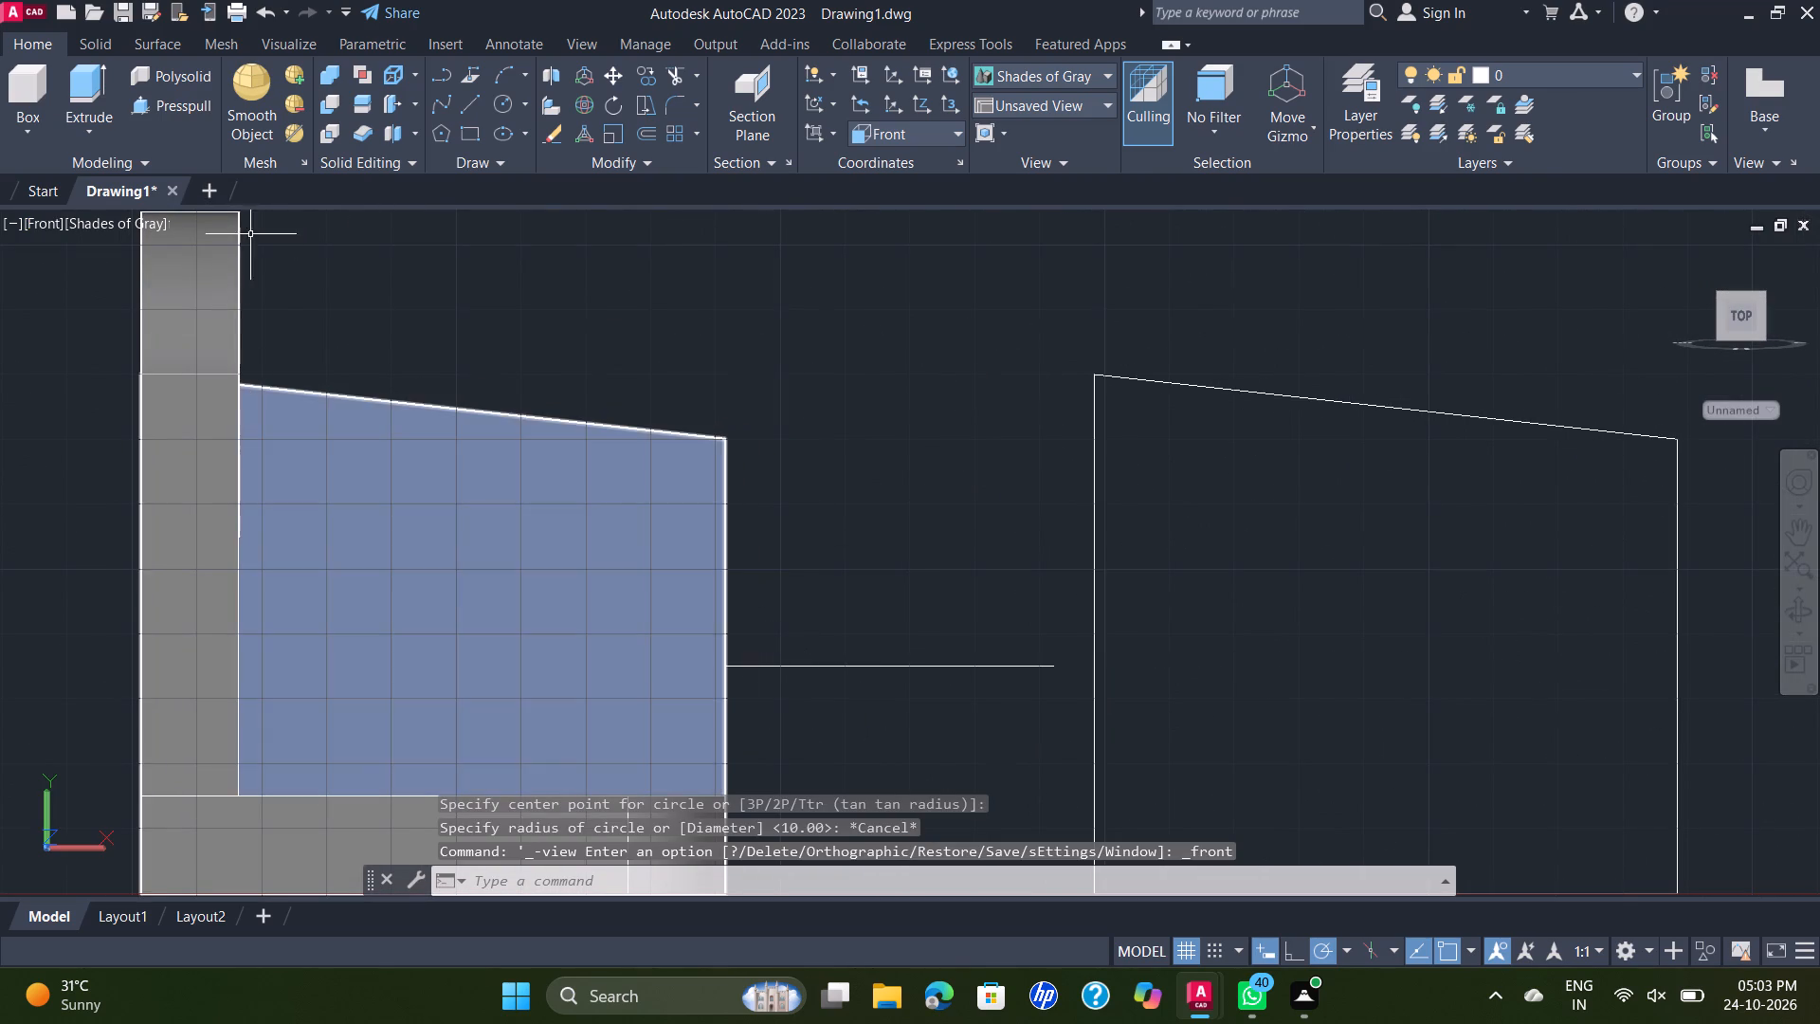
{"action": "left_click", "coordinate": [504, 106]}
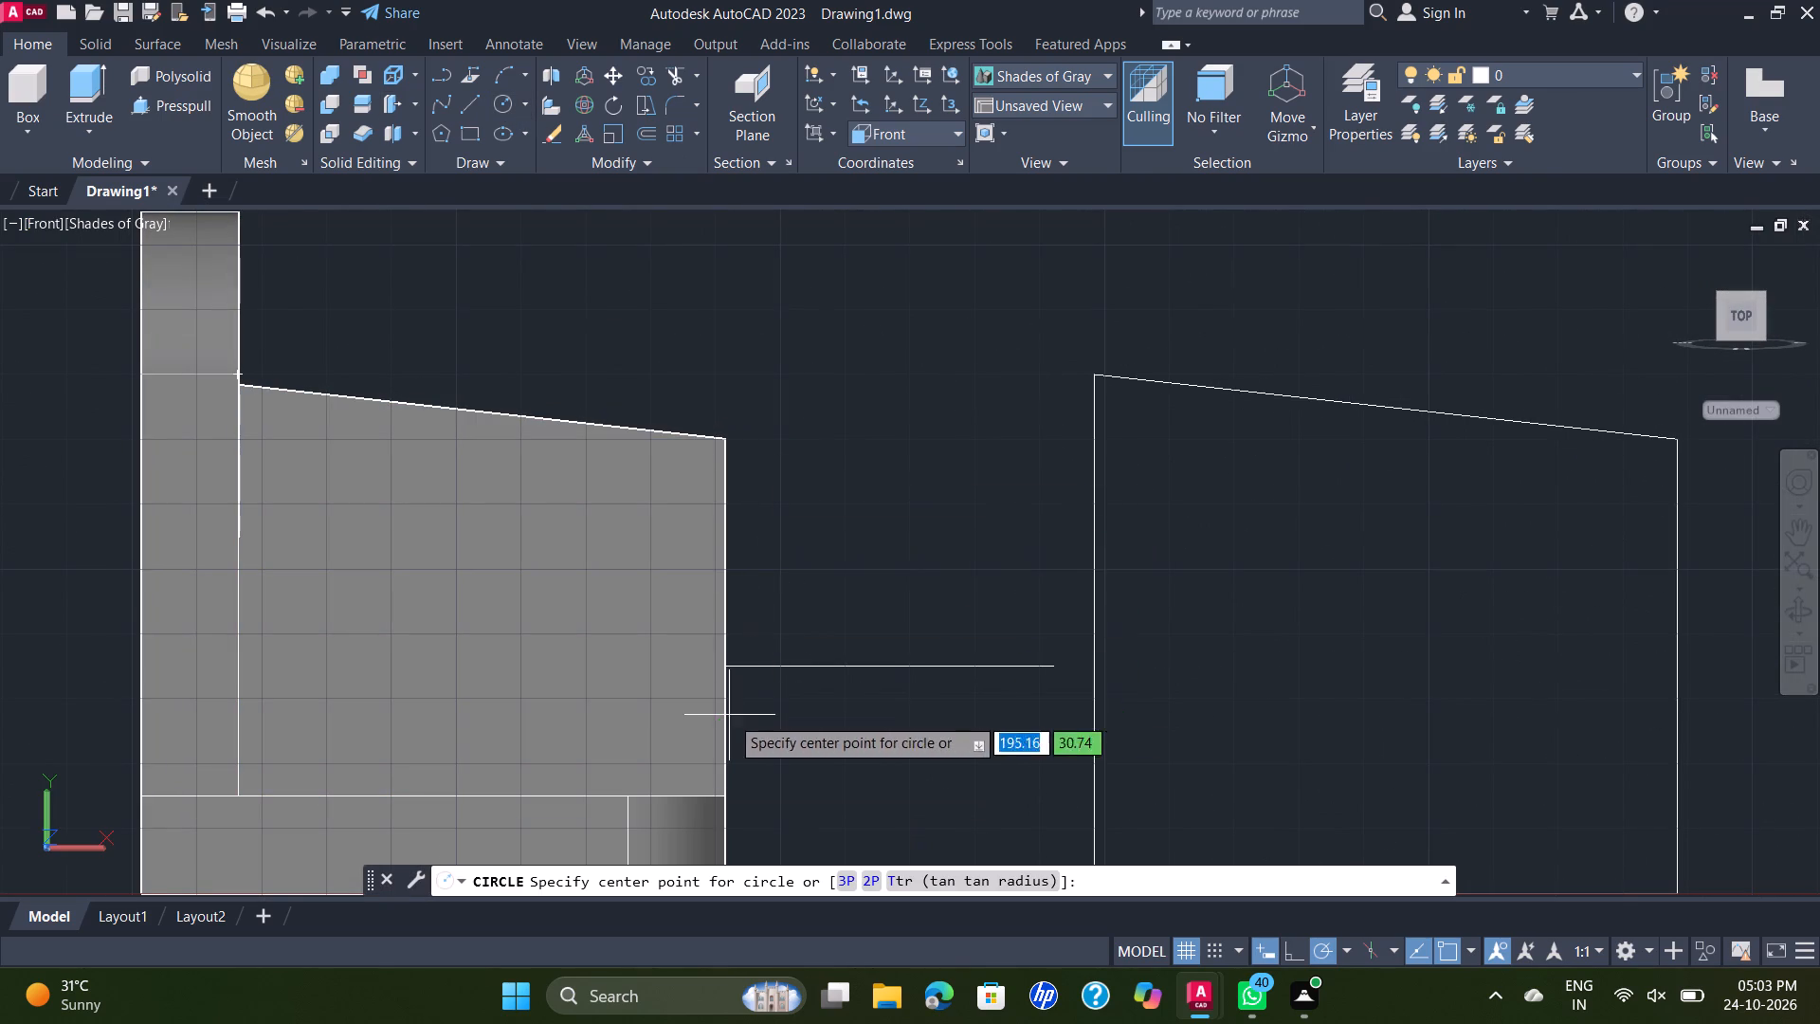
{"action": "left_click", "coordinate": [728, 672]}
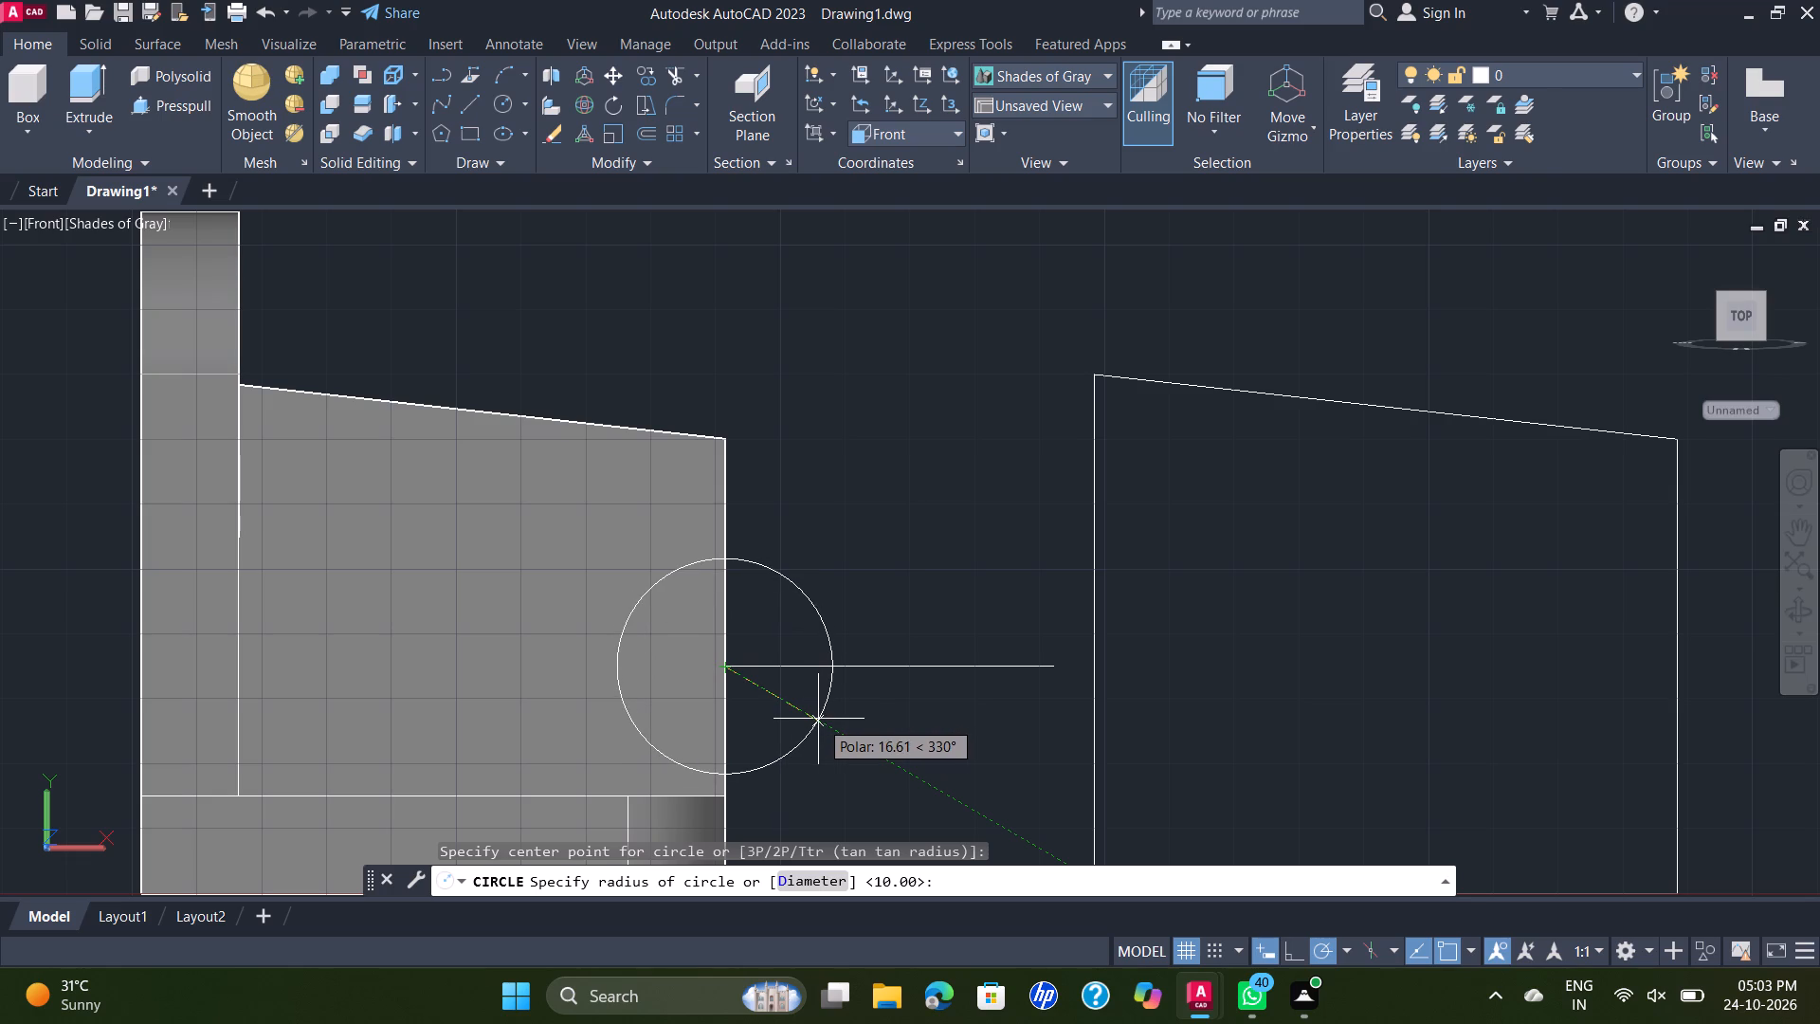
{"action": "type", "text": "25"}
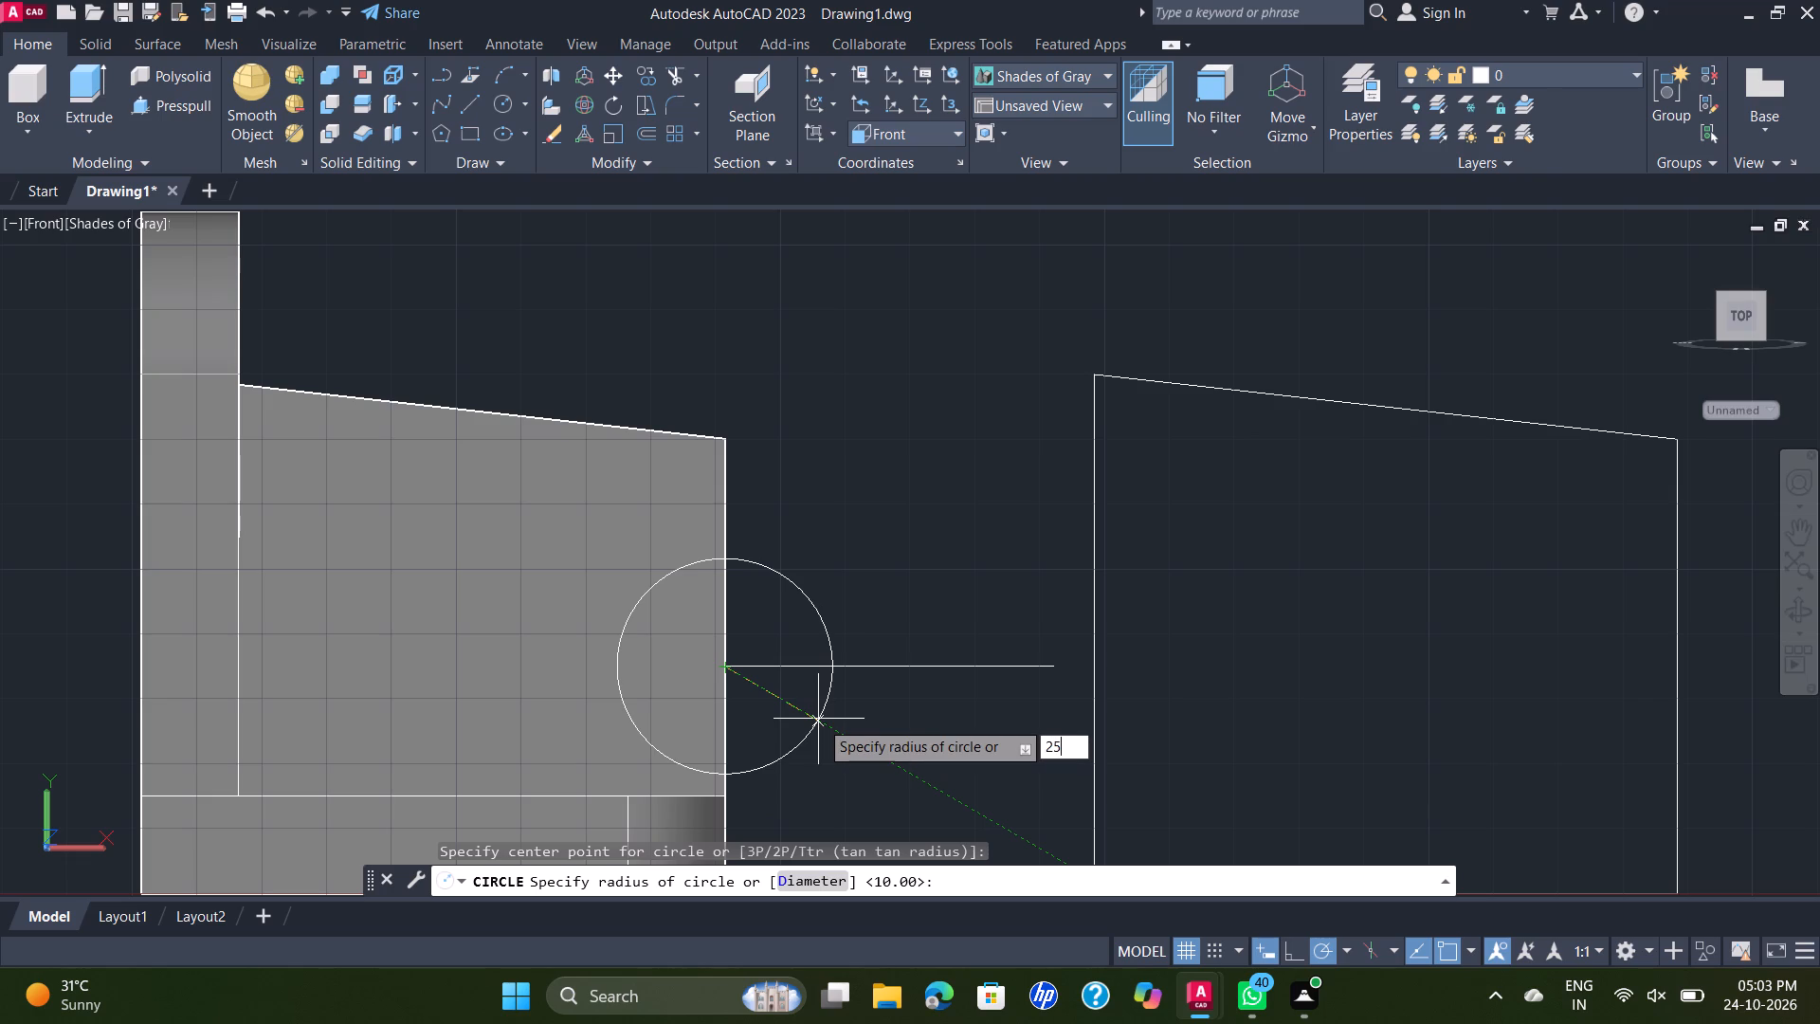
{"action": "key", "text": "Return"}
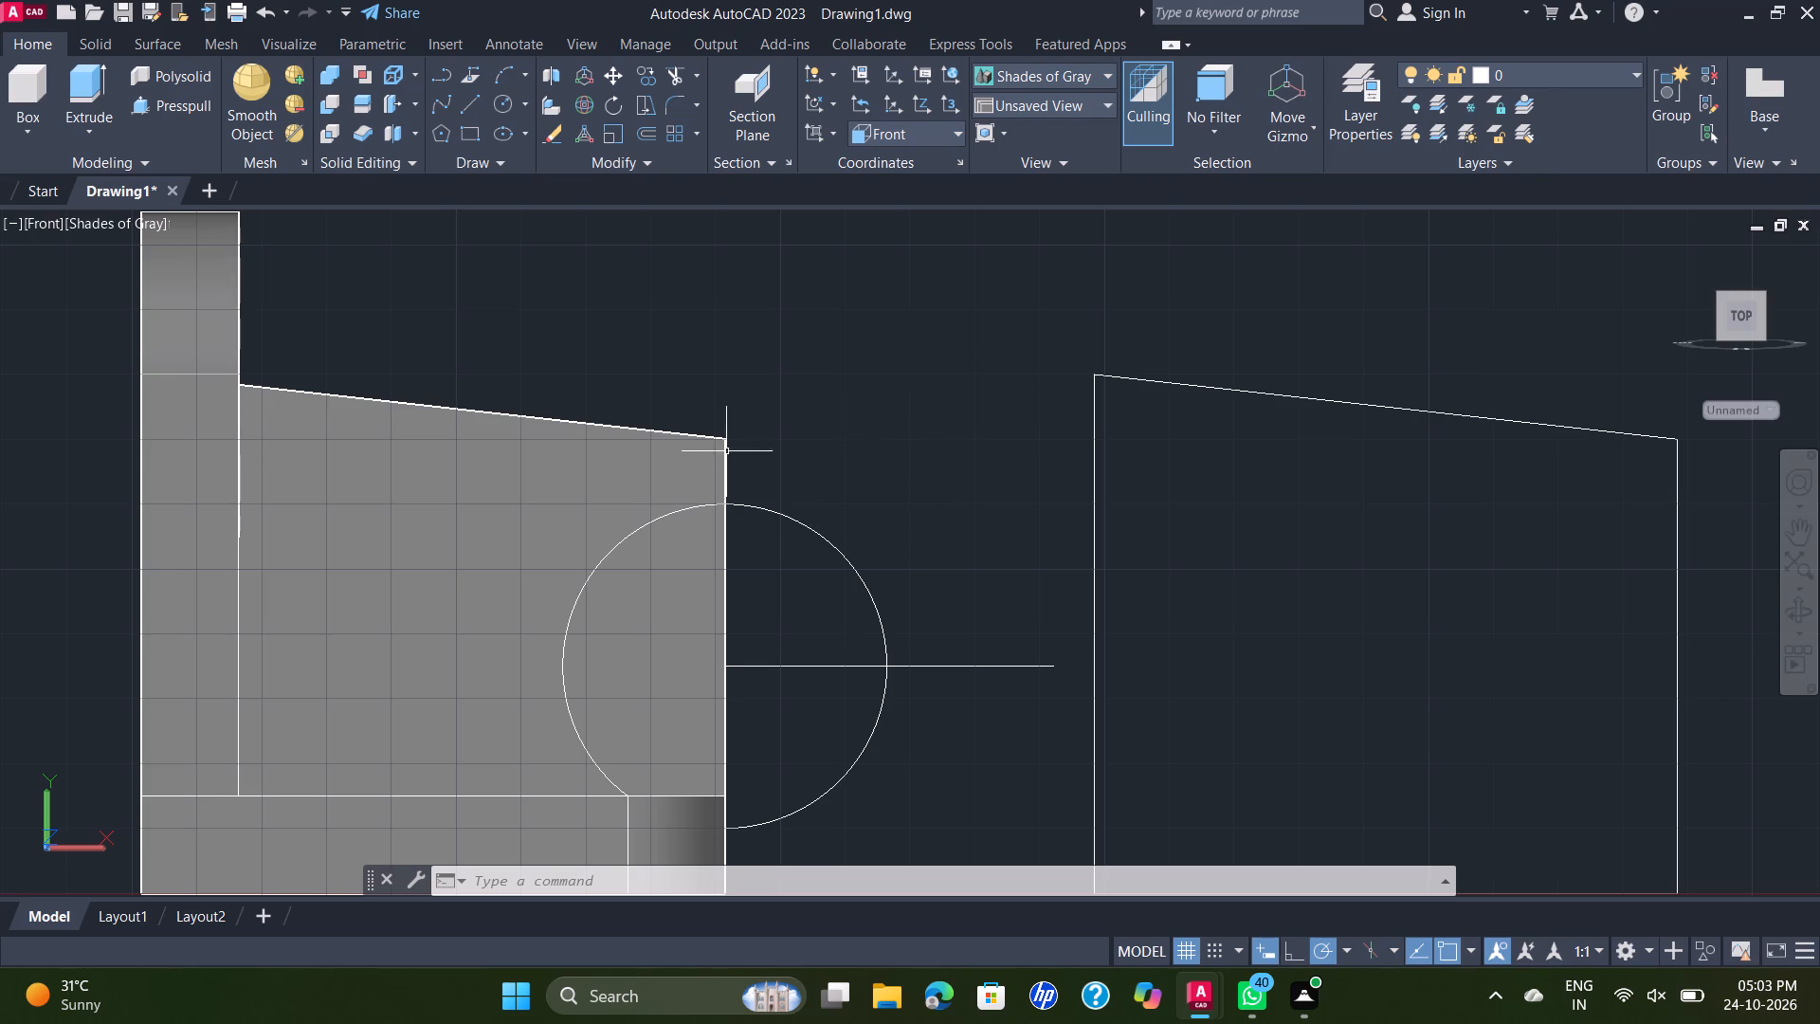
Draw a concentric 15 mm radius circle inside the large circle at the sloped plate's end edge.
{"action": "key", "text": "space"}
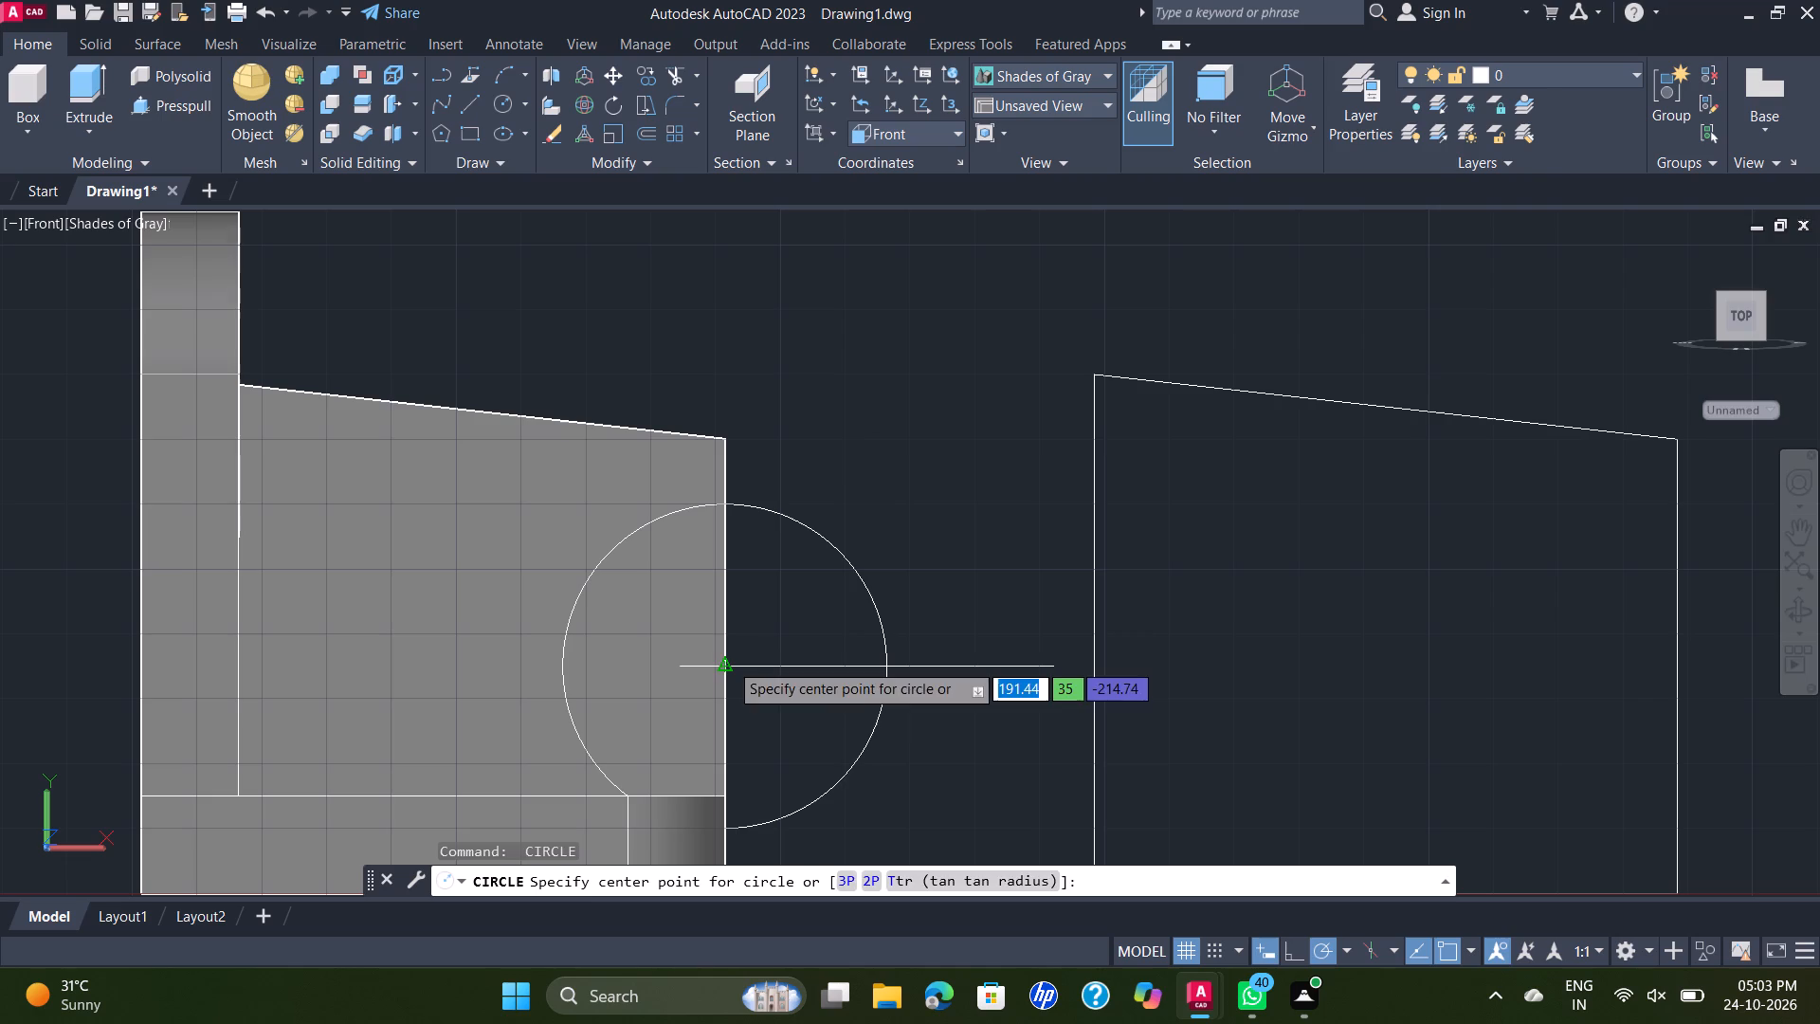
{"action": "left_click", "coordinate": [729, 662]}
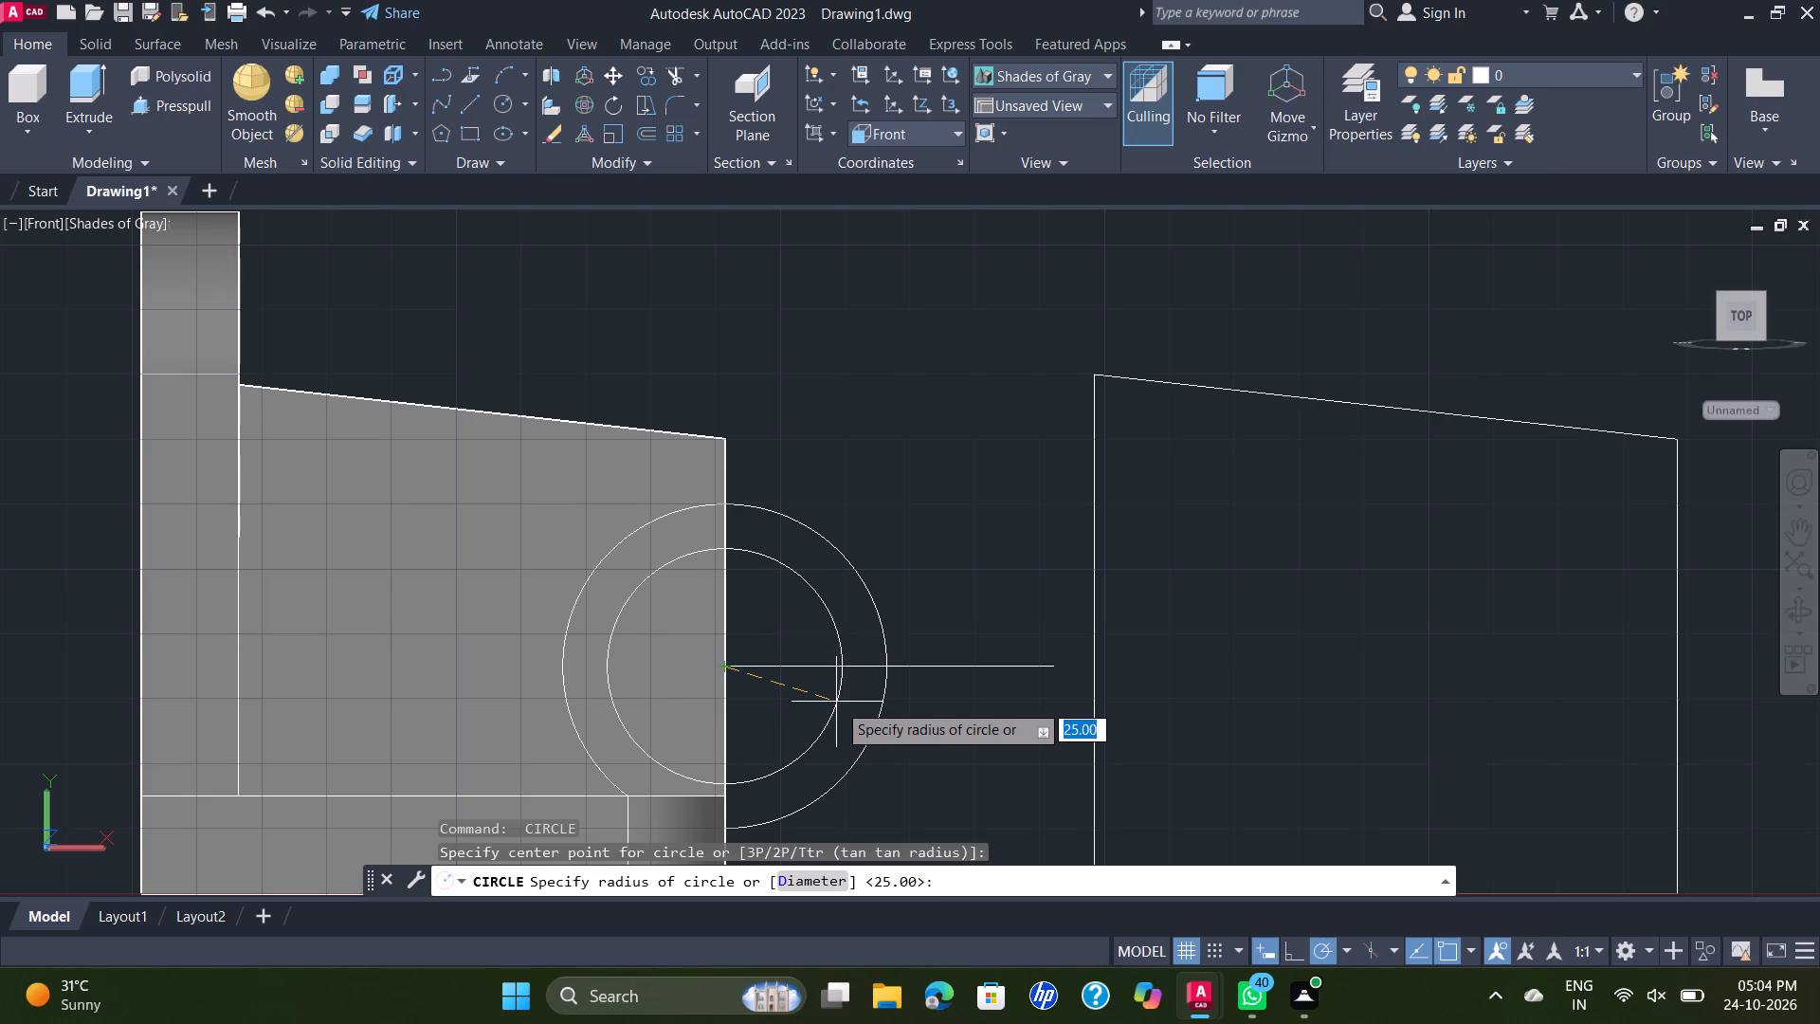
{"action": "type", "text": "15"}
{"action": "key", "text": "Return"}
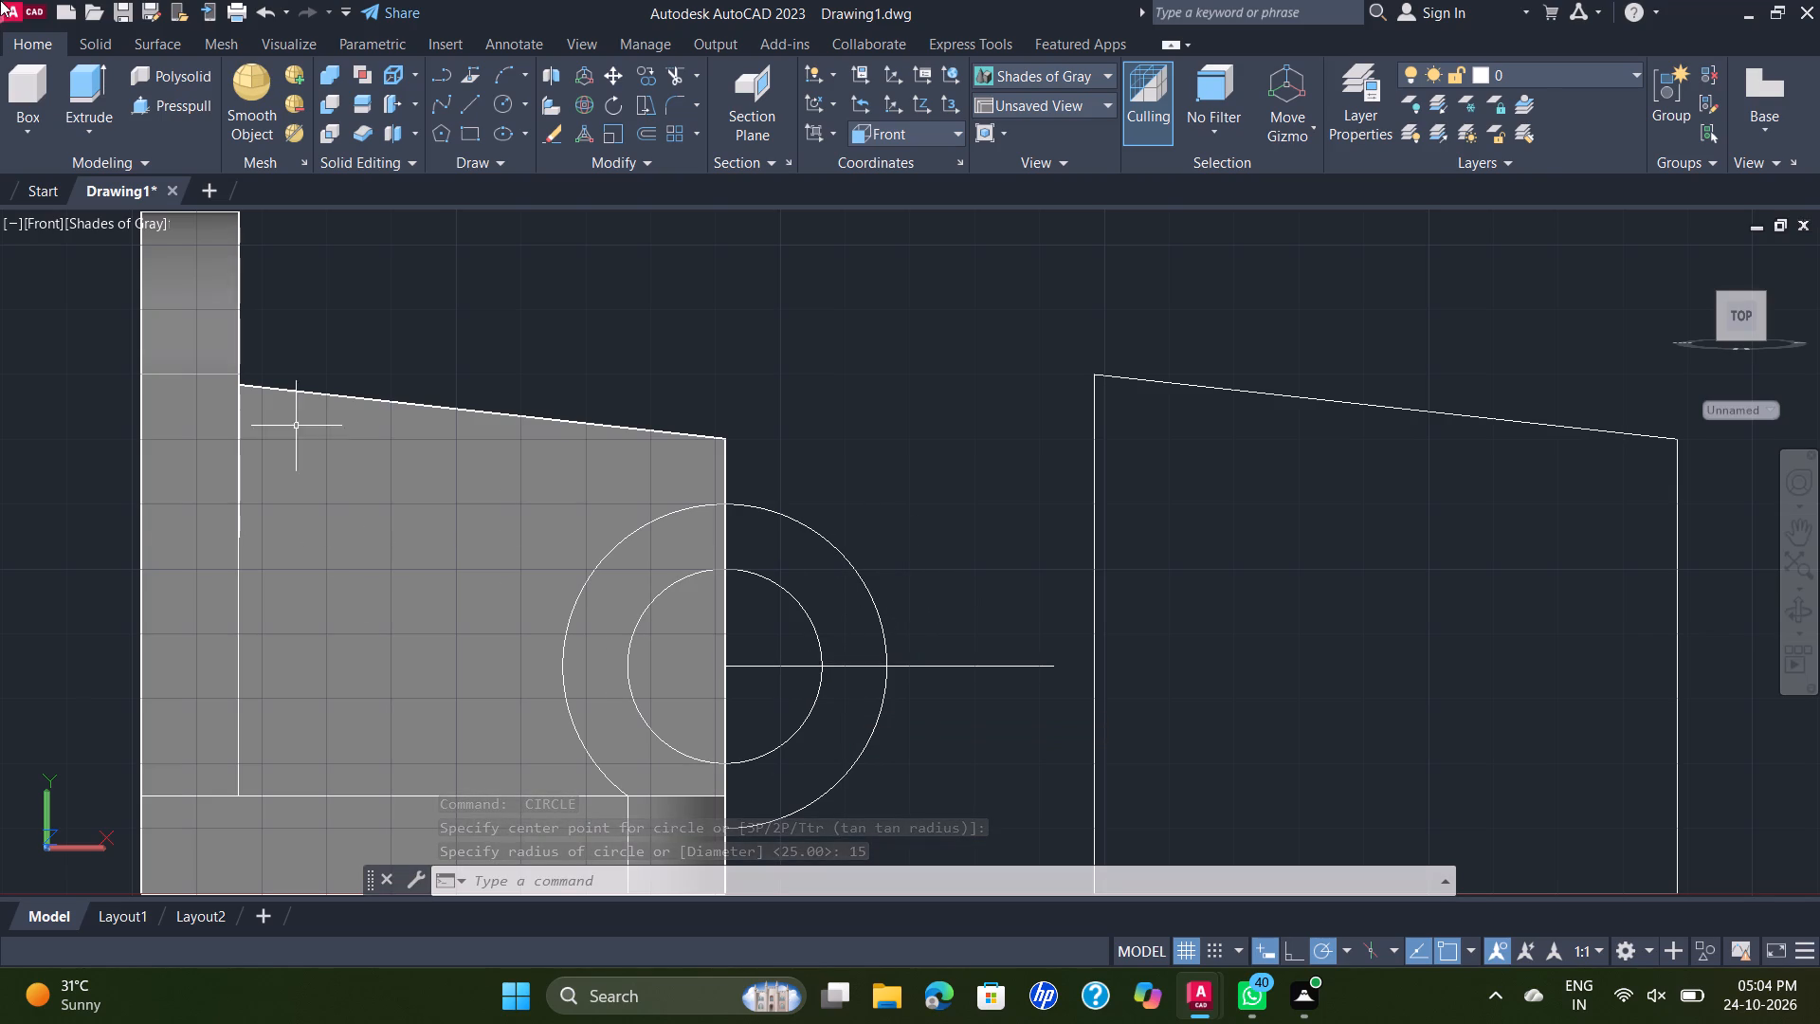
In the SE Isometric view, erase the horizontal guide line running outward from the two circles' centre.
{"action": "left_click_drag", "start_coordinate": [41, 213], "coordinate": [41, 224]}
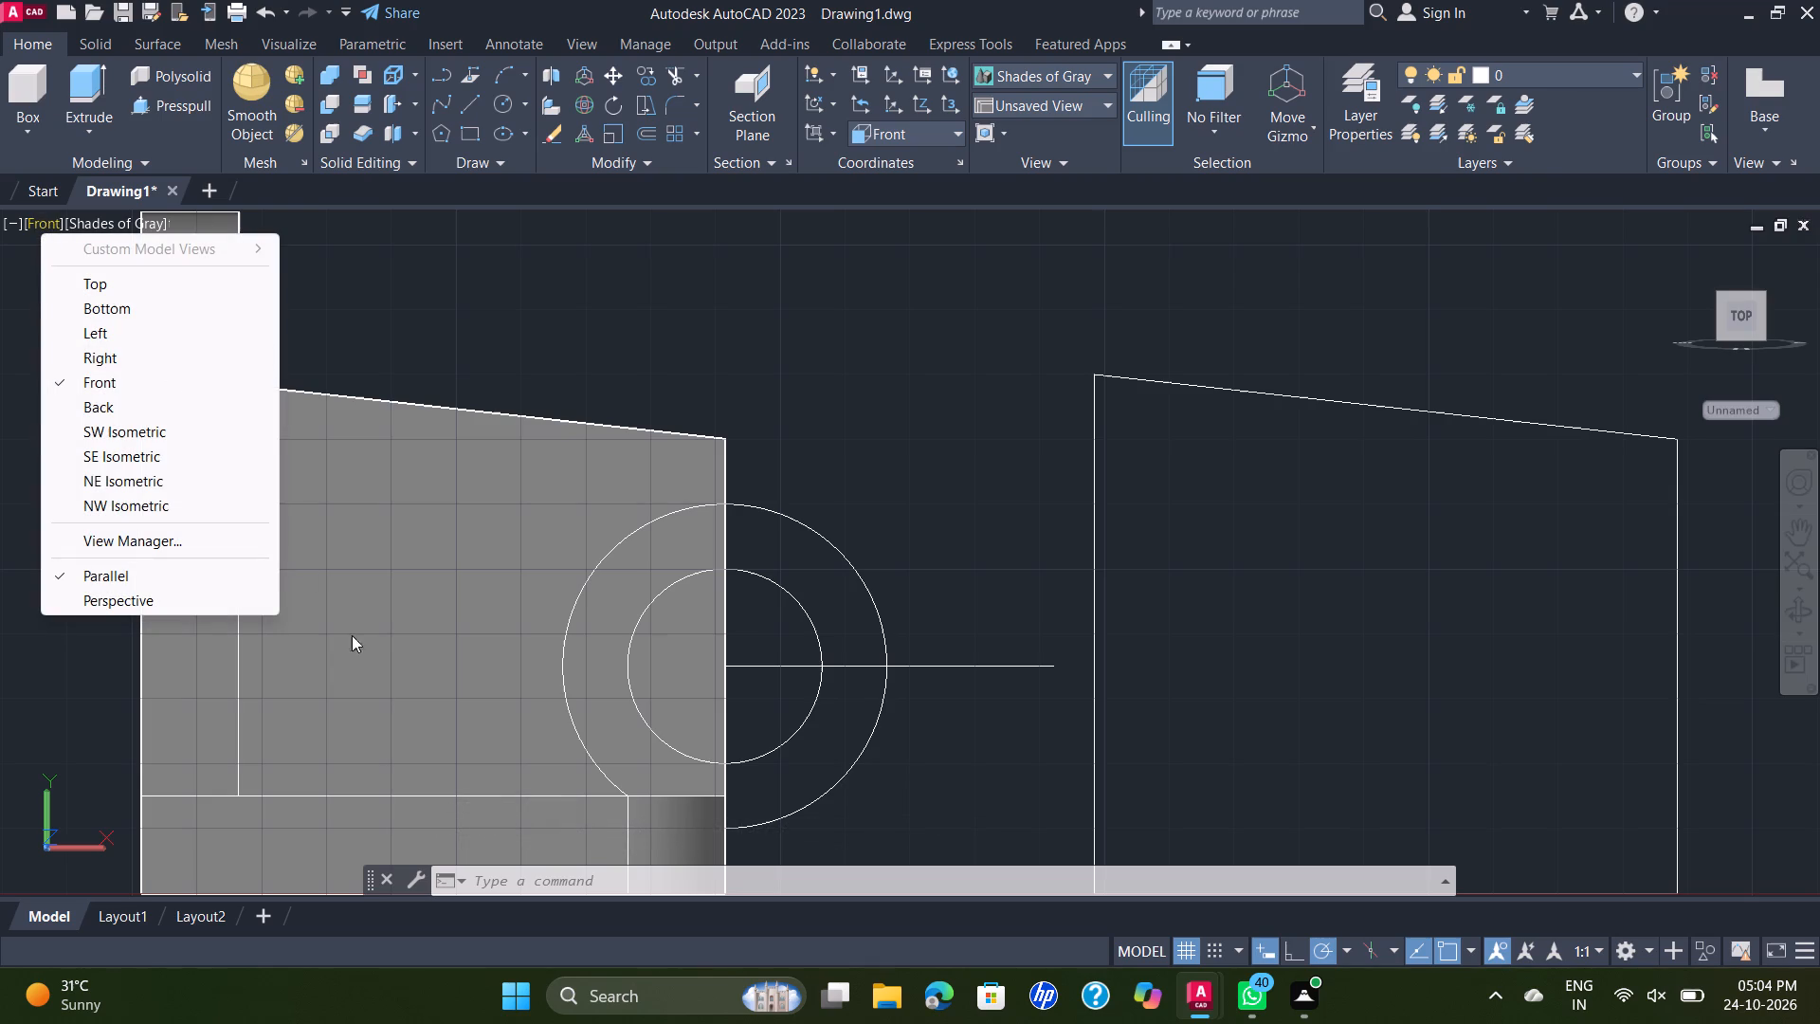
{"action": "left_click", "coordinate": [151, 449]}
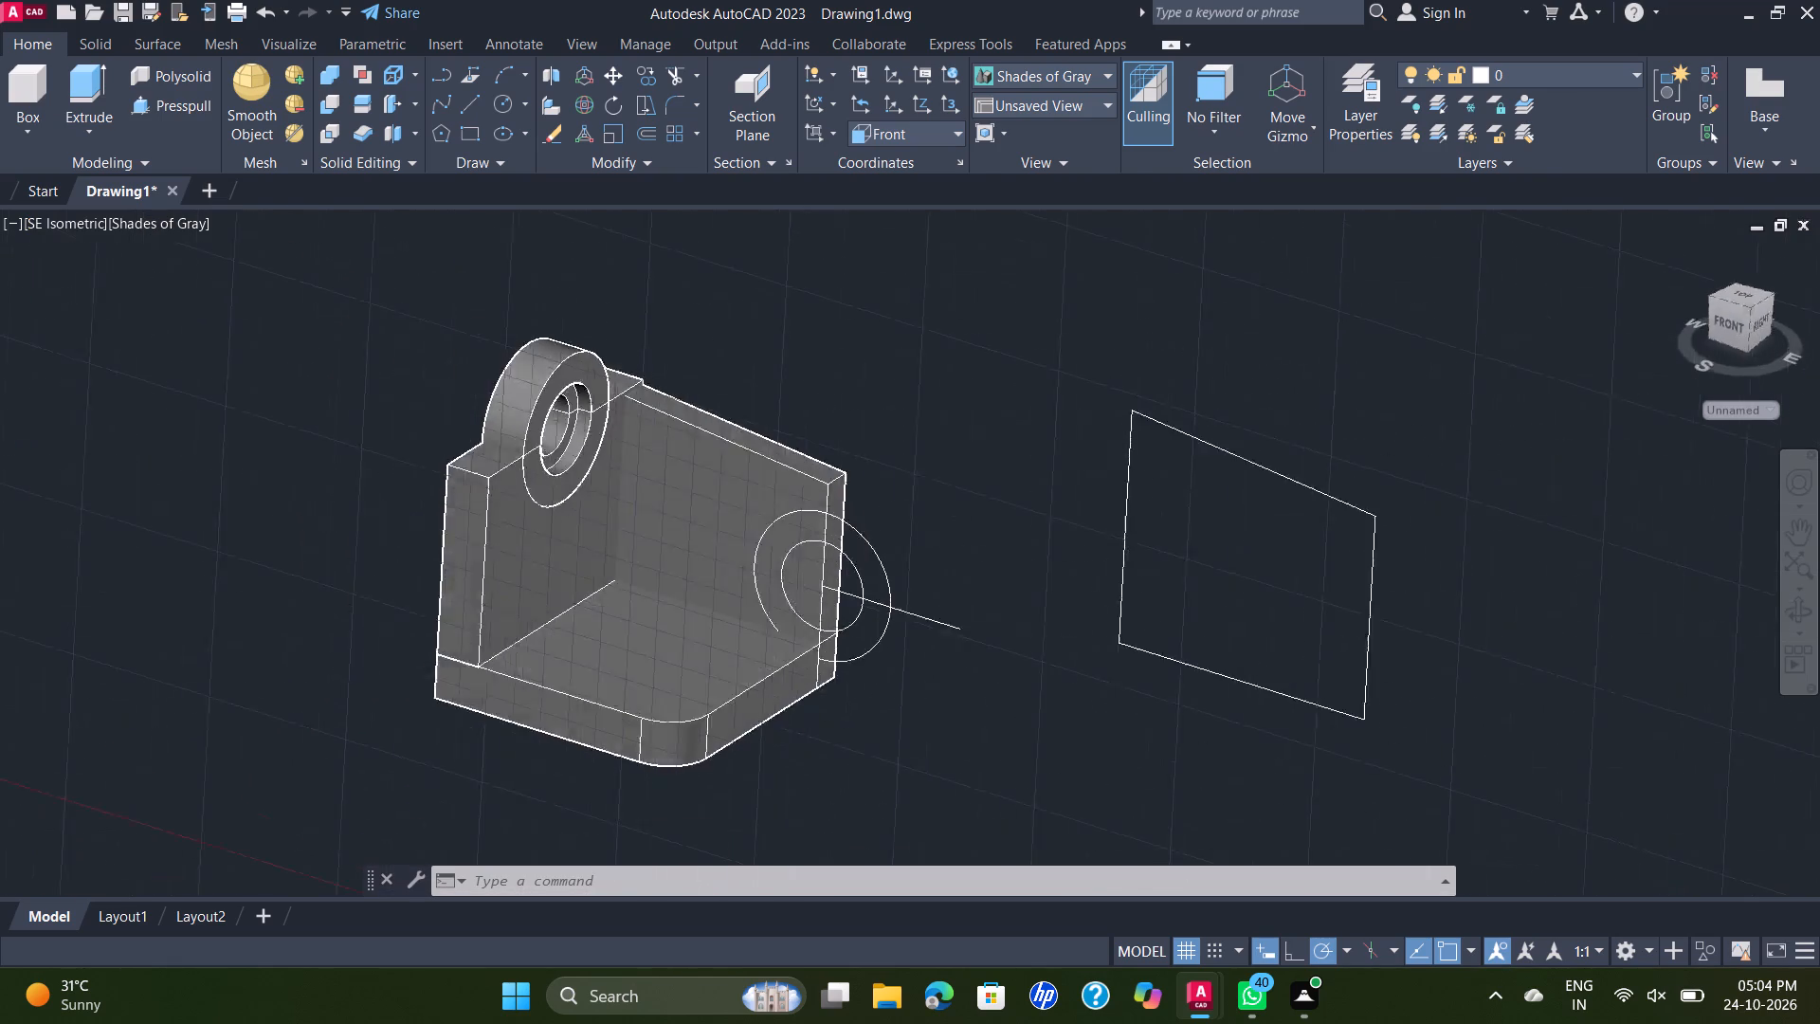
{"action": "scroll", "coordinate": [1008, 566], "scroll_direction": "up", "scroll_amount": 2}
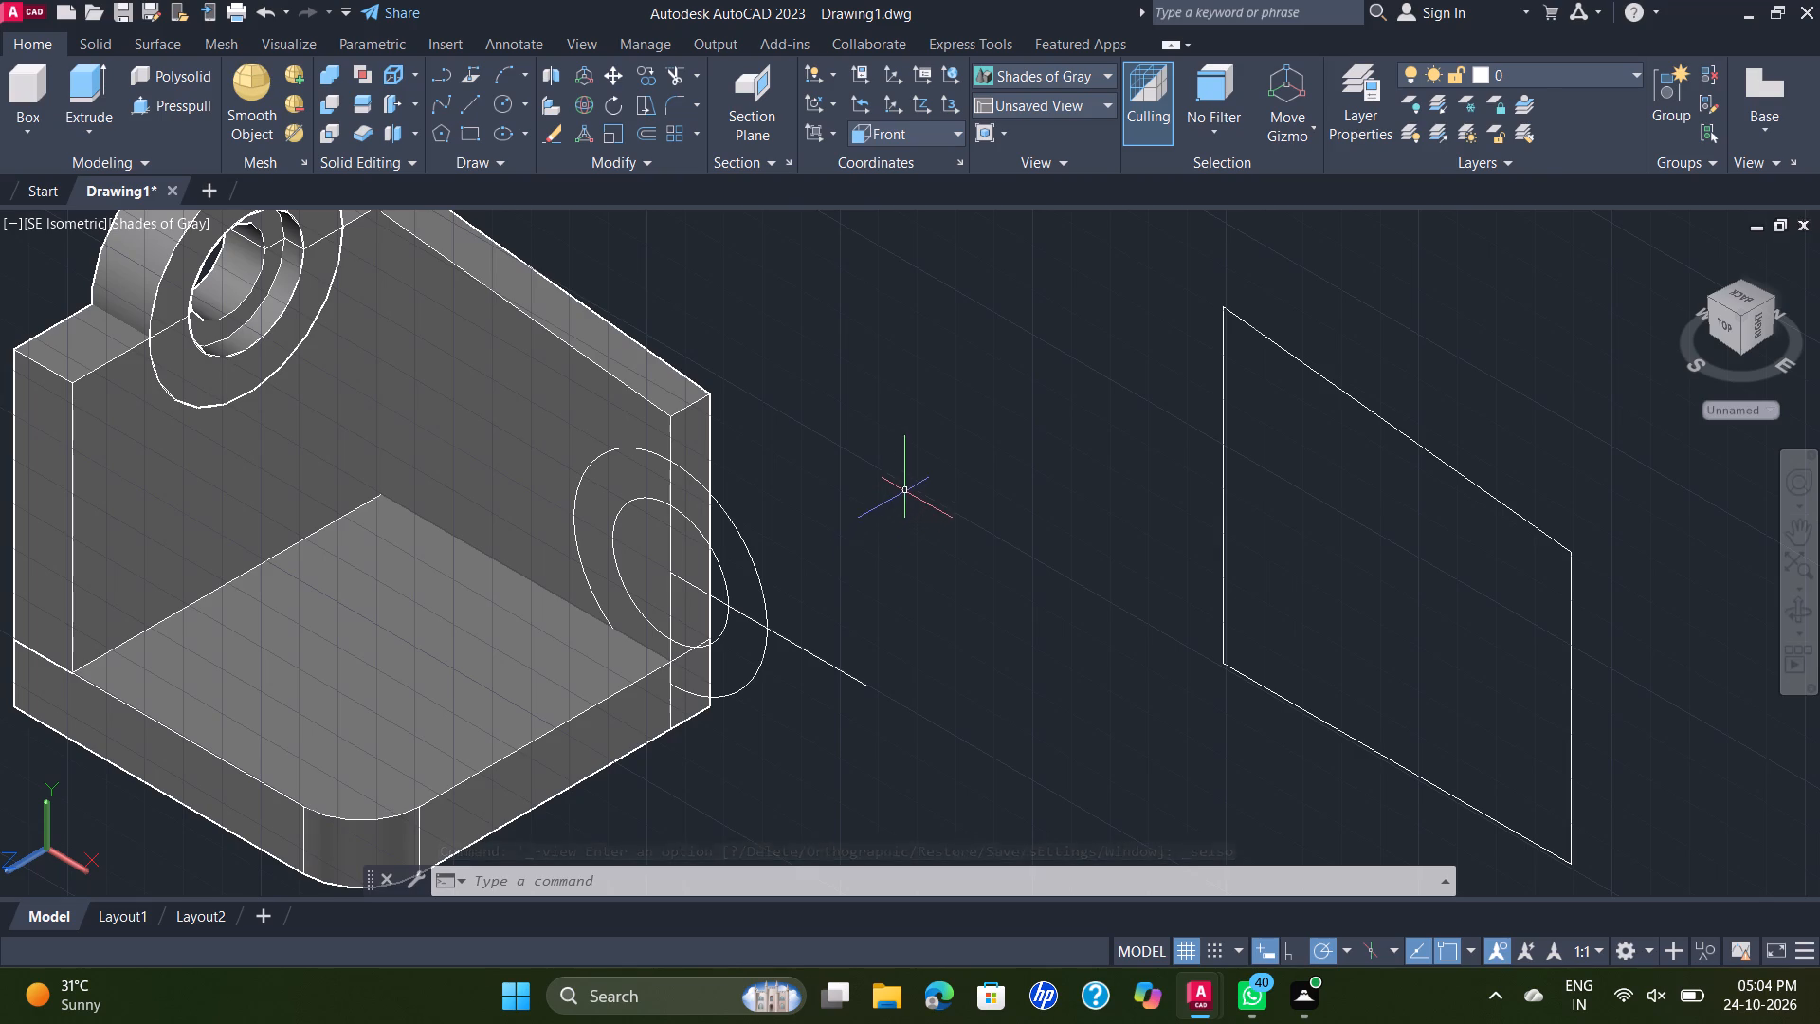
{"action": "left_click", "coordinate": [811, 656]}
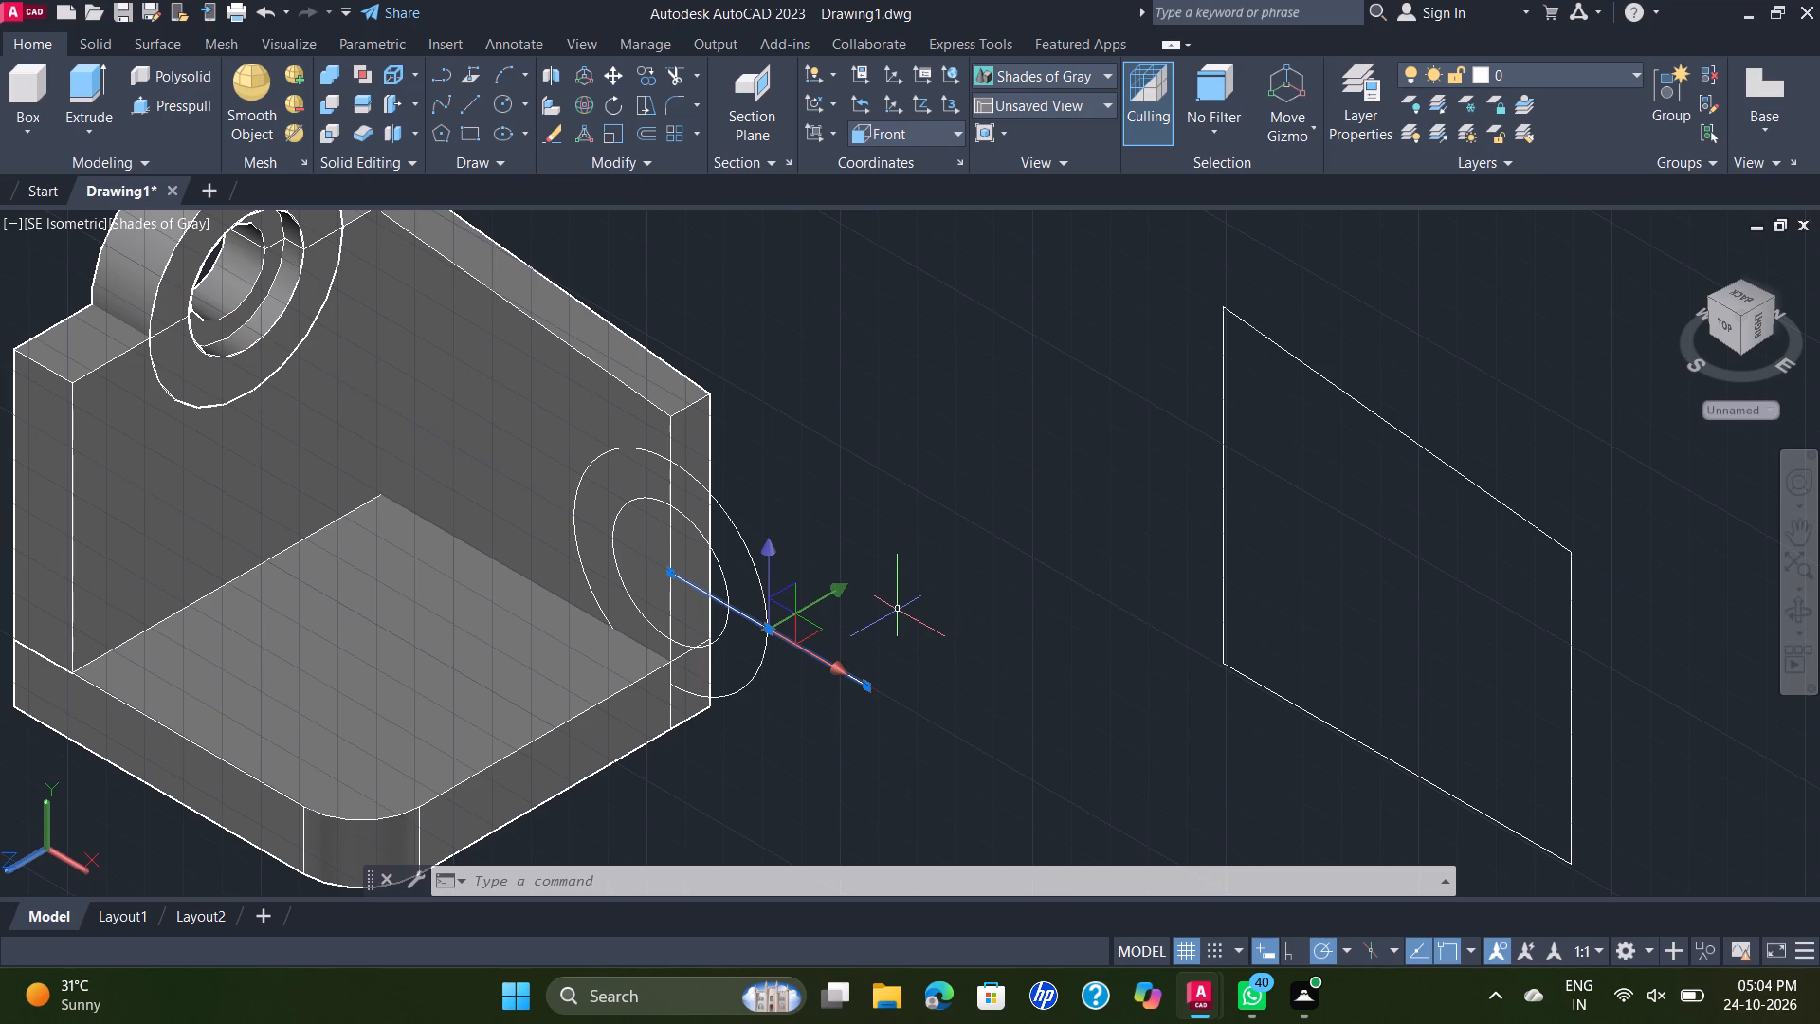
{"action": "key", "text": "Delete"}
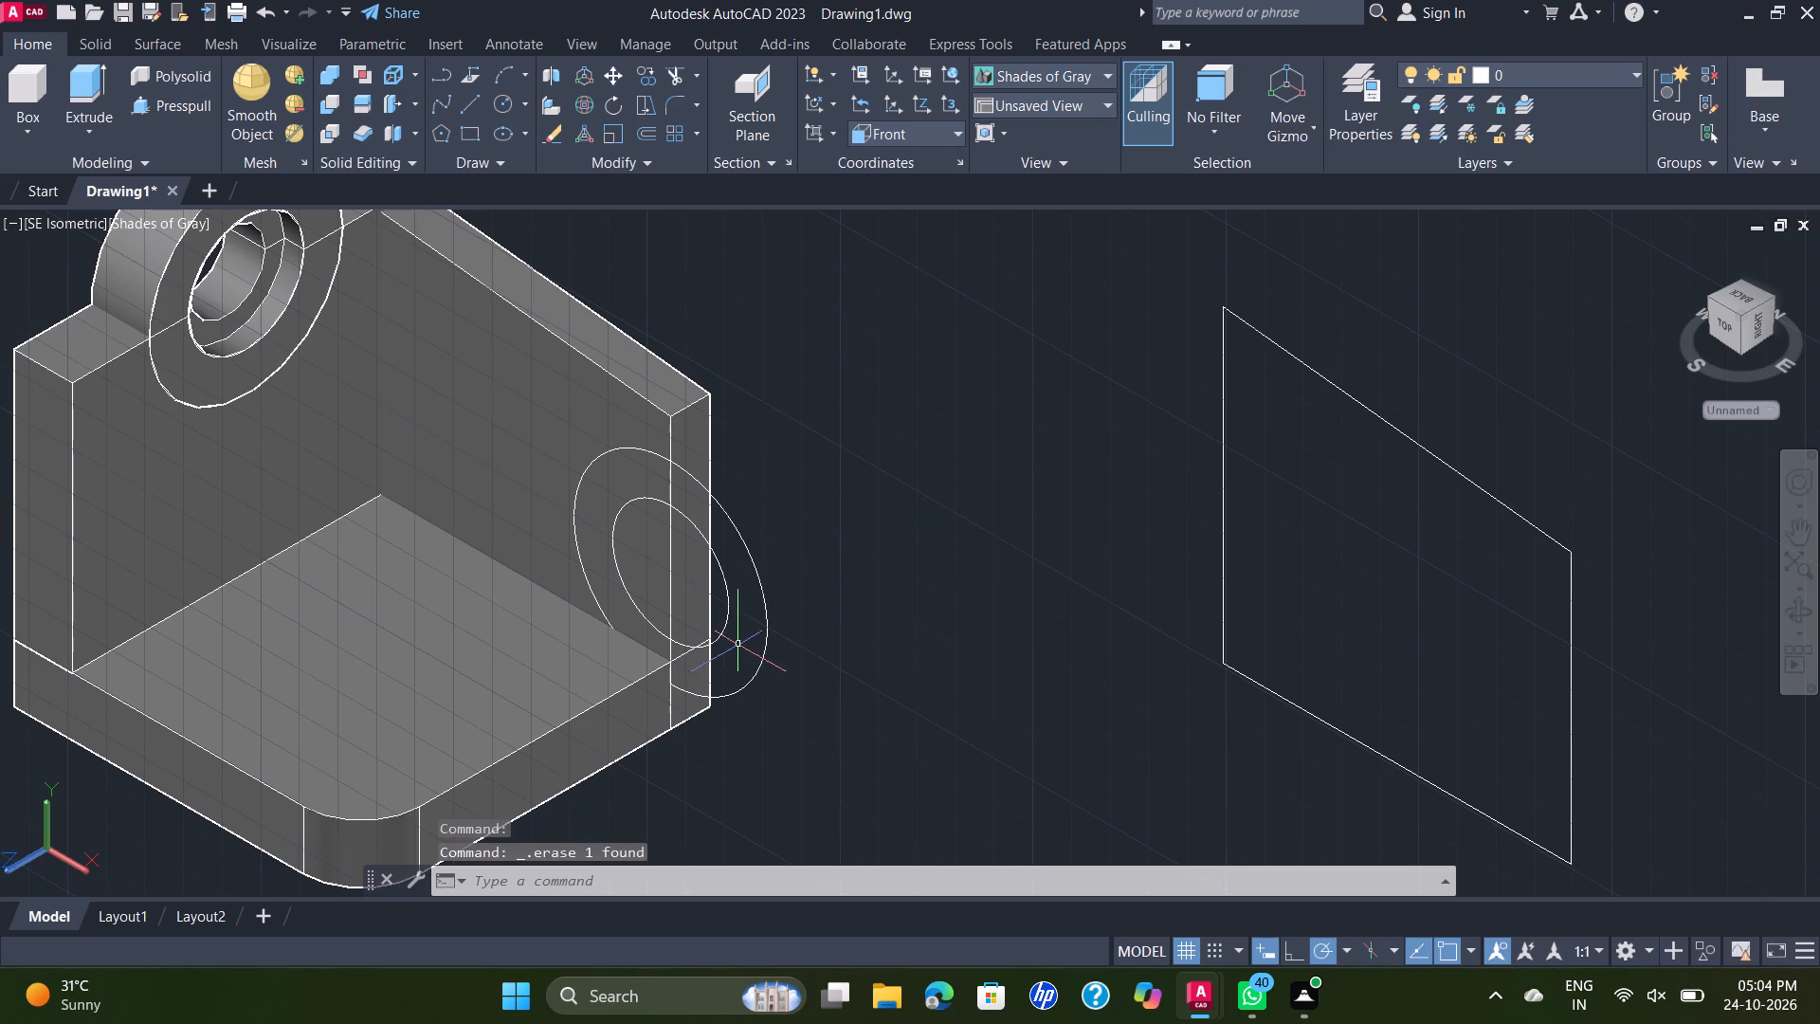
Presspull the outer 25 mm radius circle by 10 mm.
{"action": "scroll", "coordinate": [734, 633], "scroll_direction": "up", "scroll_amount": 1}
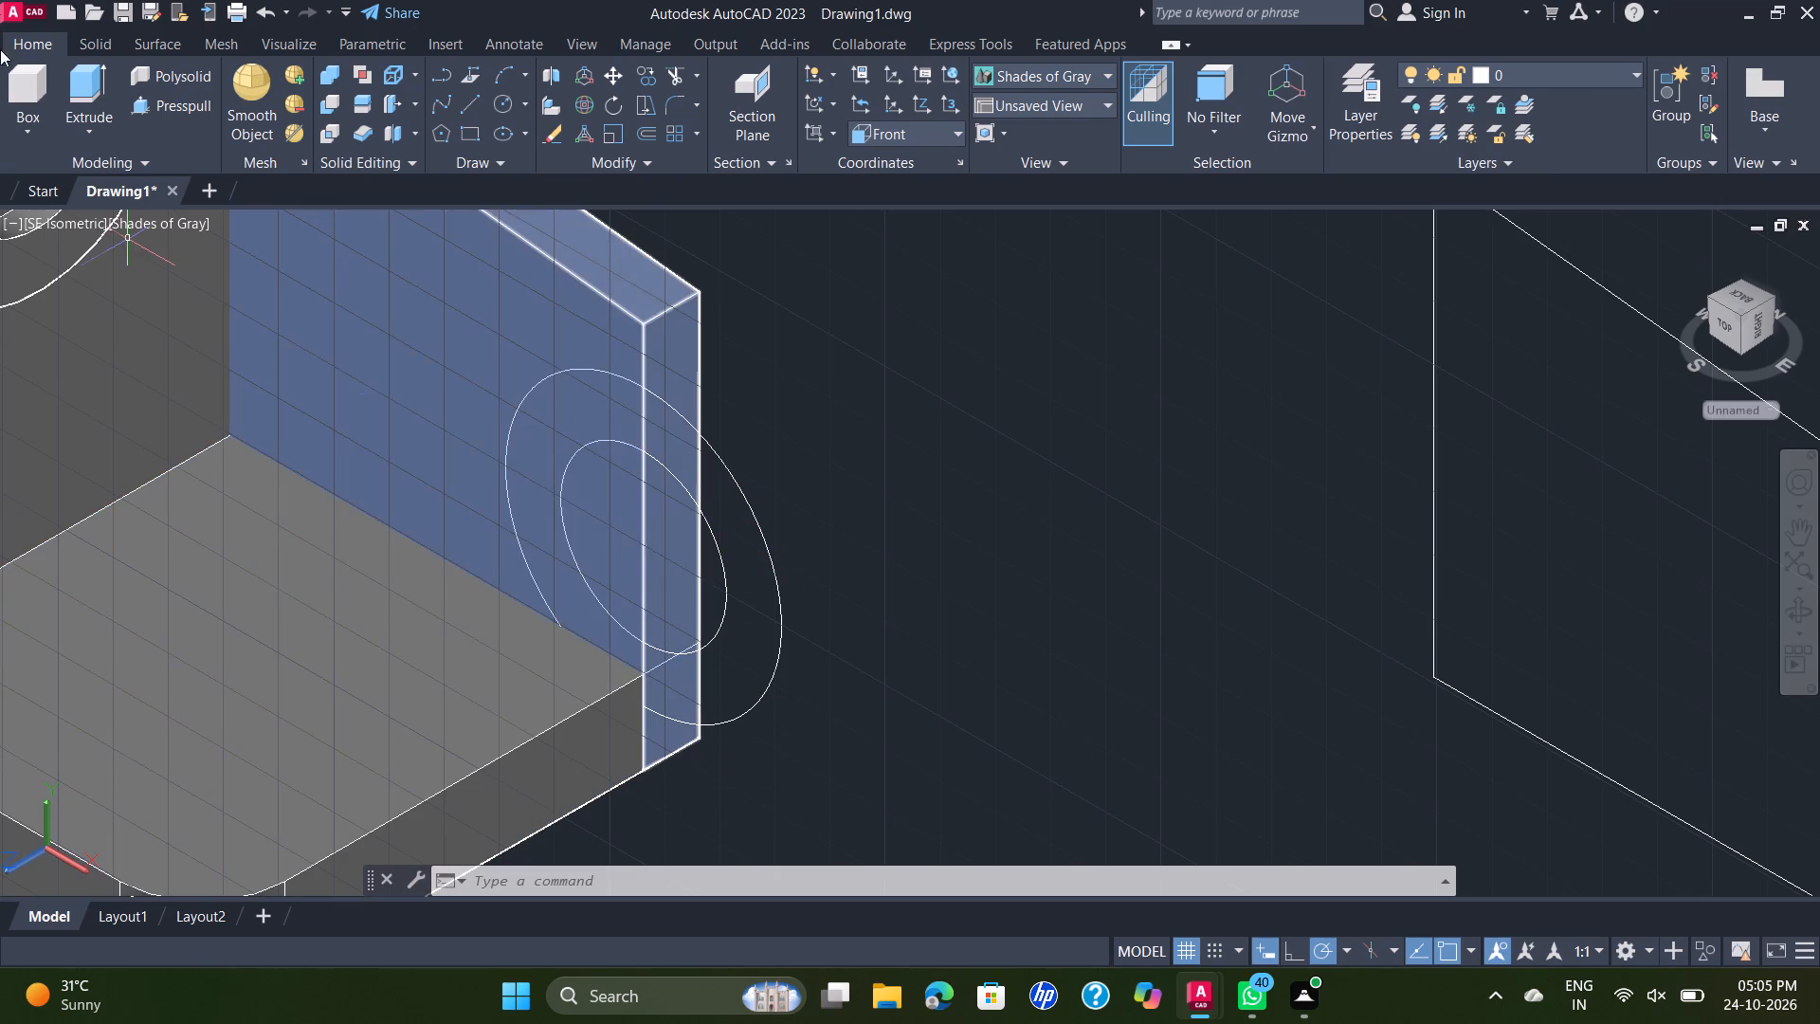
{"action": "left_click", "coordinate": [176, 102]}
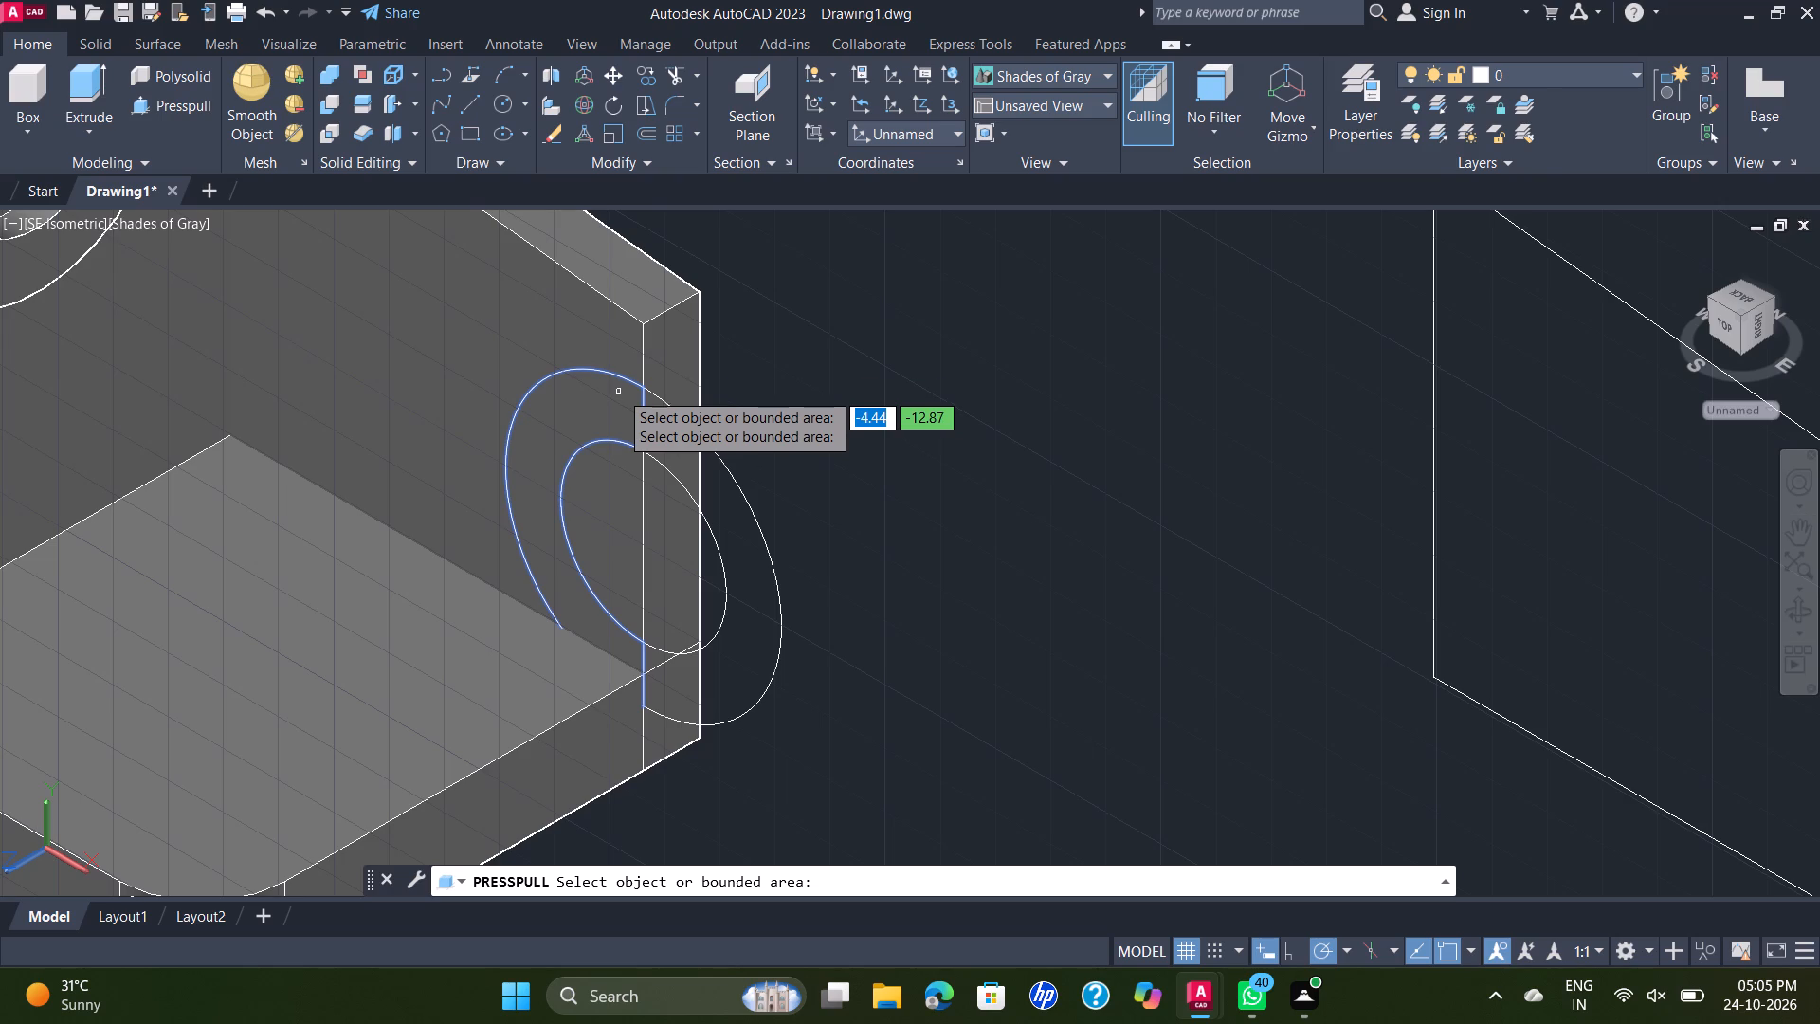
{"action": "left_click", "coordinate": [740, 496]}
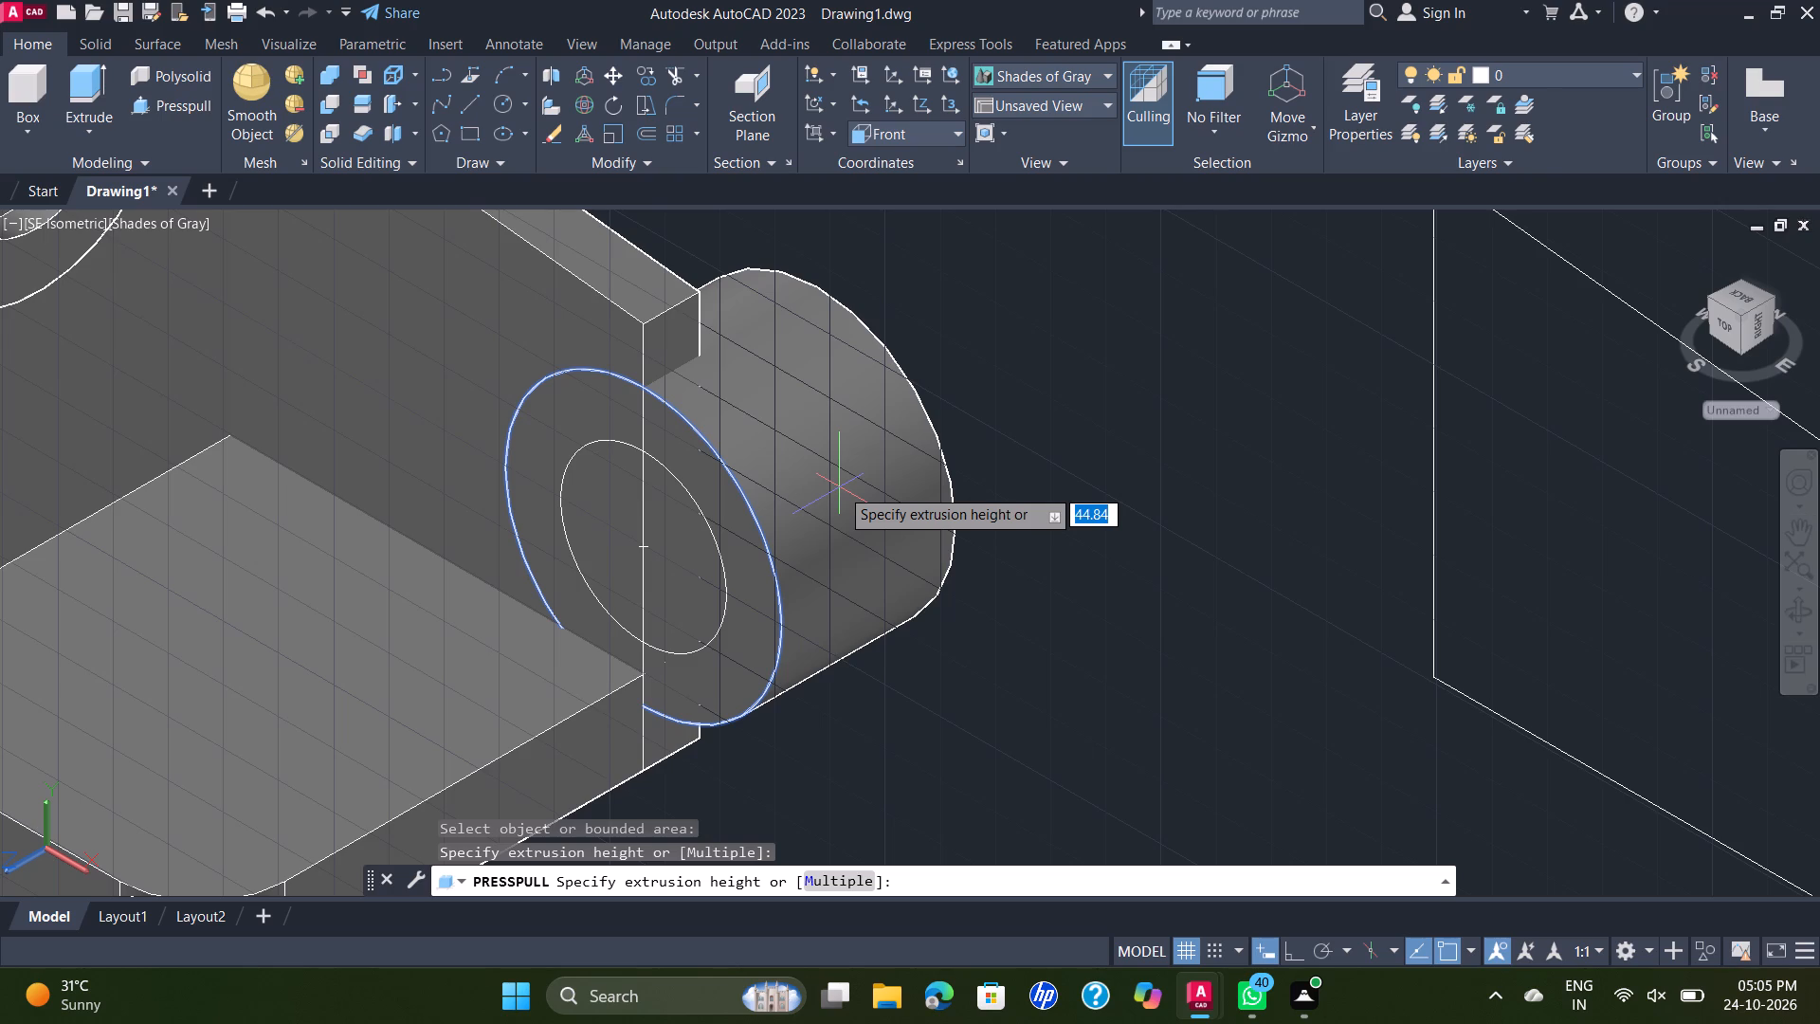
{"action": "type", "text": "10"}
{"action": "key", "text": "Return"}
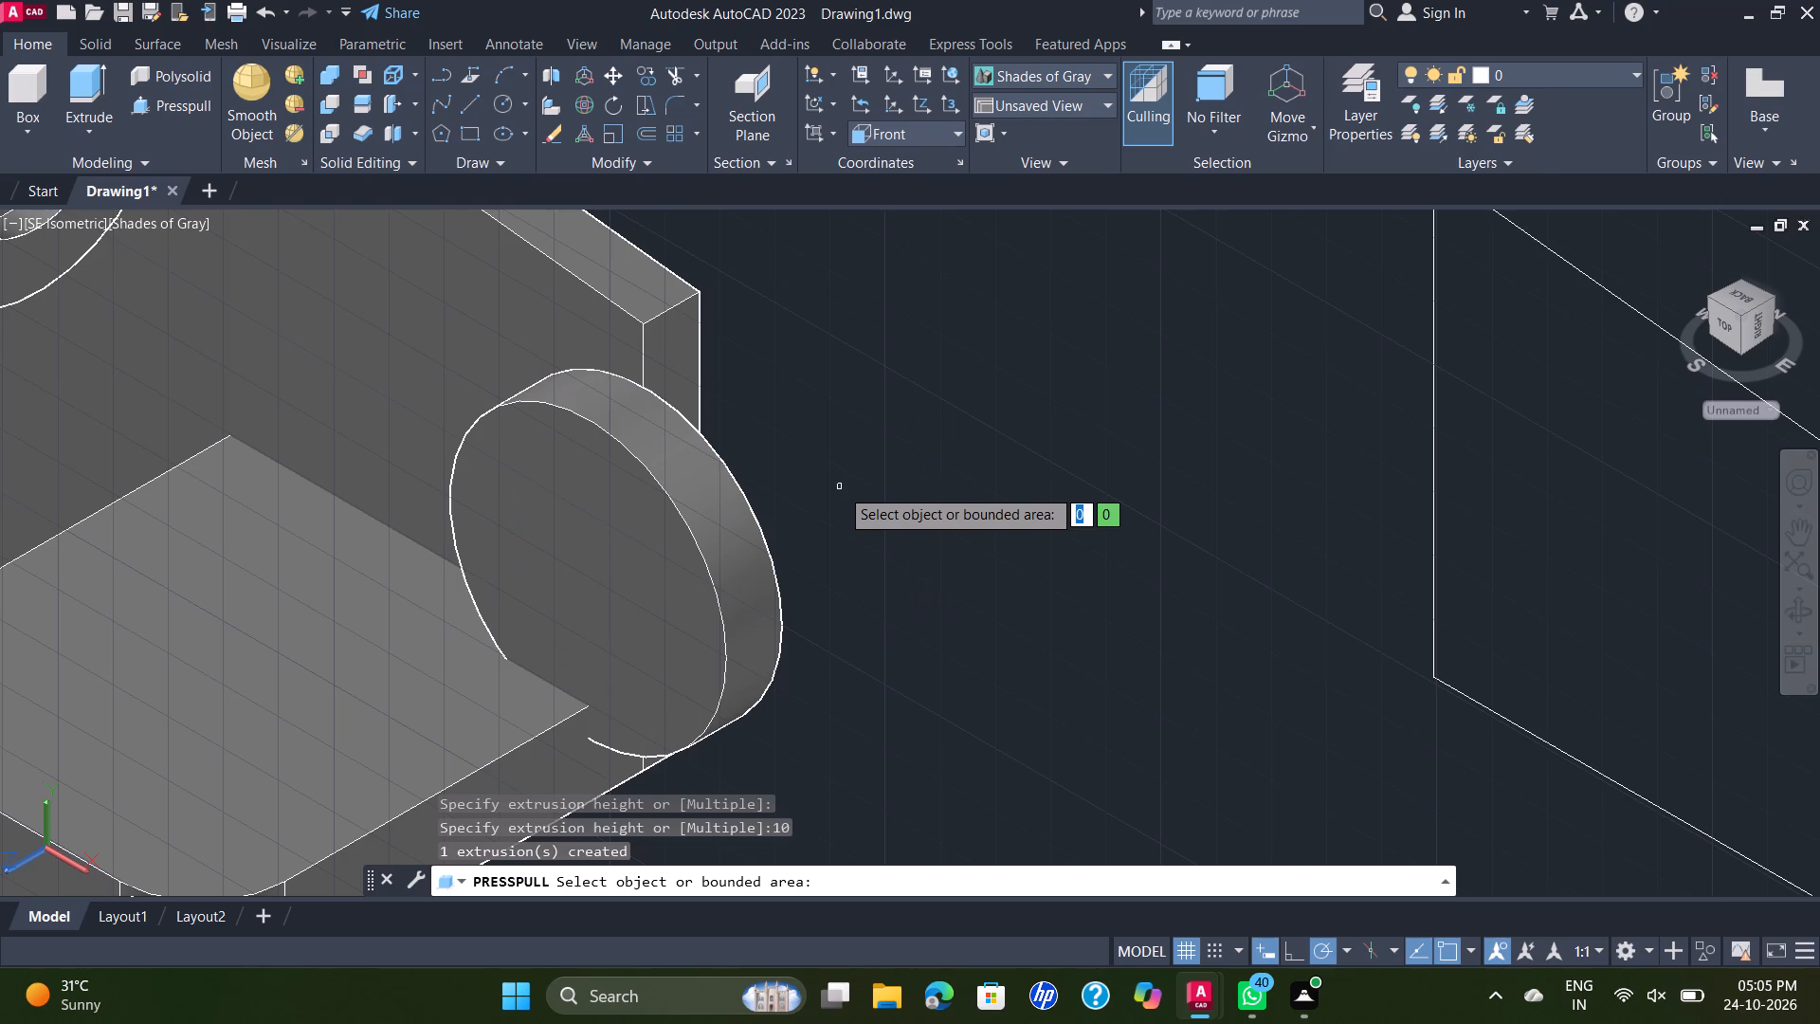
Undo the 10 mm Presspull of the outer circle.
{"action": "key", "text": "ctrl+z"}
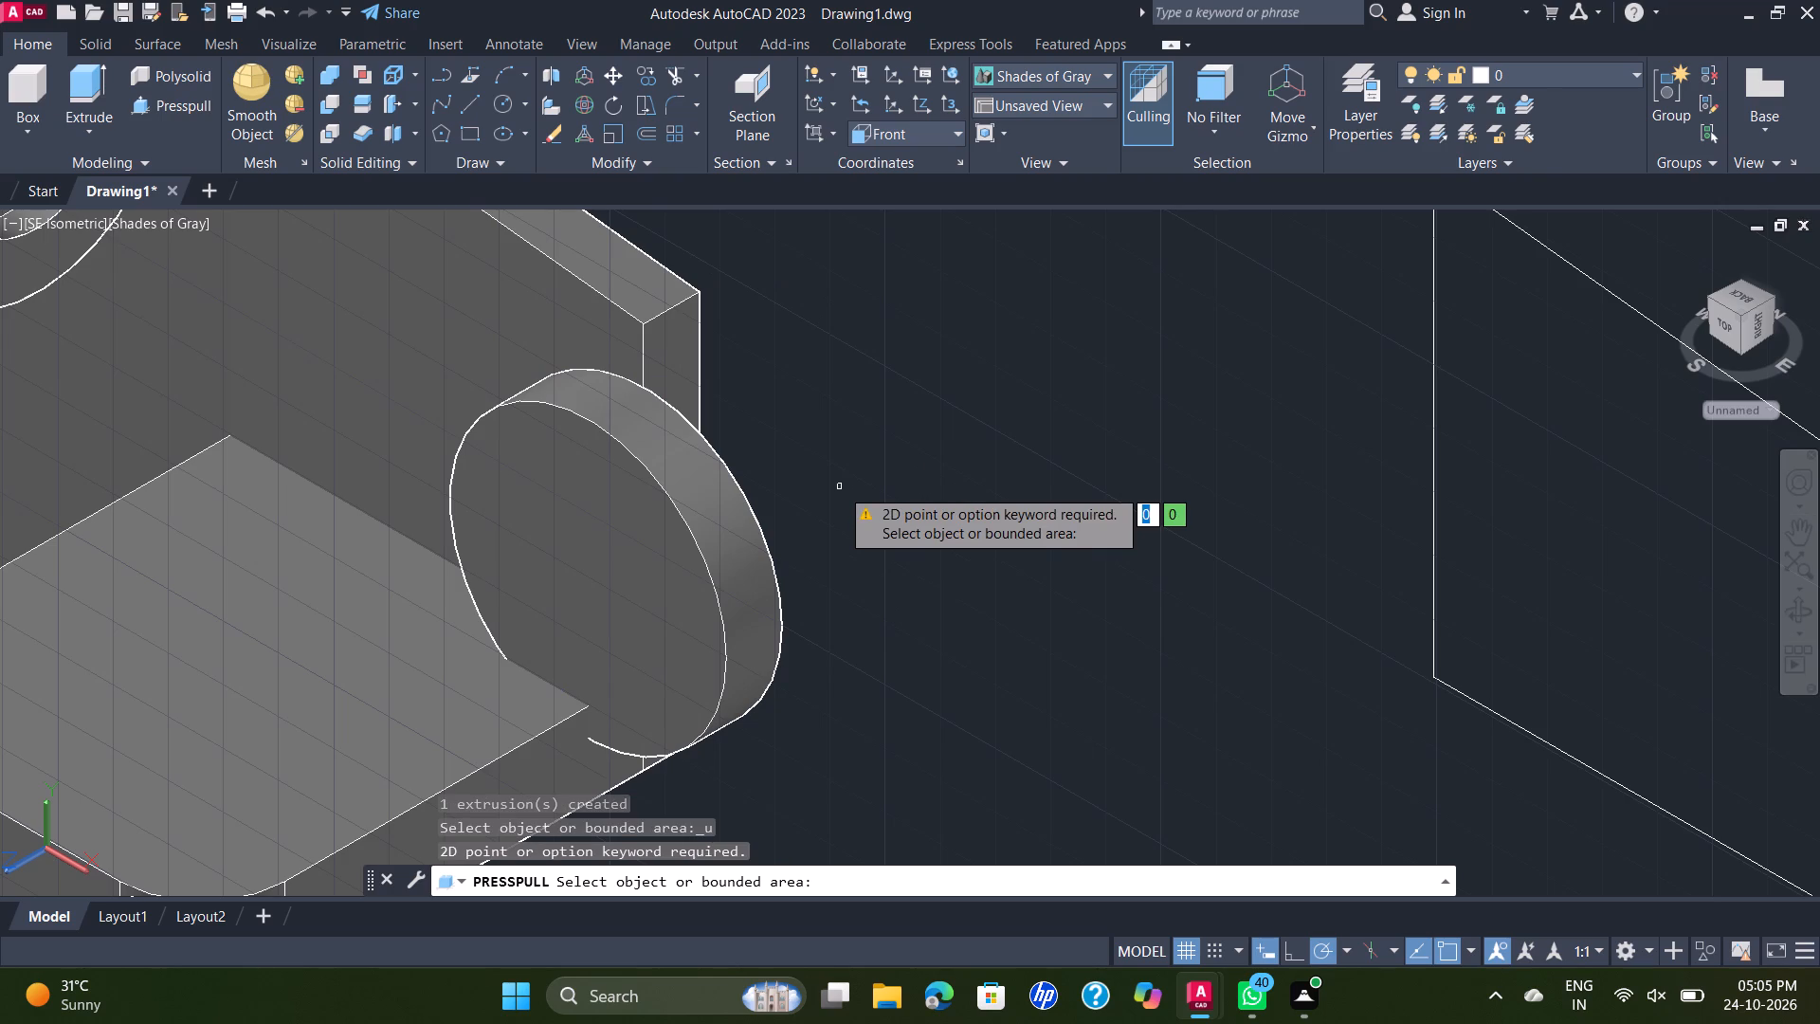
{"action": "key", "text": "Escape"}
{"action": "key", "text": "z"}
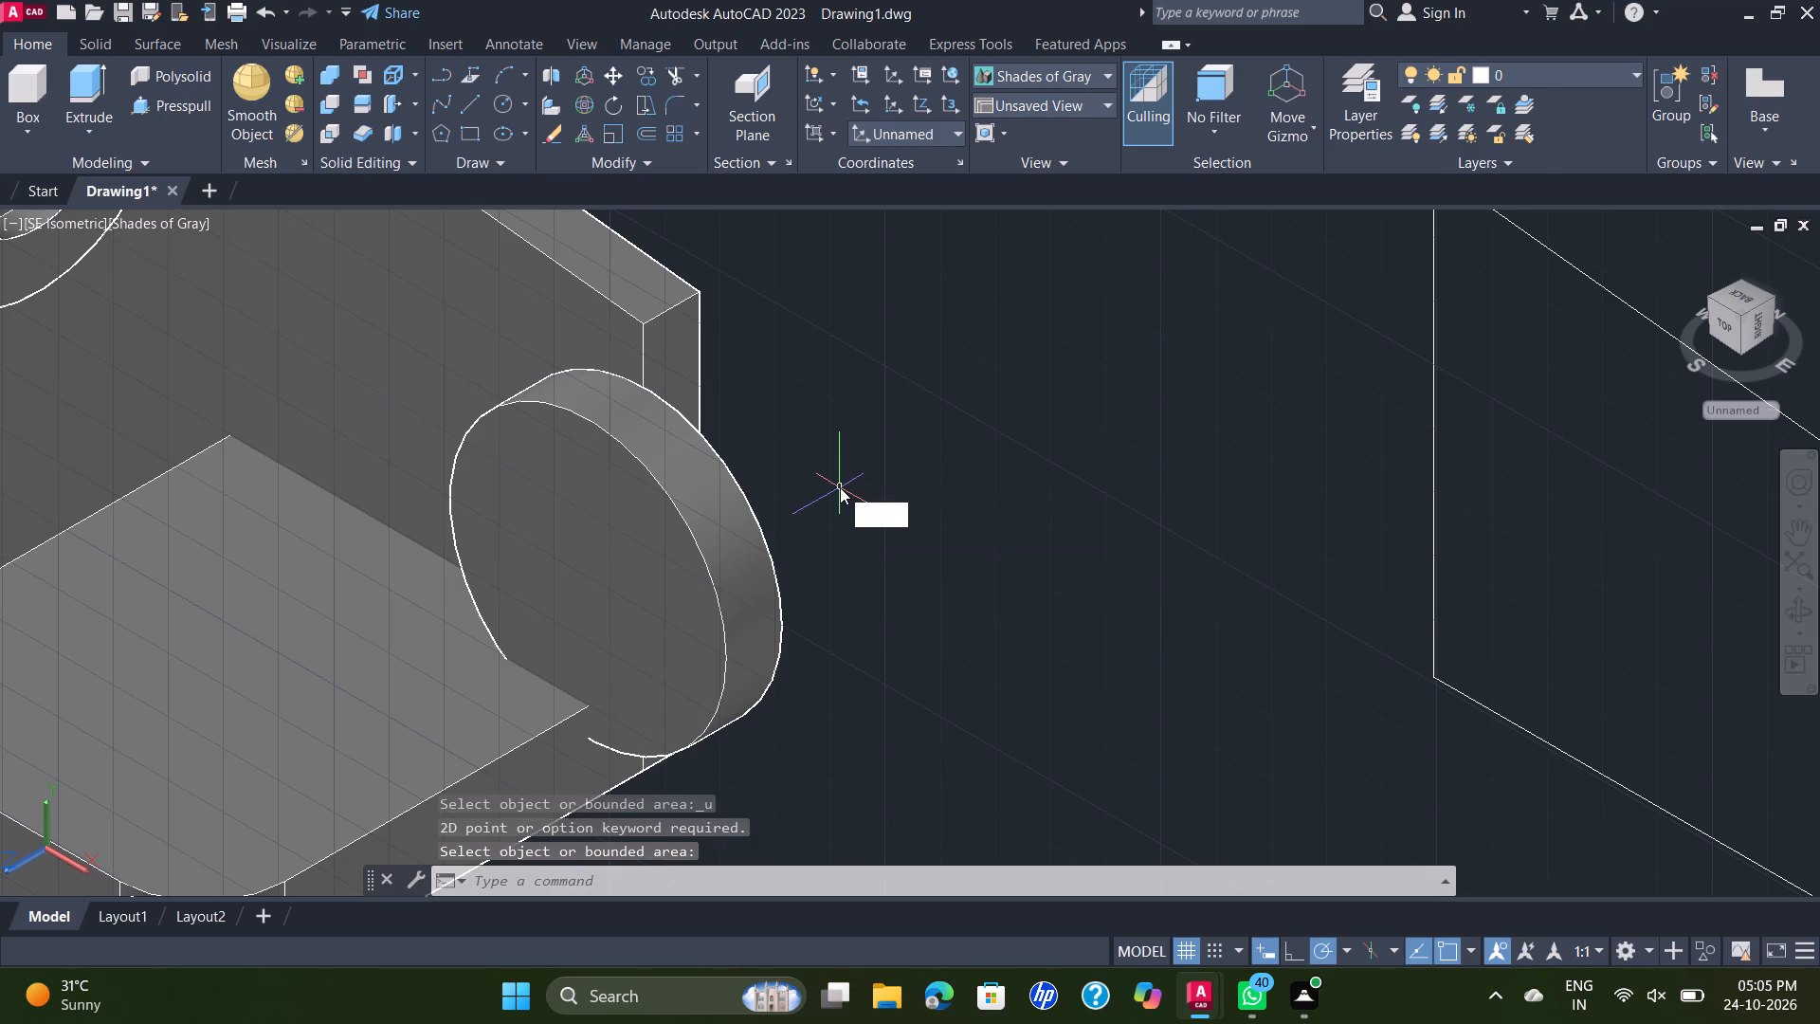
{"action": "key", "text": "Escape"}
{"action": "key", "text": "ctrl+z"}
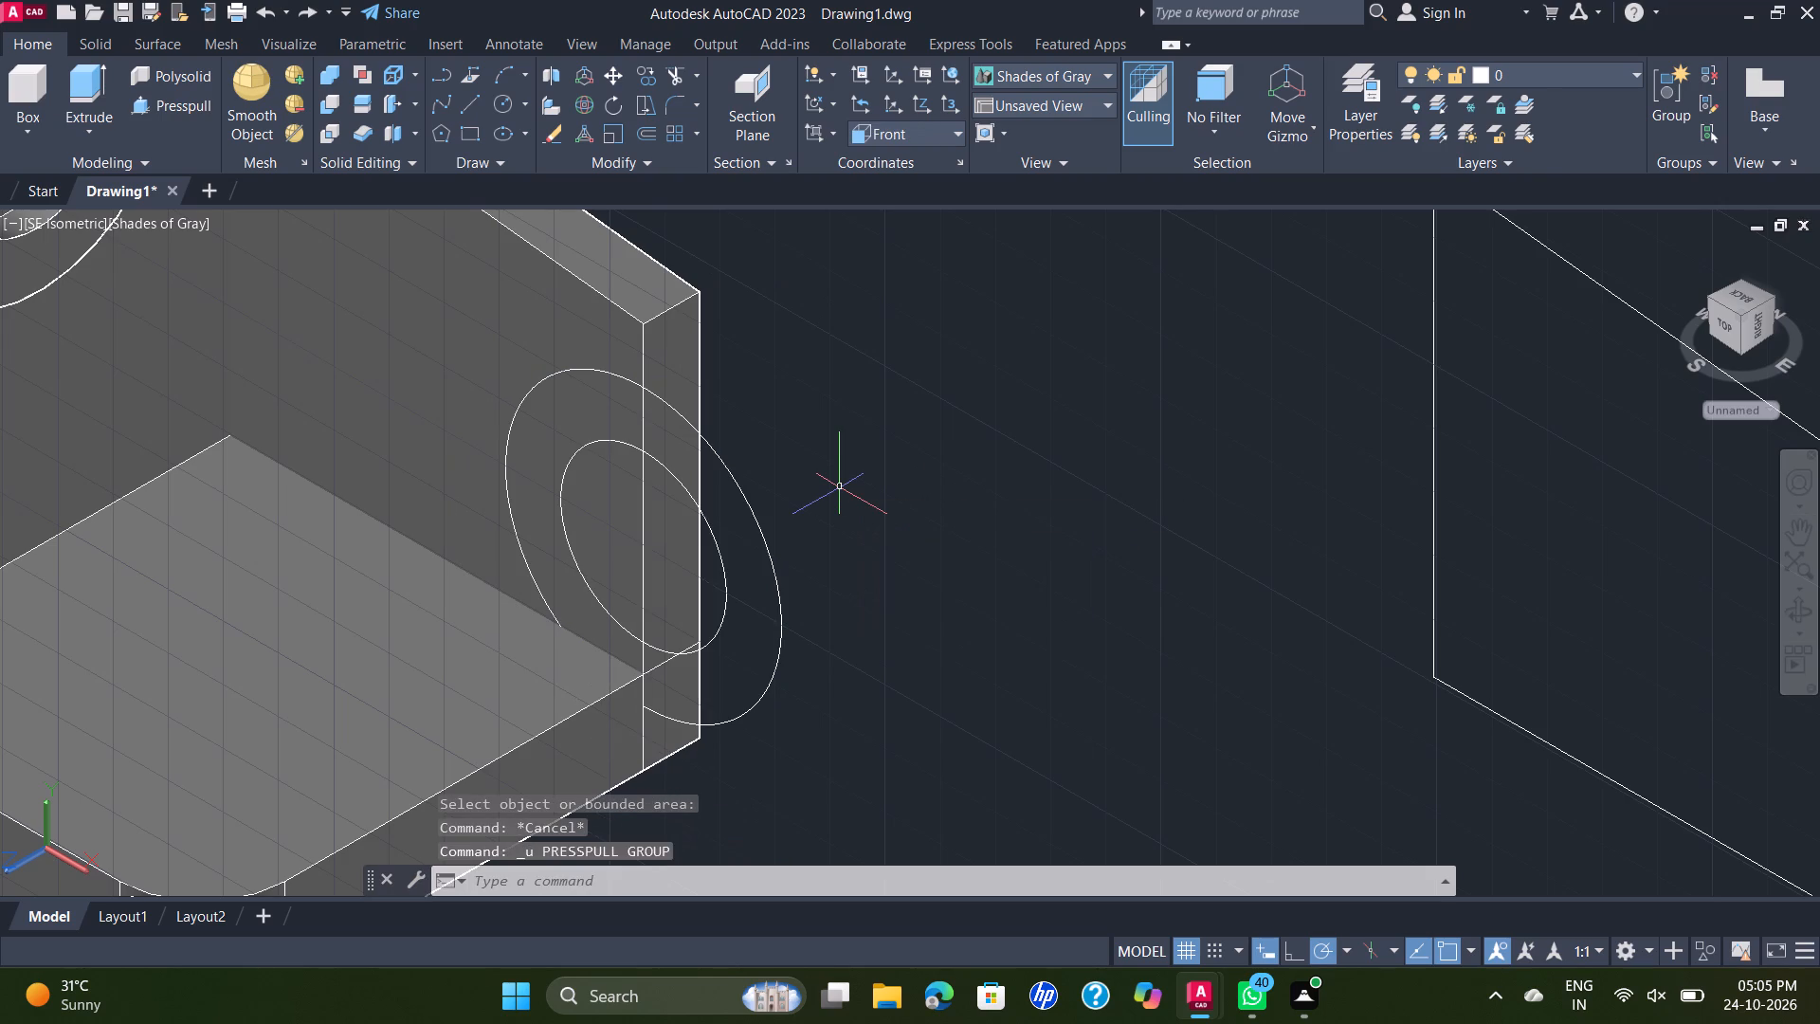
Presspull the outer 25 mm radius circle by -10 mm, into the sloped plate's thickness.
{"action": "left_click", "coordinate": [181, 106]}
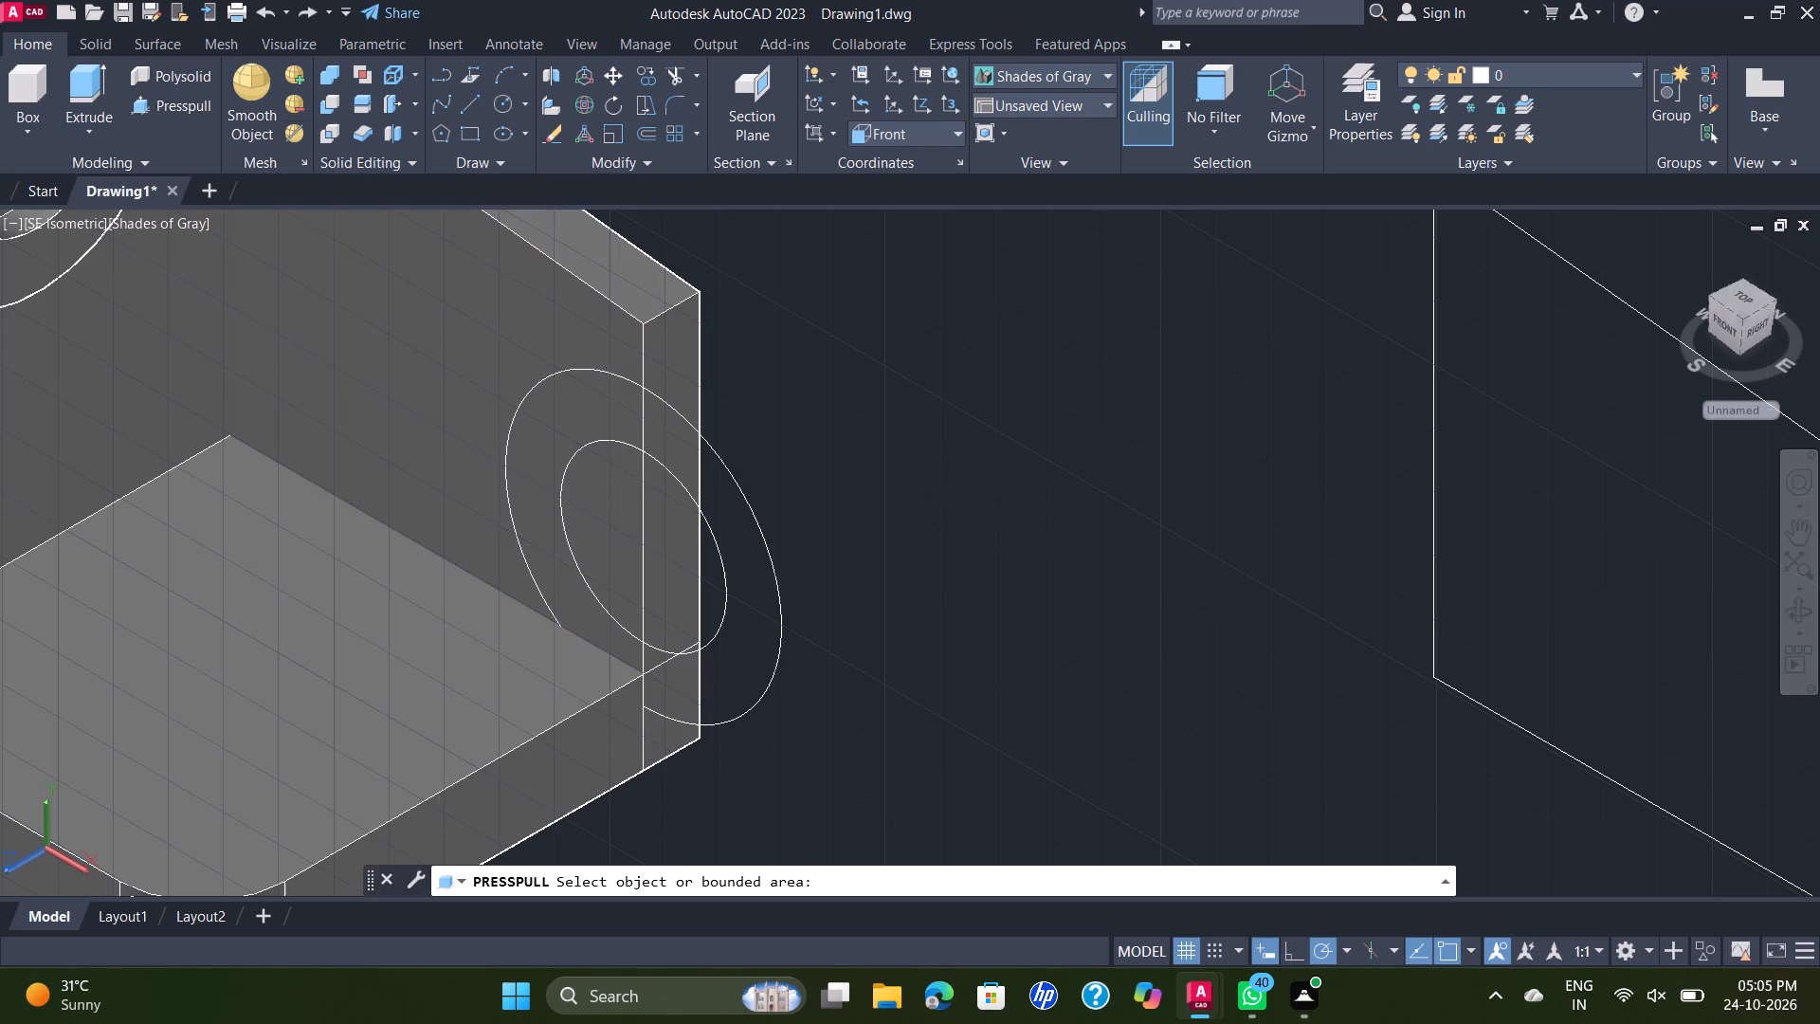
{"action": "left_click", "coordinate": [750, 515]}
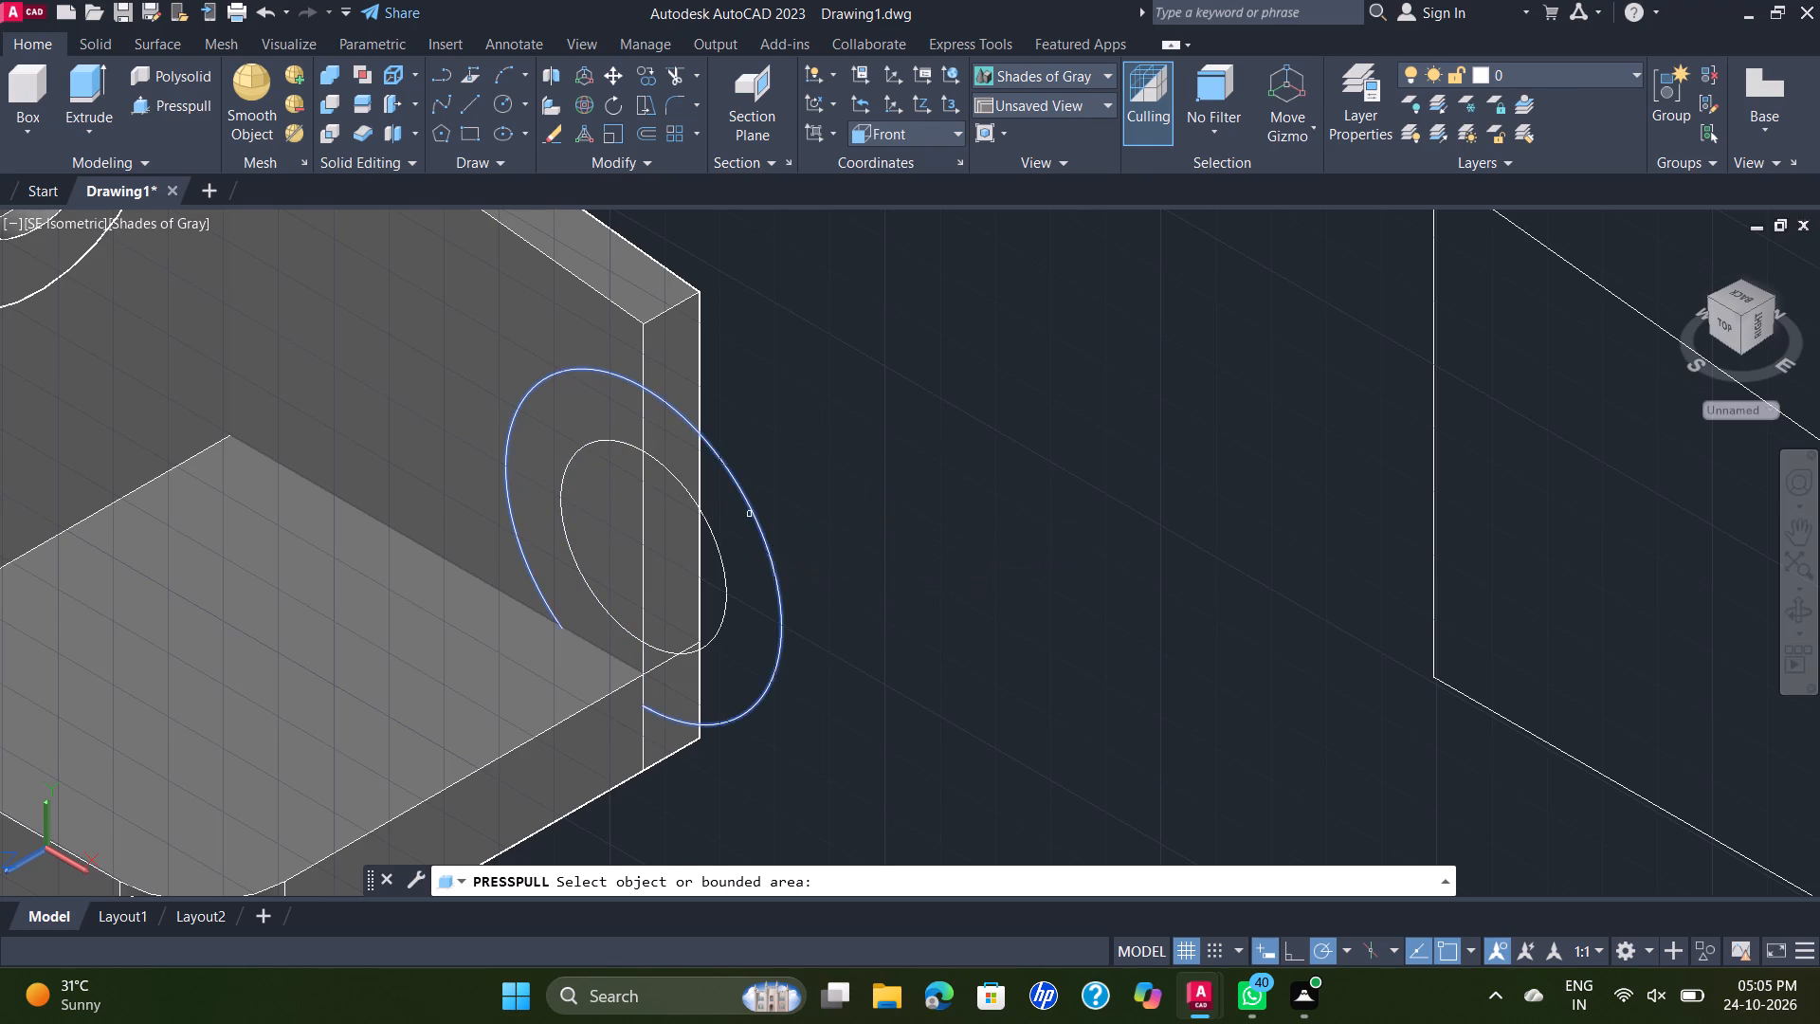
{"action": "type", "text": "-10"}
{"action": "key", "text": "Return"}
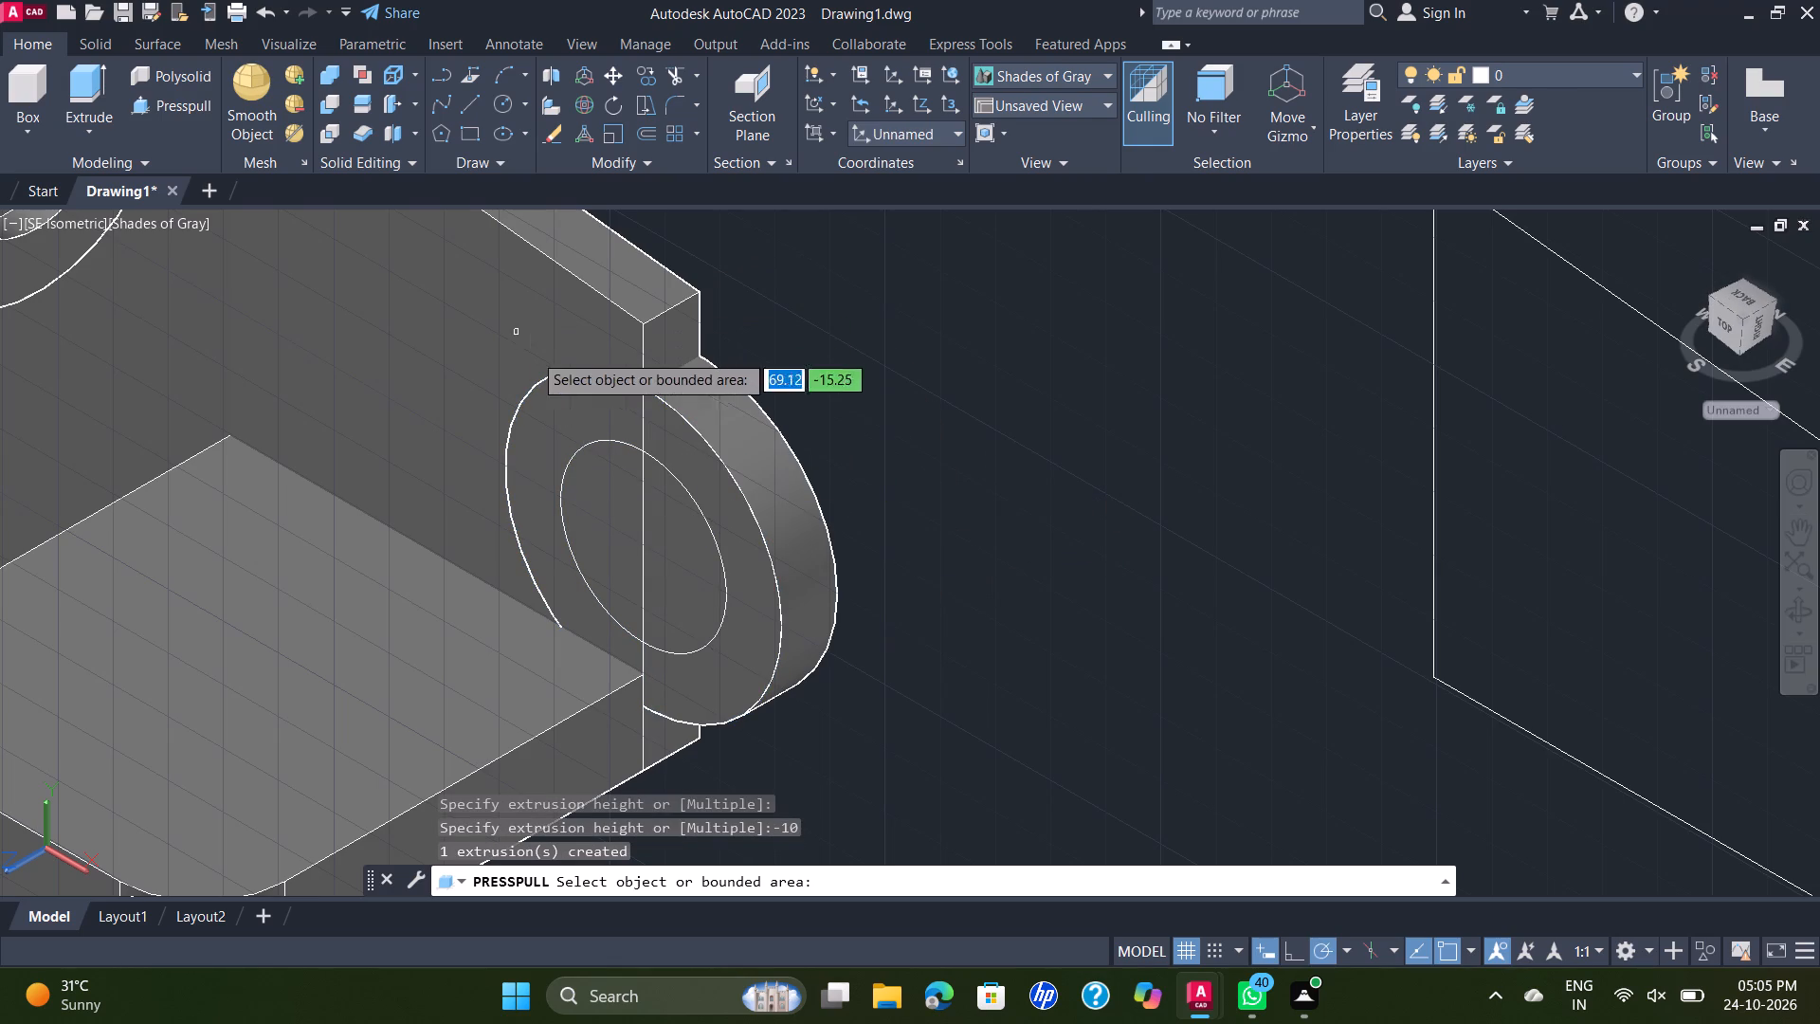
Presspull the area between the two circles on the sloped plate's inner face by -5 mm.
{"action": "left_click", "coordinate": [592, 420]}
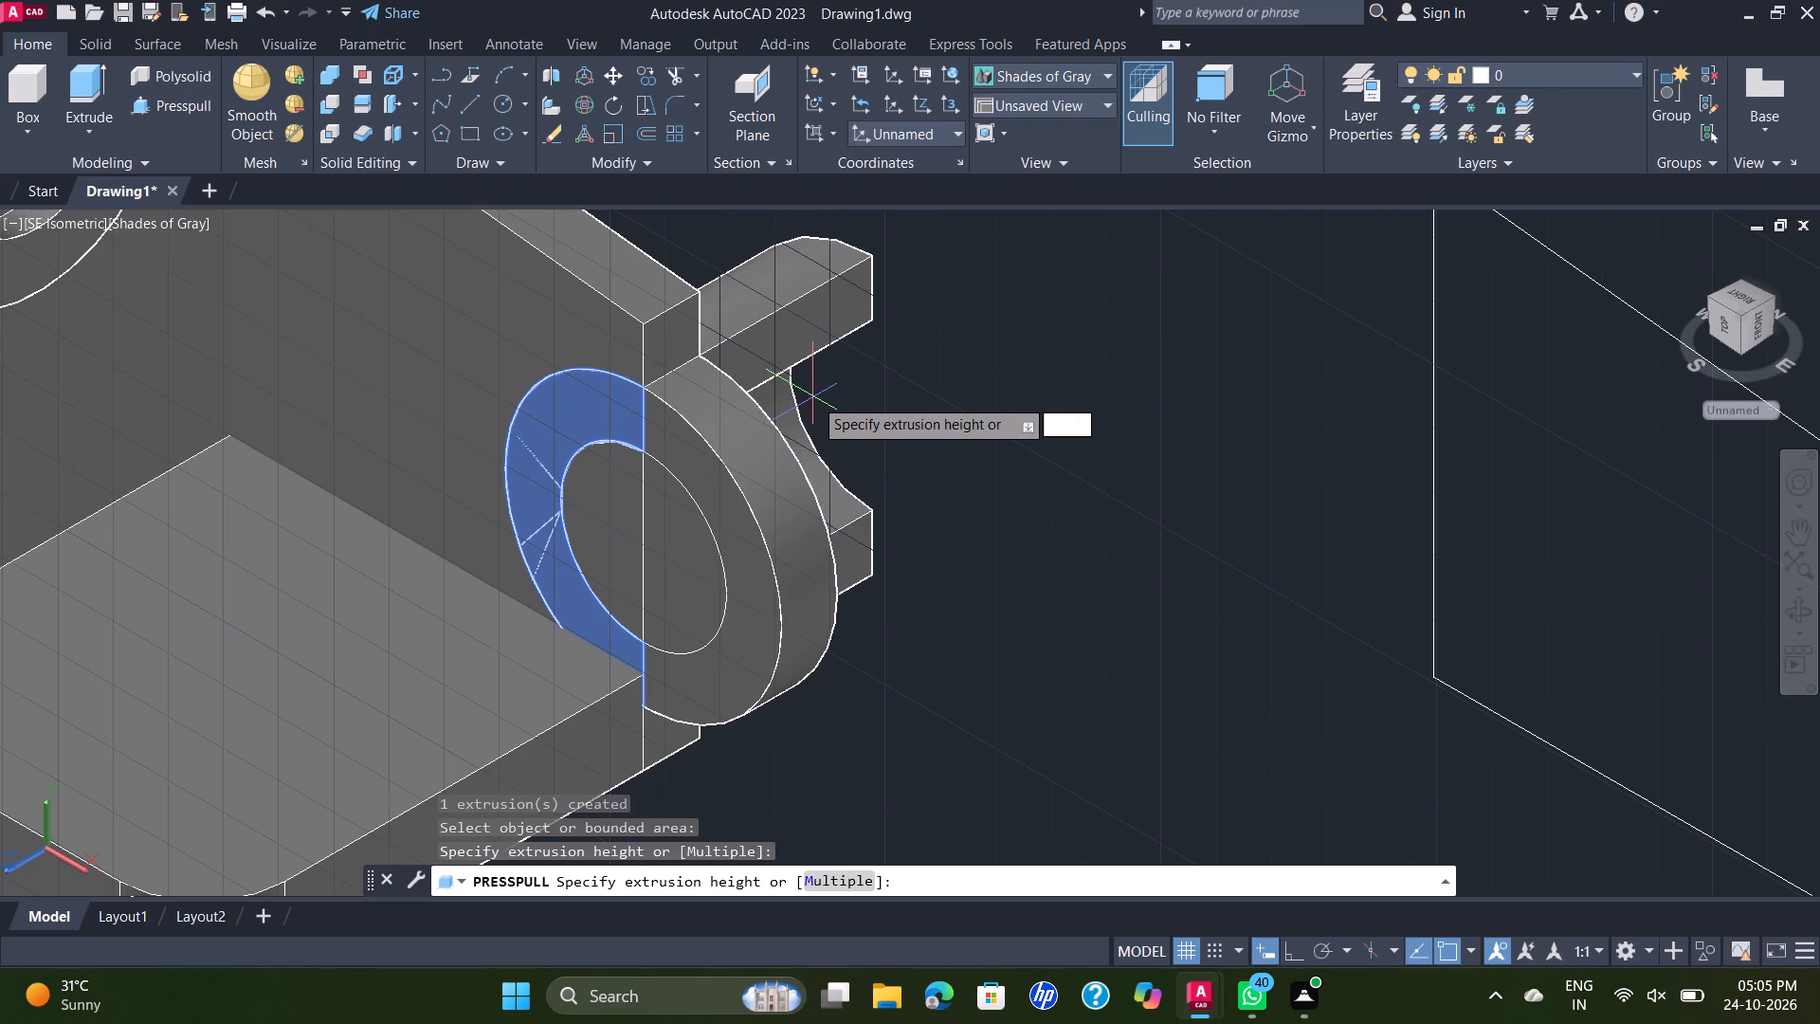
{"action": "type", "text": "-5"}
{"action": "key", "text": "Return"}
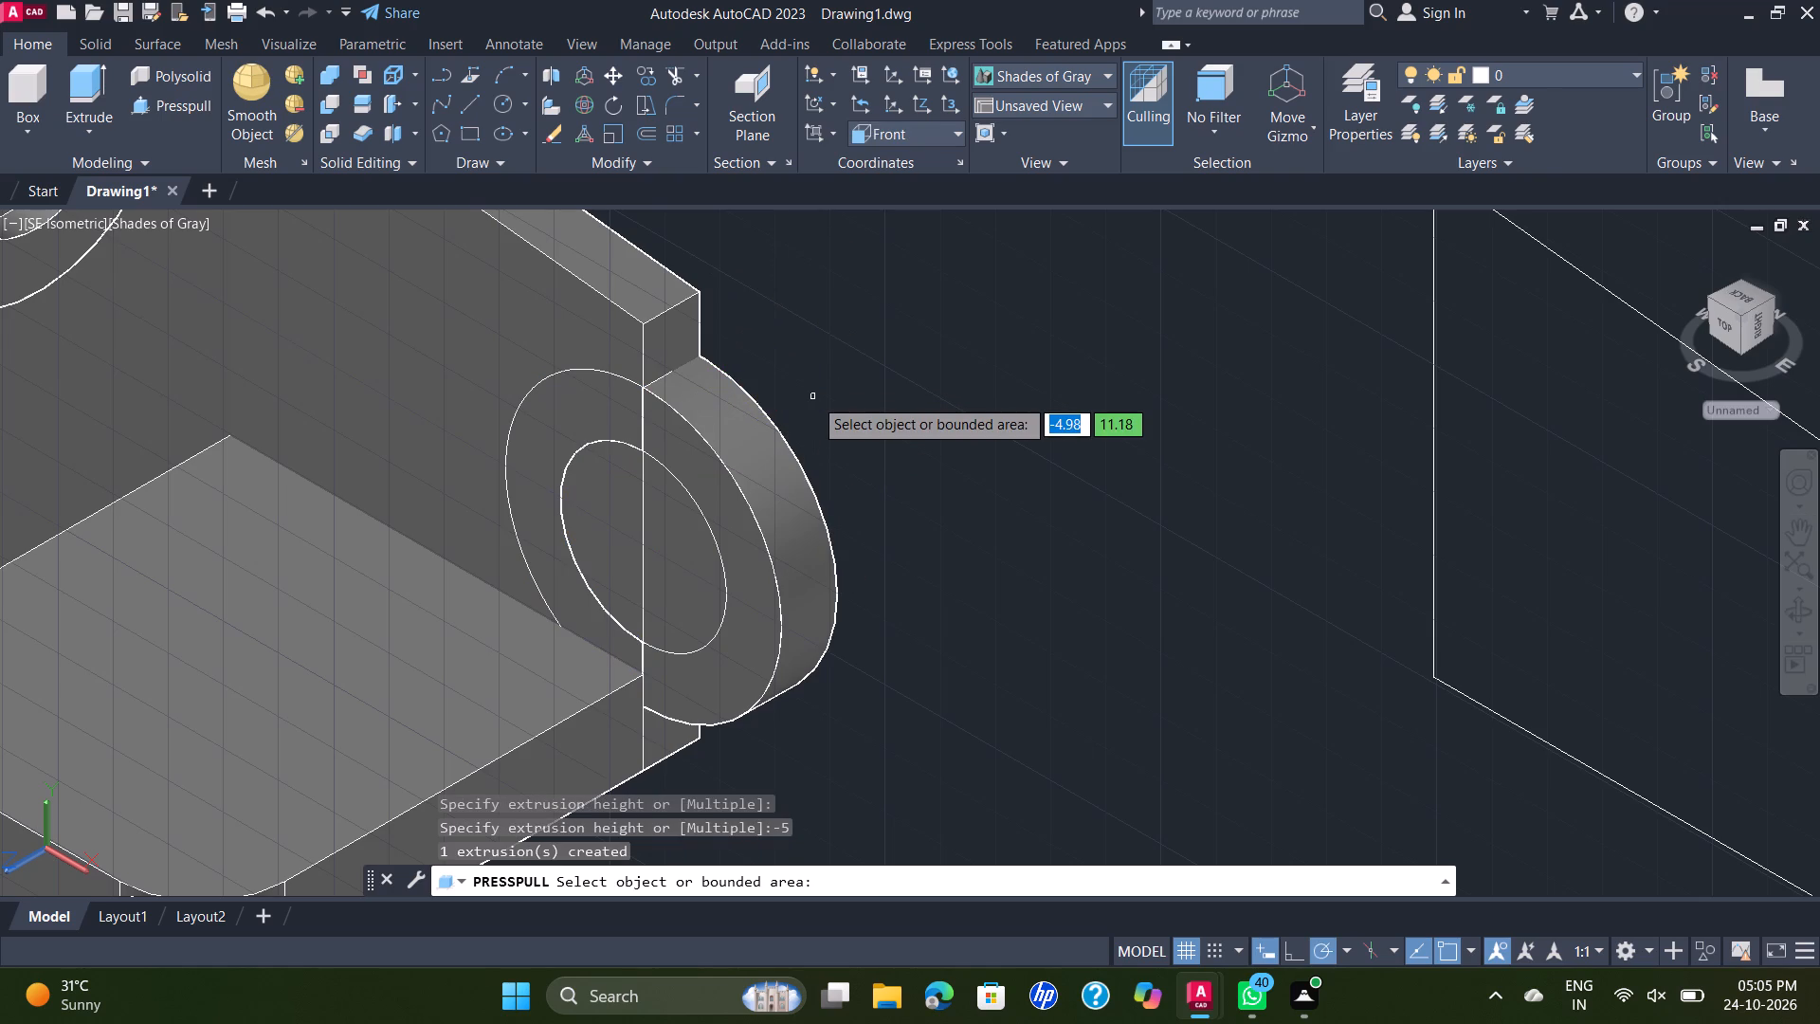
Presspull the part of the ring between the two circles lying on the sloped plate's inner face by -5 mm.
{"action": "left_click", "coordinate": [566, 428]}
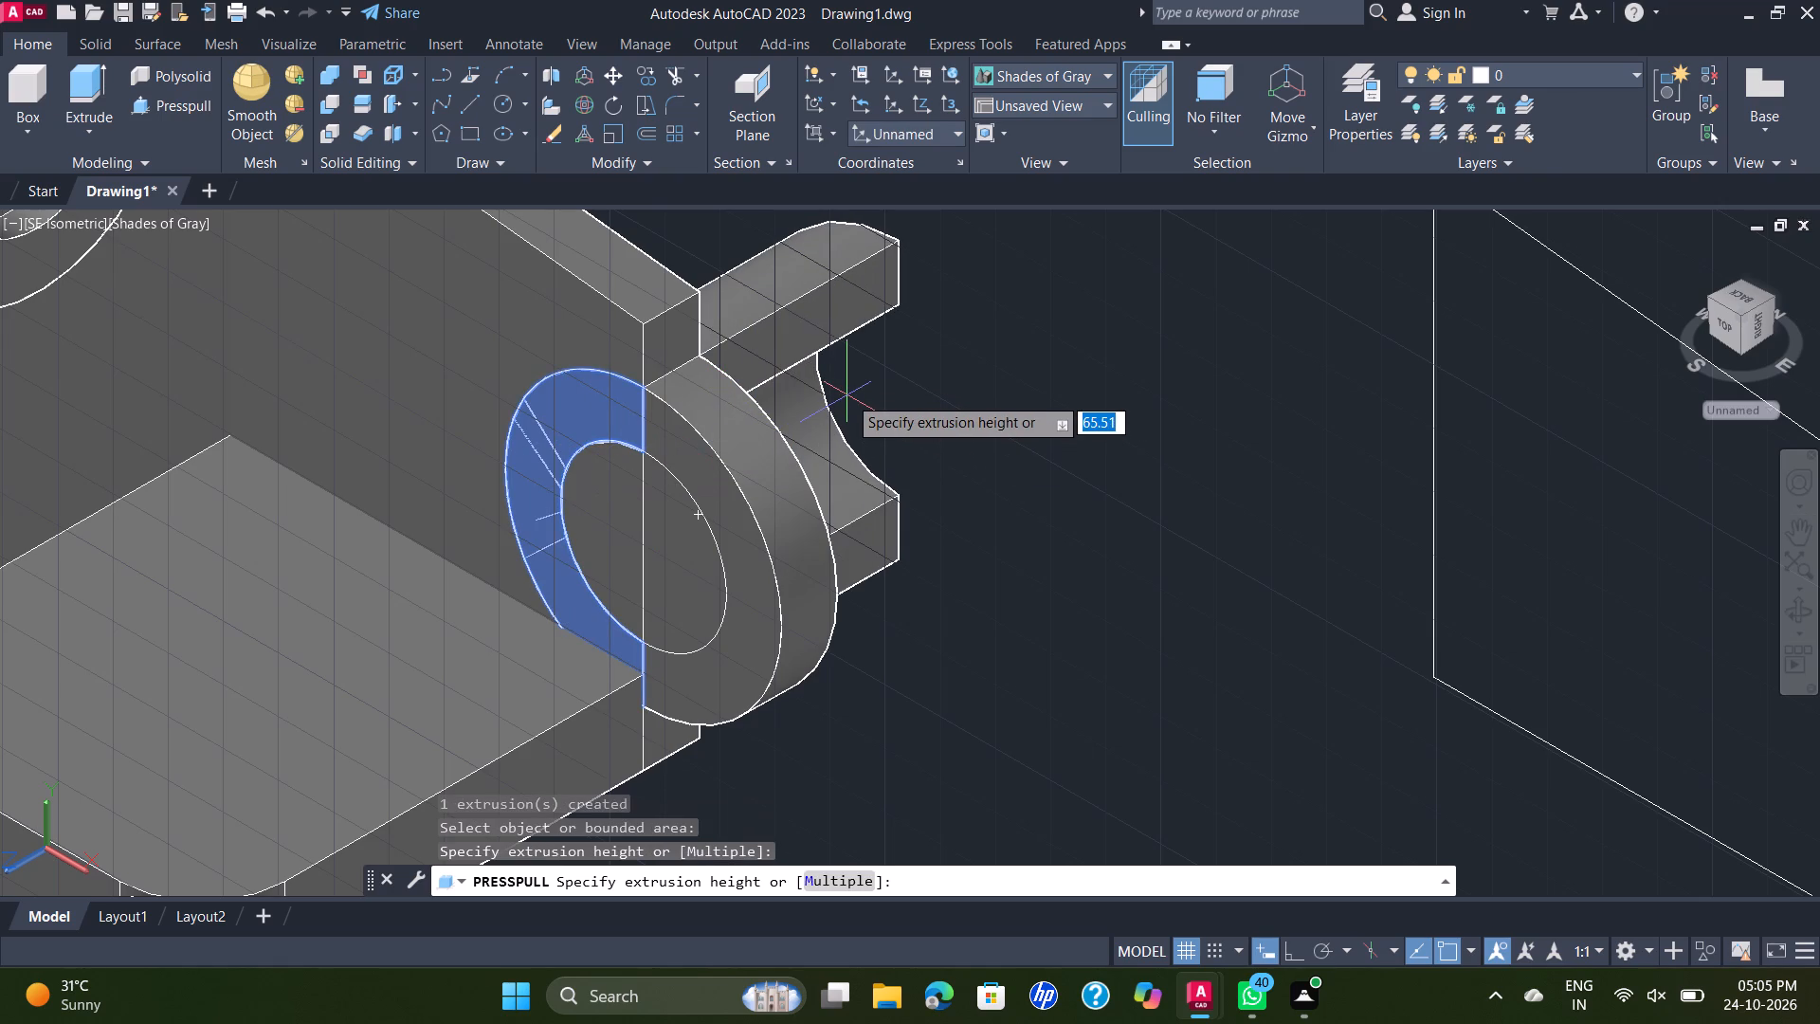
{"action": "type", "text": "/5"}
{"action": "key", "text": "Return"}
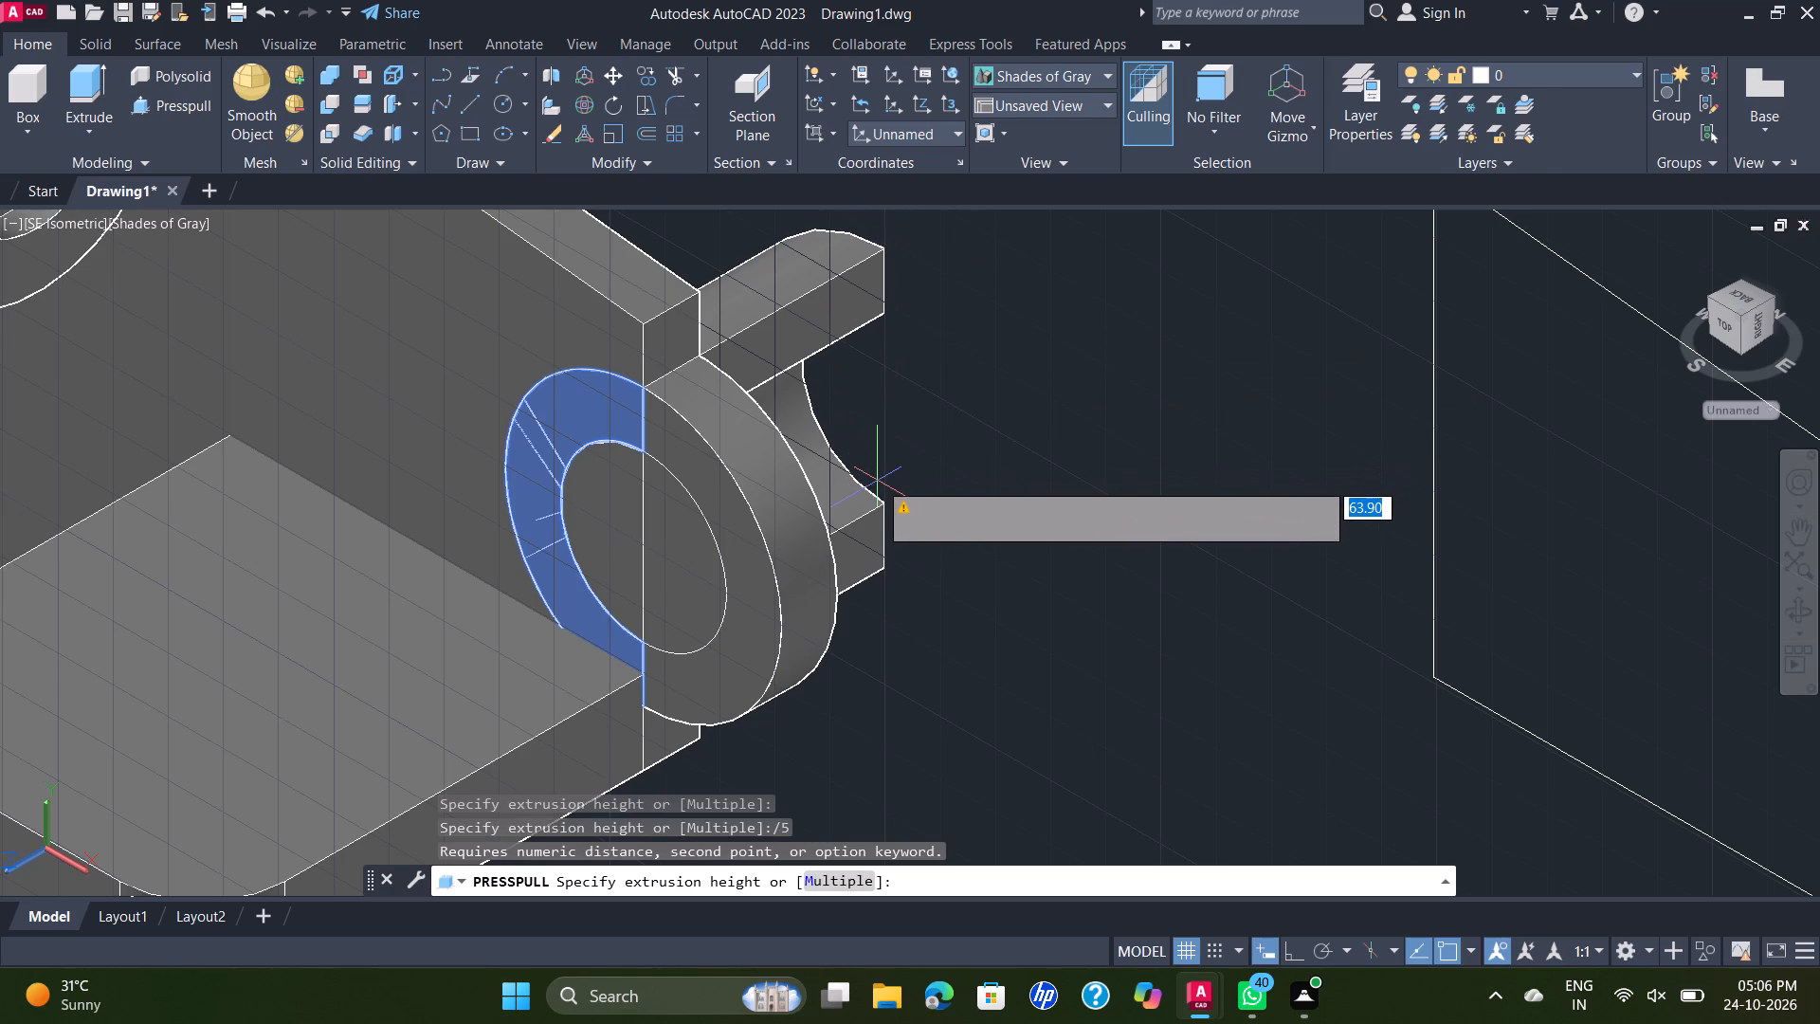
{"action": "key", "text": "minus"}
{"action": "key", "text": "5"}
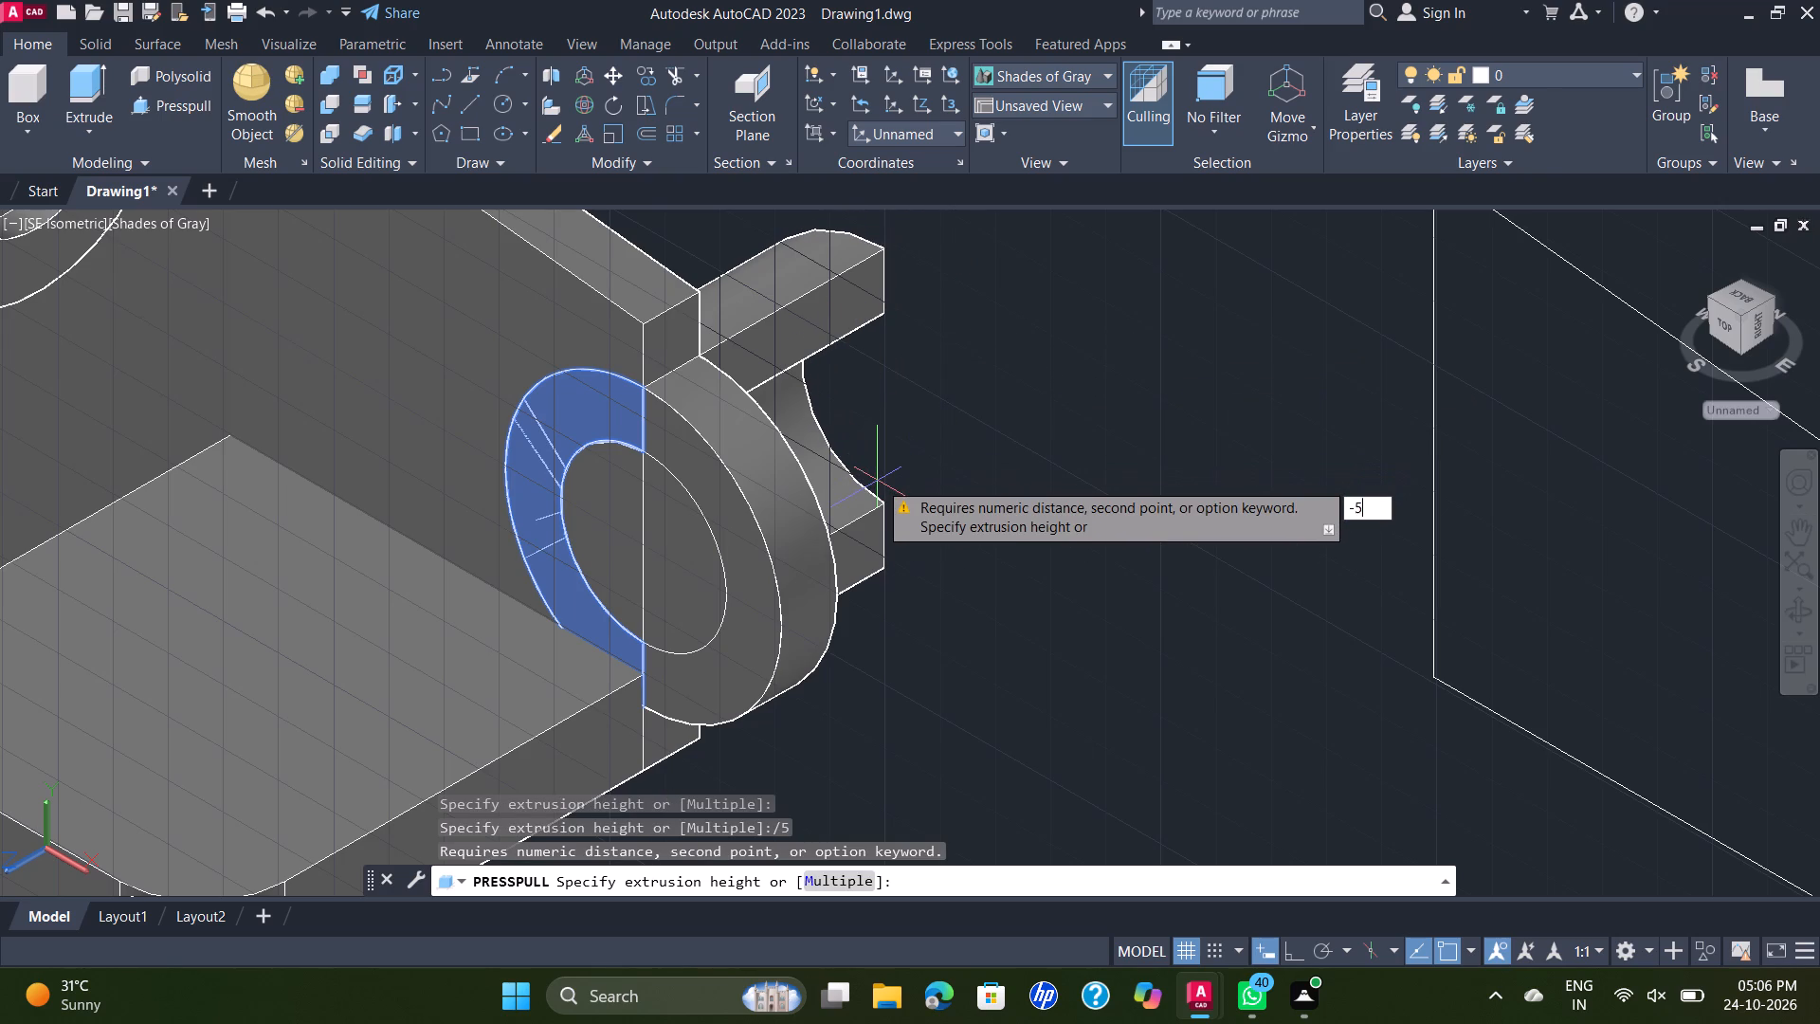
{"action": "key", "text": "Return"}
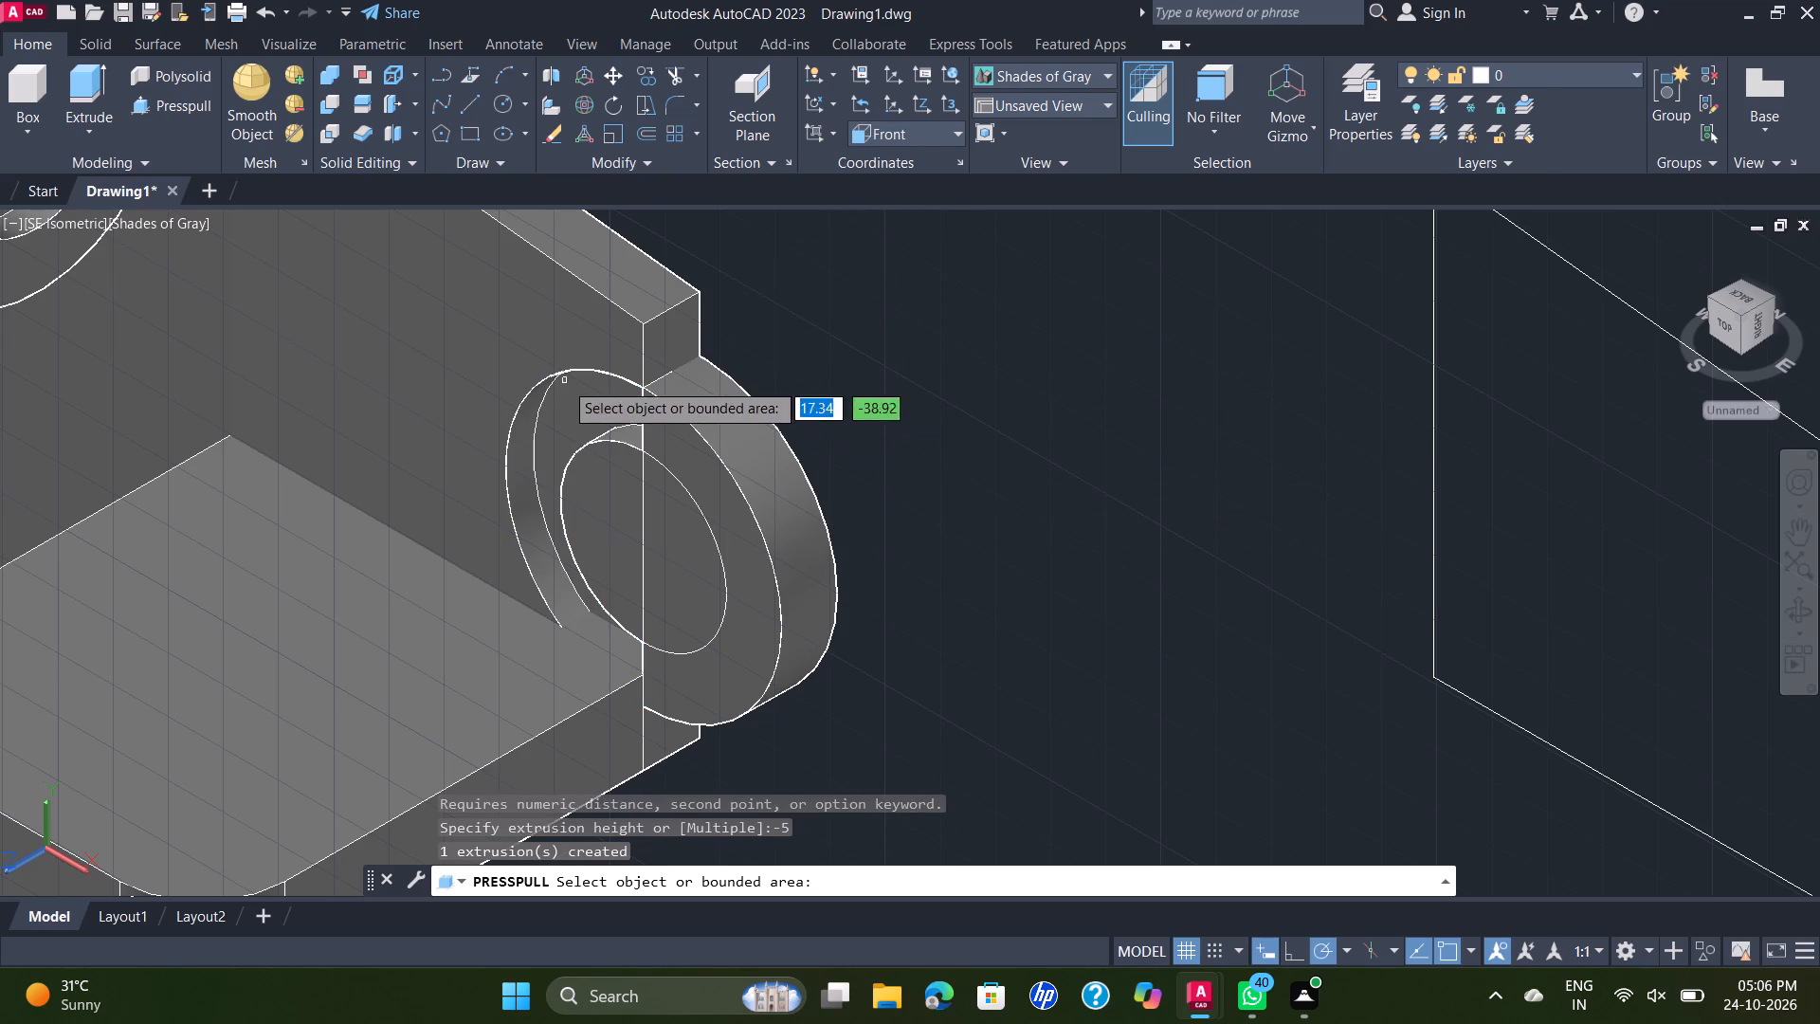
Presspull the half of the inner 15 mm circle lying on the sloped plate right through the plate's thickness.
{"action": "scroll", "coordinate": [923, 467], "scroll_direction": "up", "scroll_amount": 1}
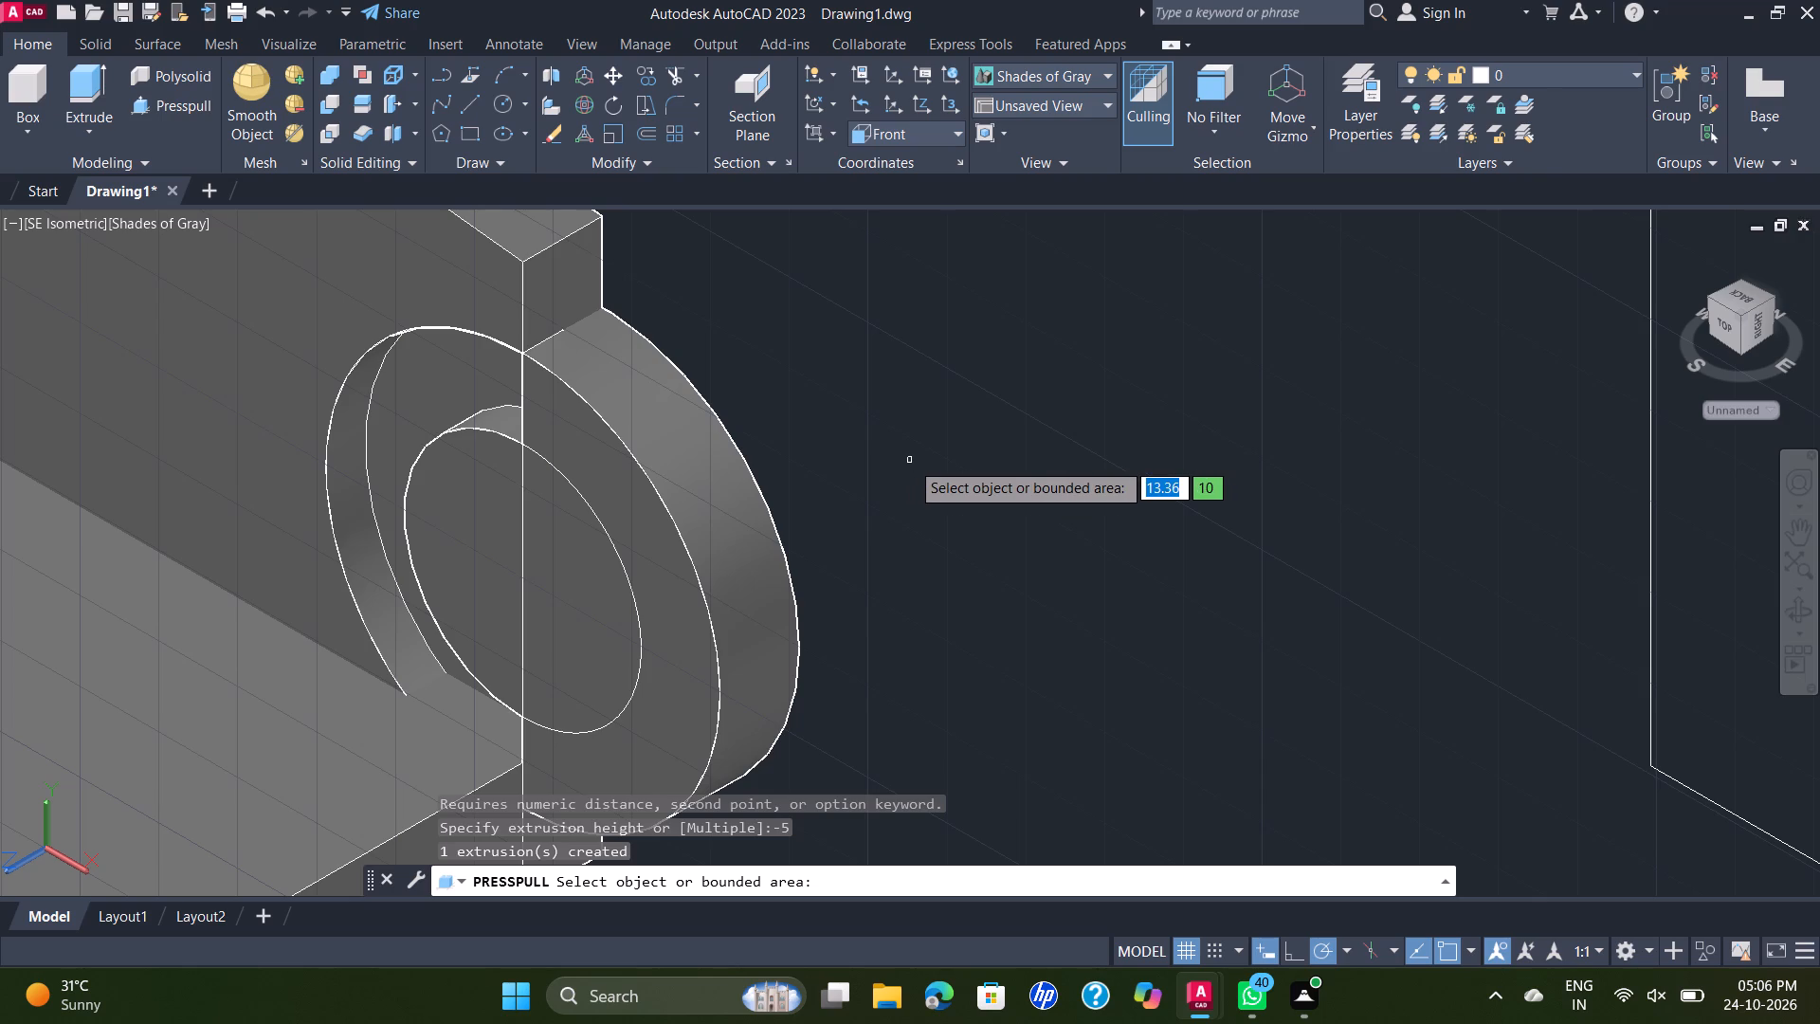
{"action": "middle_click_drag", "start_coordinate": [910, 461], "coordinate": [1108, 354], "text": "shift"}
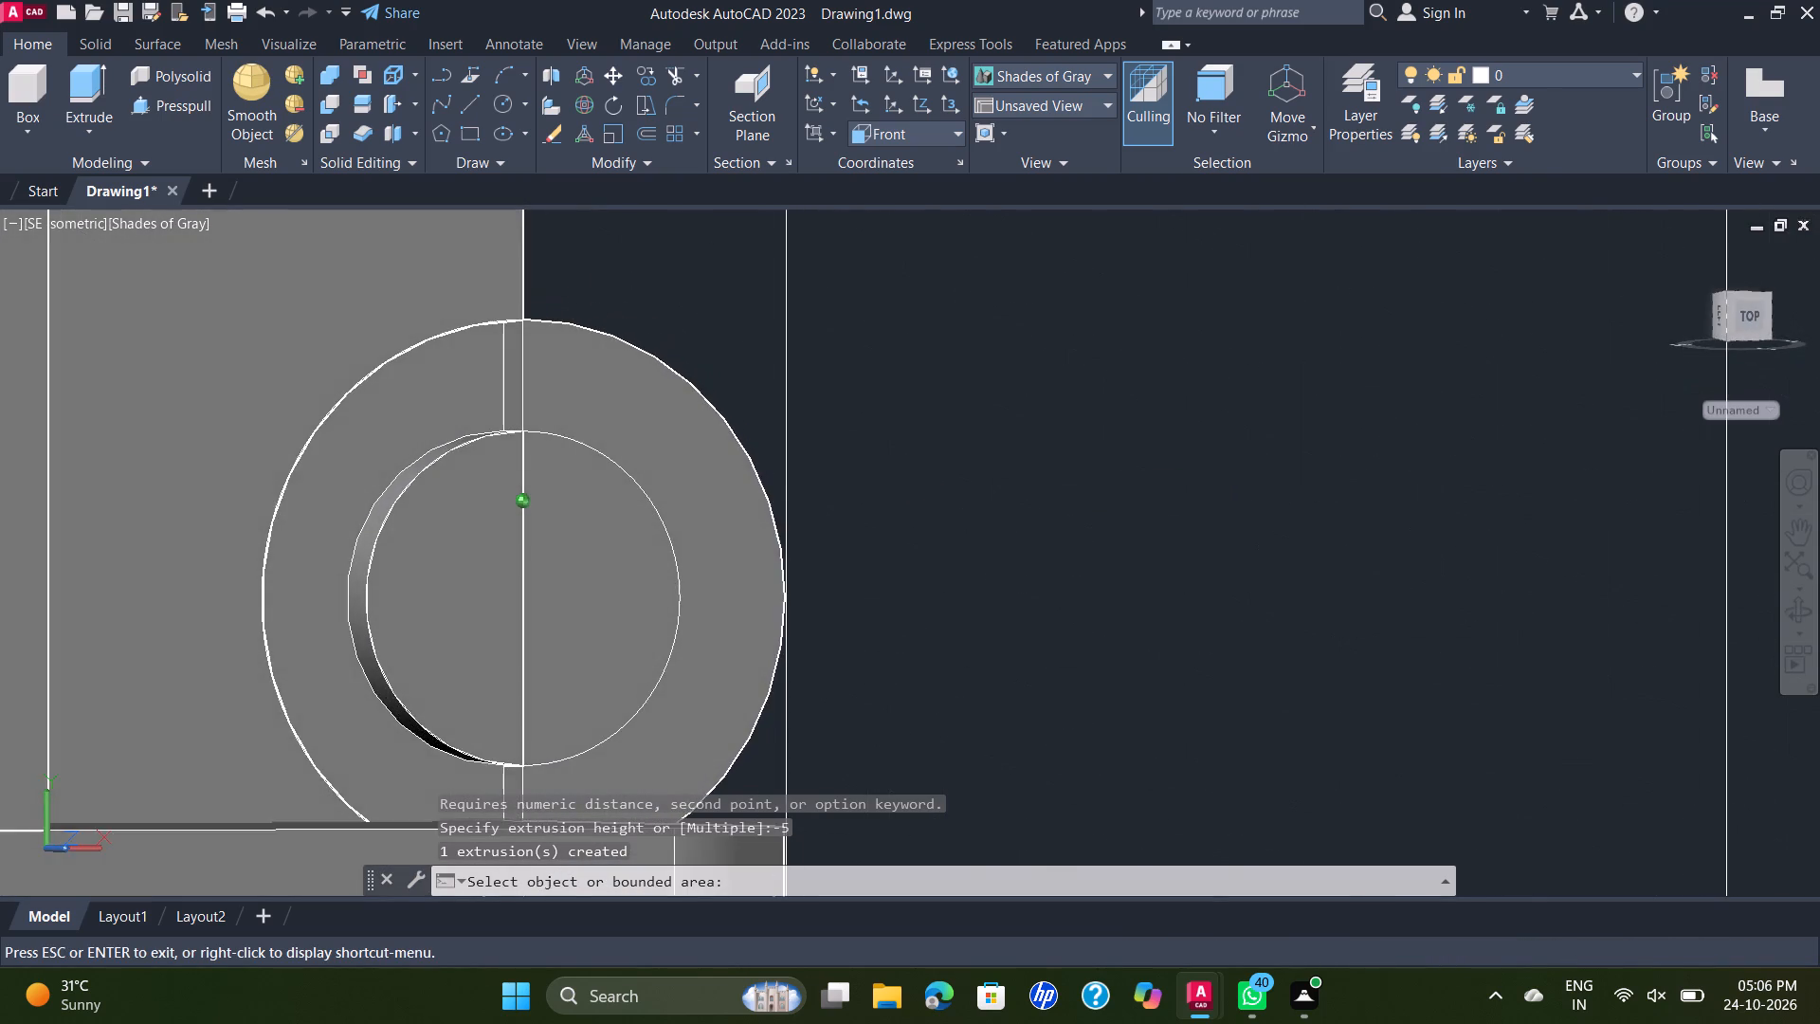
{"action": "middle_click_drag", "start_coordinate": [1108, 354], "coordinate": [955, 406], "text": "shift"}
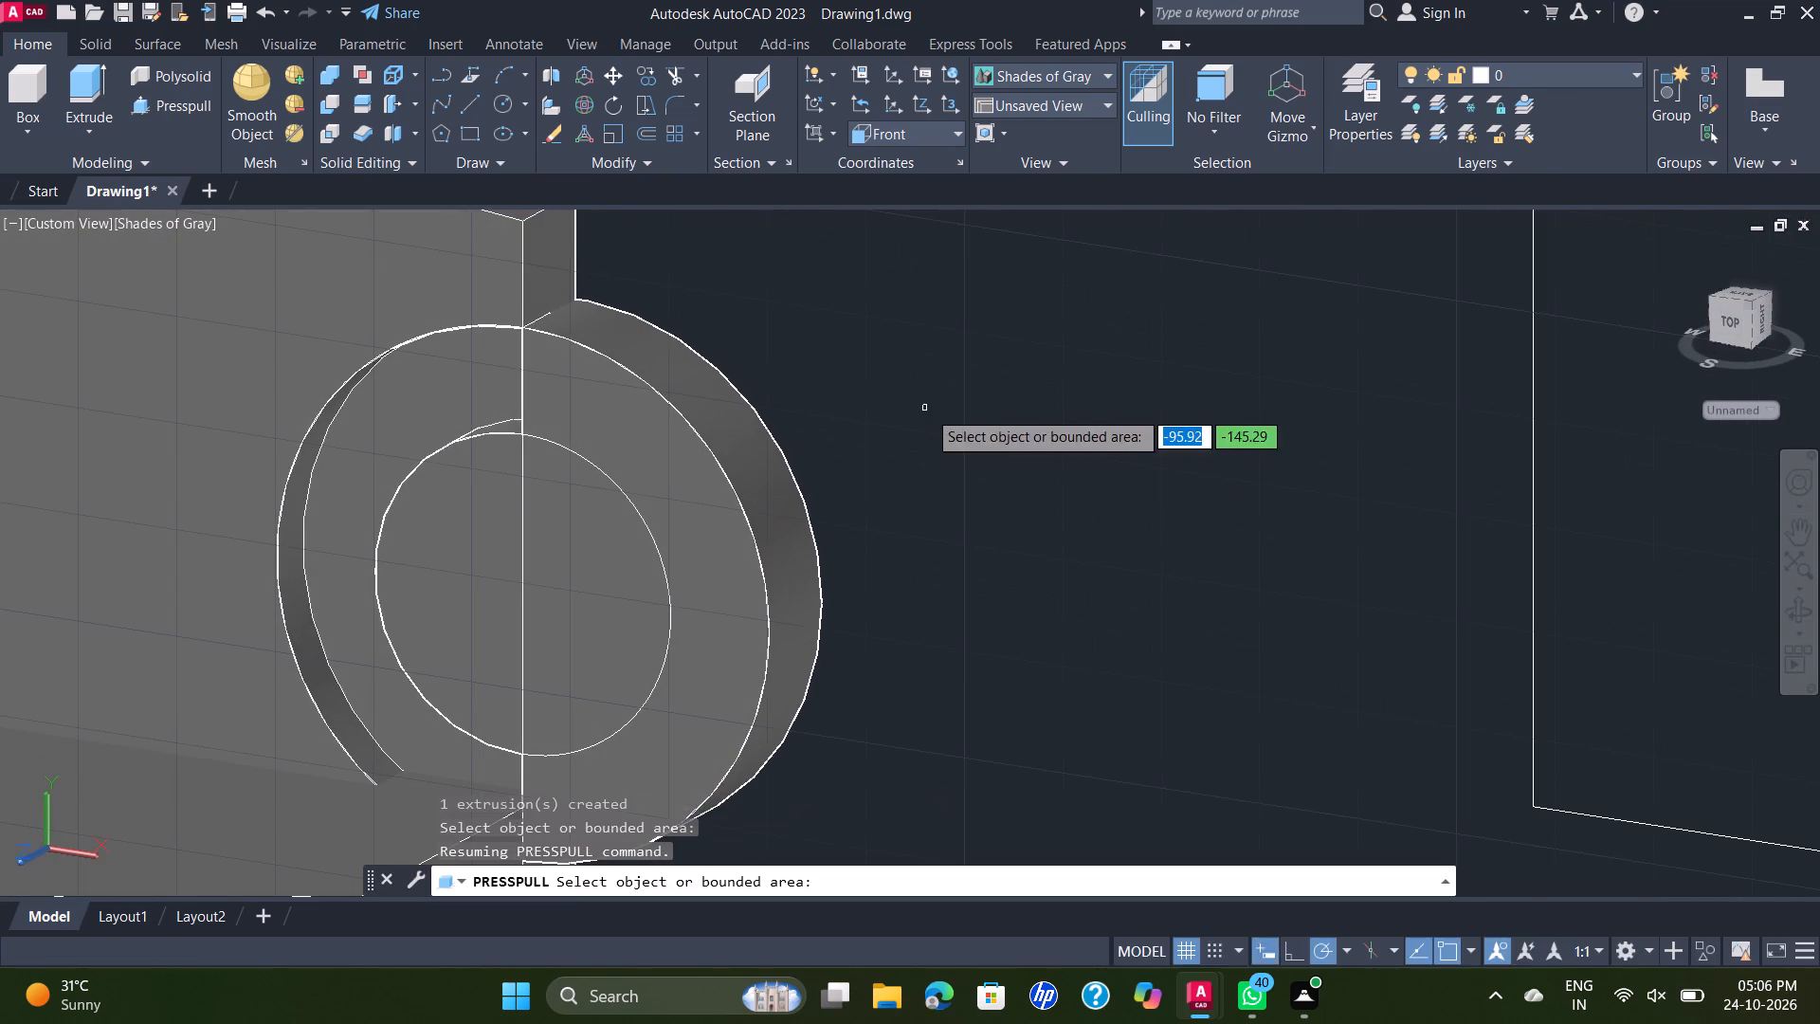
{"action": "middle_click_drag", "start_coordinate": [928, 410], "coordinate": [870, 396], "text": "shift"}
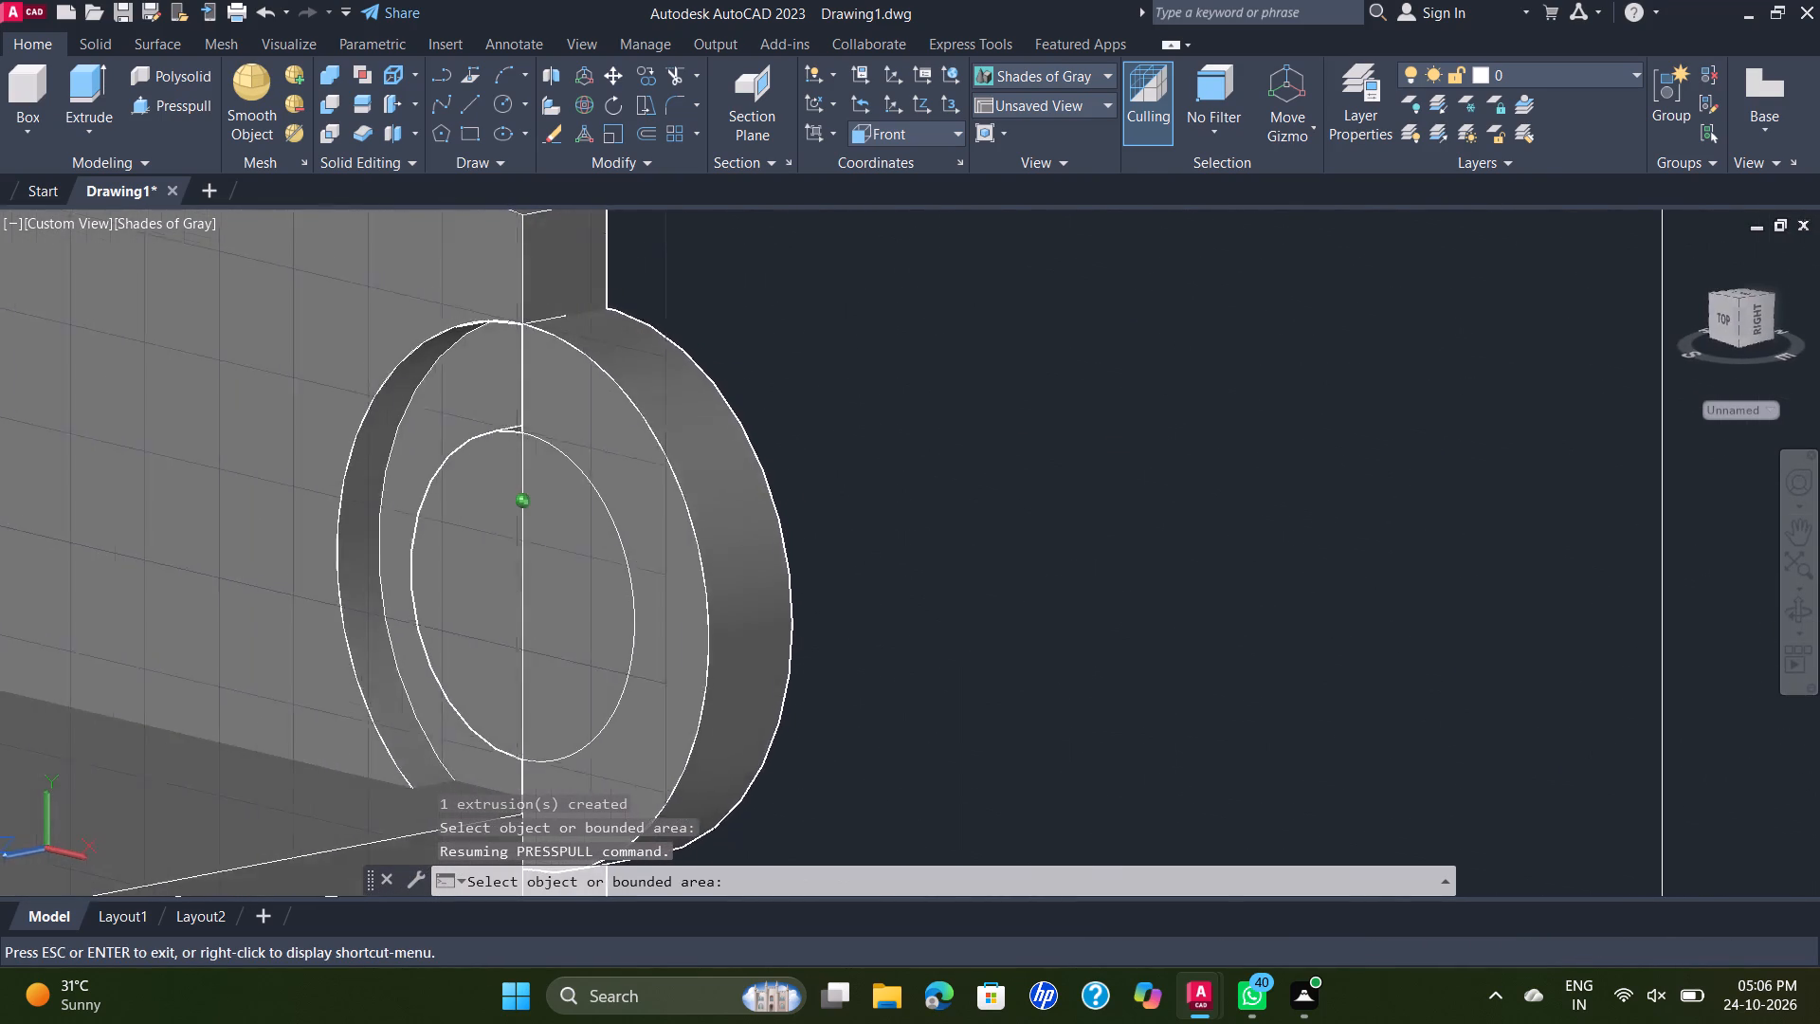
{"action": "middle_click_drag", "start_coordinate": [870, 396], "coordinate": [919, 413], "text": "shift"}
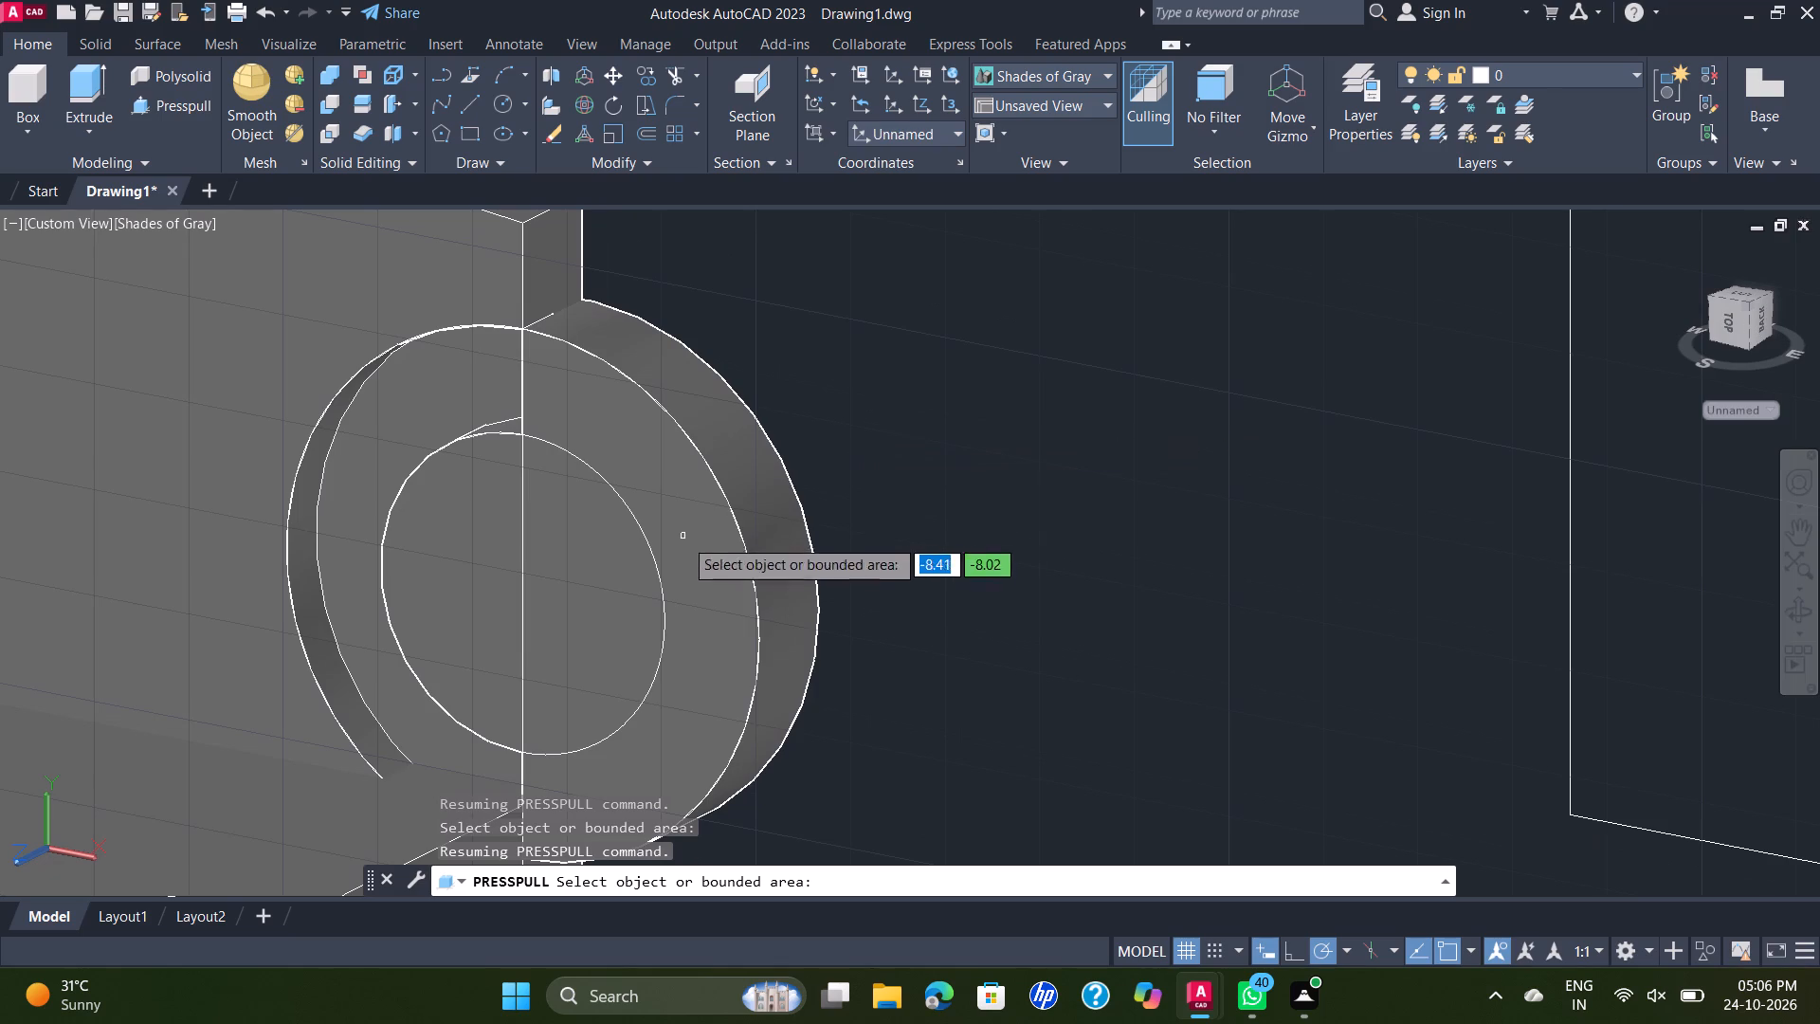
{"action": "left_click", "coordinate": [493, 506]}
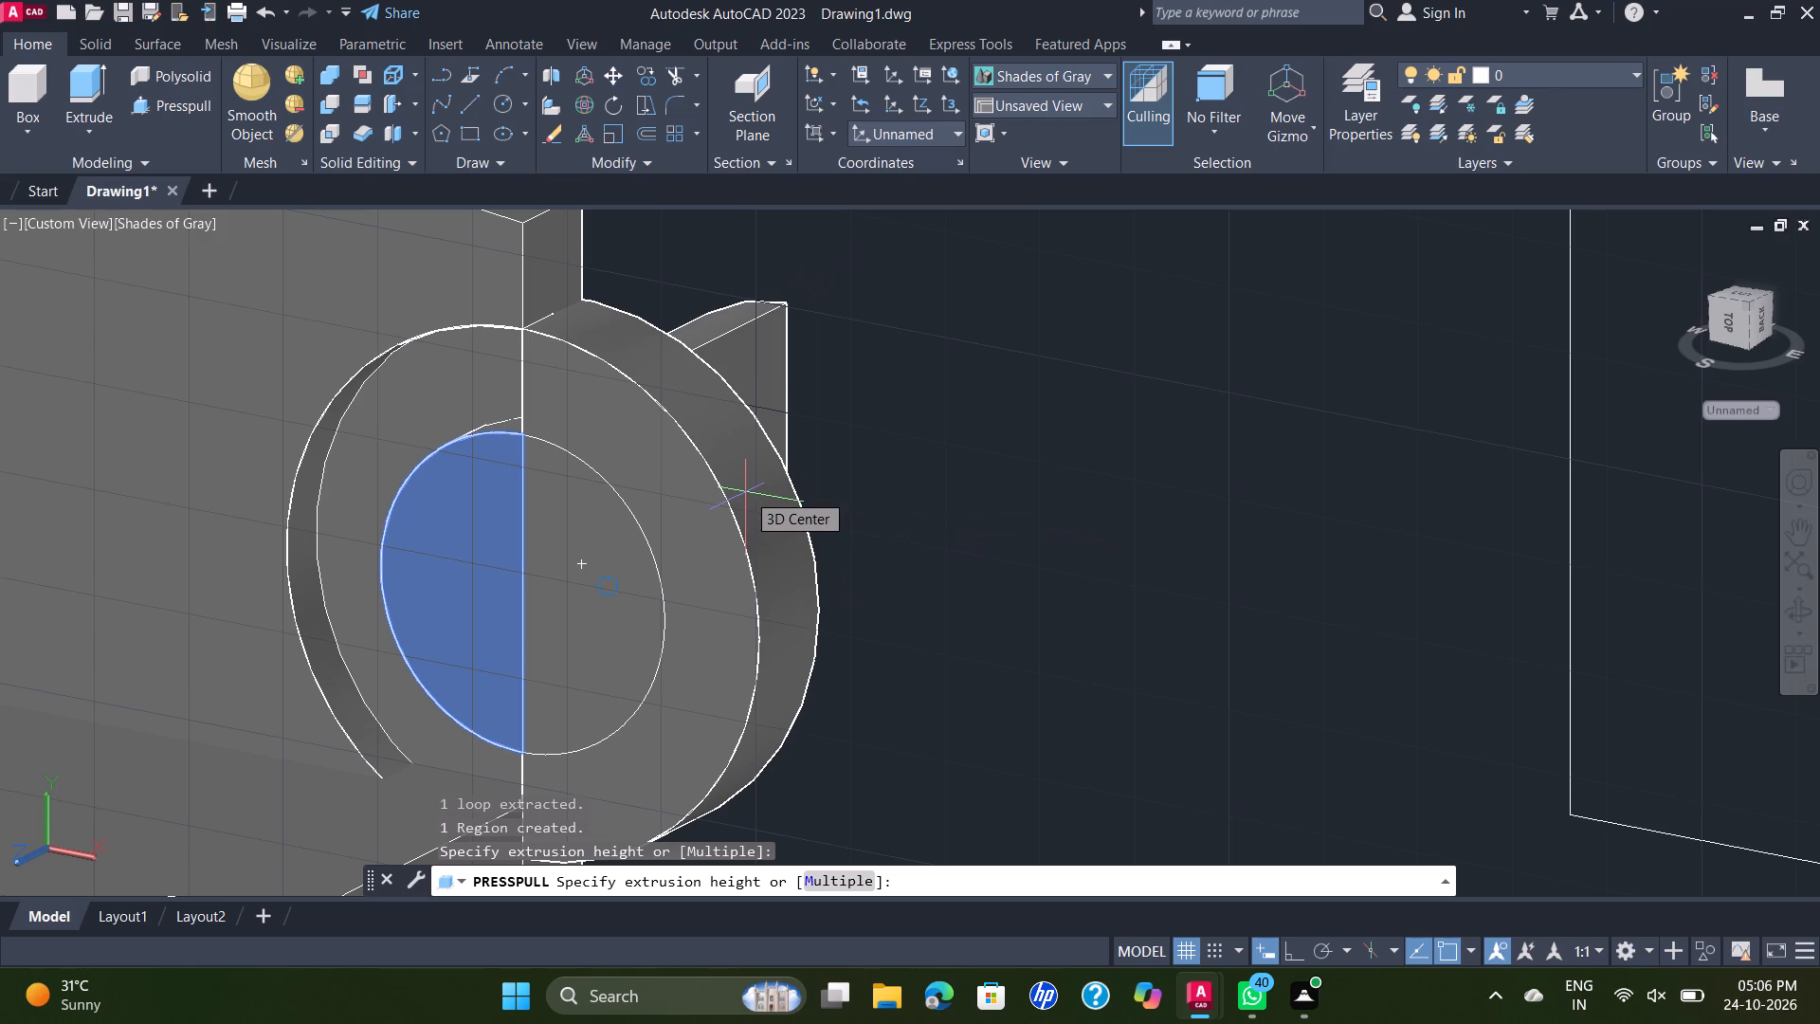
{"action": "left_click", "coordinate": [805, 480]}
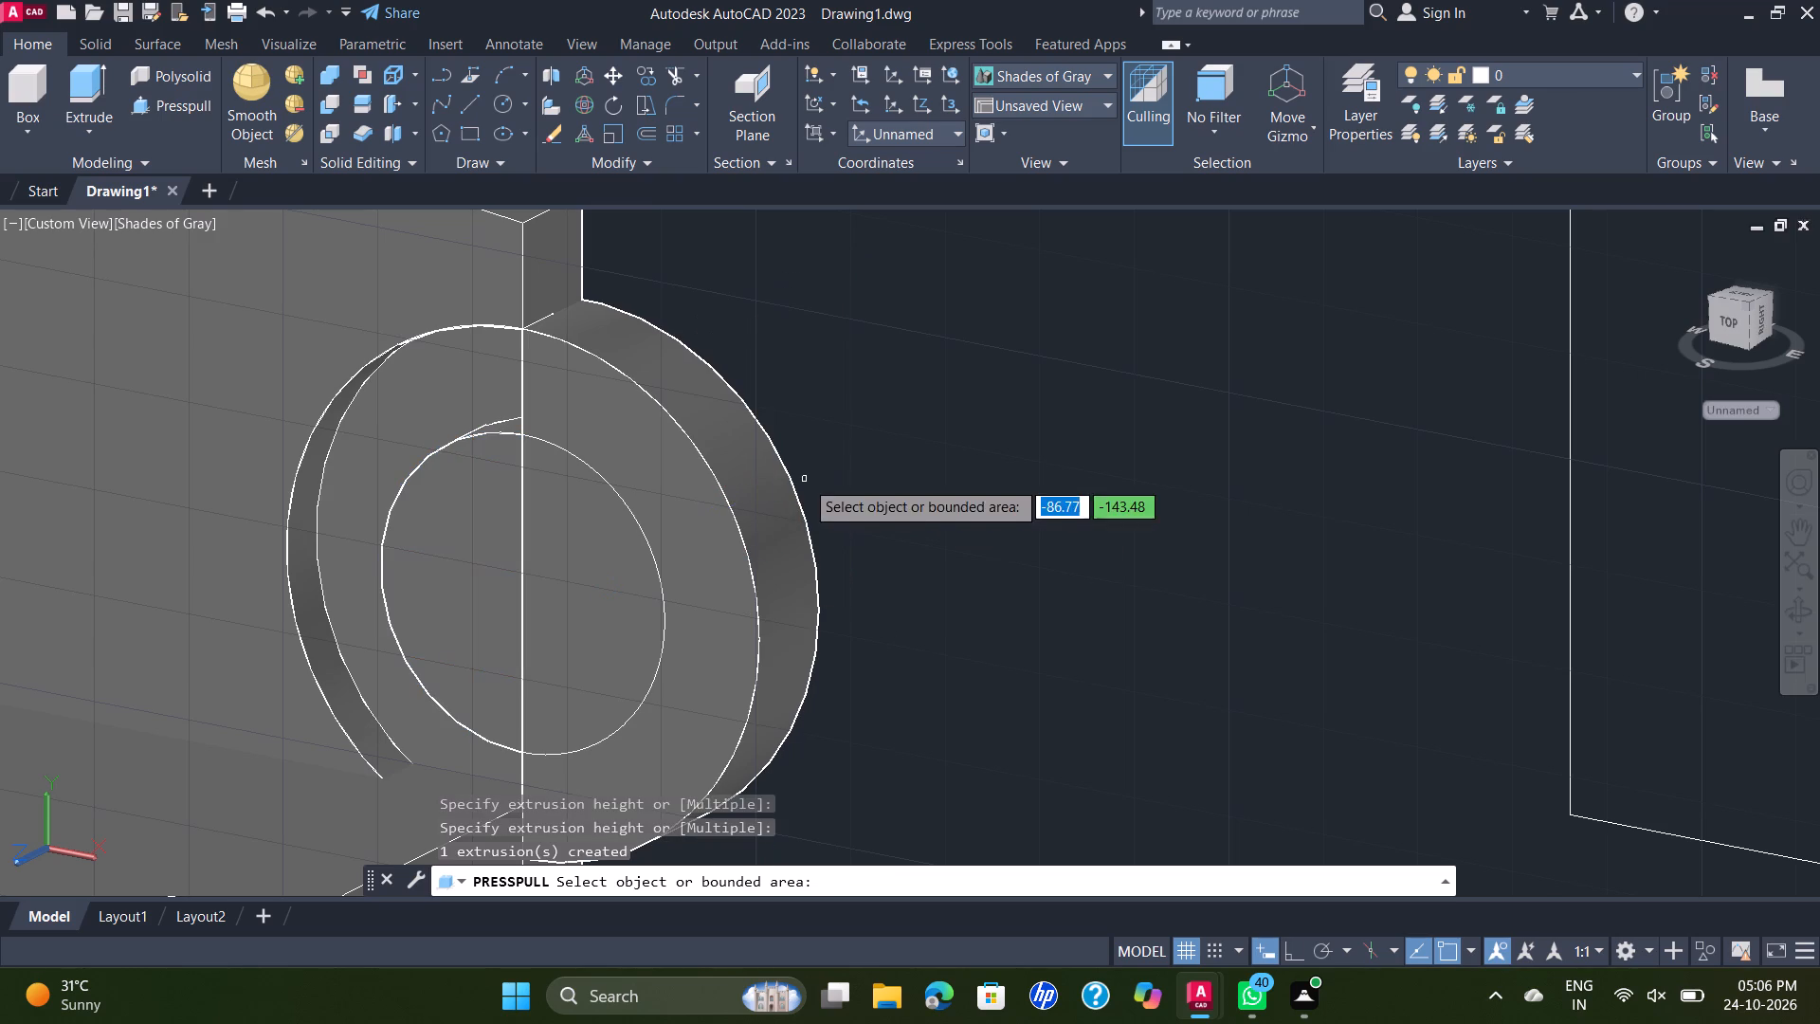
{"action": "left_click", "coordinate": [498, 553]}
{"action": "left_click", "coordinate": [1109, 390]}
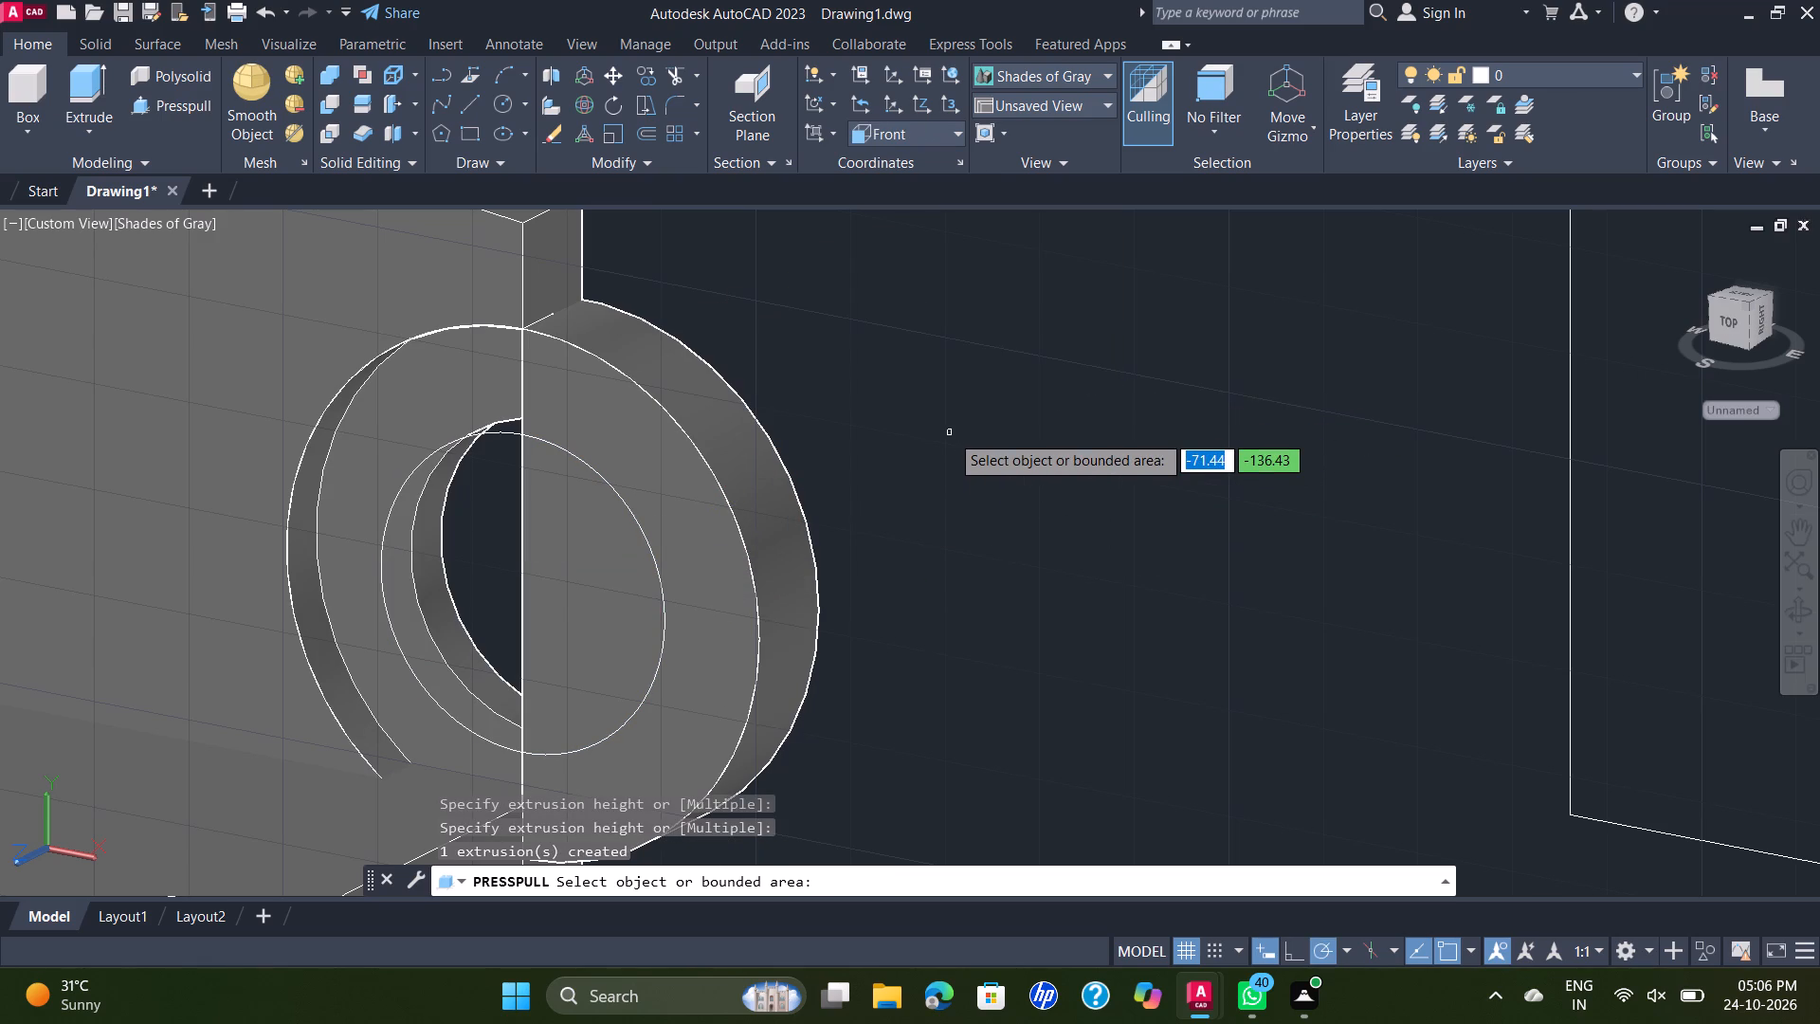
{"action": "key", "text": "Escape"}
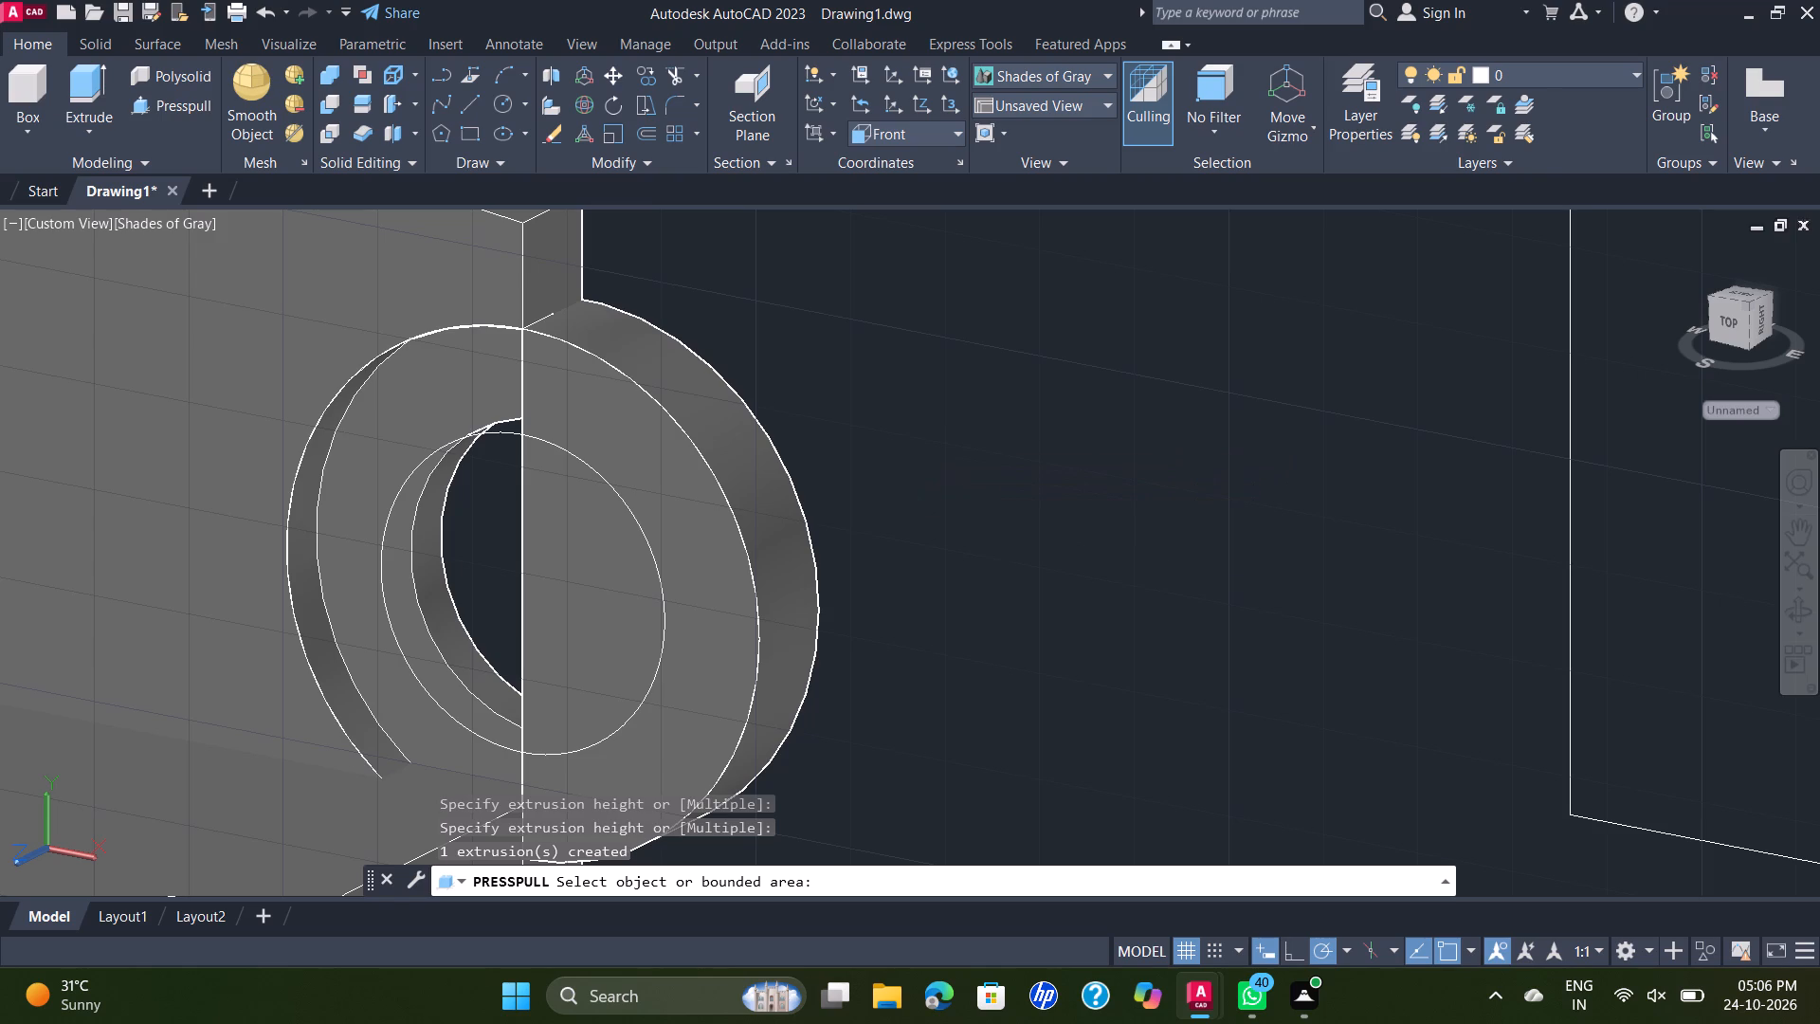
Presspull away the outer half-ring and inner half-disc that project beyond the sloped plate's end edge.
{"action": "scroll", "coordinate": [823, 379], "scroll_direction": "down", "scroll_amount": 1}
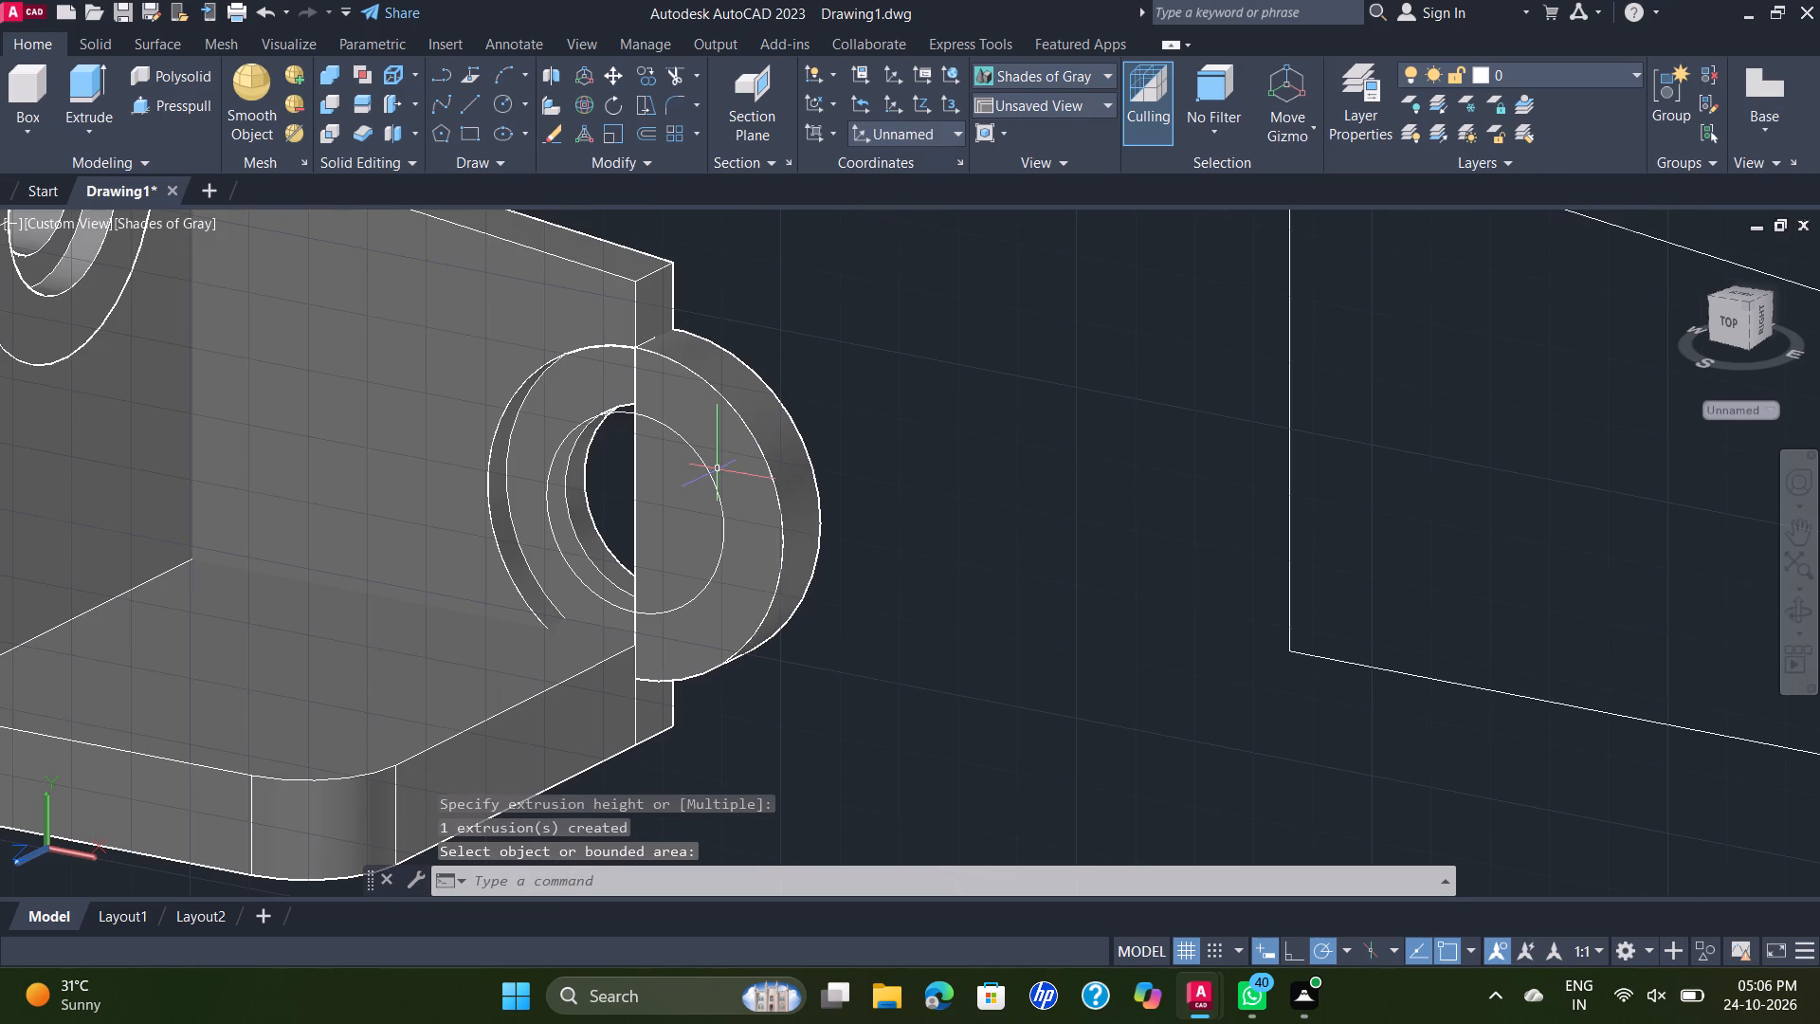
{"action": "left_click", "coordinate": [139, 107]}
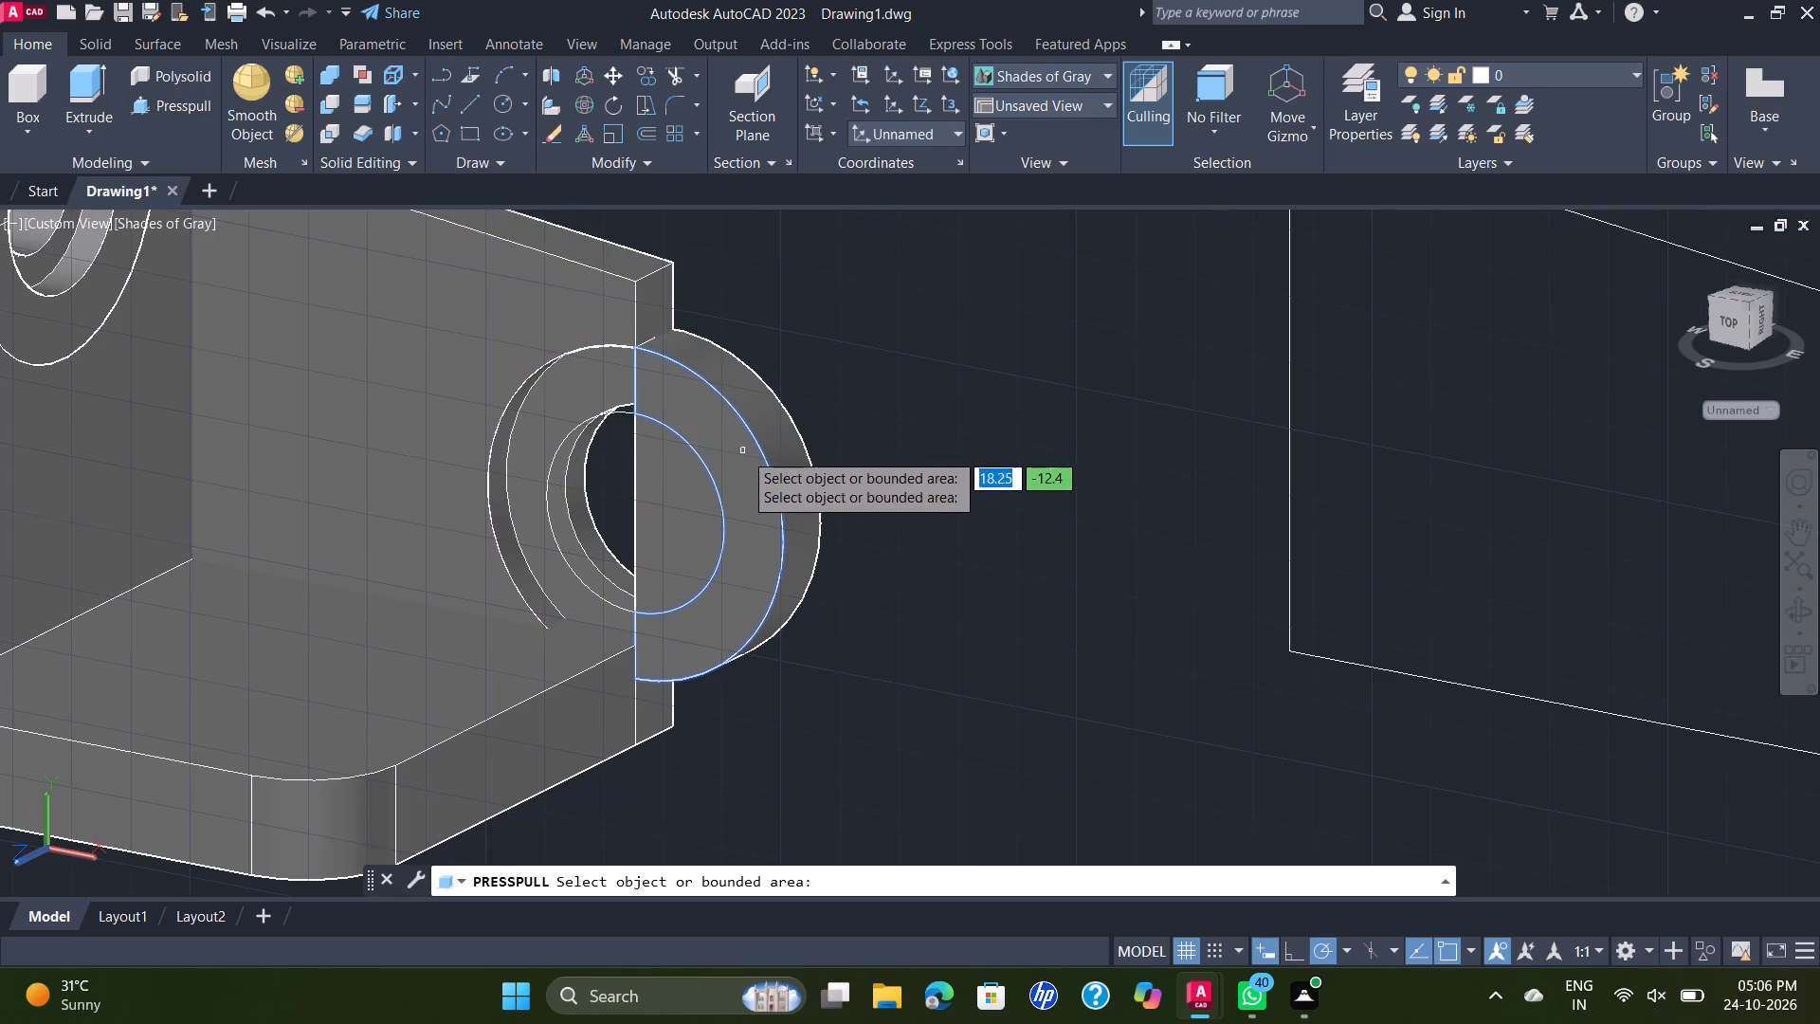
{"action": "left_click", "coordinate": [743, 449]}
{"action": "left_click_drag", "start_coordinate": [978, 390], "coordinate": [987, 393]}
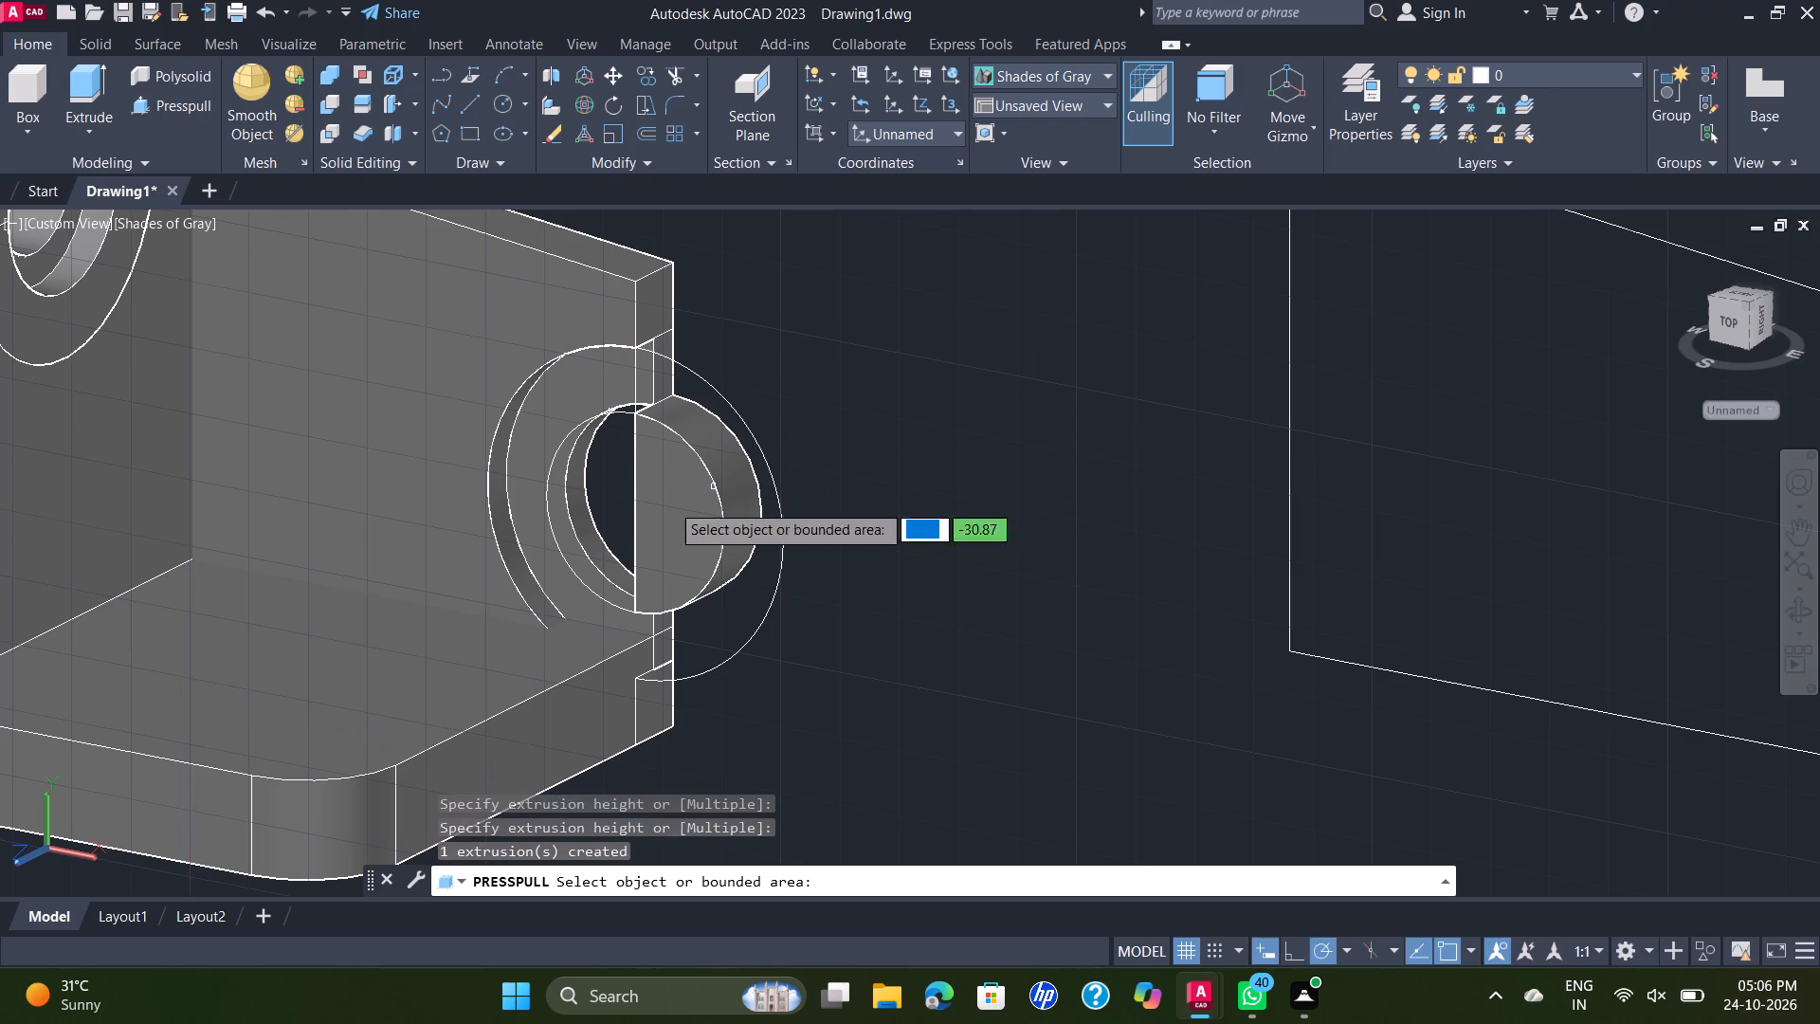
{"action": "left_click", "coordinate": [676, 531]}
{"action": "left_click_drag", "start_coordinate": [1071, 465], "coordinate": [1084, 461]}
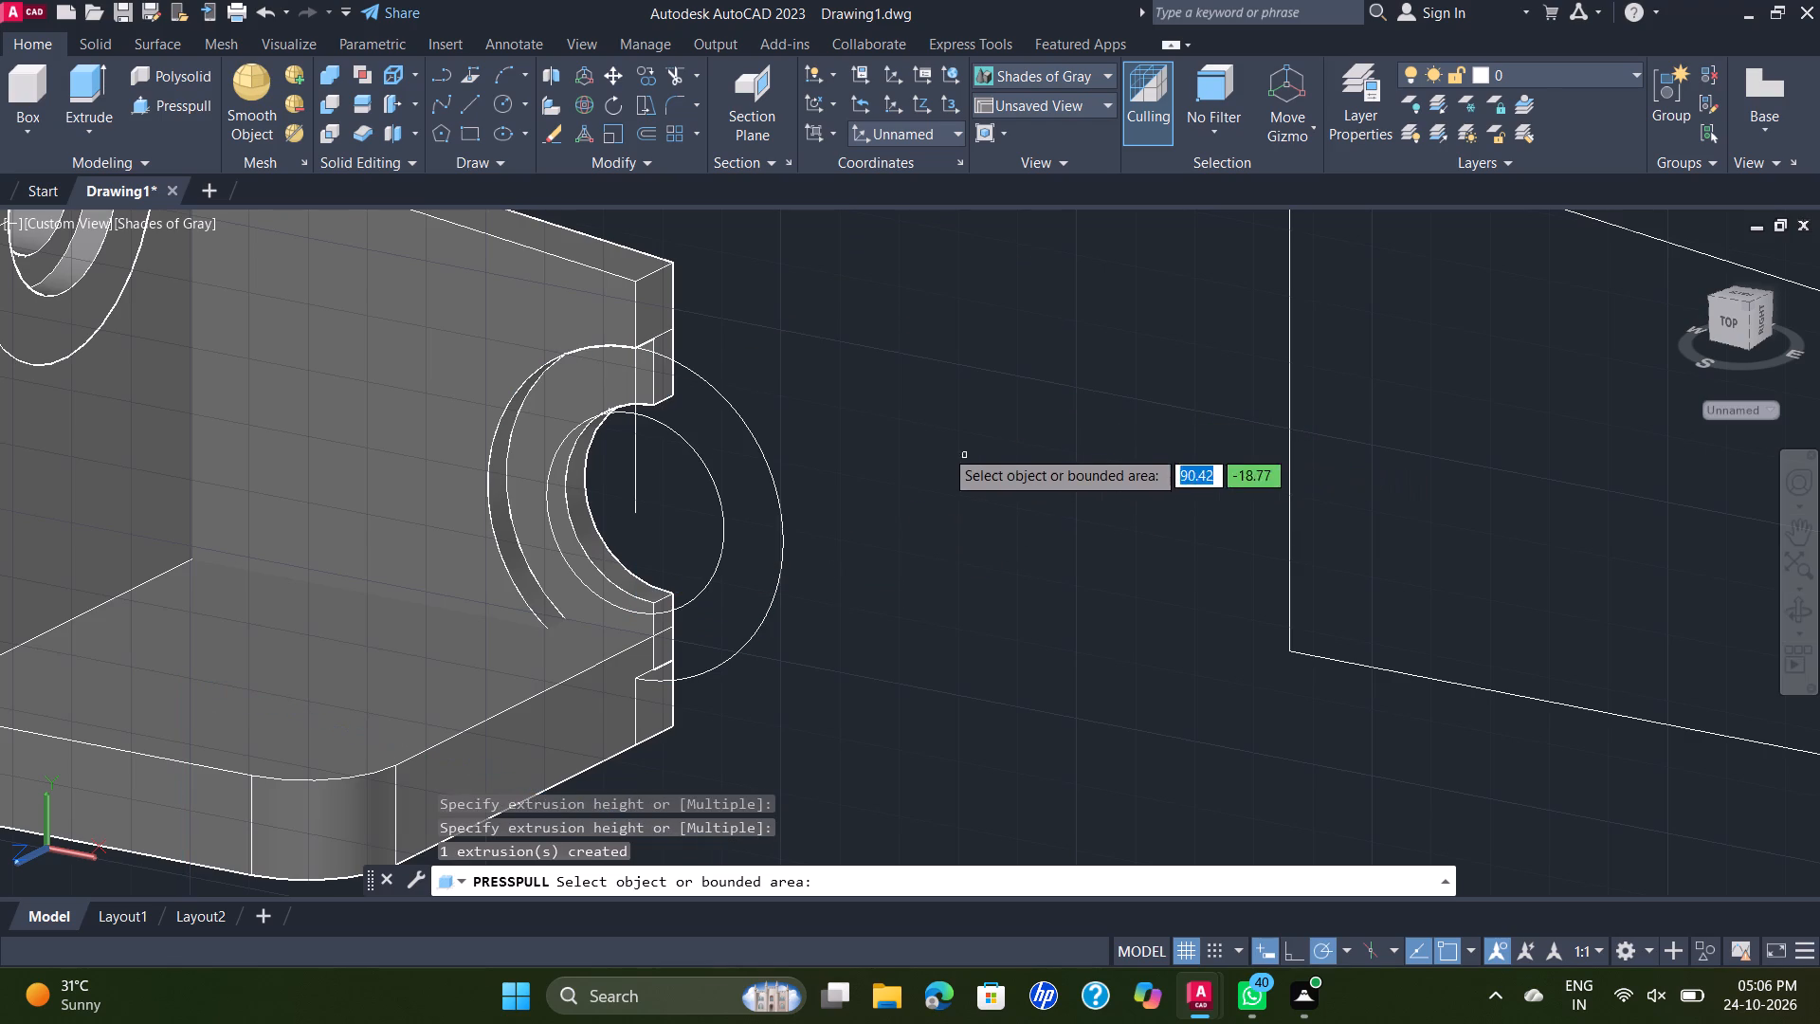
{"action": "key", "text": "Escape"}
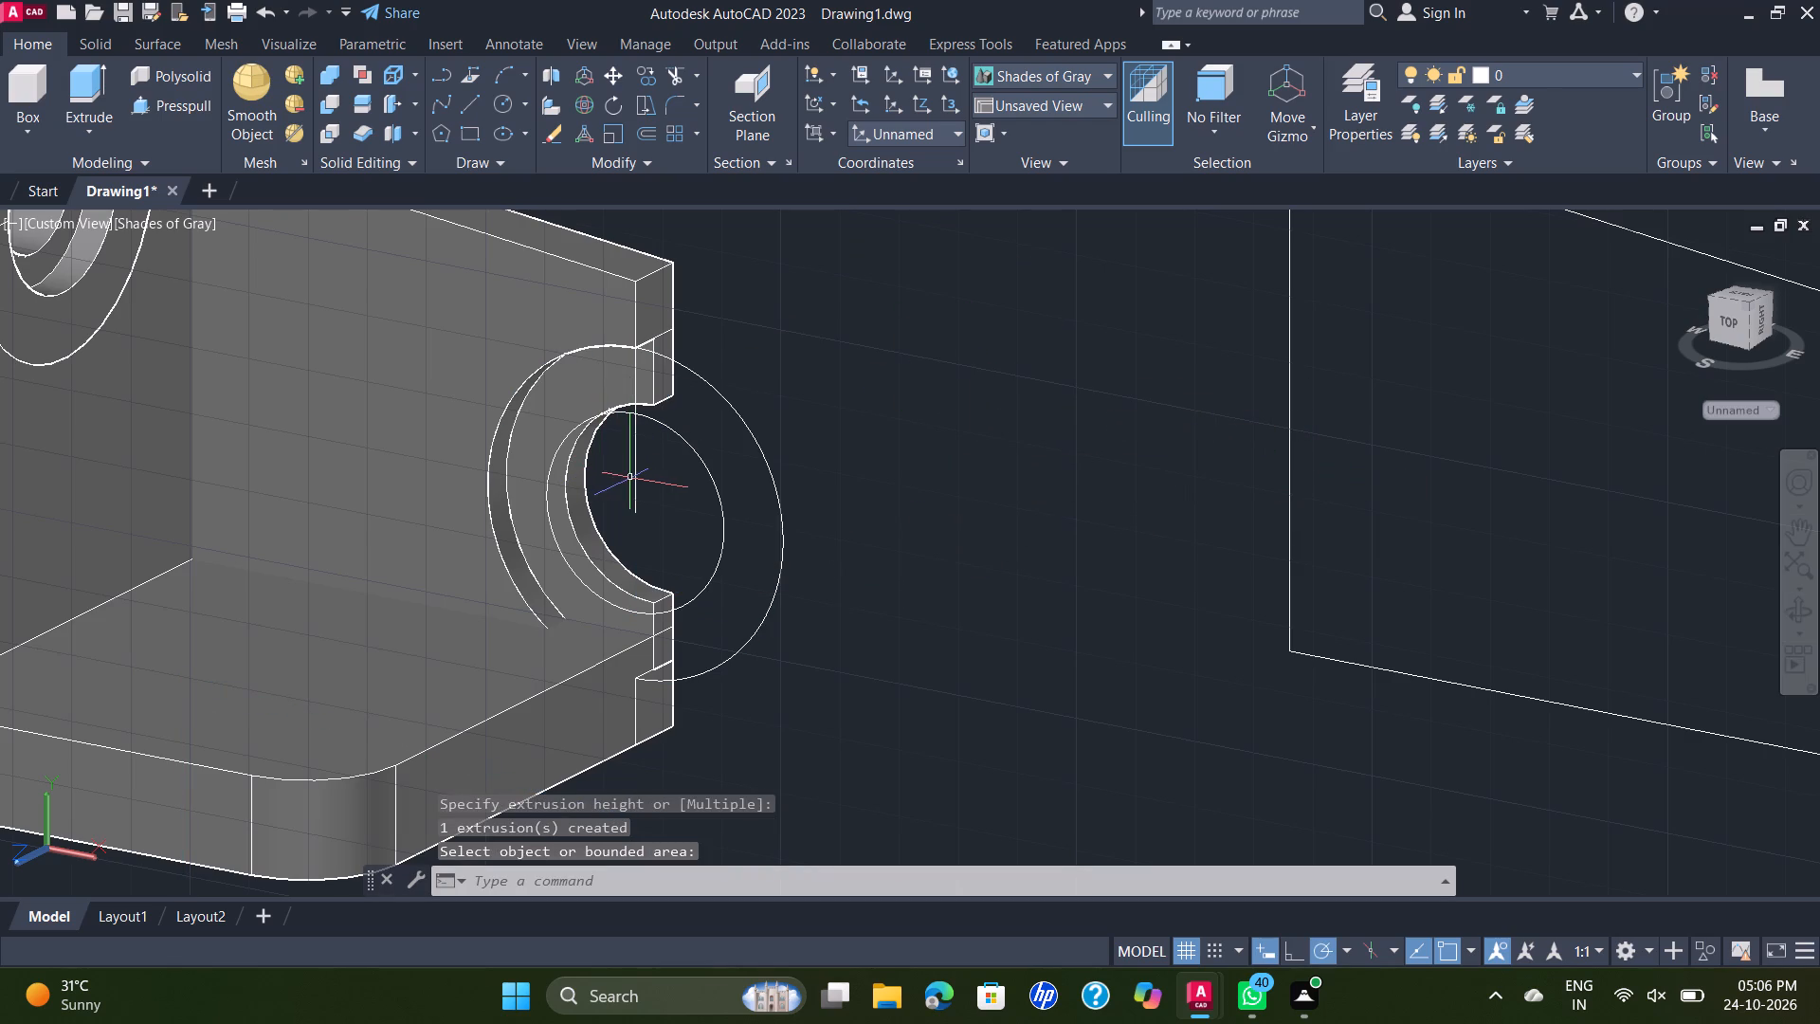
Delete the leftover vertical line and the two concentric construction circles at the sloped plate's cutout.
{"action": "left_click", "coordinate": [637, 466]}
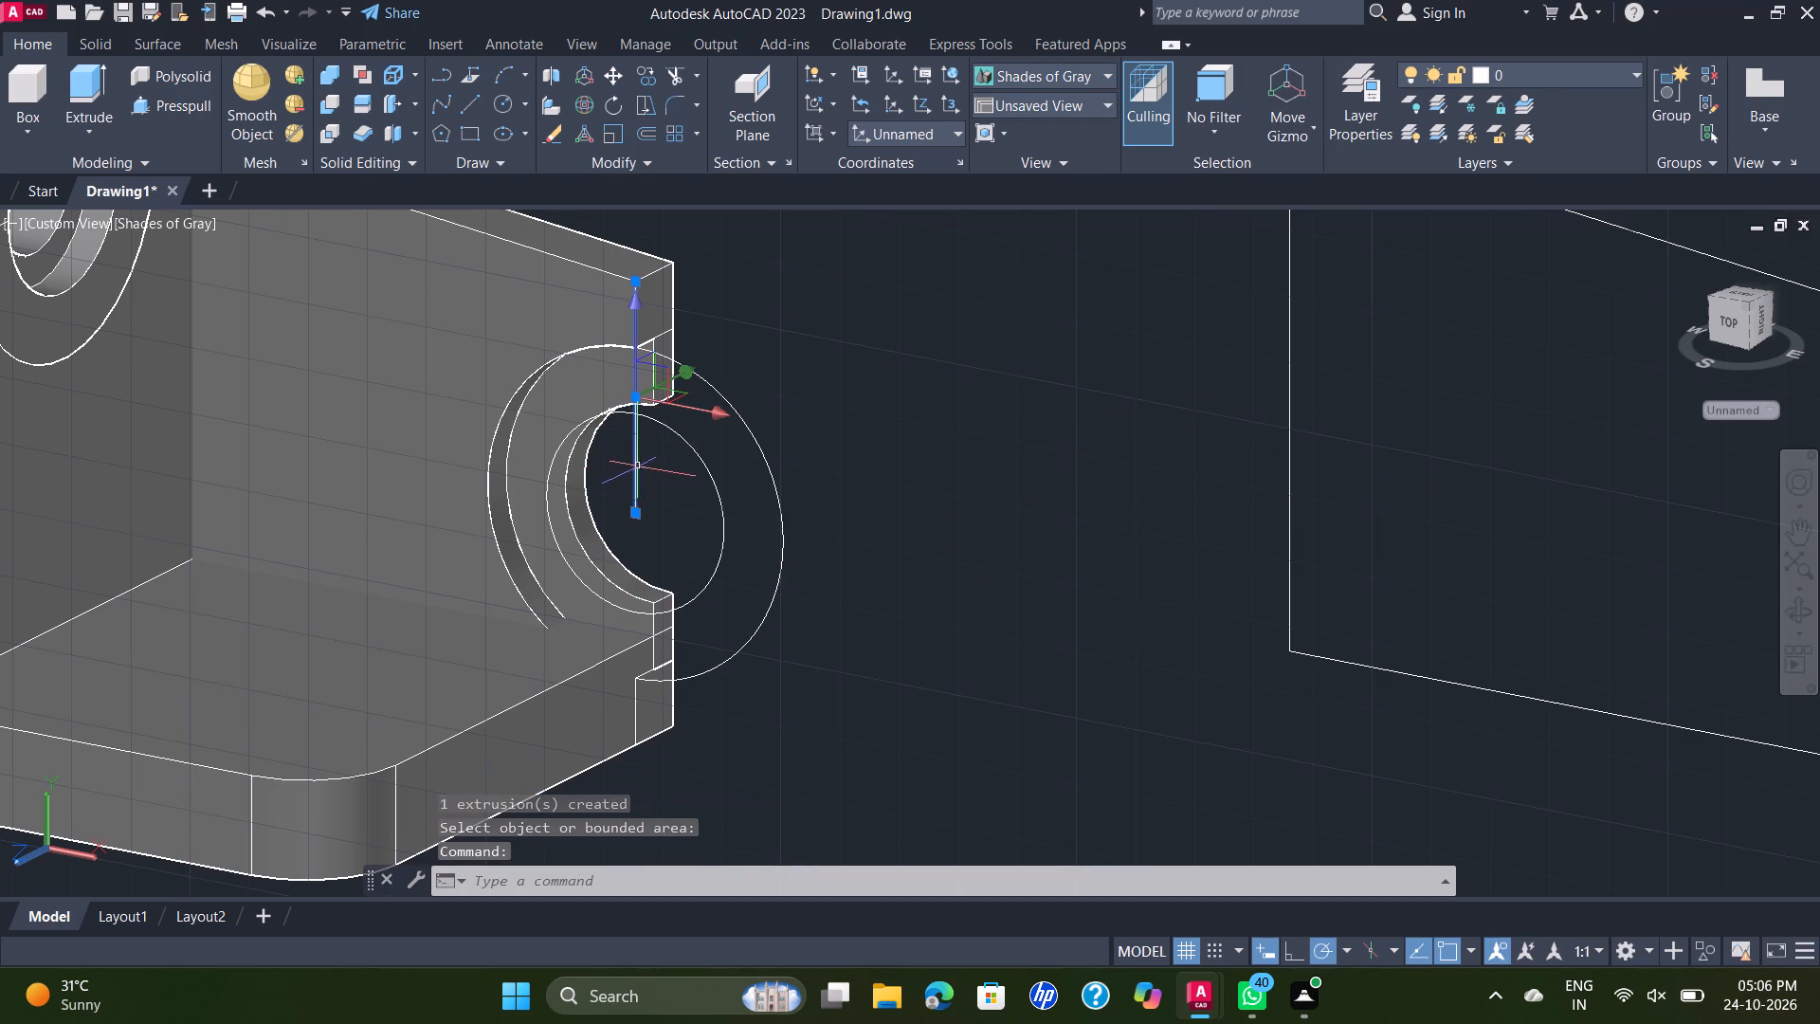
{"action": "key", "text": "Delete"}
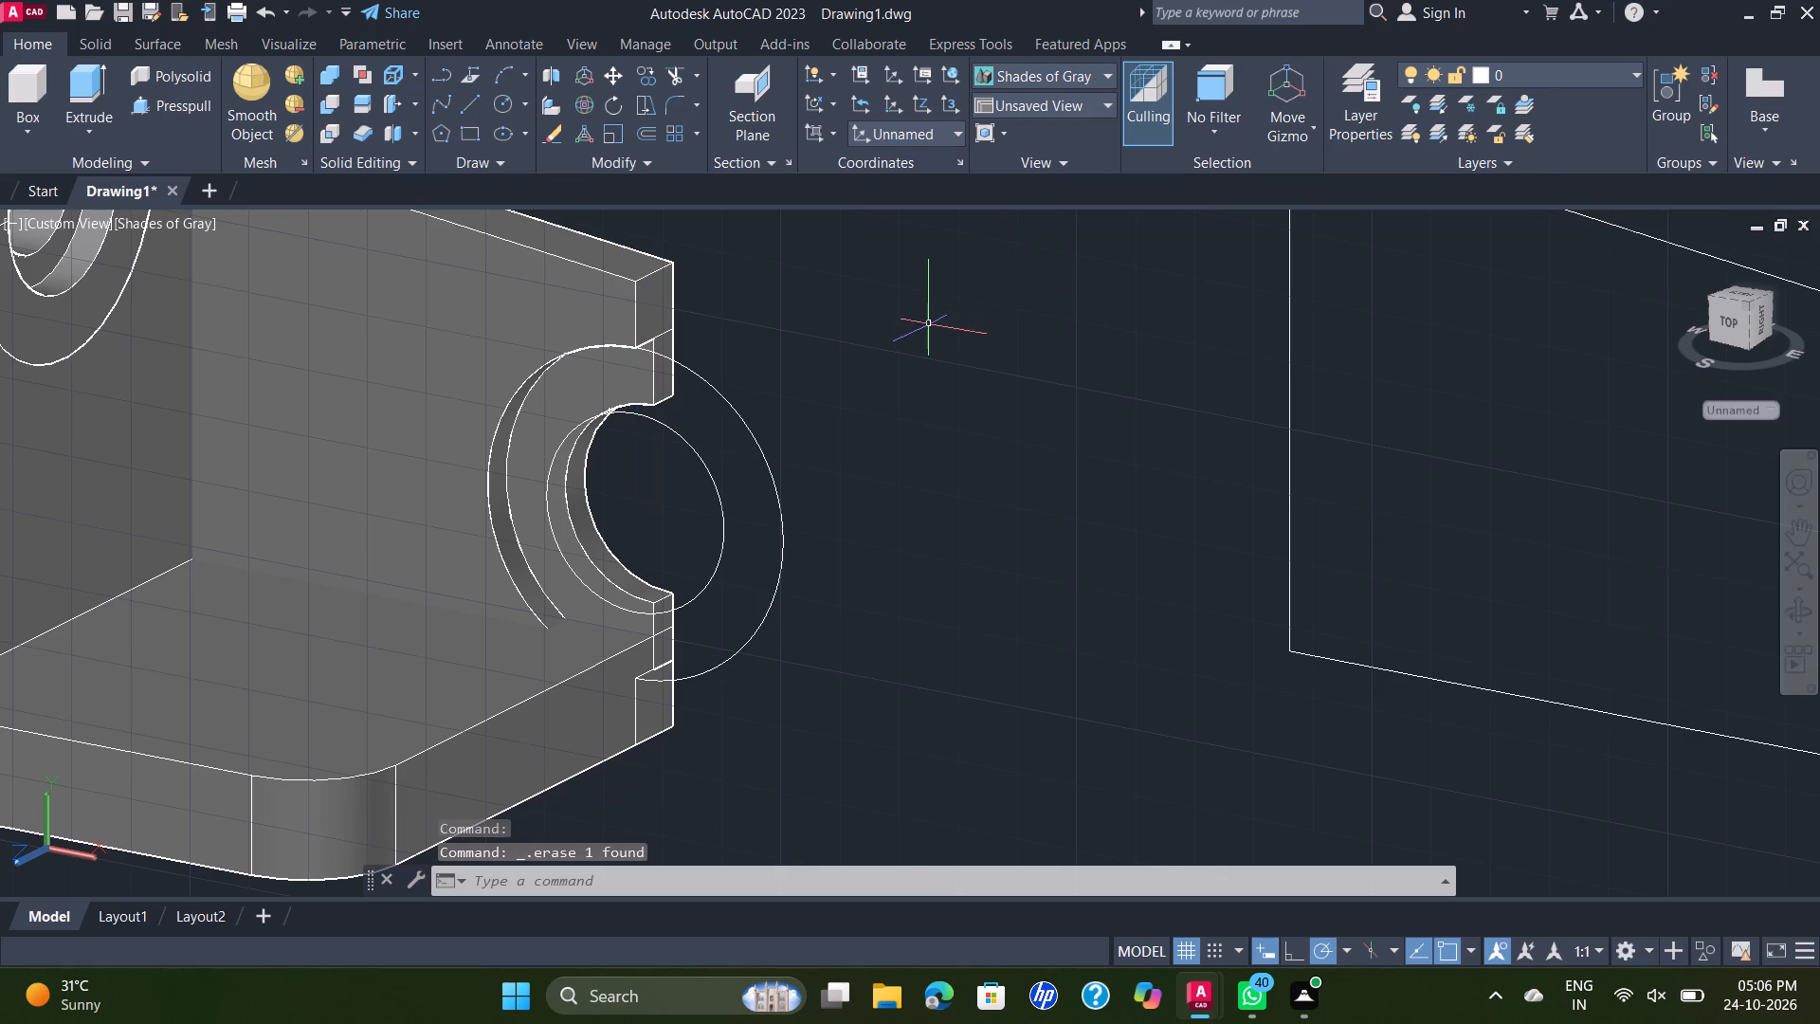
{"action": "left_click", "coordinate": [919, 336]}
{"action": "left_click", "coordinate": [687, 521]}
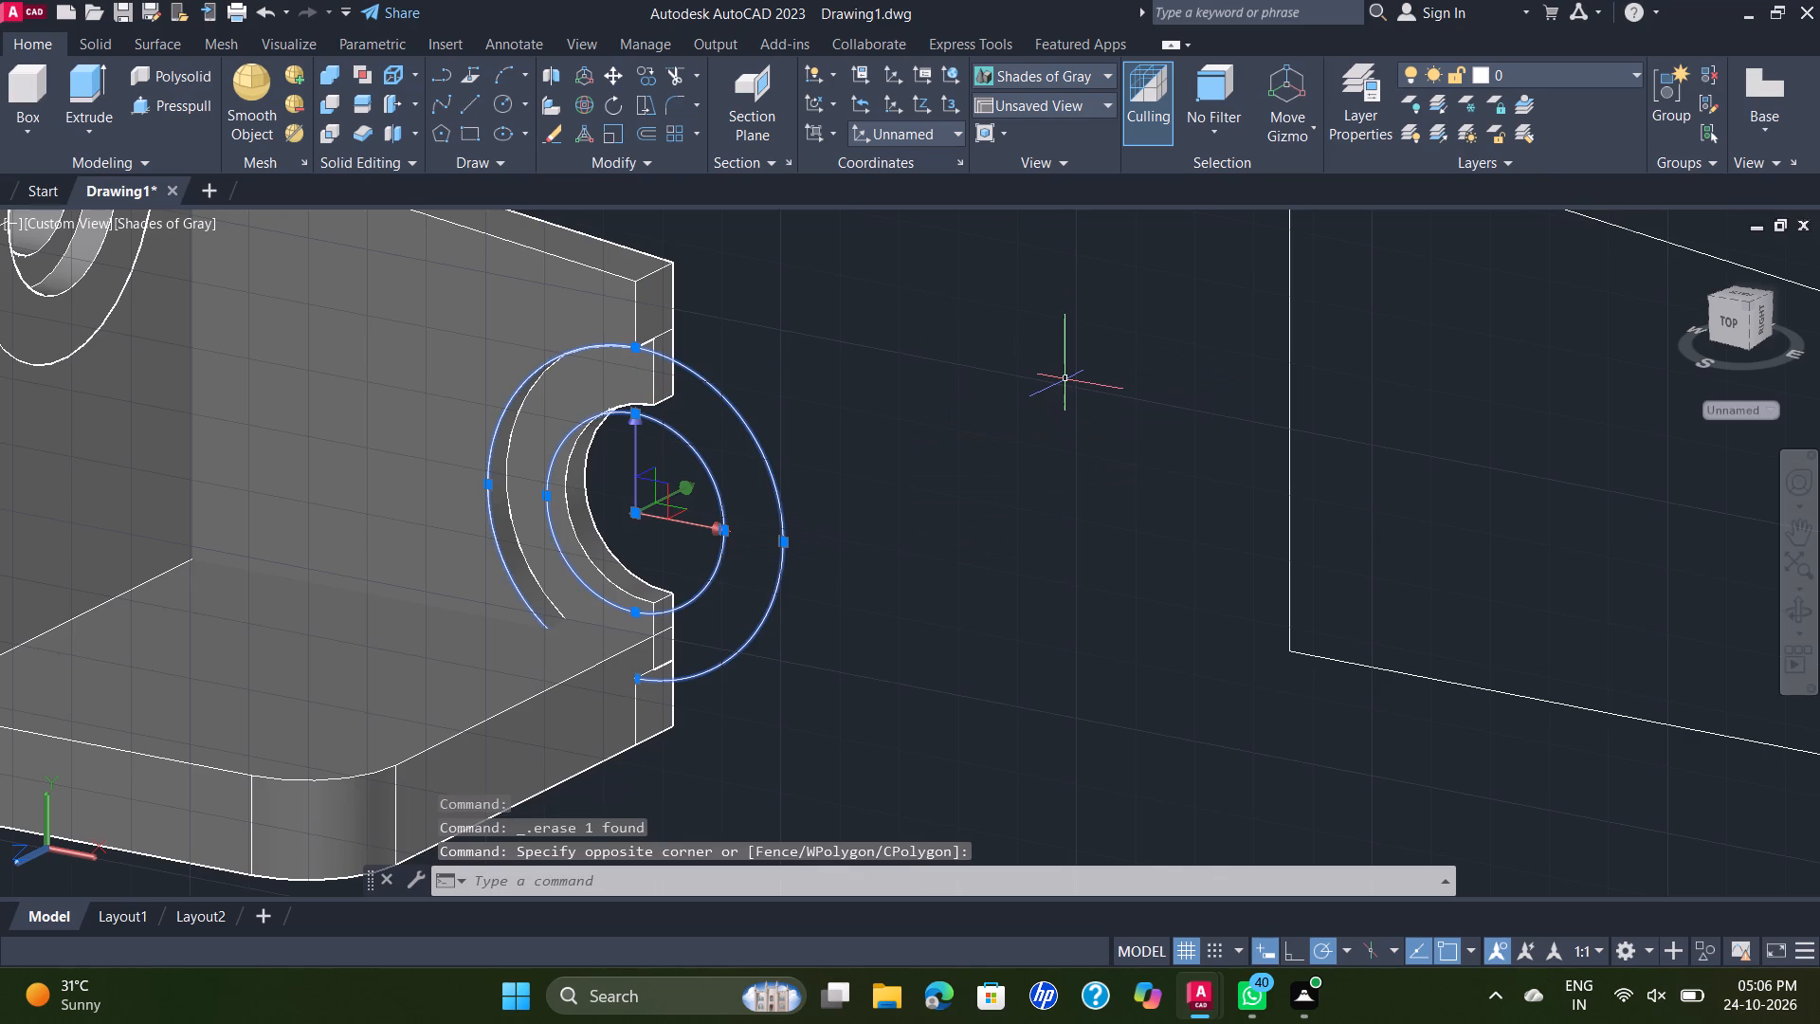
{"action": "key", "text": "Delete"}
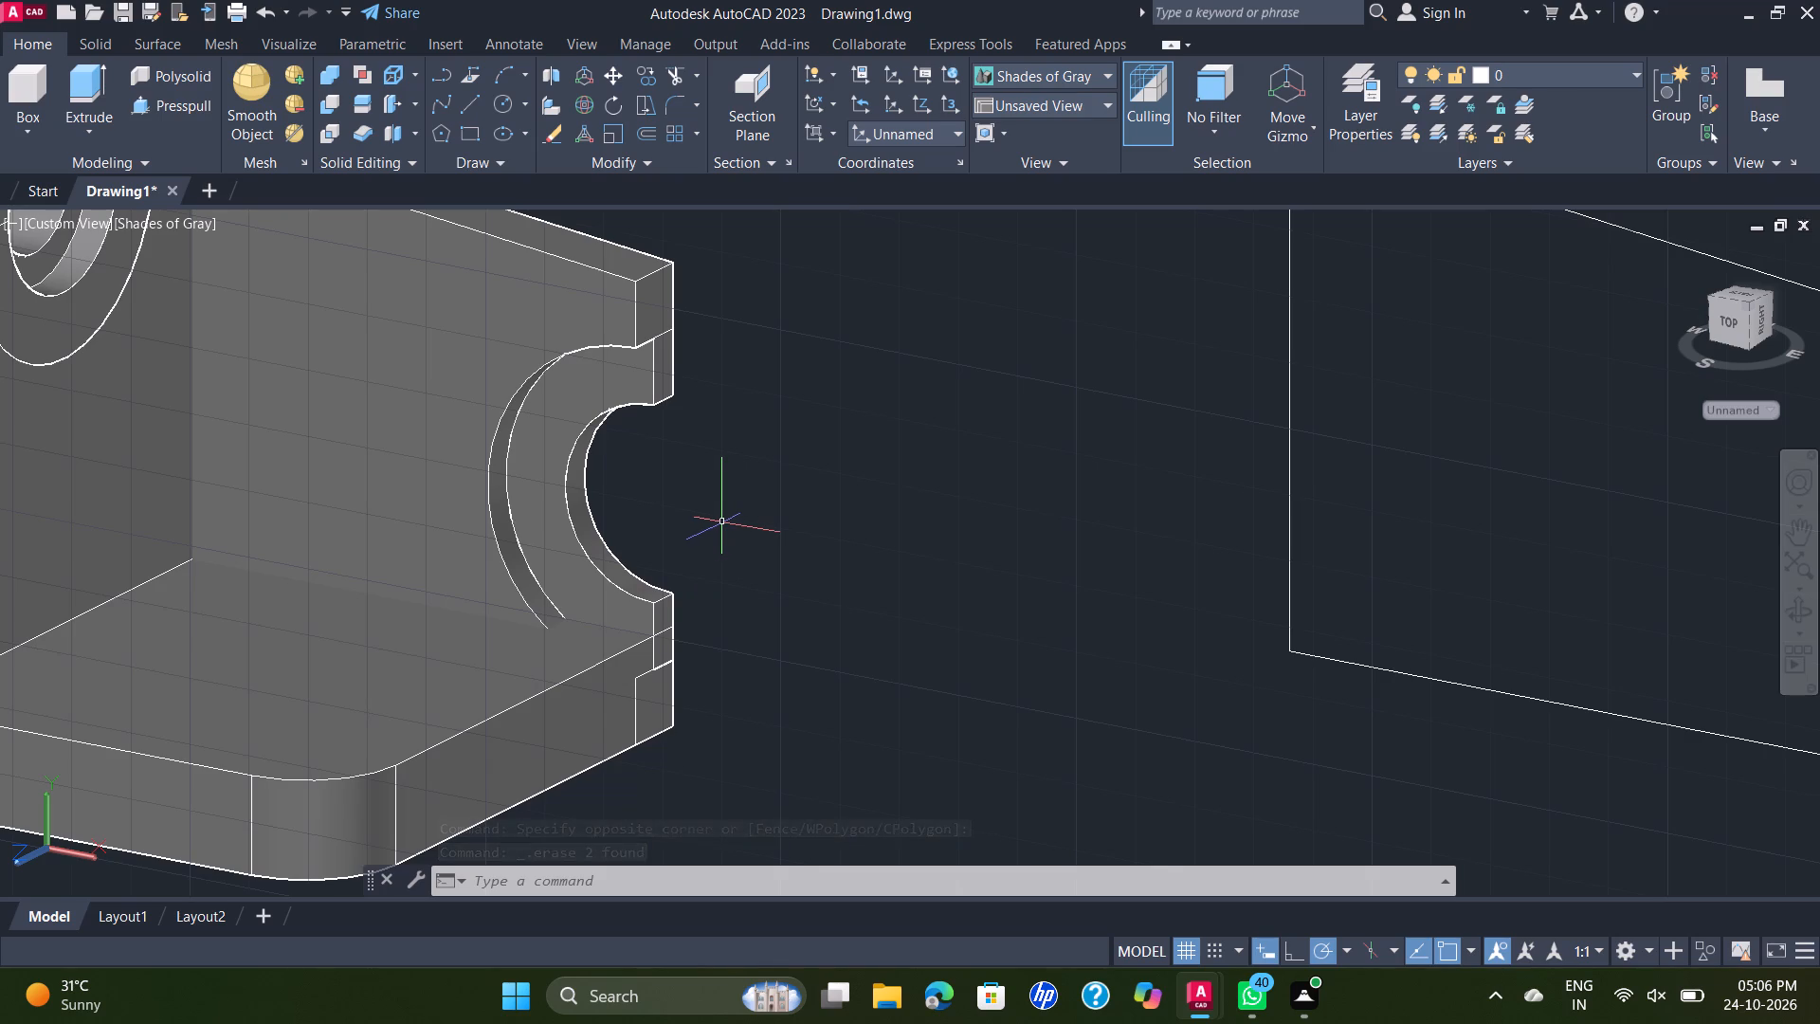
Examine the stepped semicircular cutout and the whole bracket, using the SE Isometric view.
{"action": "scroll", "coordinate": [627, 649], "scroll_direction": "up", "scroll_amount": 2}
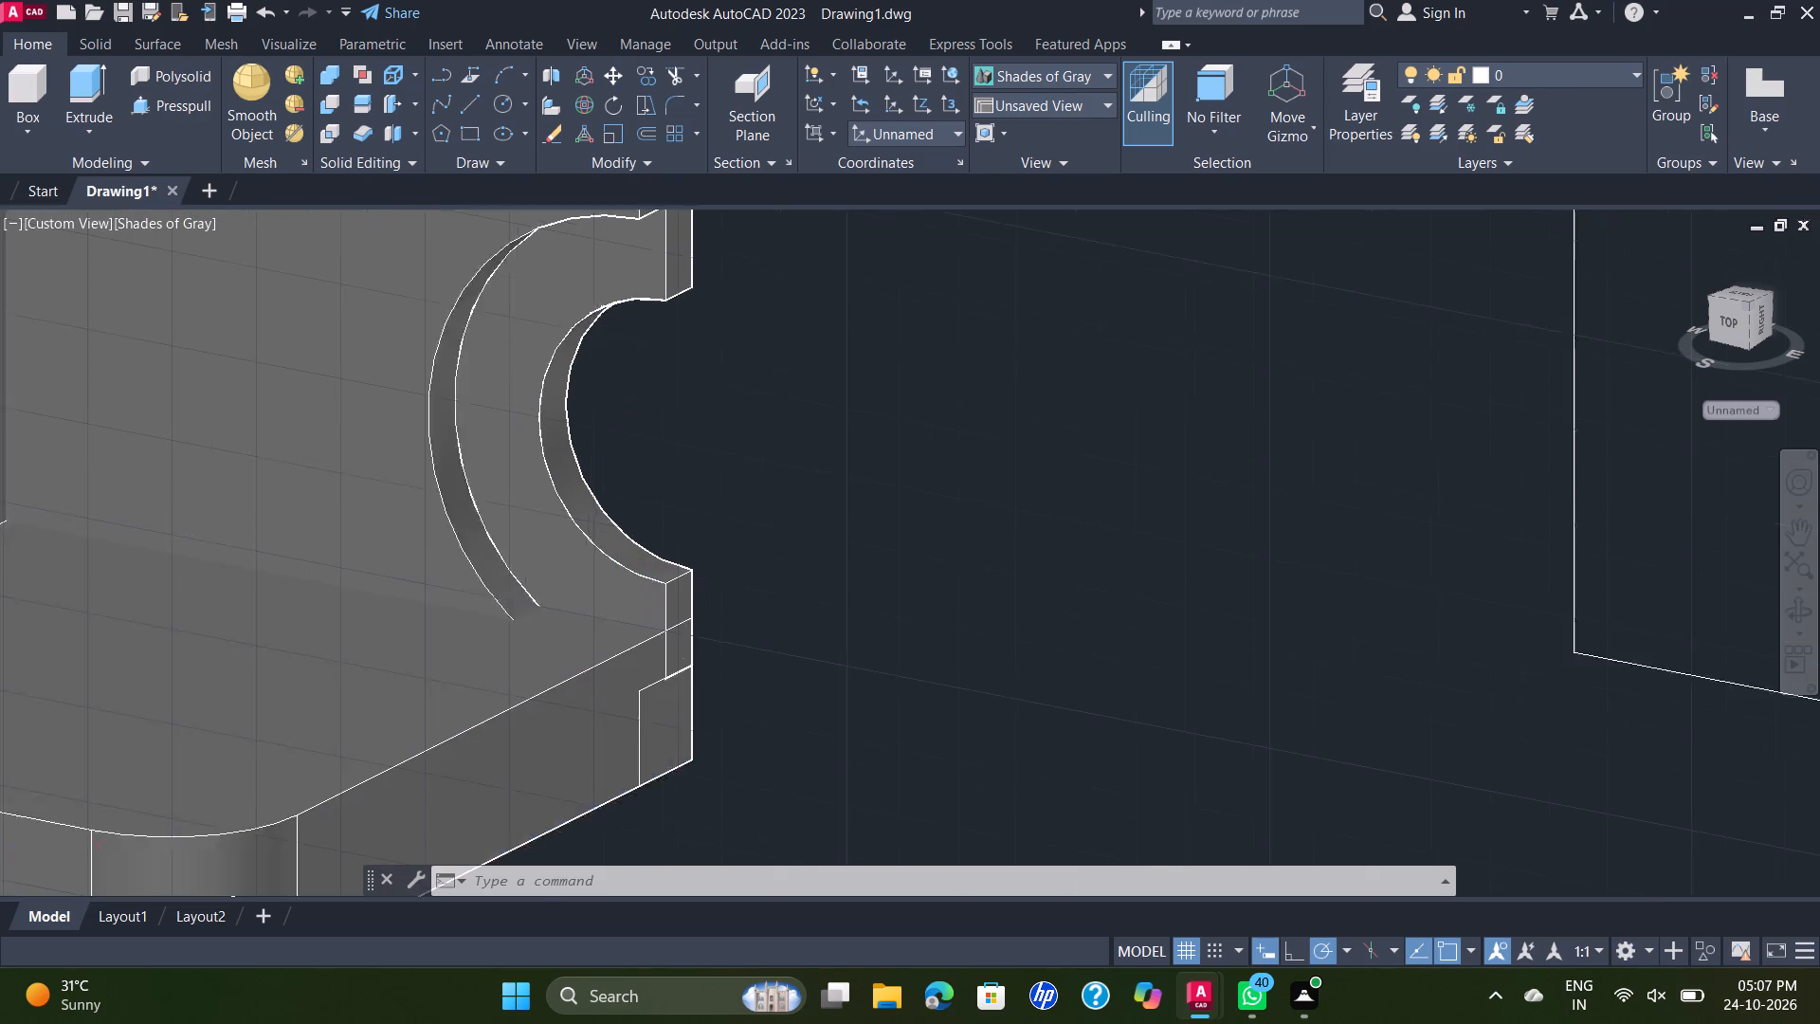
{"action": "scroll", "coordinate": [625, 649], "scroll_direction": "down", "scroll_amount": 1}
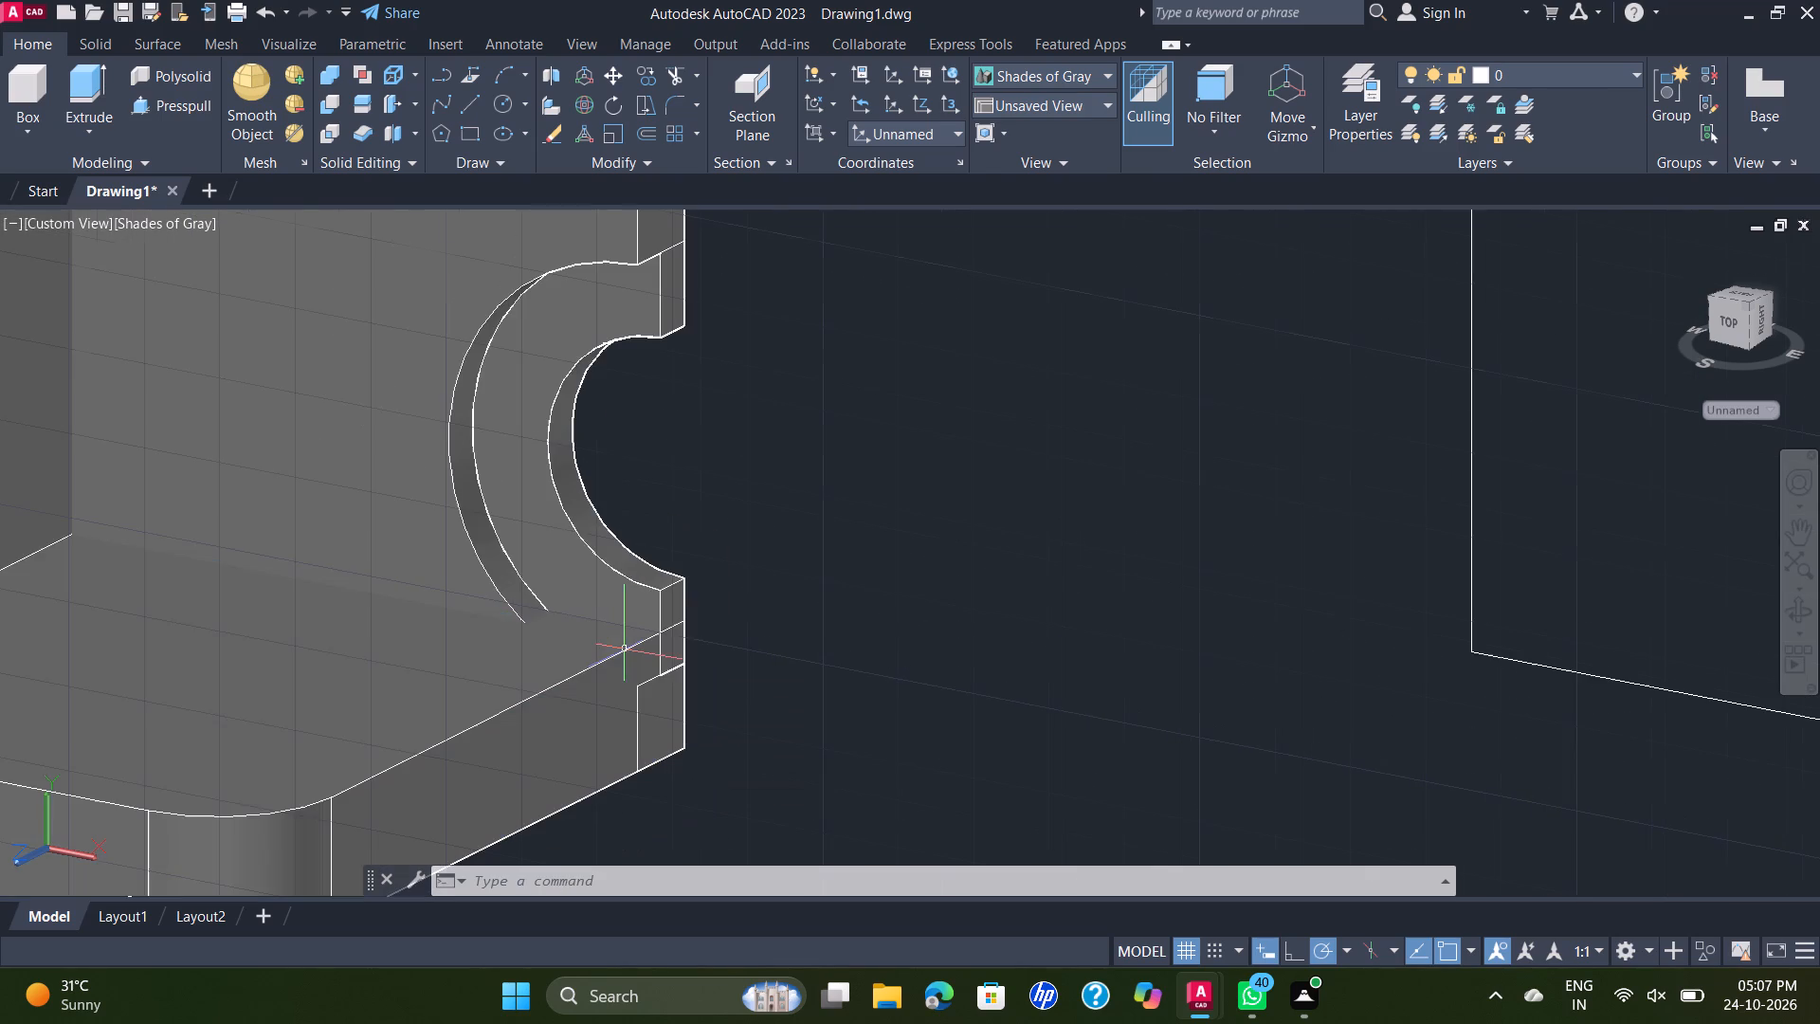
{"action": "scroll", "coordinate": [825, 585], "scroll_direction": "down", "scroll_amount": 1}
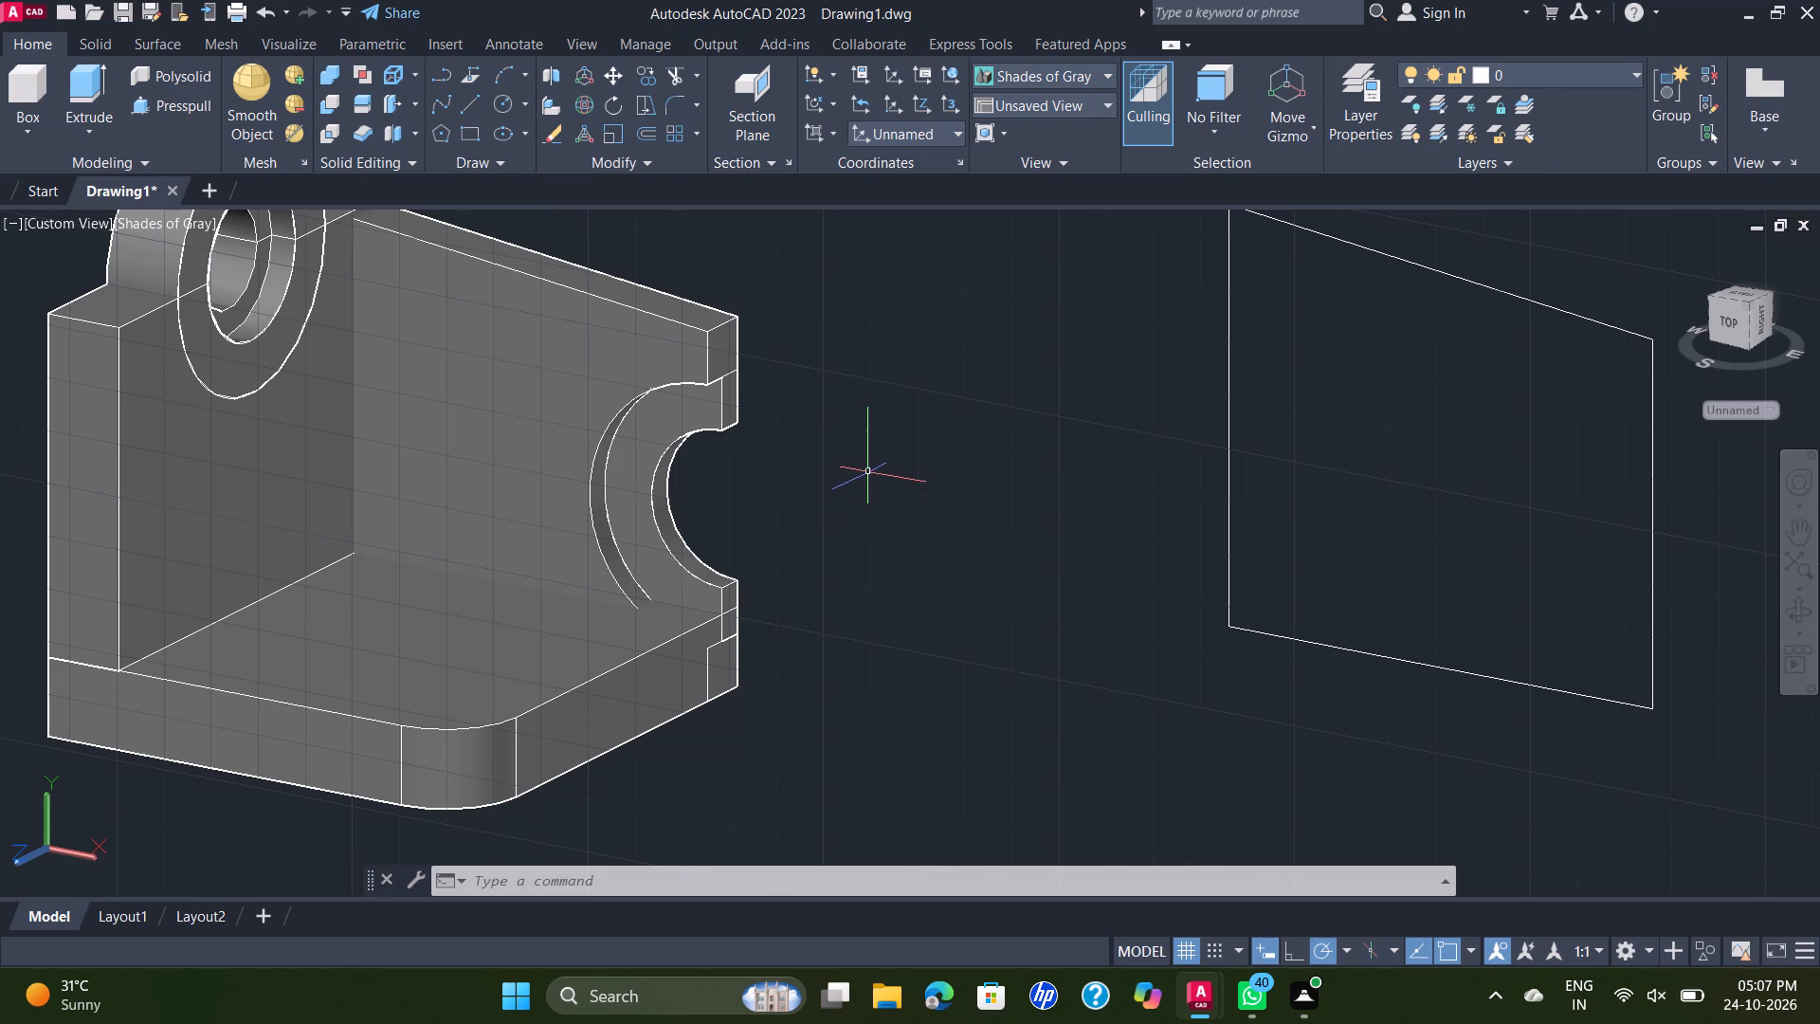
{"action": "scroll", "coordinate": [868, 471], "scroll_direction": "down", "scroll_amount": 1}
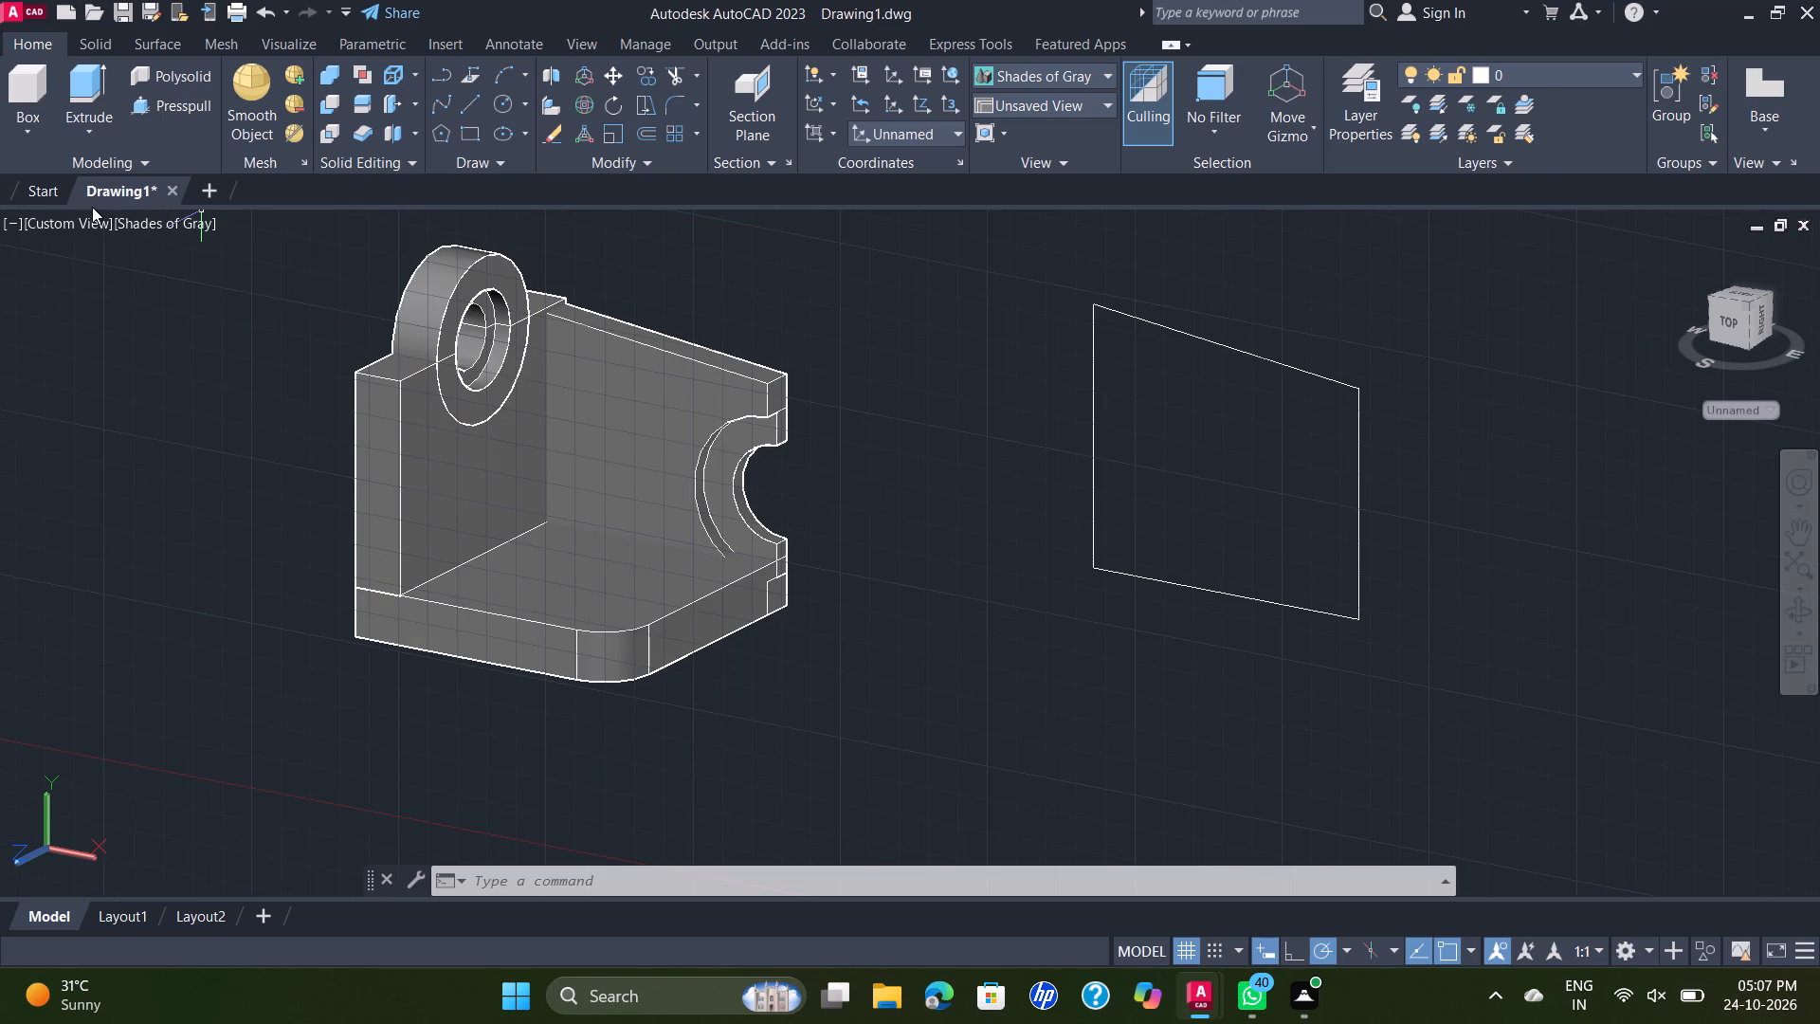
{"action": "left_click", "coordinate": [83, 212]}
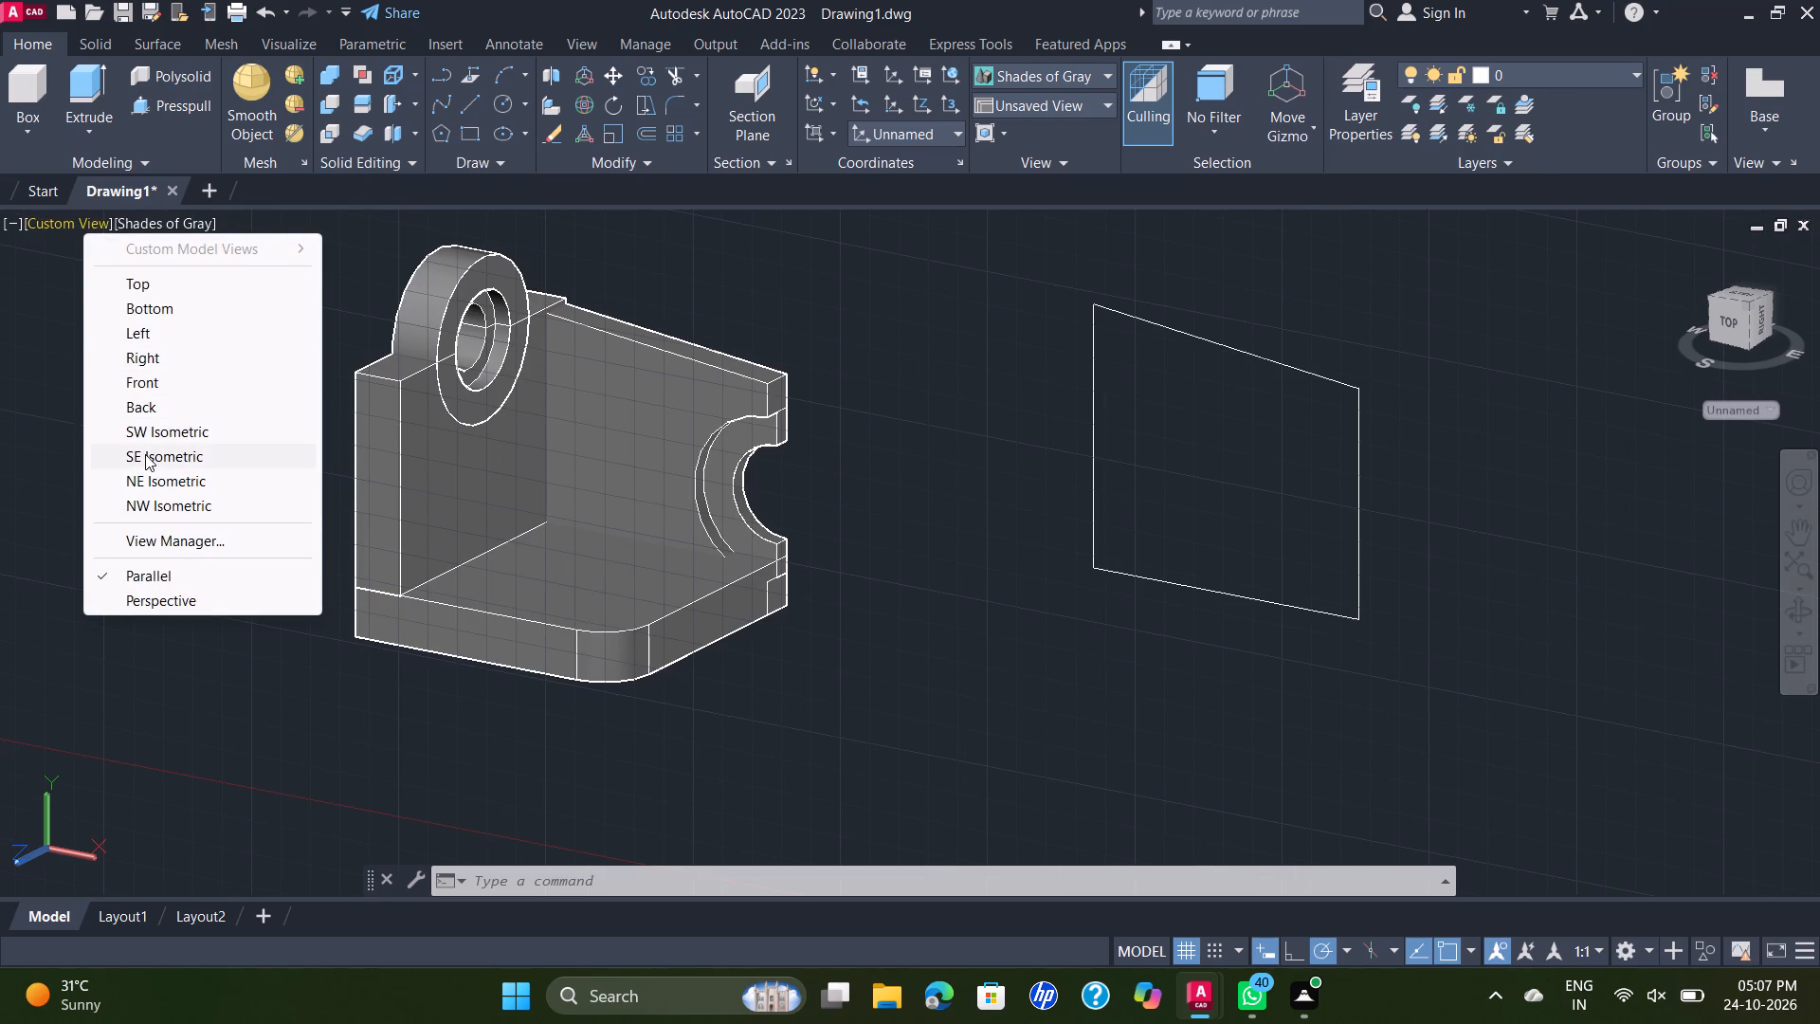
{"action": "left_click", "coordinate": [145, 454]}
{"action": "scroll", "coordinate": [1037, 524], "scroll_direction": "up", "scroll_amount": 2}
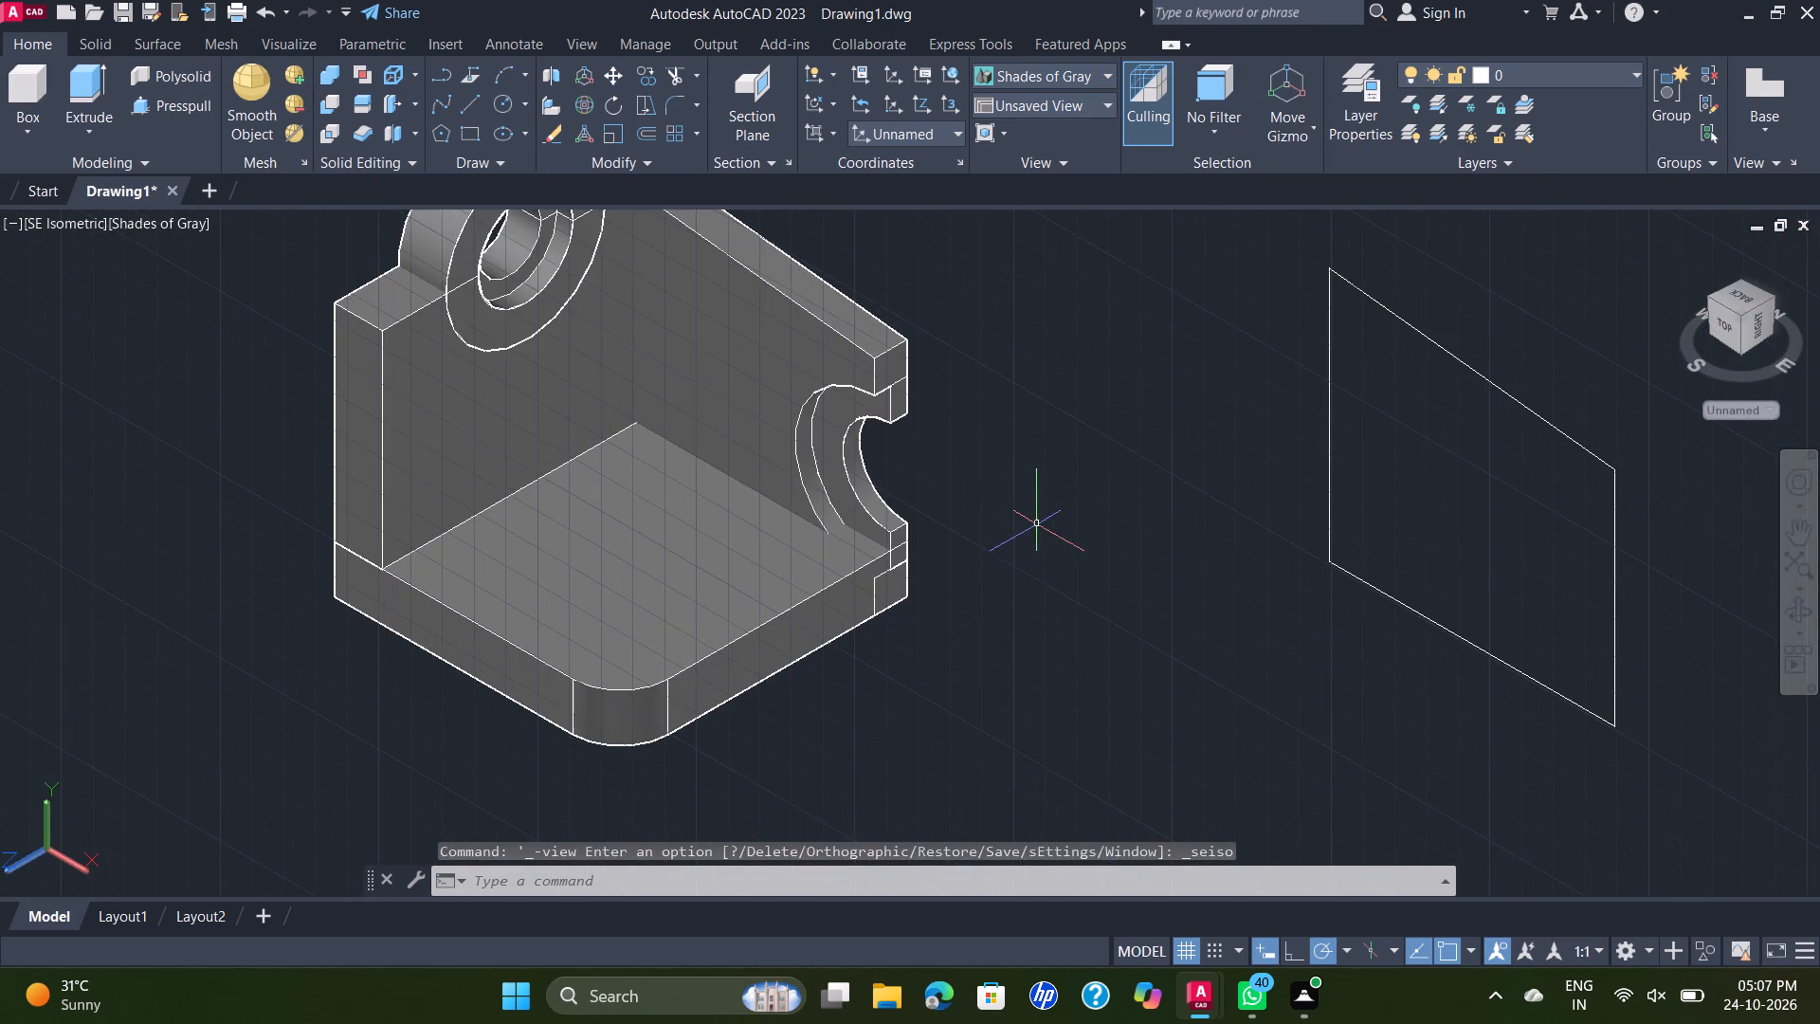
{"action": "scroll", "coordinate": [655, 587], "scroll_direction": "up", "scroll_amount": 2}
{"action": "scroll", "coordinate": [1027, 459], "scroll_direction": "down", "scroll_amount": 1}
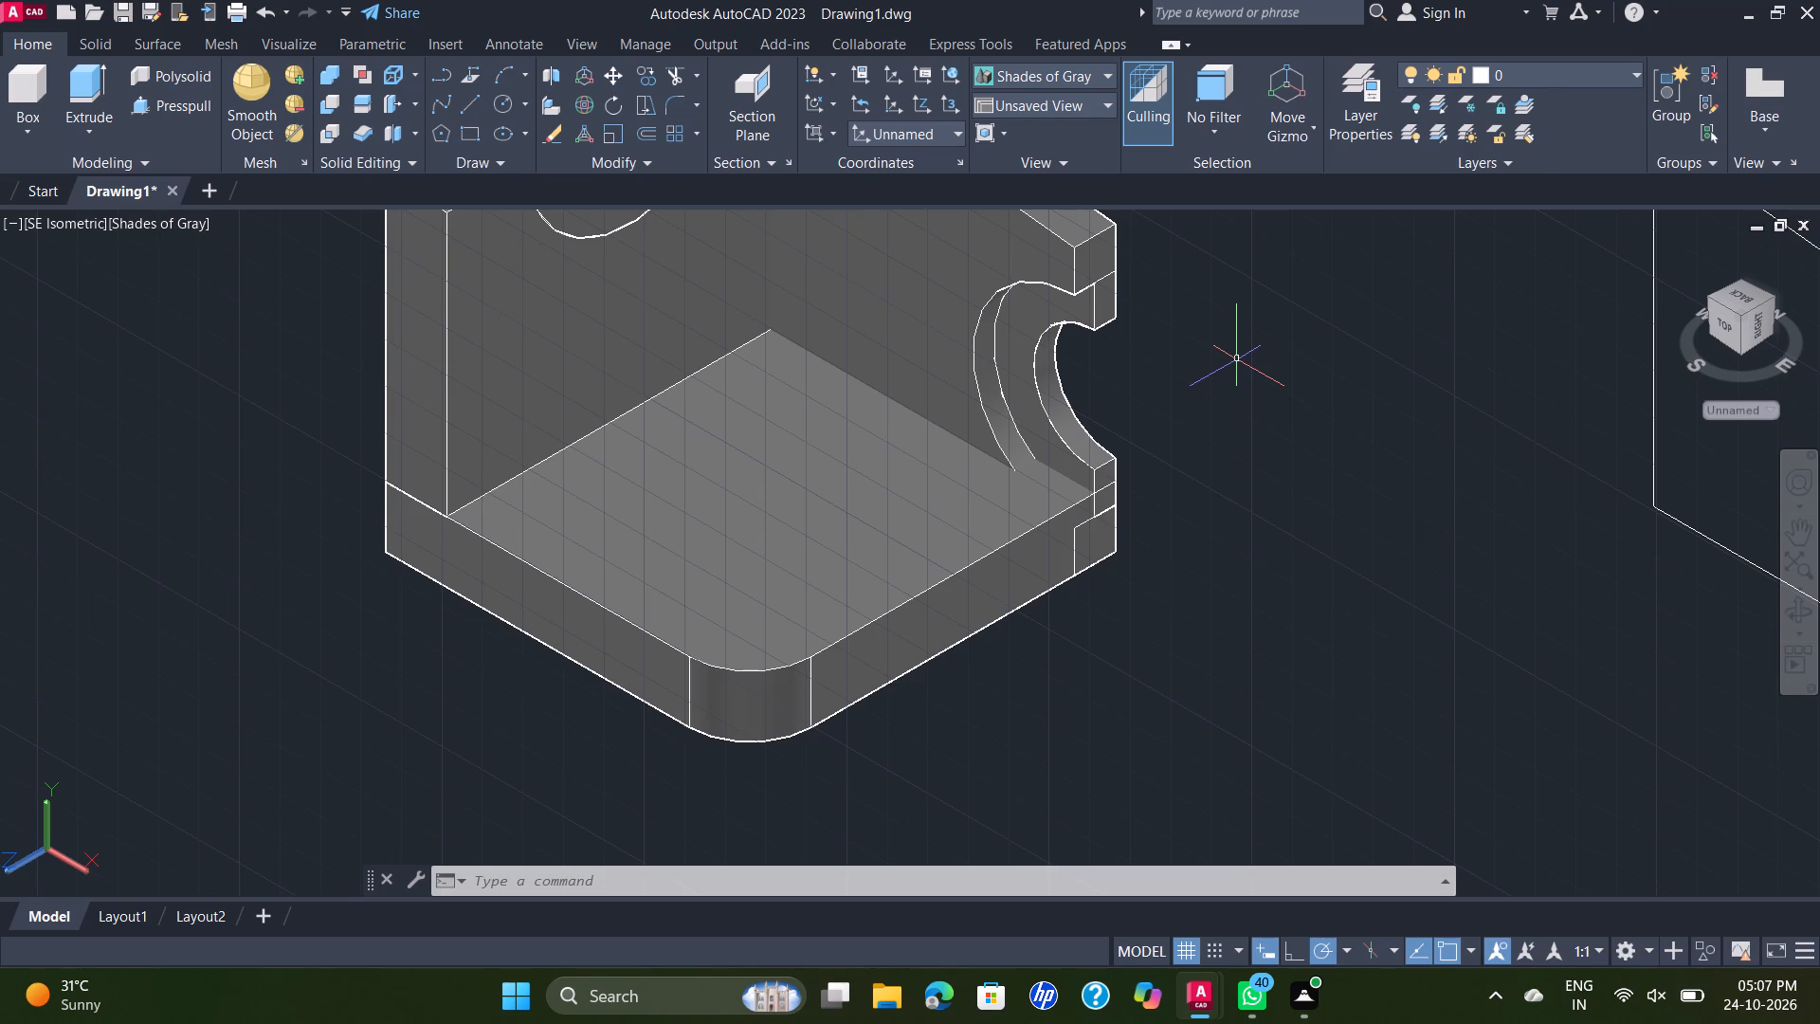
{"action": "scroll", "coordinate": [1298, 389], "scroll_direction": "down", "scroll_amount": 2}
{"action": "middle_click_drag", "start_coordinate": [1298, 391], "coordinate": [1277, 469]}
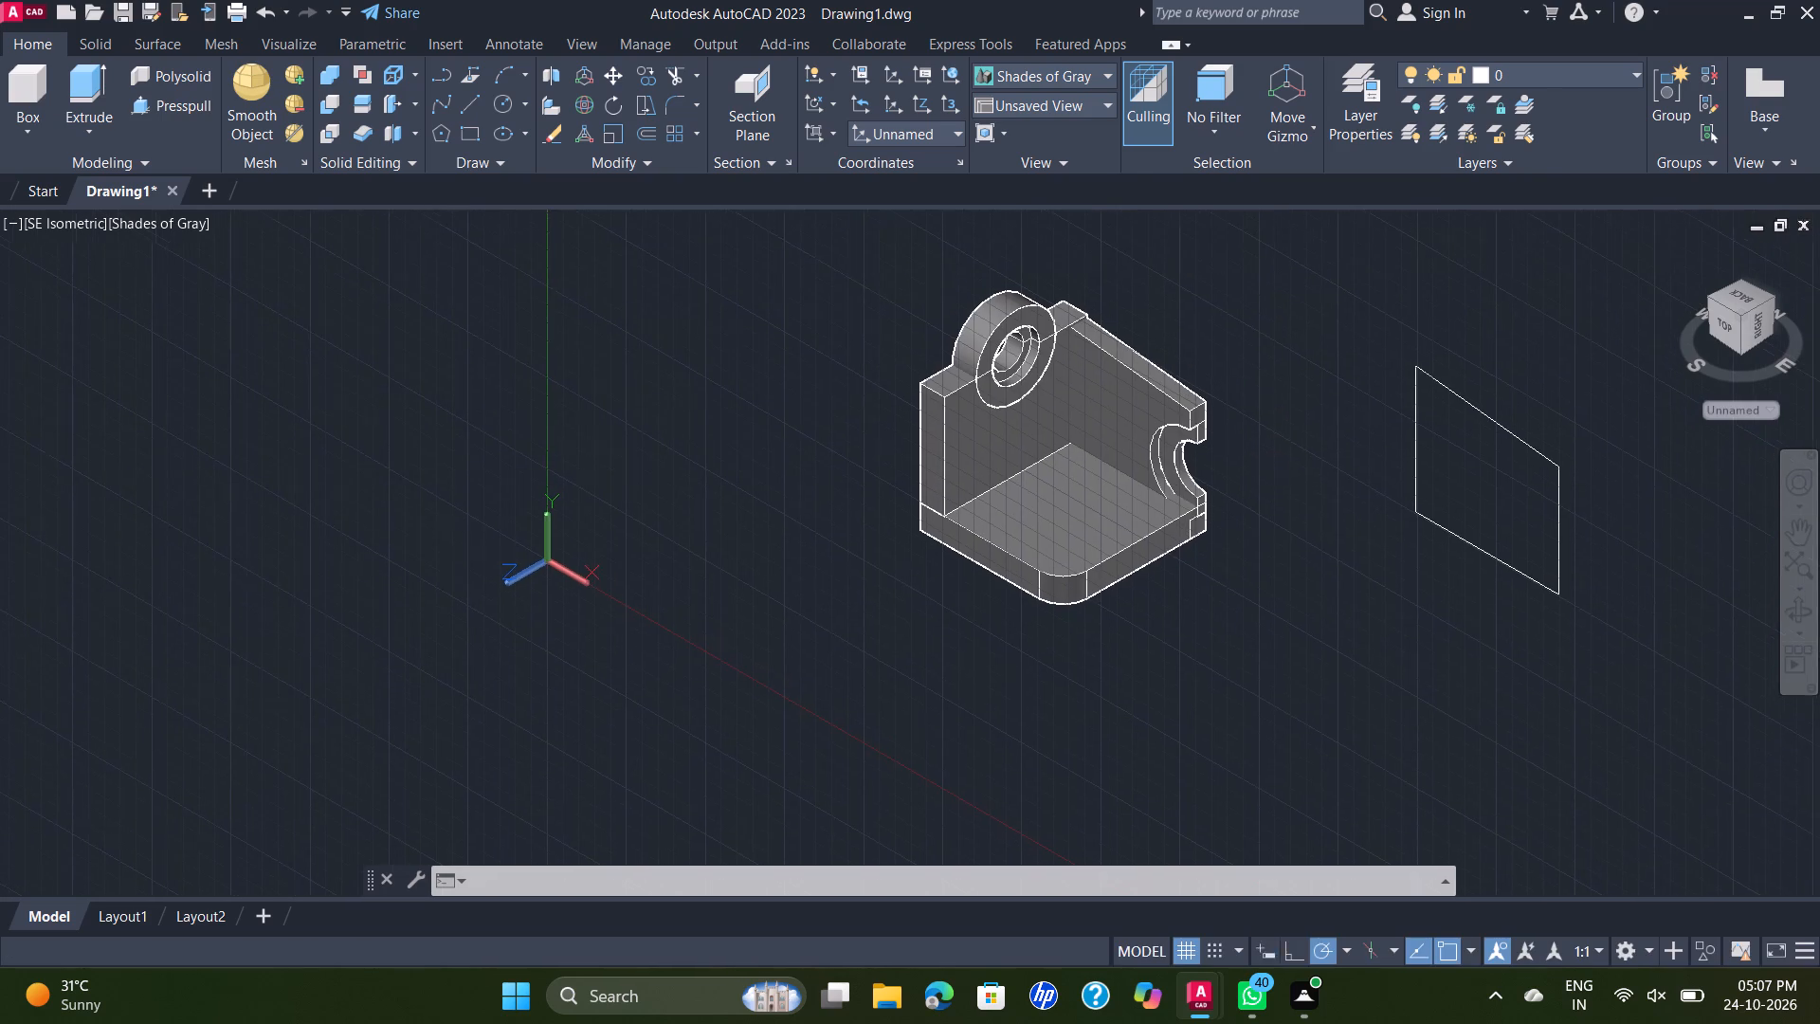
{"action": "scroll", "coordinate": [1031, 320], "scroll_direction": "up", "scroll_amount": 2}
{"action": "middle_click_drag", "start_coordinate": [1331, 376], "coordinate": [1236, 314]}
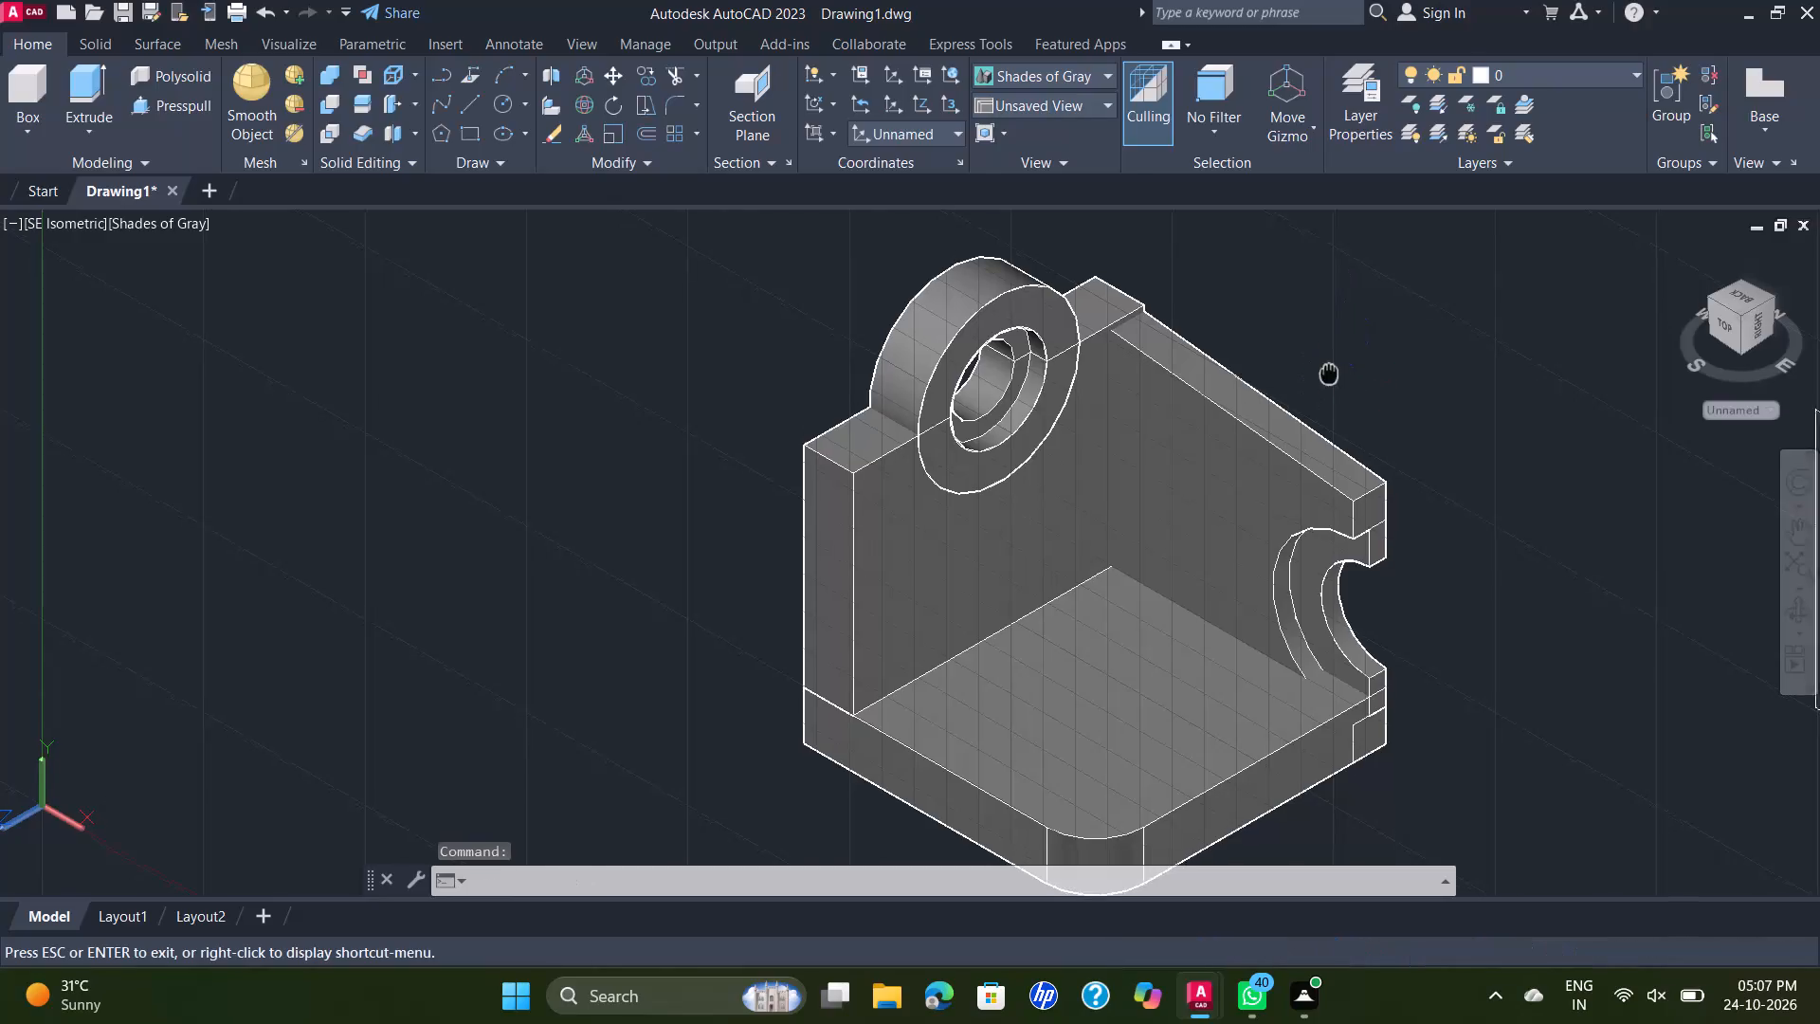
{"action": "middle_click_drag", "start_coordinate": [1236, 314], "coordinate": [1183, 284]}
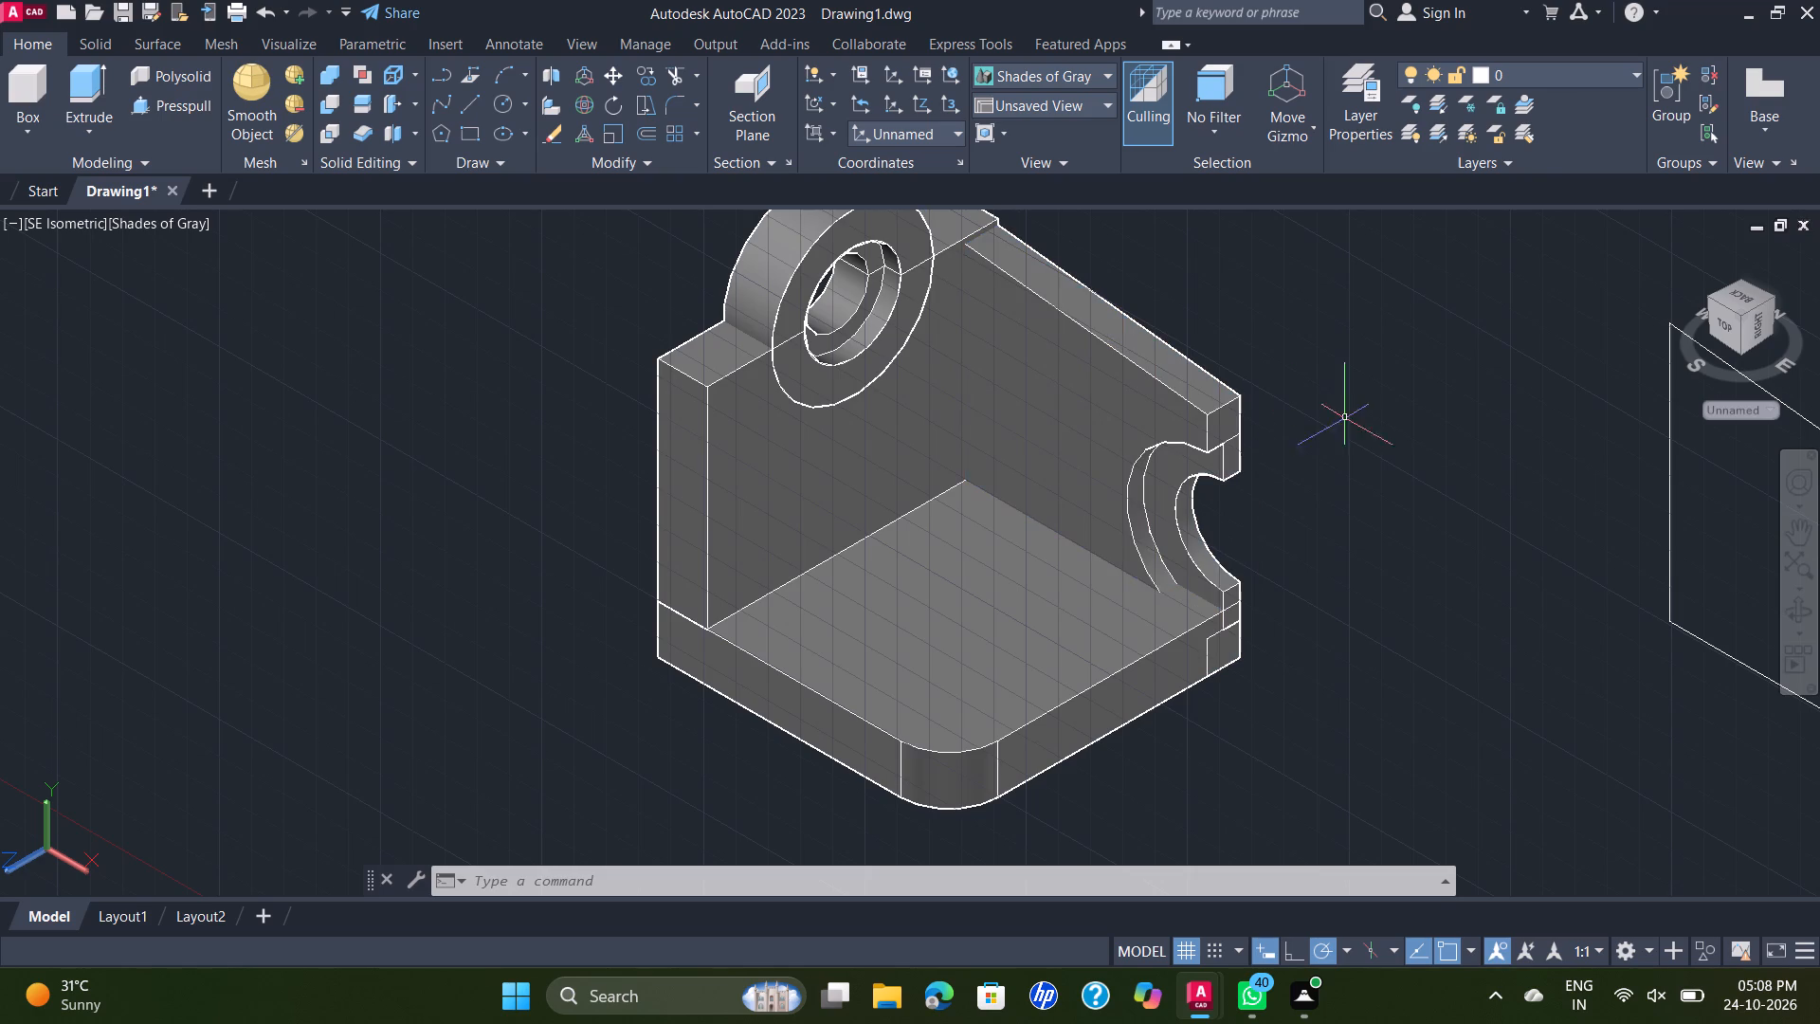
{"action": "scroll", "coordinate": [1265, 380], "scroll_direction": "down", "scroll_amount": 1}
{"action": "middle_click_drag", "start_coordinate": [1256, 379], "coordinate": [1196, 364]}
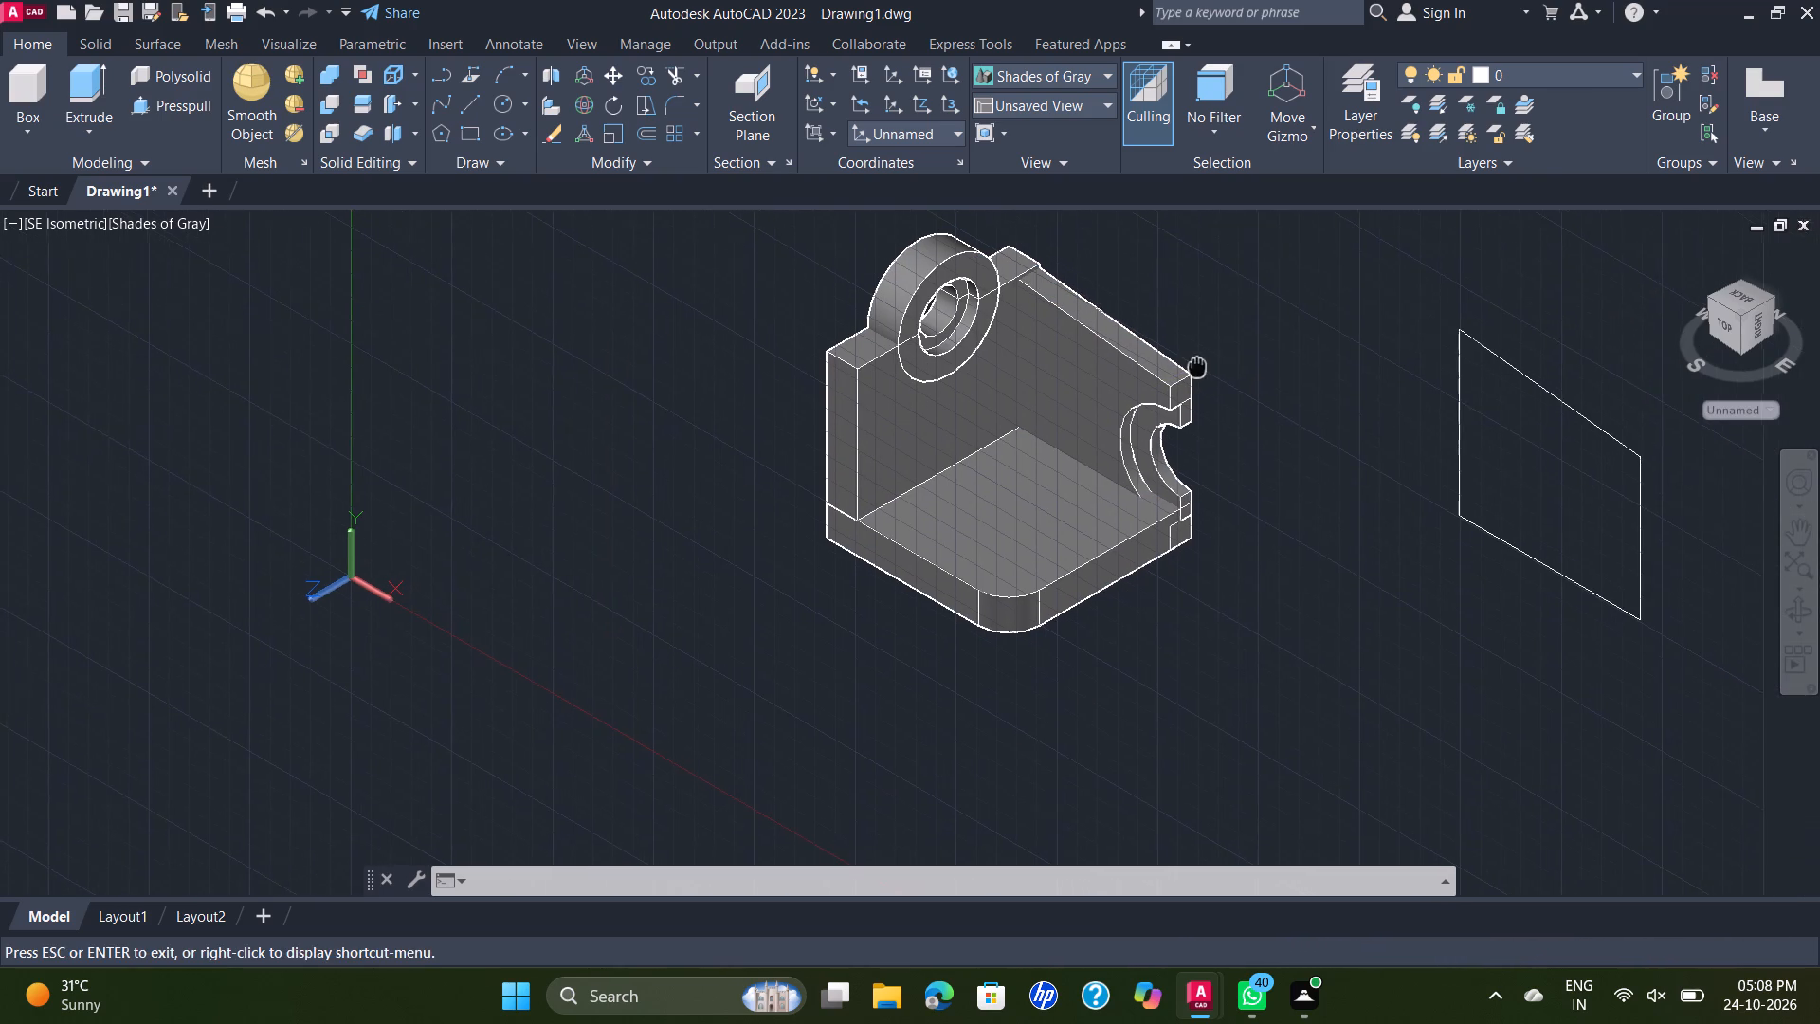
{"action": "middle_click_drag", "start_coordinate": [1196, 364], "coordinate": [1188, 360]}
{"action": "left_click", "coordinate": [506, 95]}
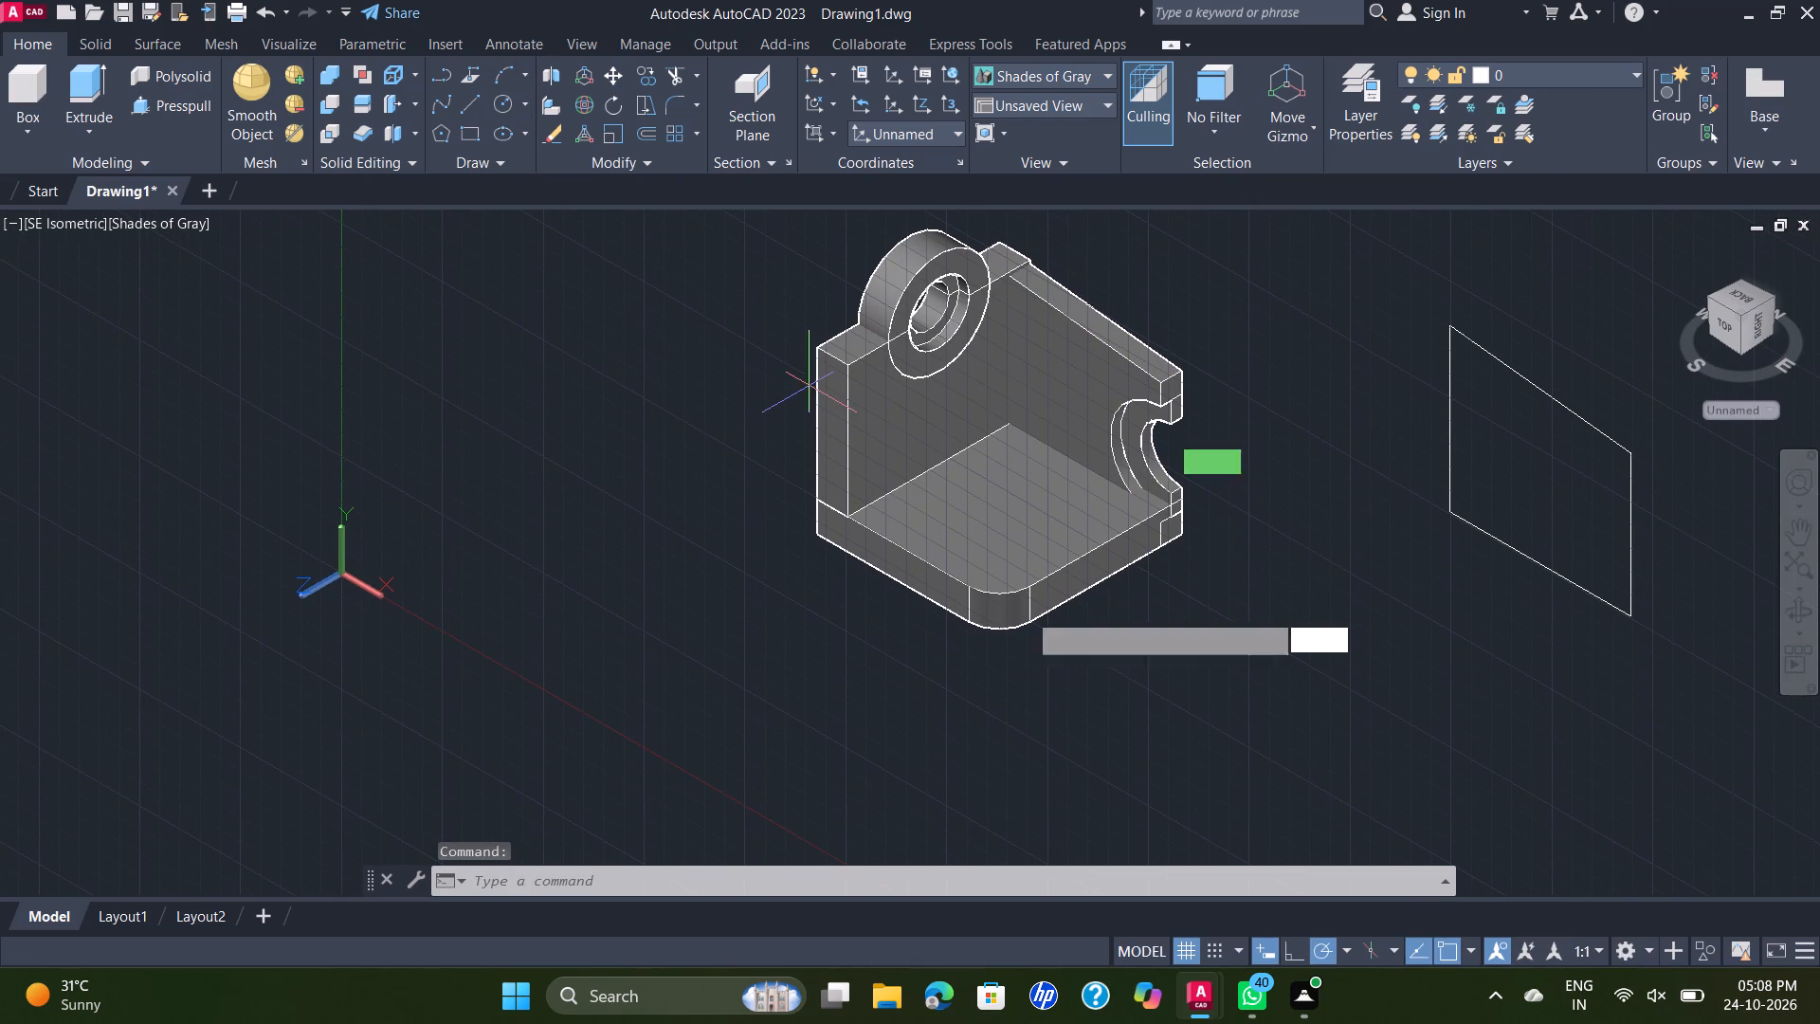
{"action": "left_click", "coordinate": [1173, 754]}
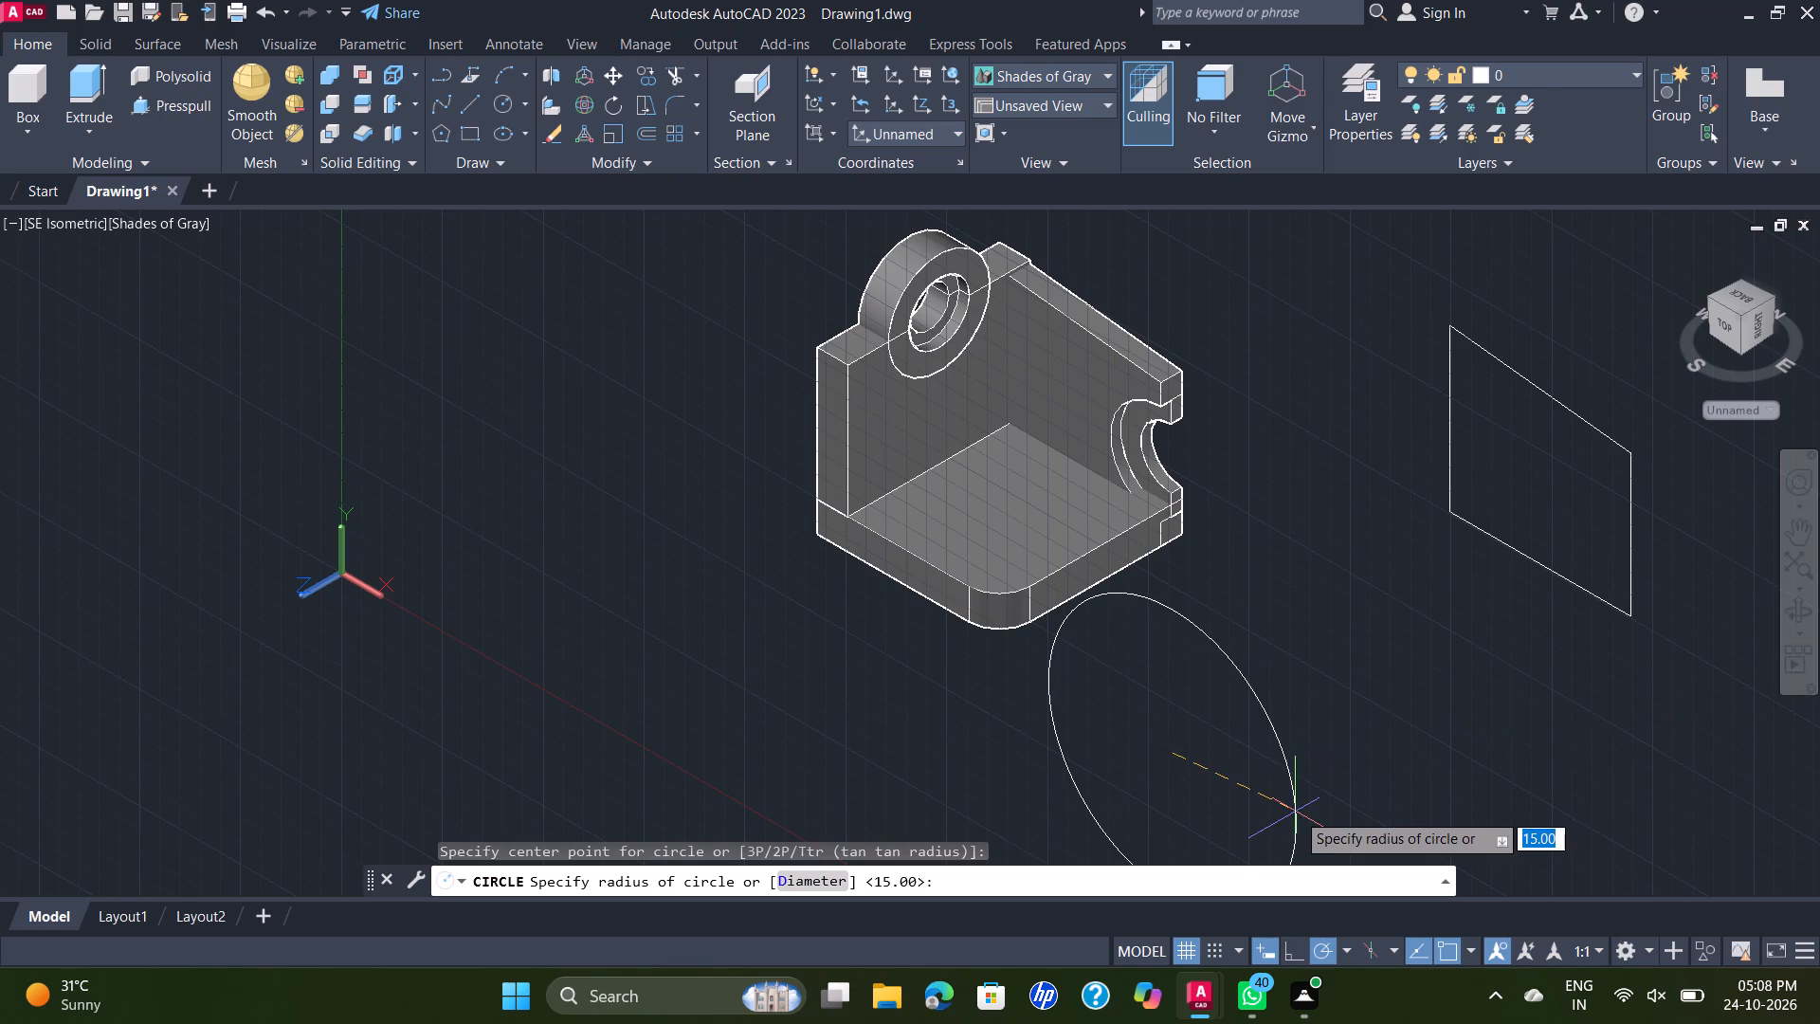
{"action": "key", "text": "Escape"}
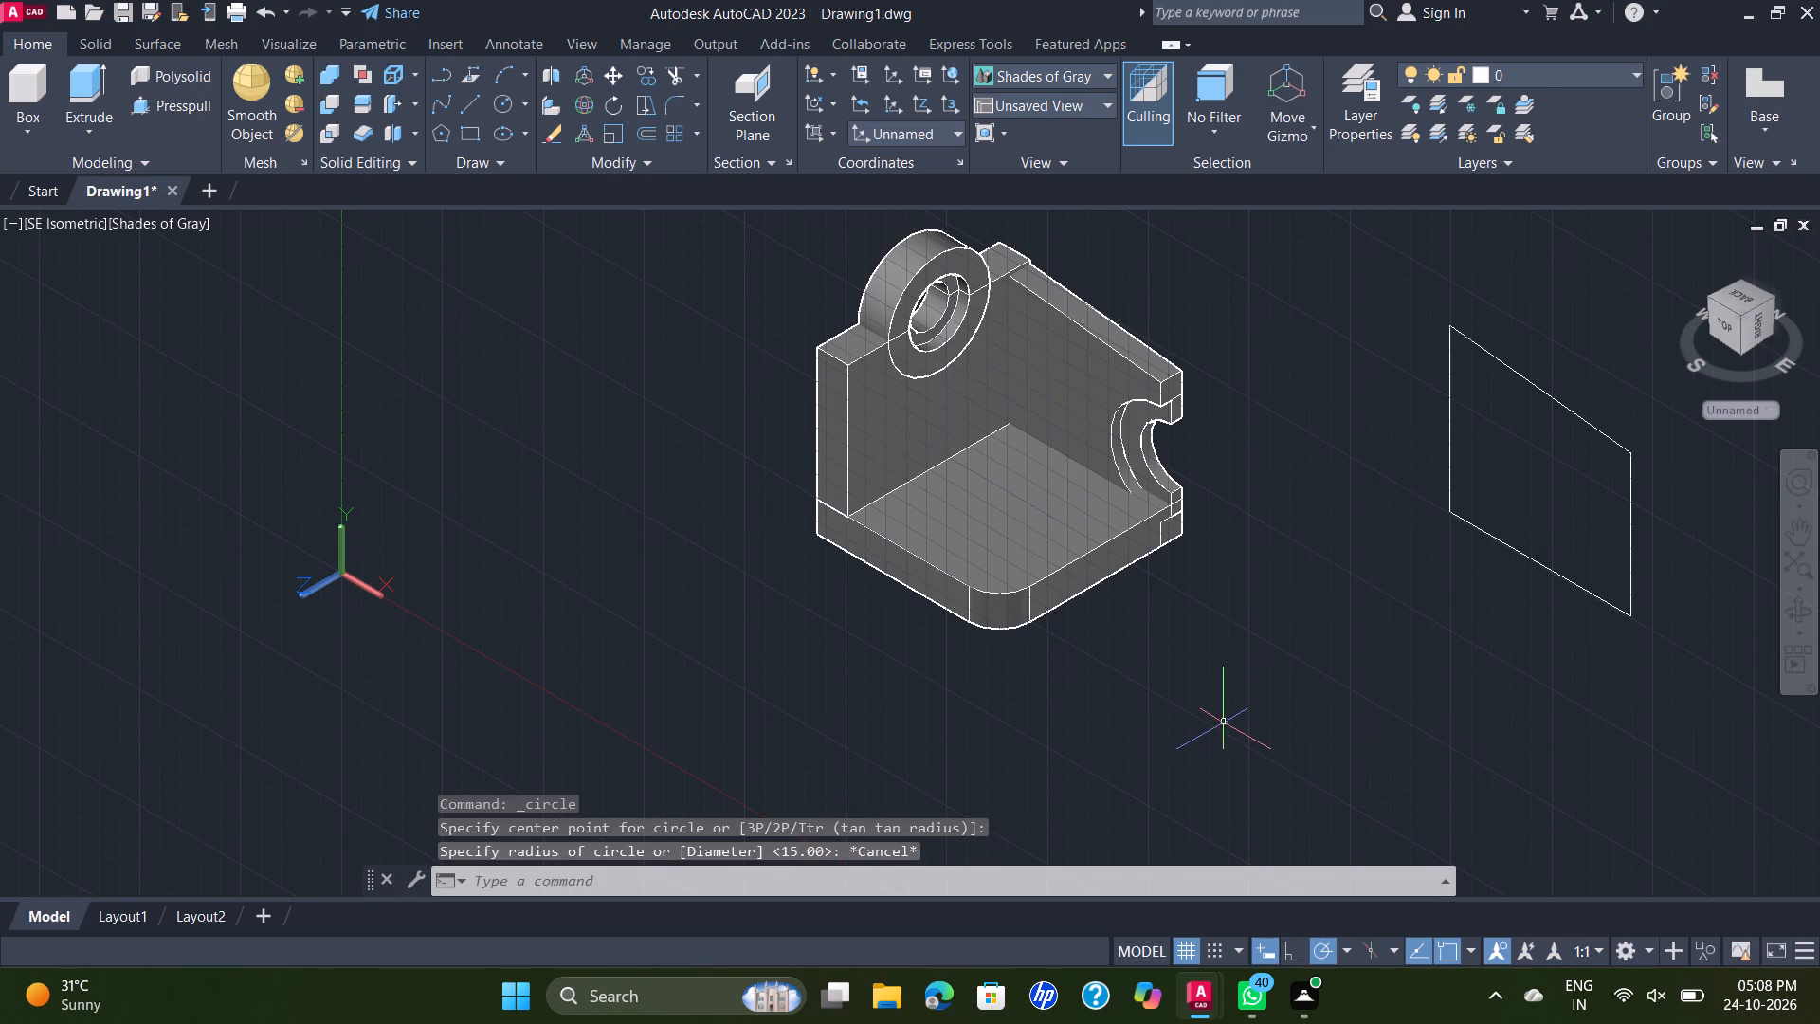
Switch the model to the Top view.
{"action": "left_click", "coordinate": [82, 229]}
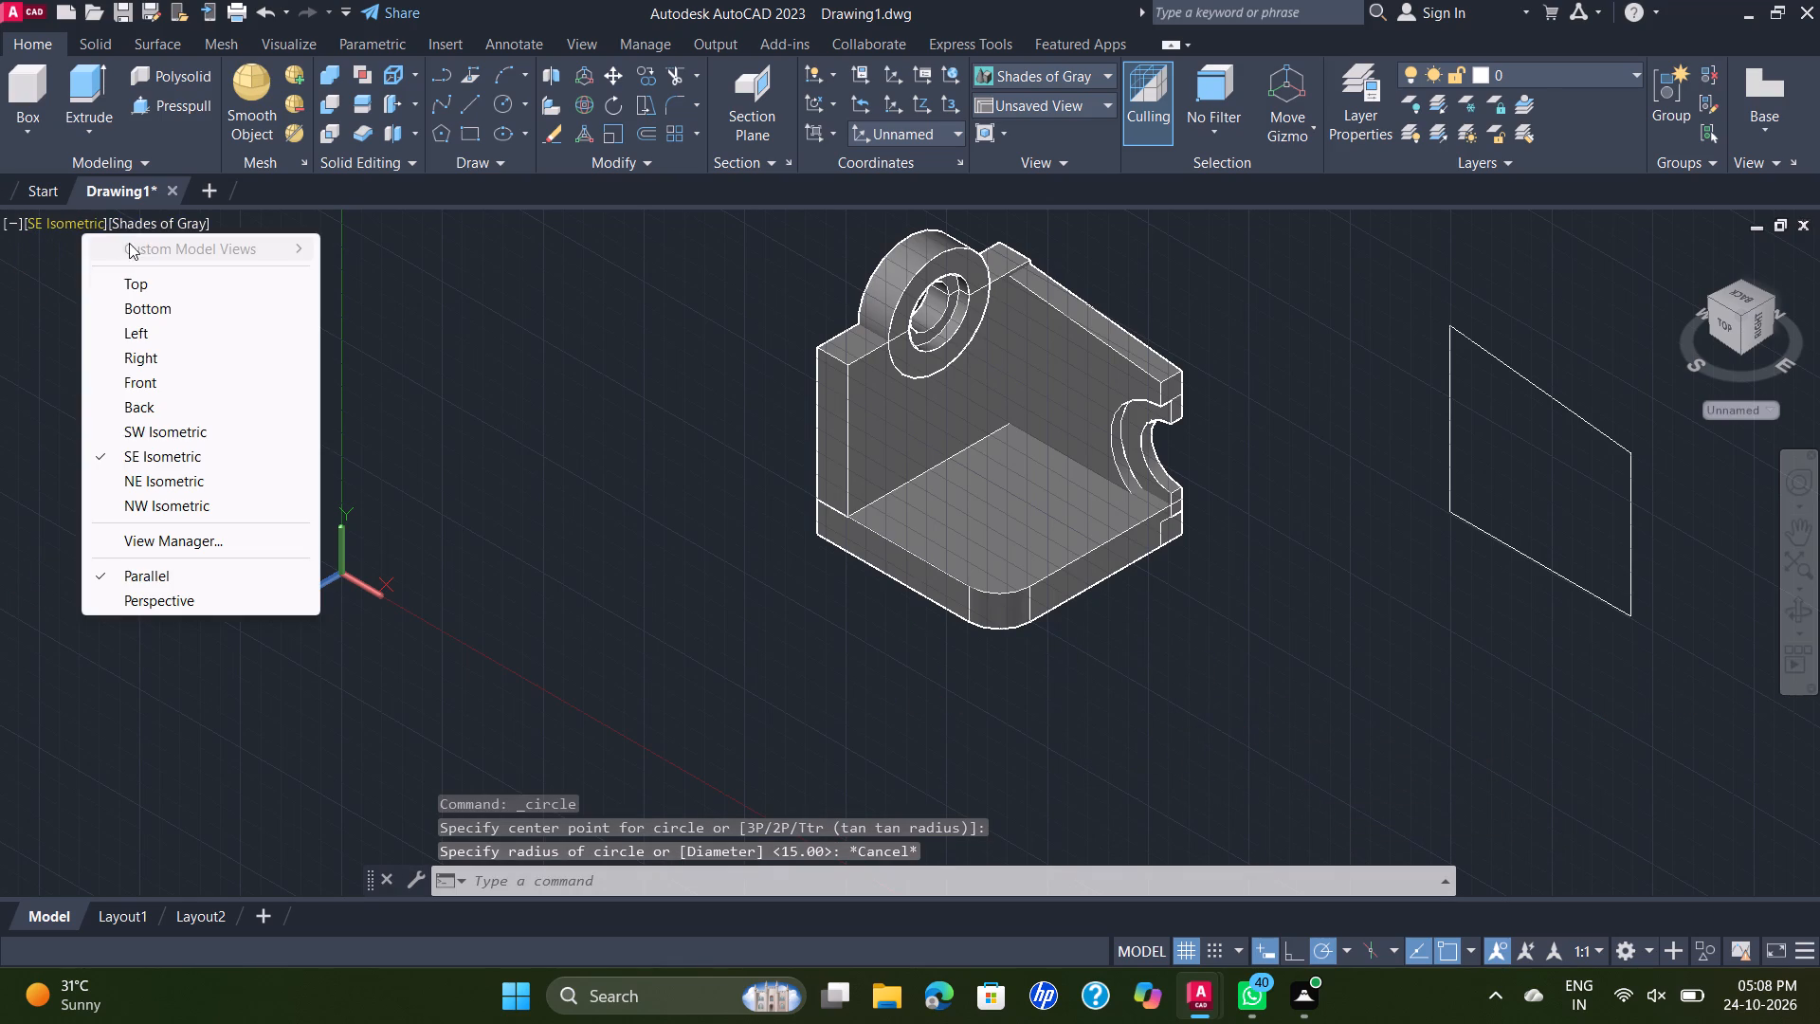
{"action": "left_click", "coordinate": [168, 281]}
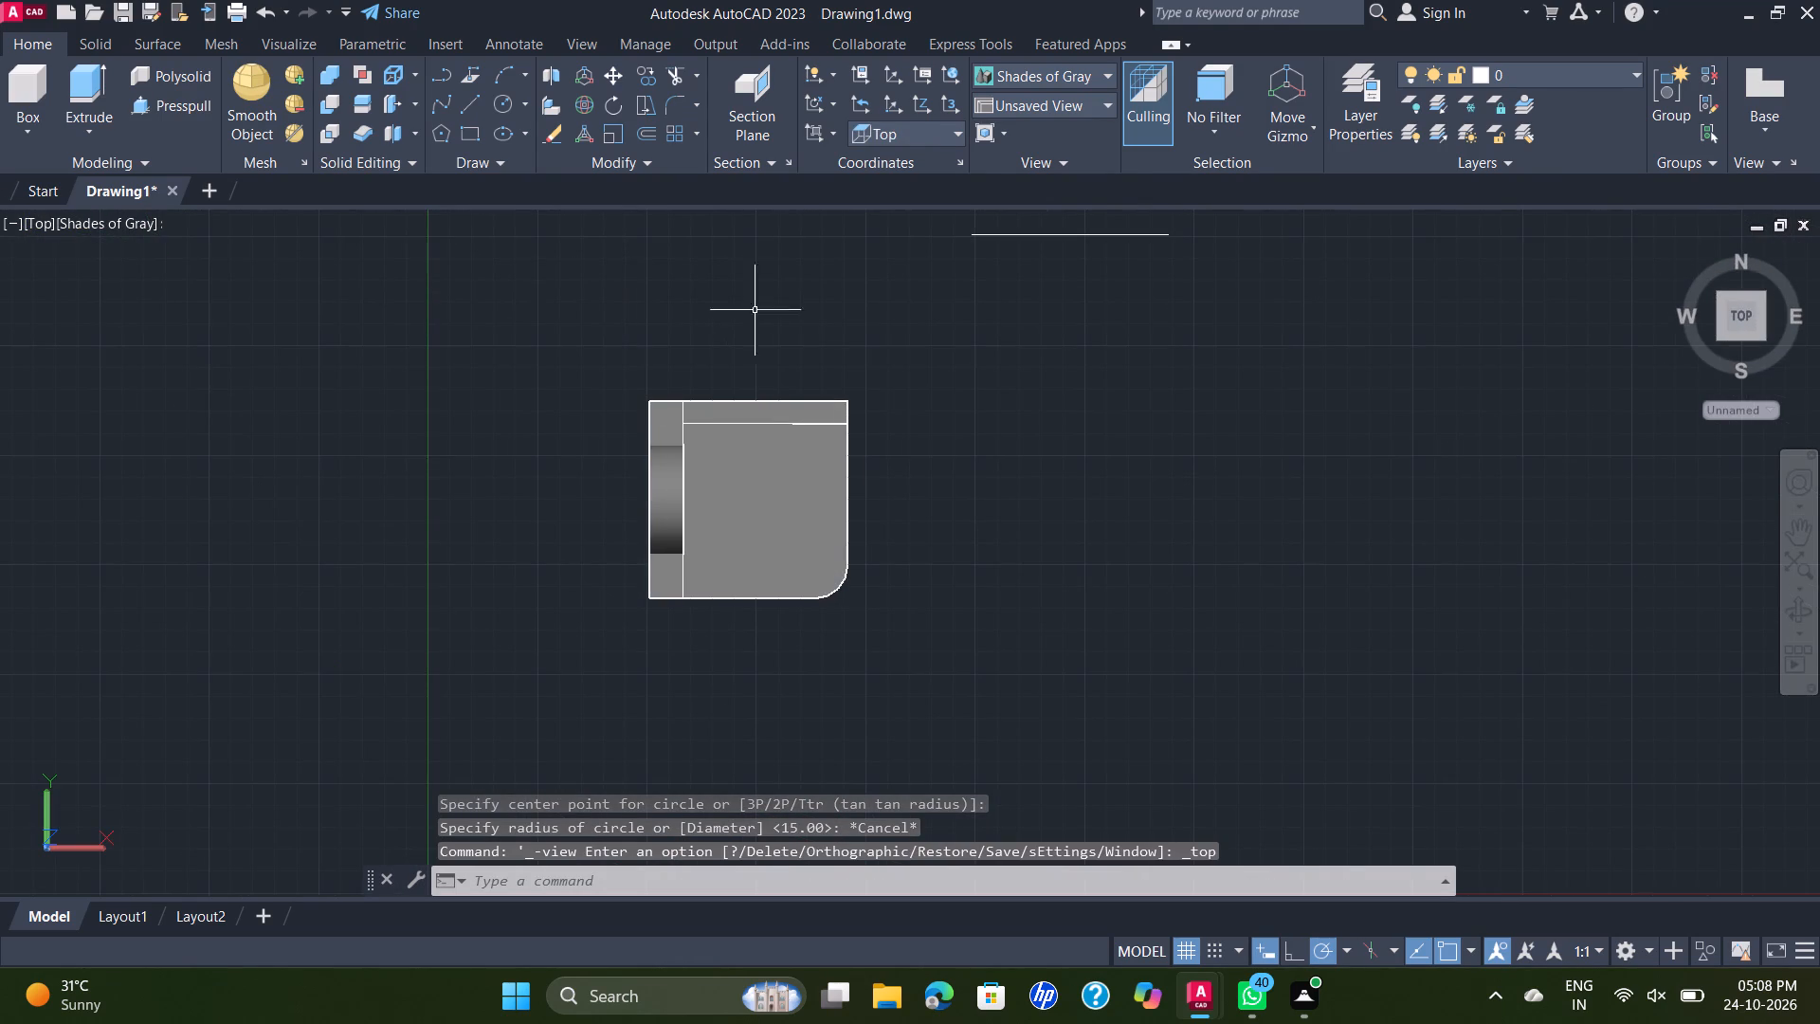
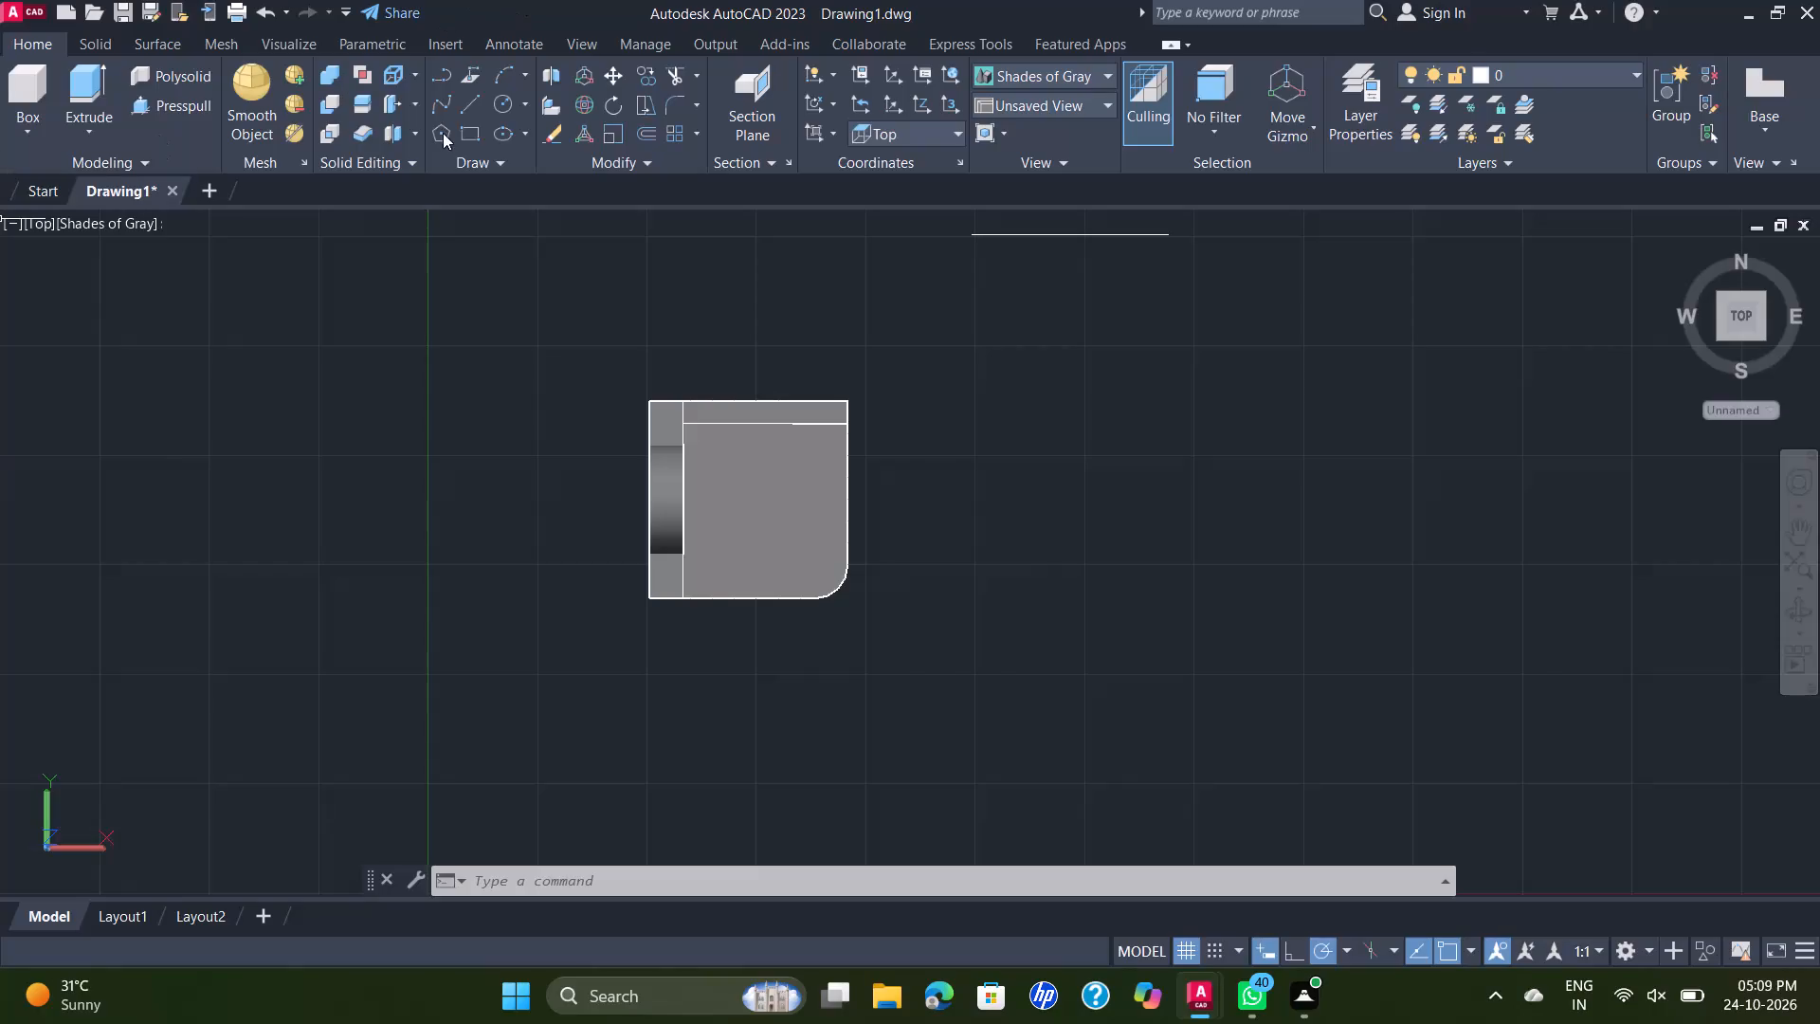
Draw a 50 mm vertical line in the empty space beside the bracket.
{"action": "left_click", "coordinate": [481, 101]}
{"action": "left_click", "coordinate": [1130, 450]}
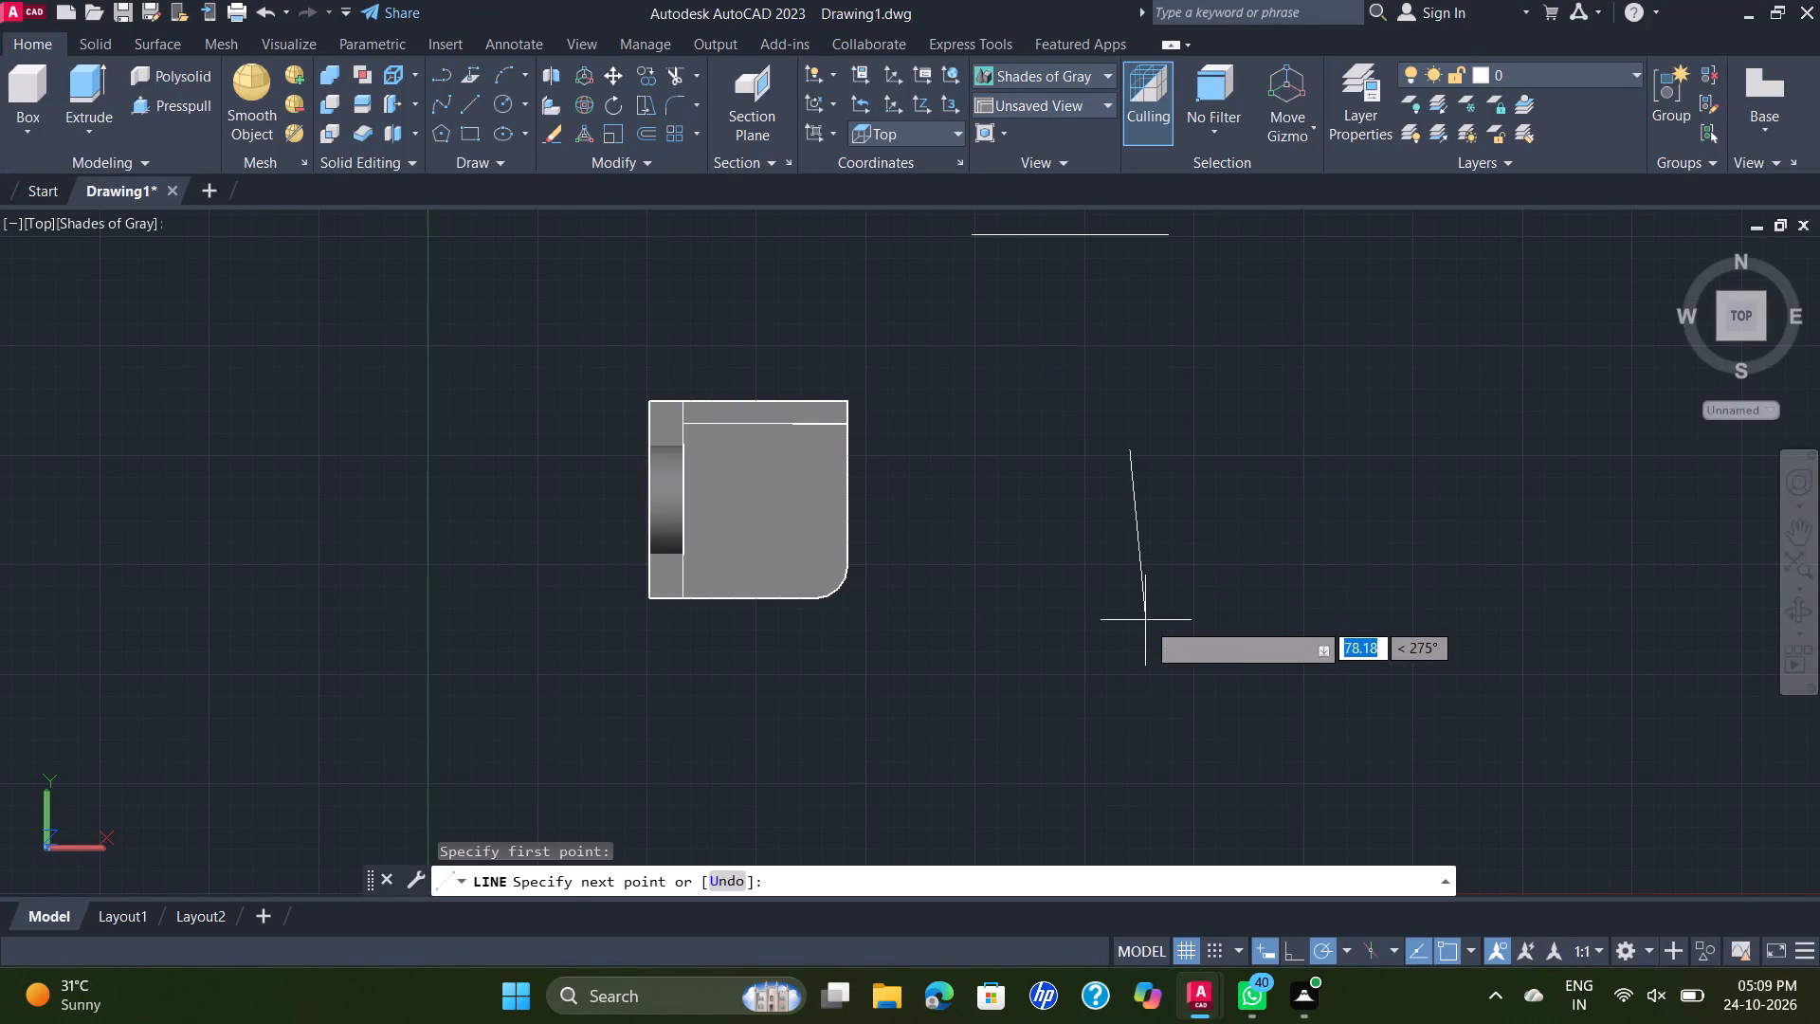
{"action": "type", "text": "50"}
{"action": "key", "text": "Return"}
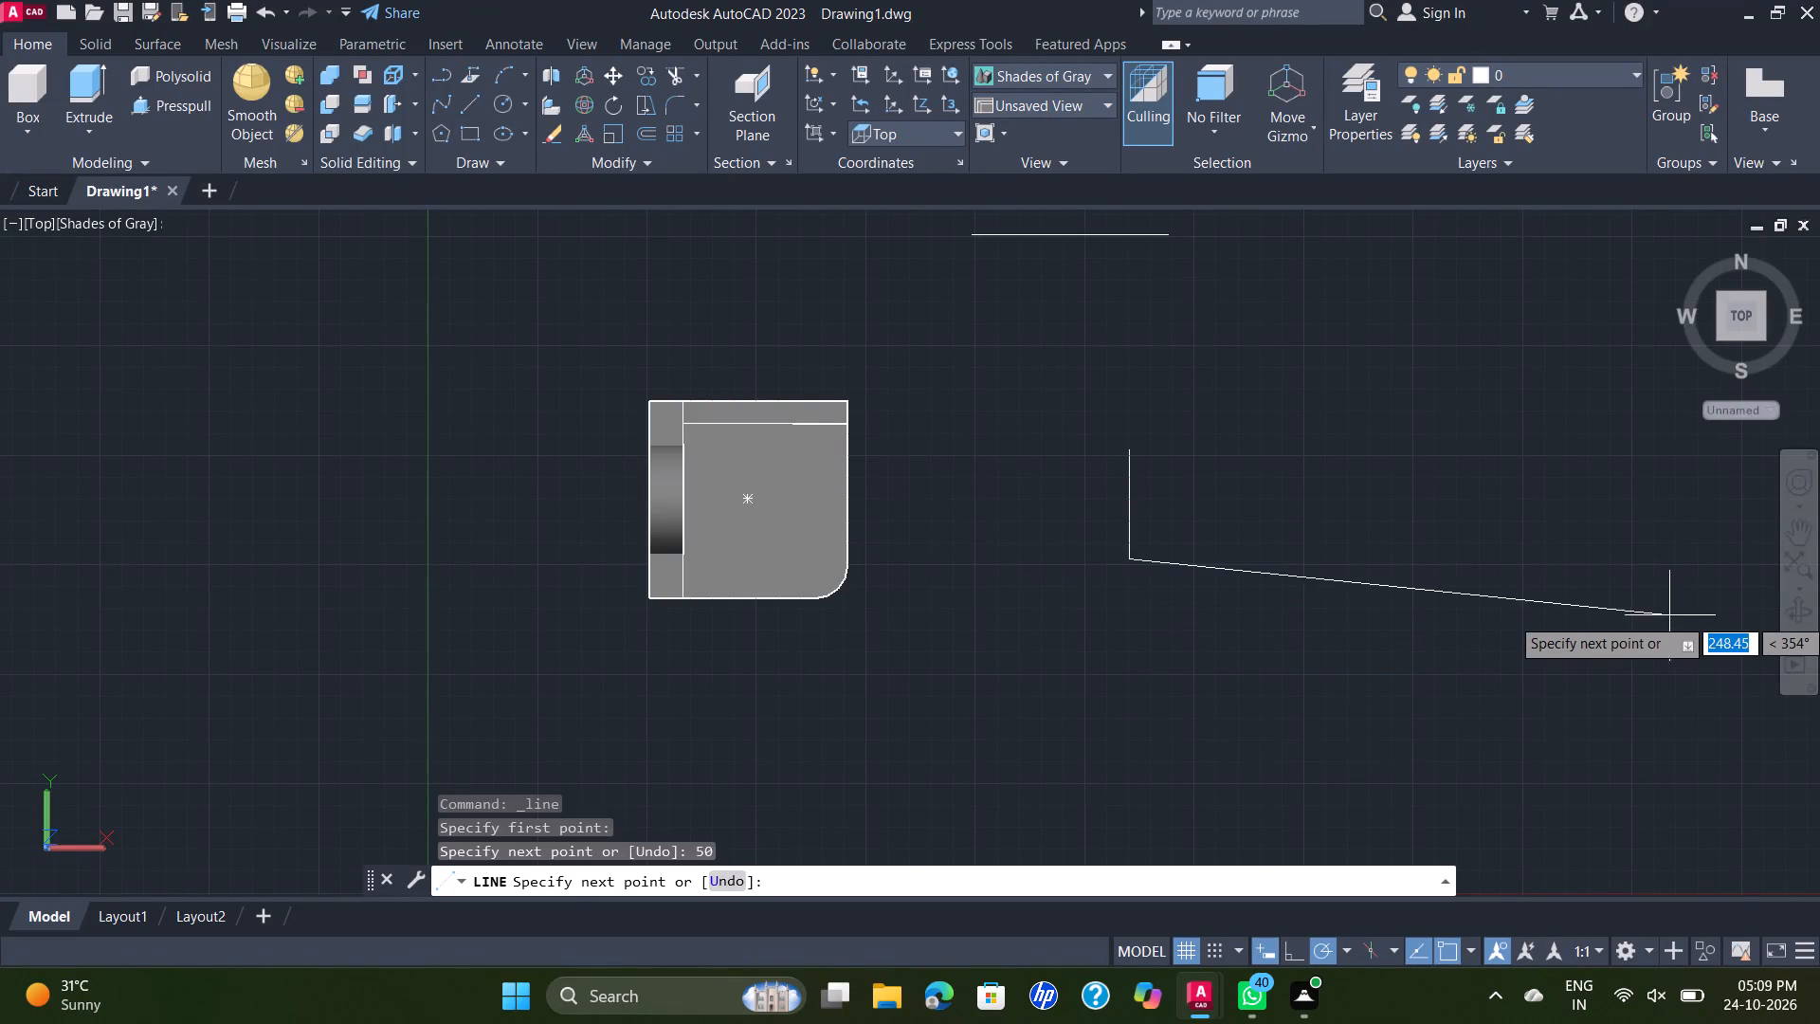
{"action": "key", "text": "Escape"}
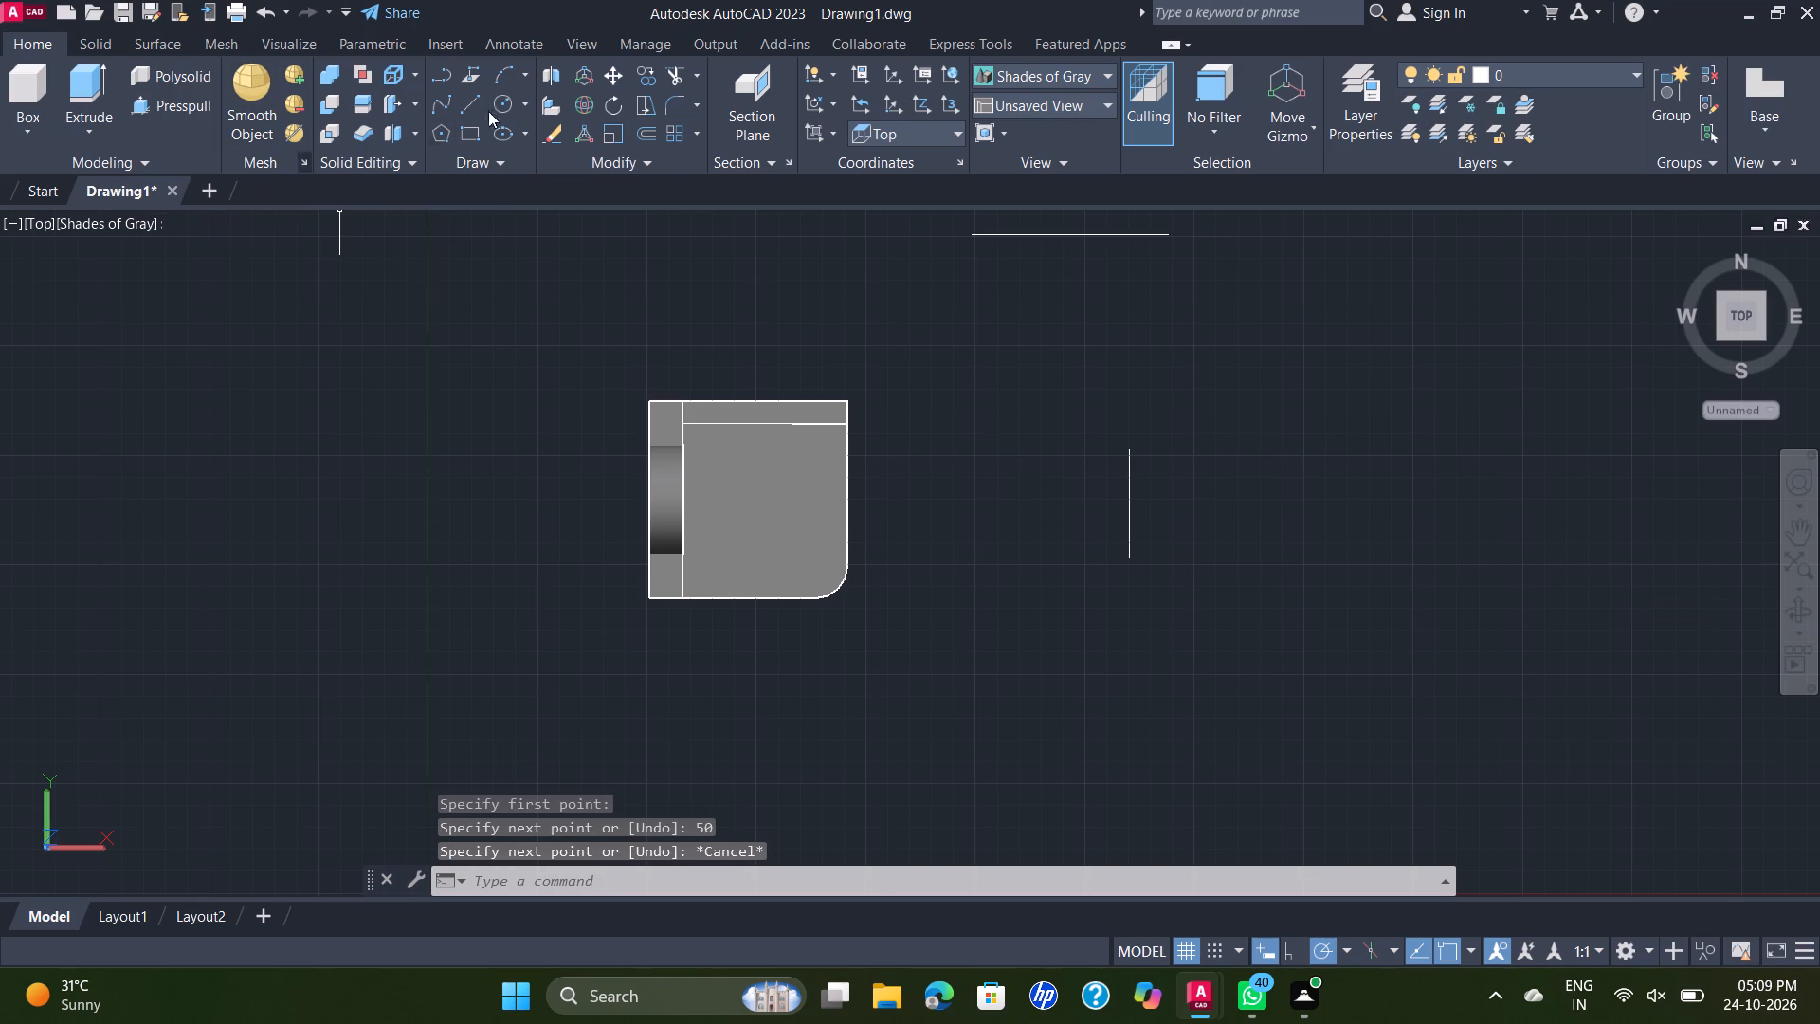
Draw two circles of 15 mm radius, one centred on each end of the 50 mm vertical line.
{"action": "left_click", "coordinate": [494, 102]}
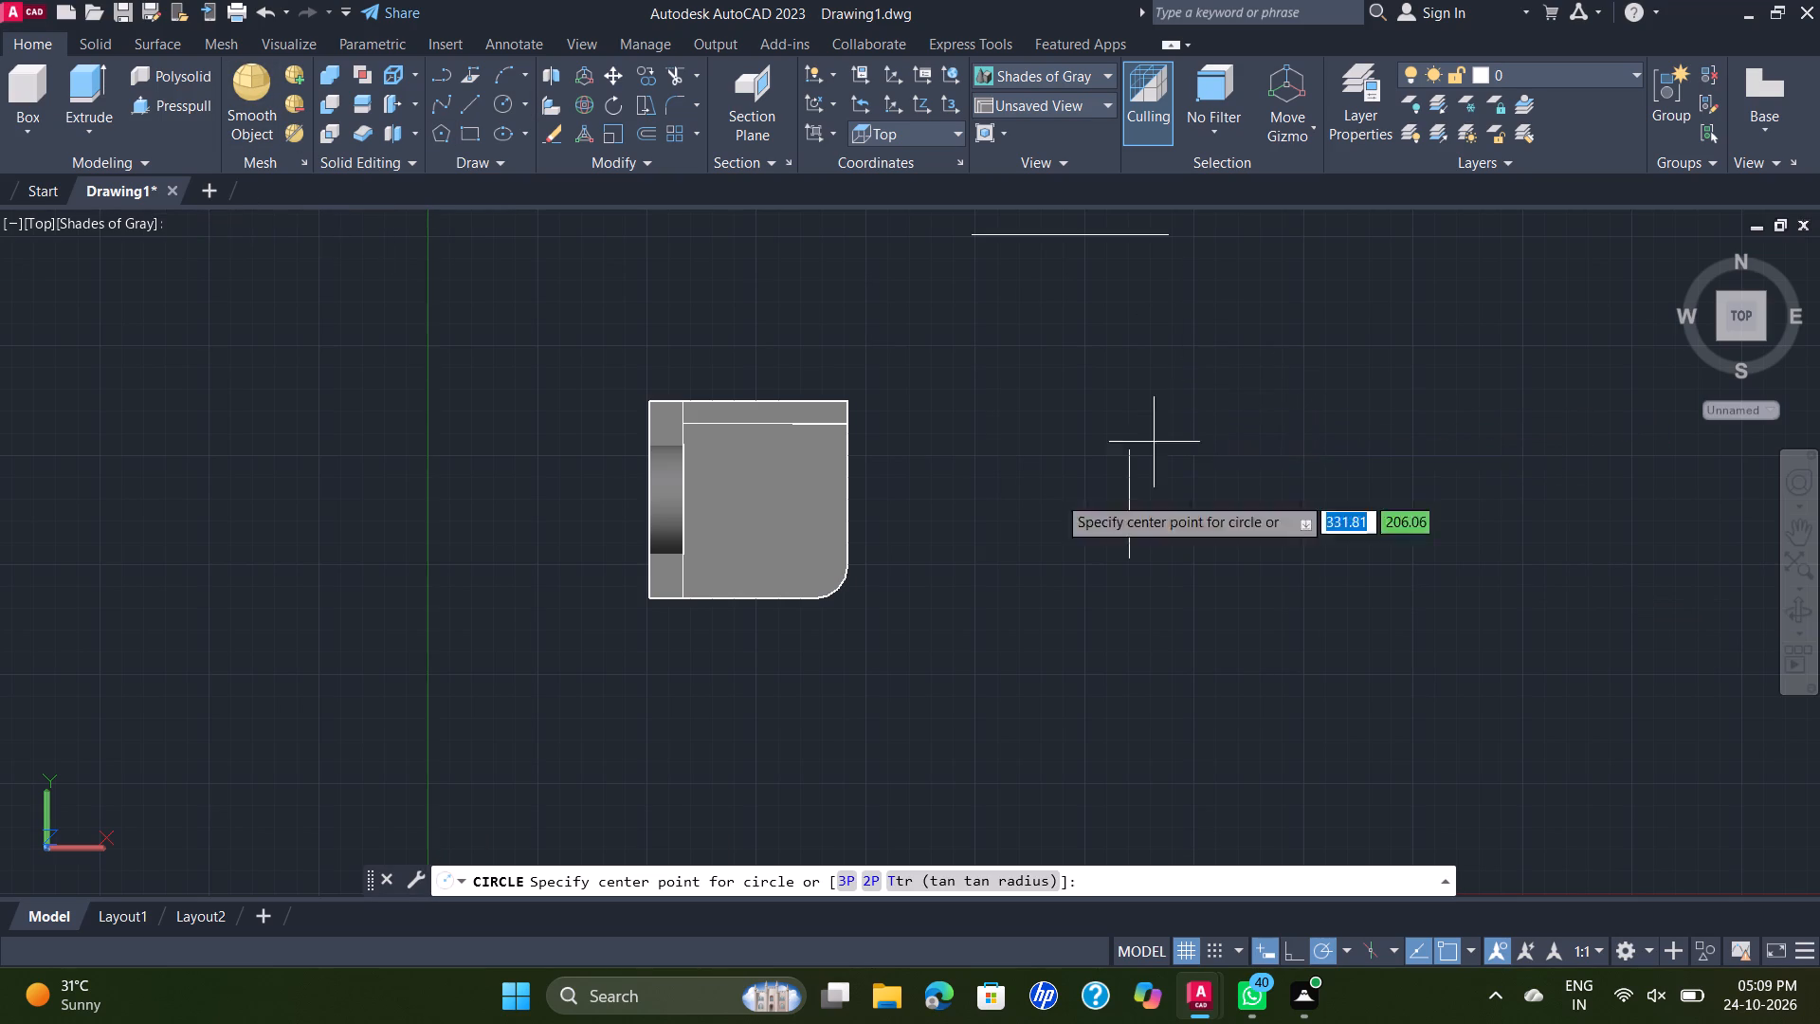
{"action": "left_click", "coordinate": [1134, 452]}
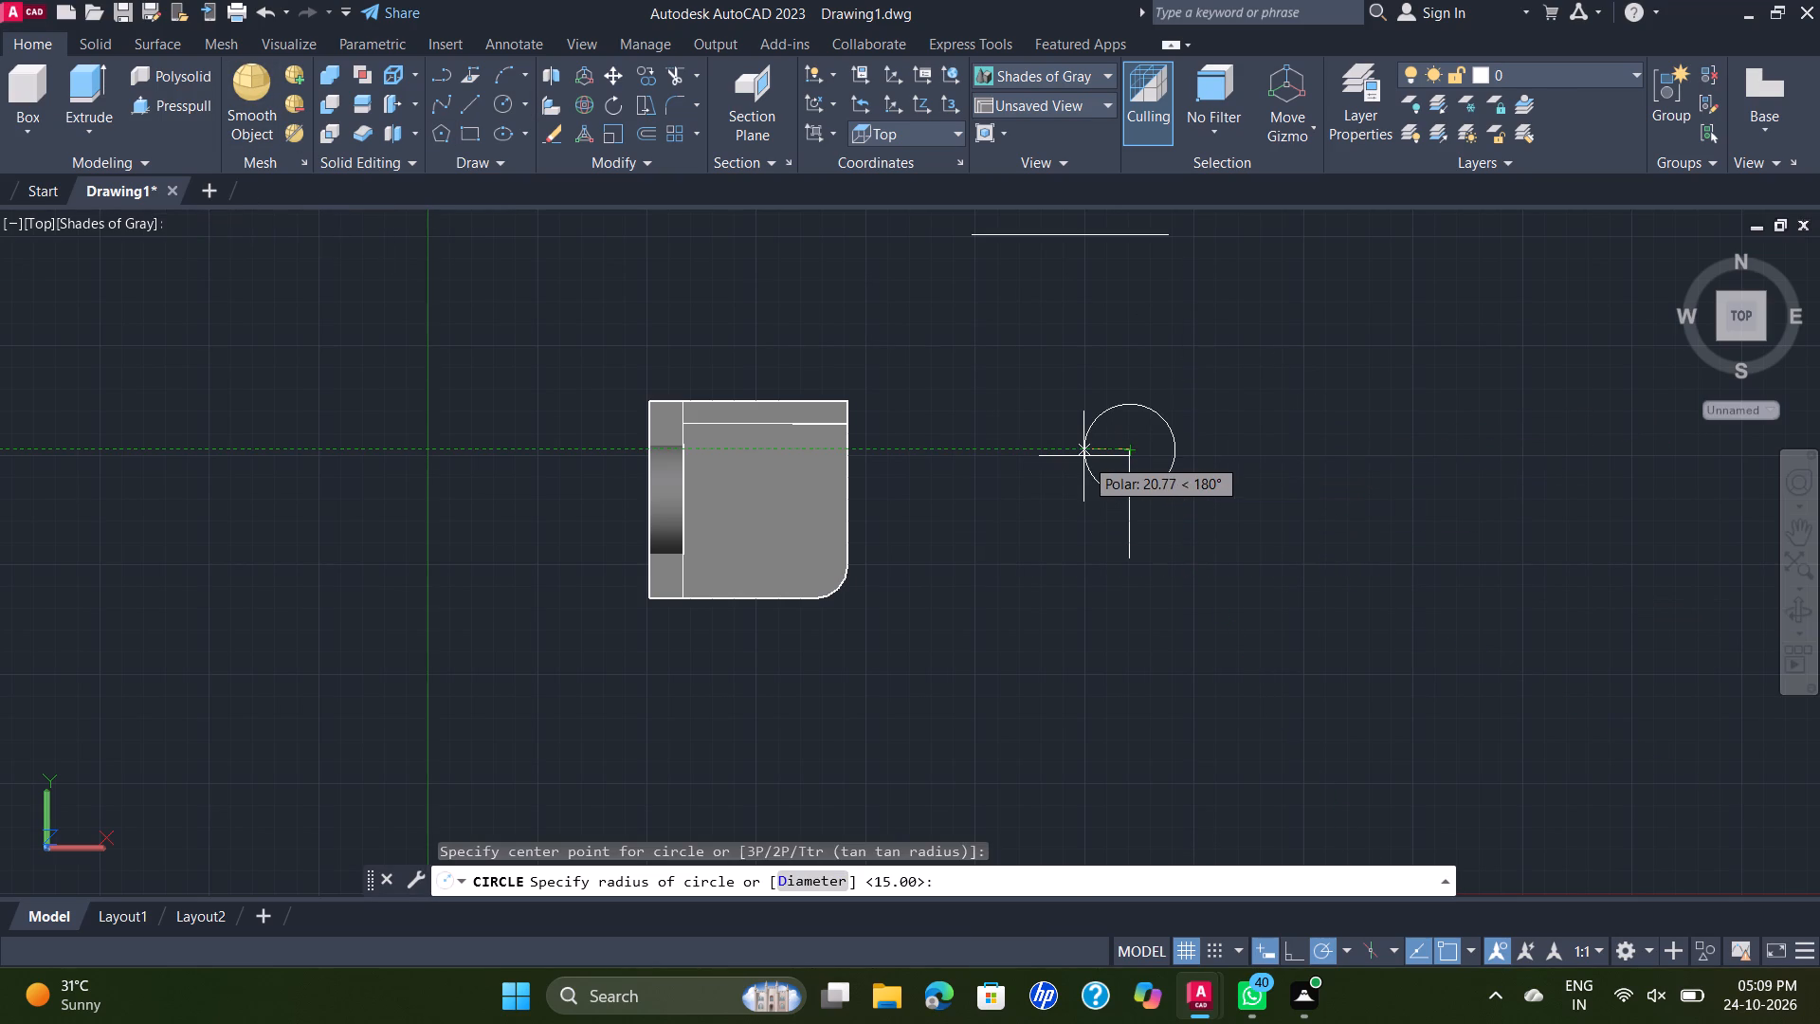
{"action": "type", "text": "15"}
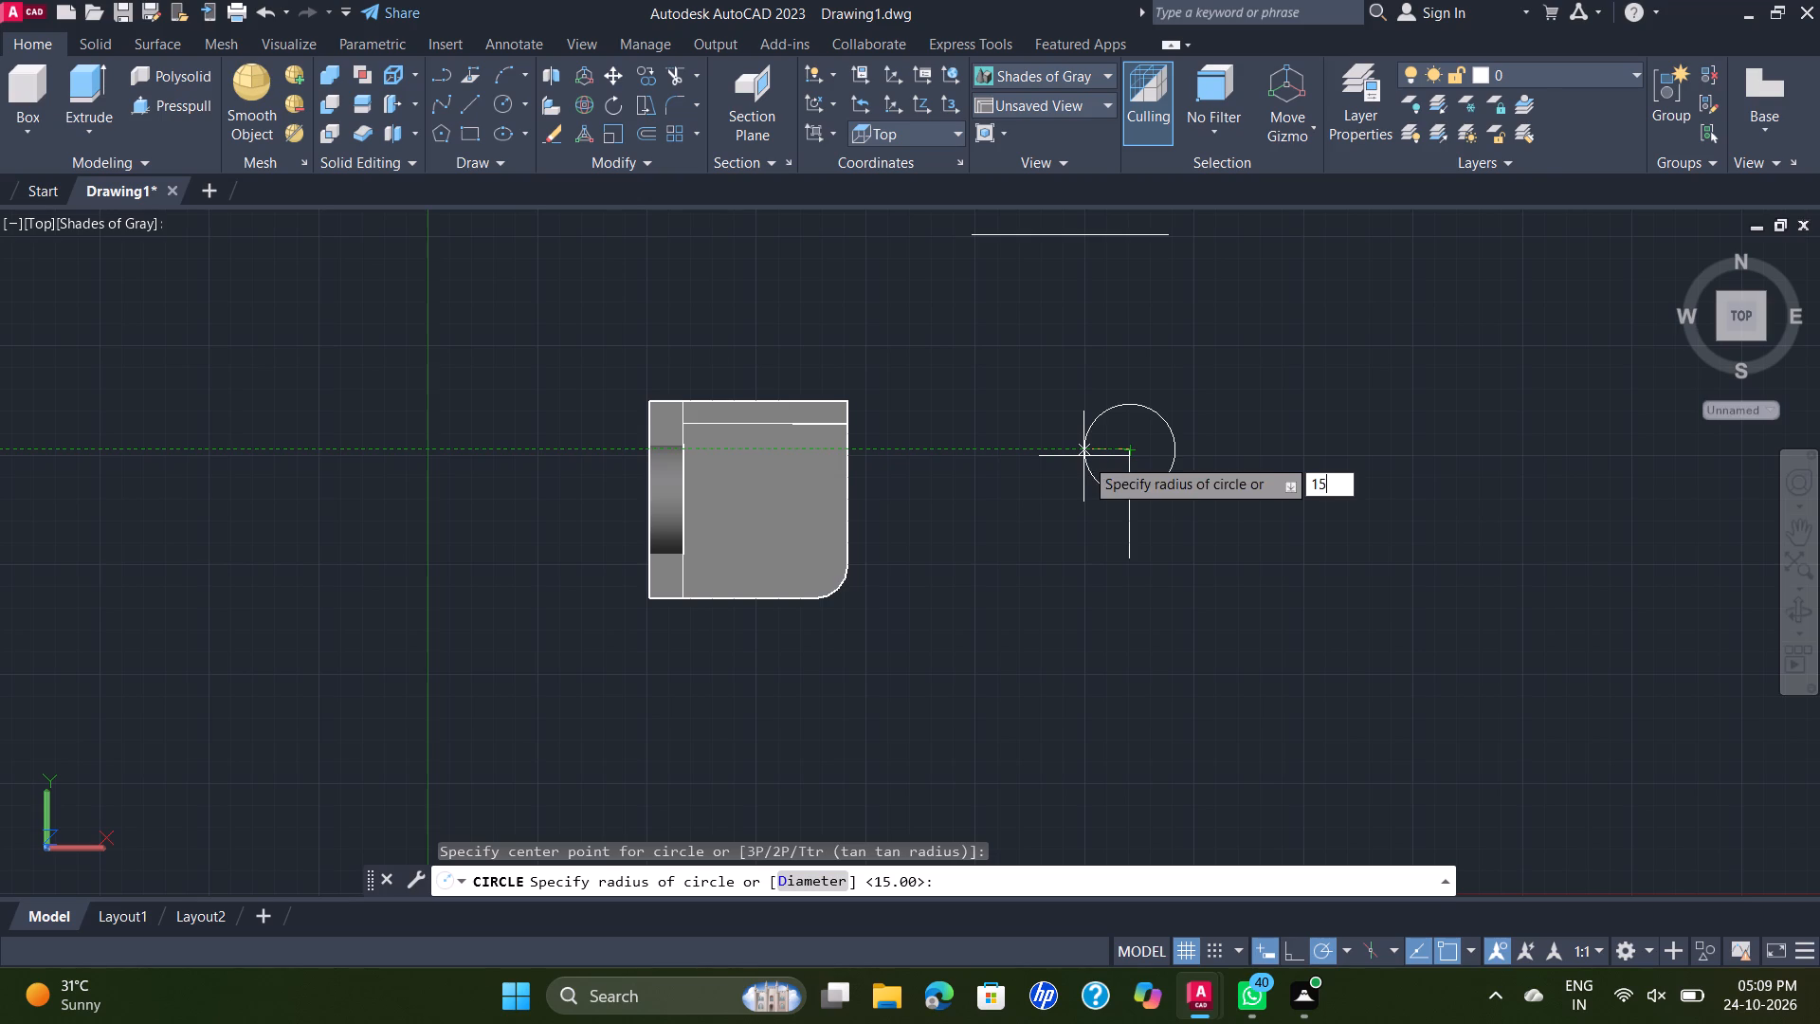
{"action": "key", "text": "Return"}
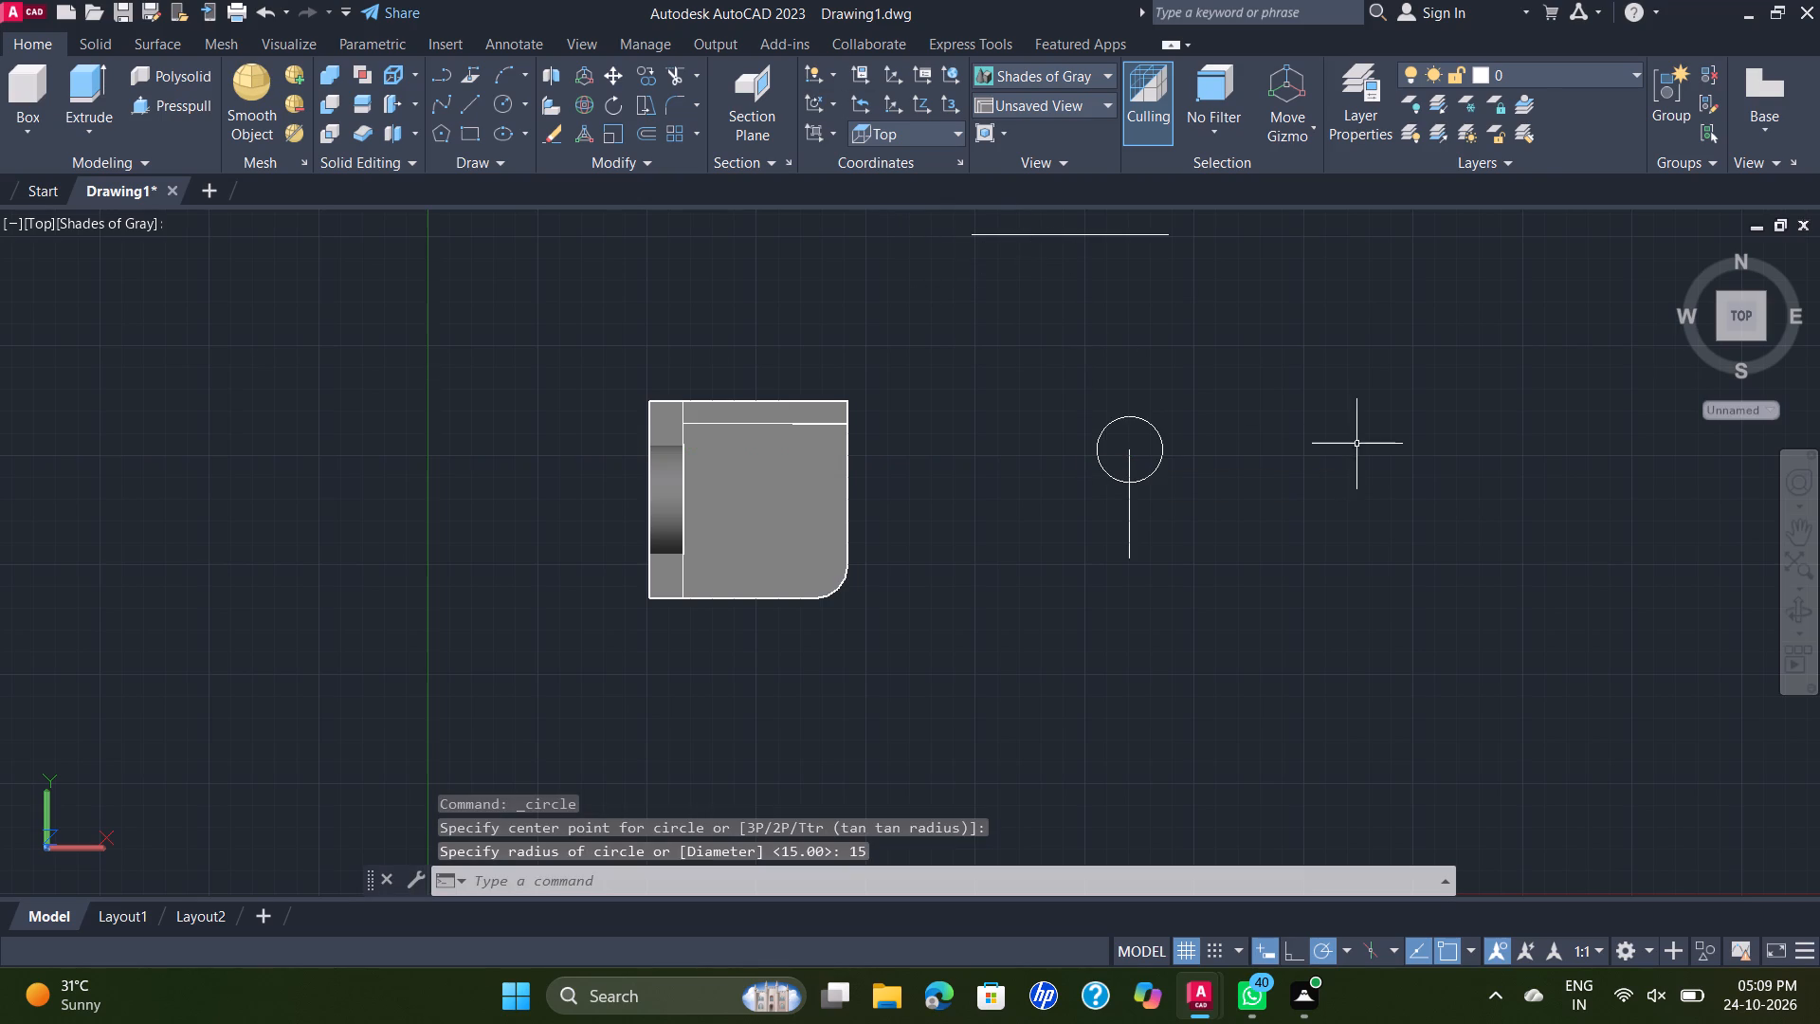
{"action": "key", "text": "space"}
{"action": "scroll", "coordinate": [1107, 620], "scroll_direction": "up", "scroll_amount": 2}
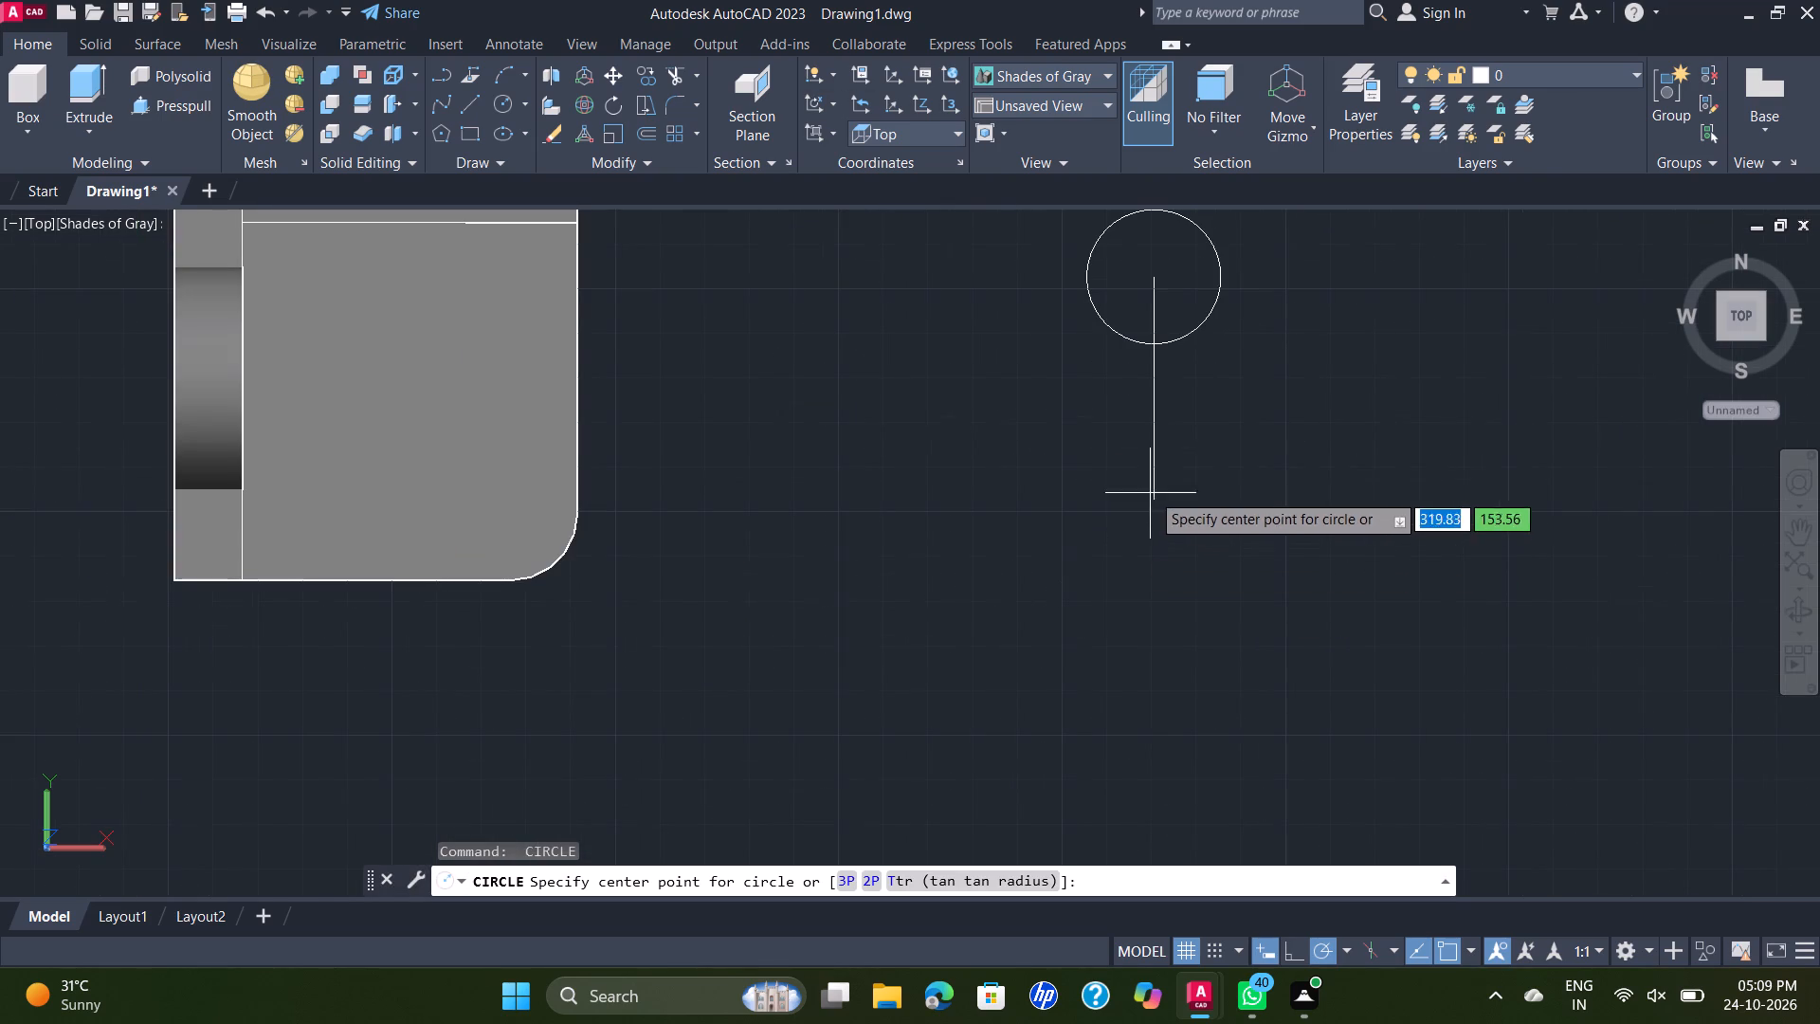
{"action": "left_click", "coordinate": [1153, 499]}
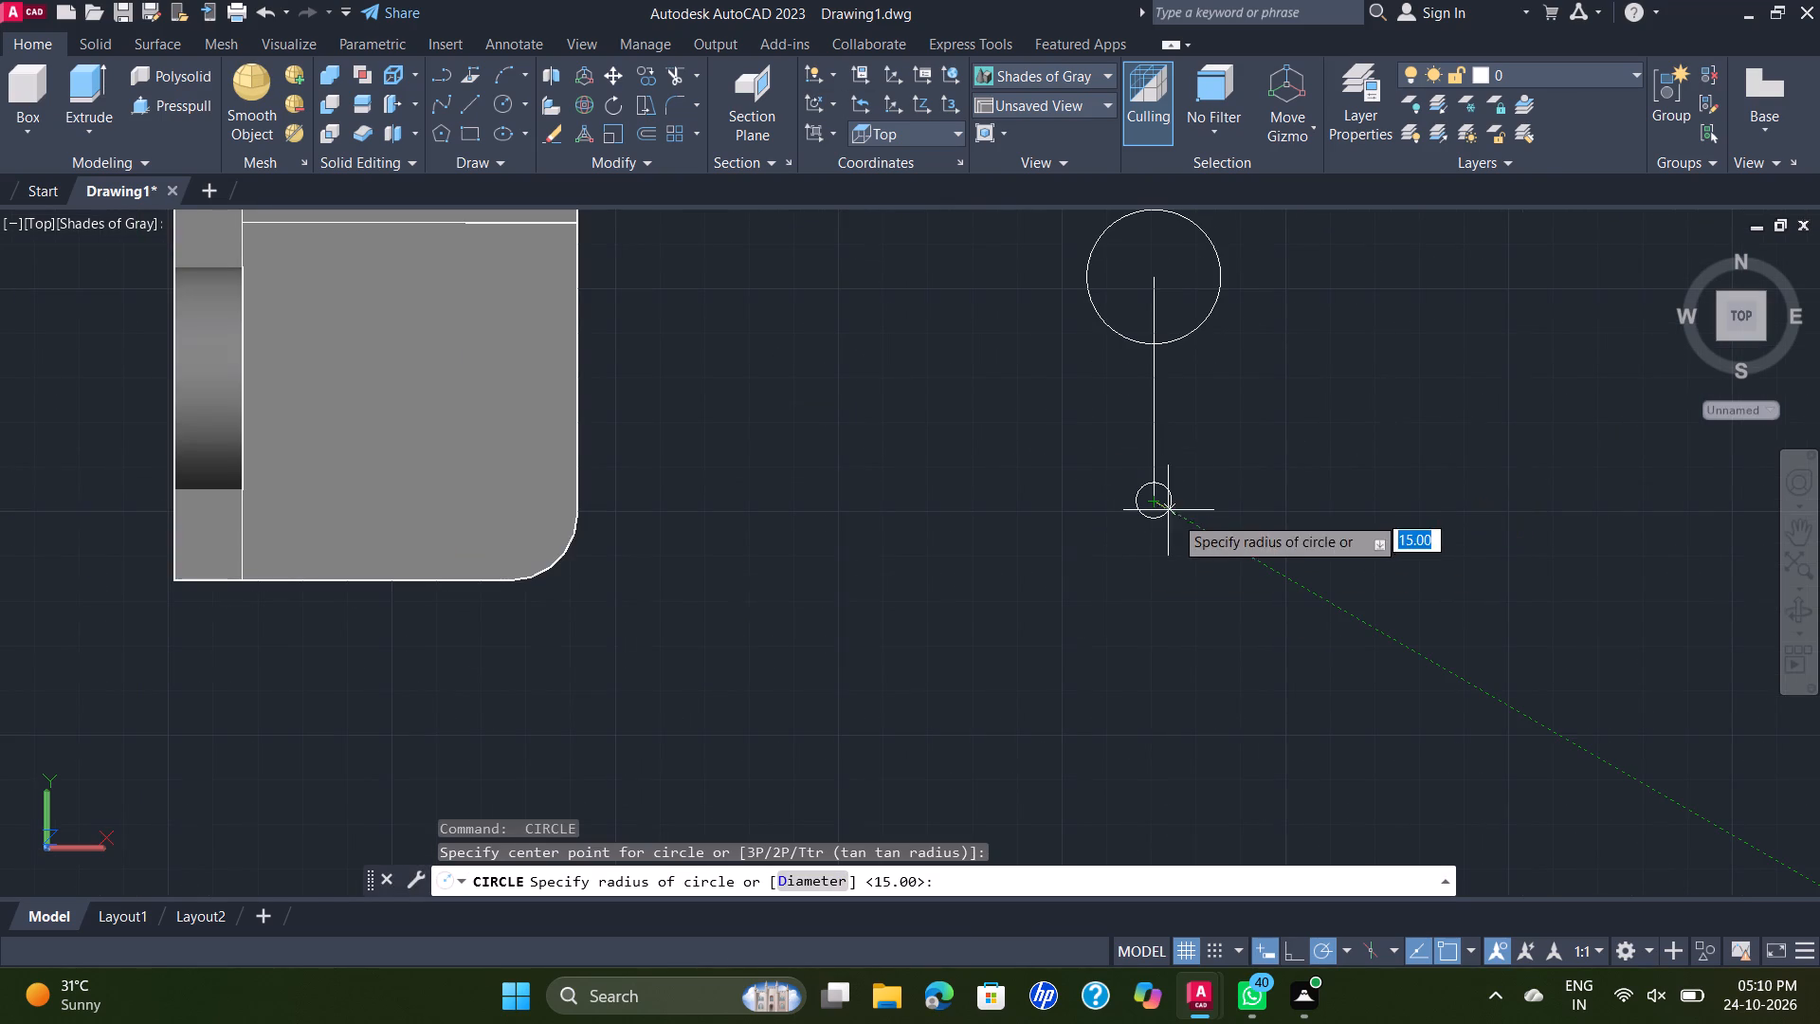
{"action": "type", "text": "15"}
{"action": "key", "text": "Return"}
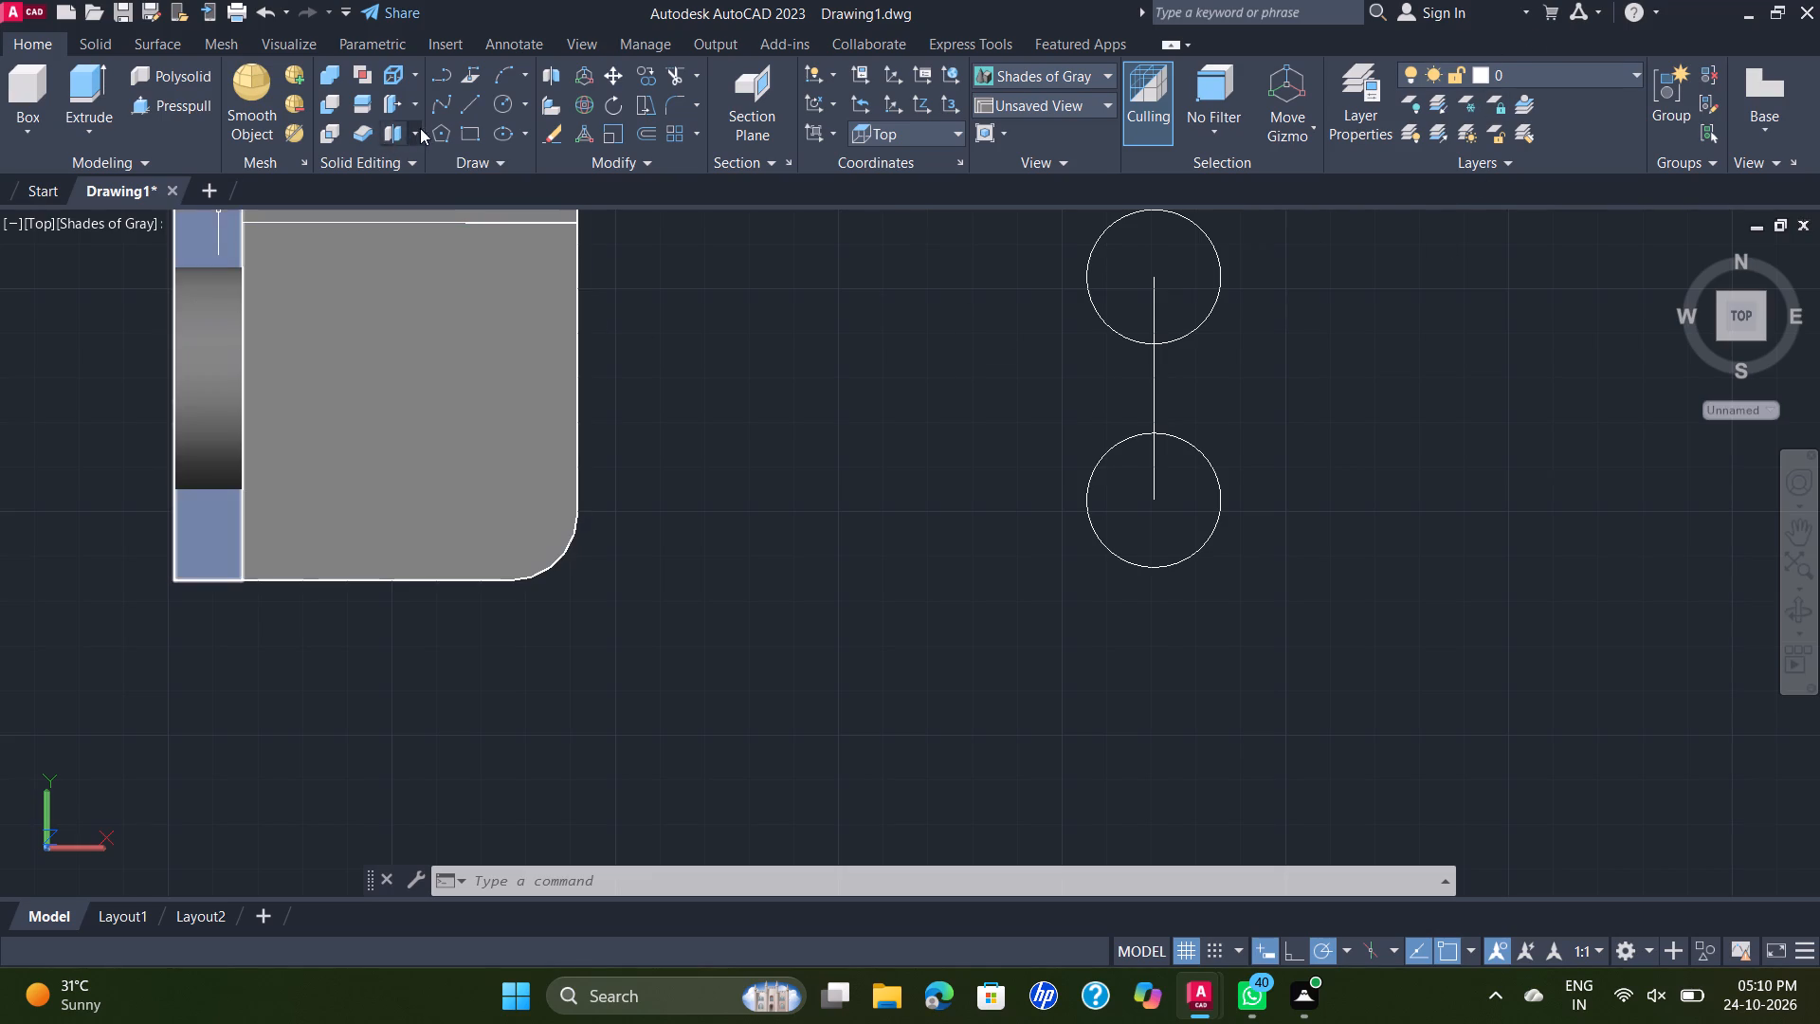
Draw a 20 mm horizontal line from the vertical line's midpoint, pointing away from the bracket.
{"action": "left_click", "coordinate": [469, 110]}
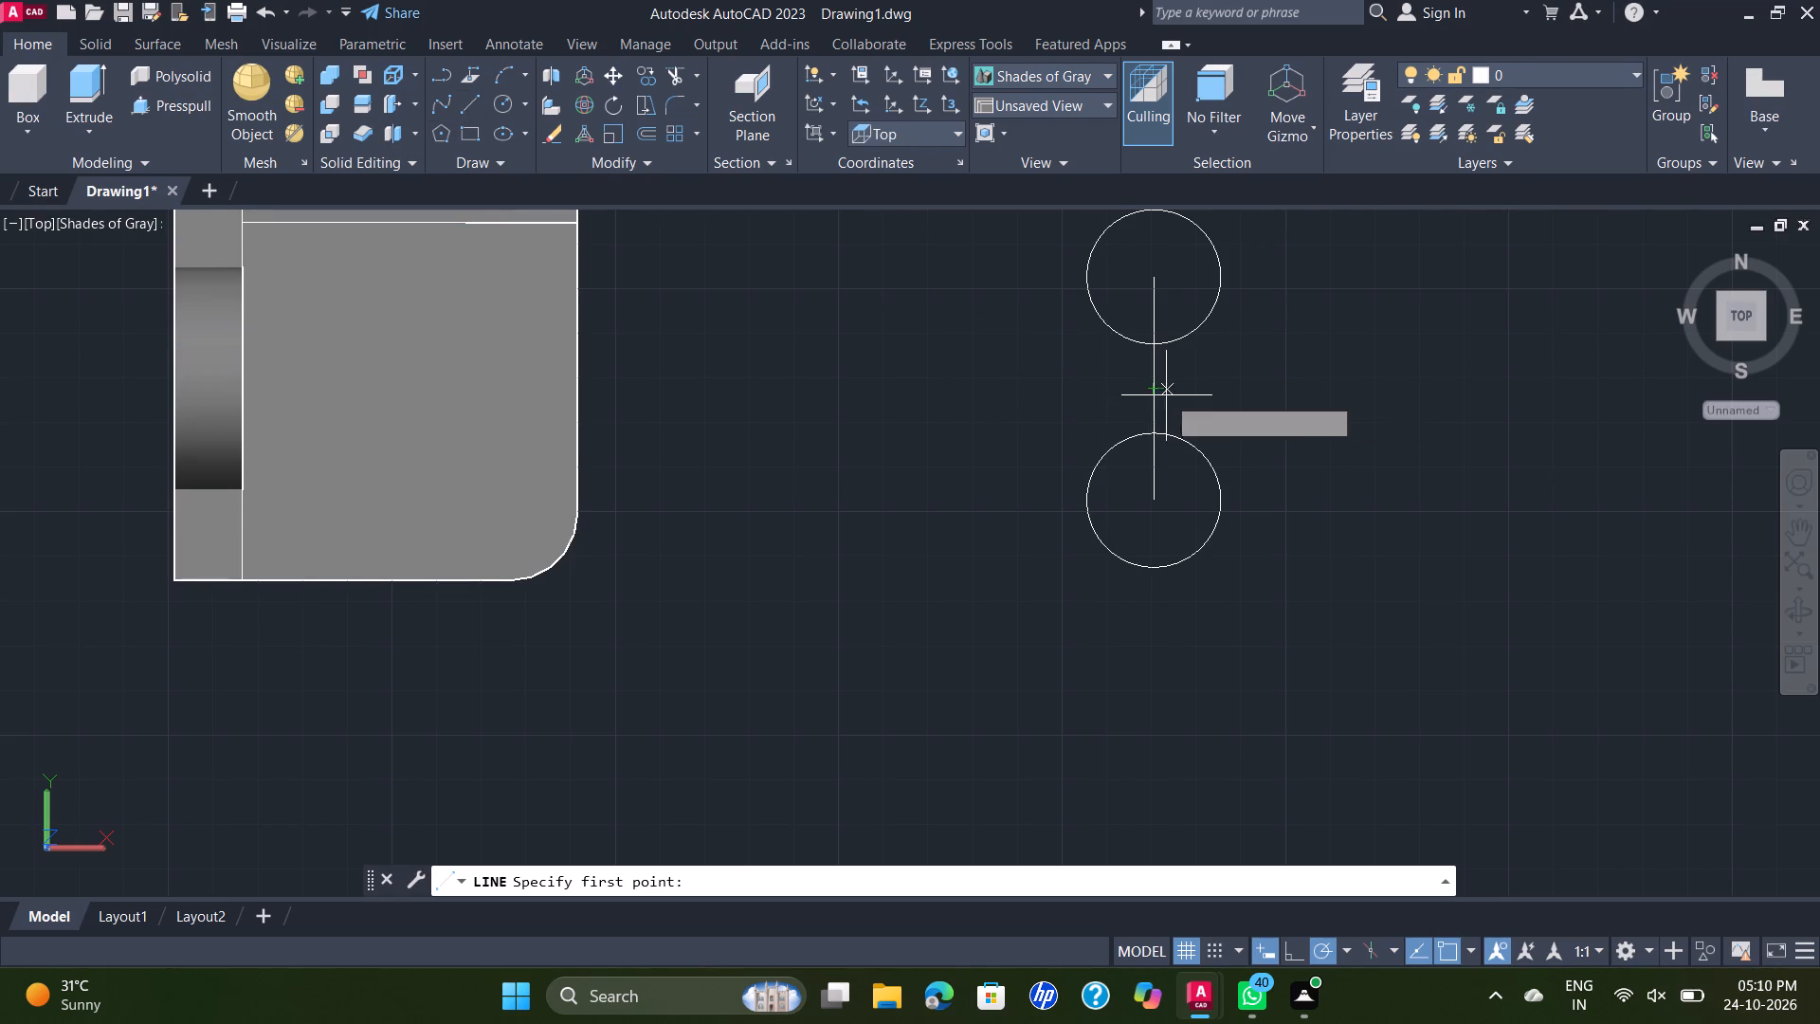
{"action": "left_click", "coordinate": [1157, 390]}
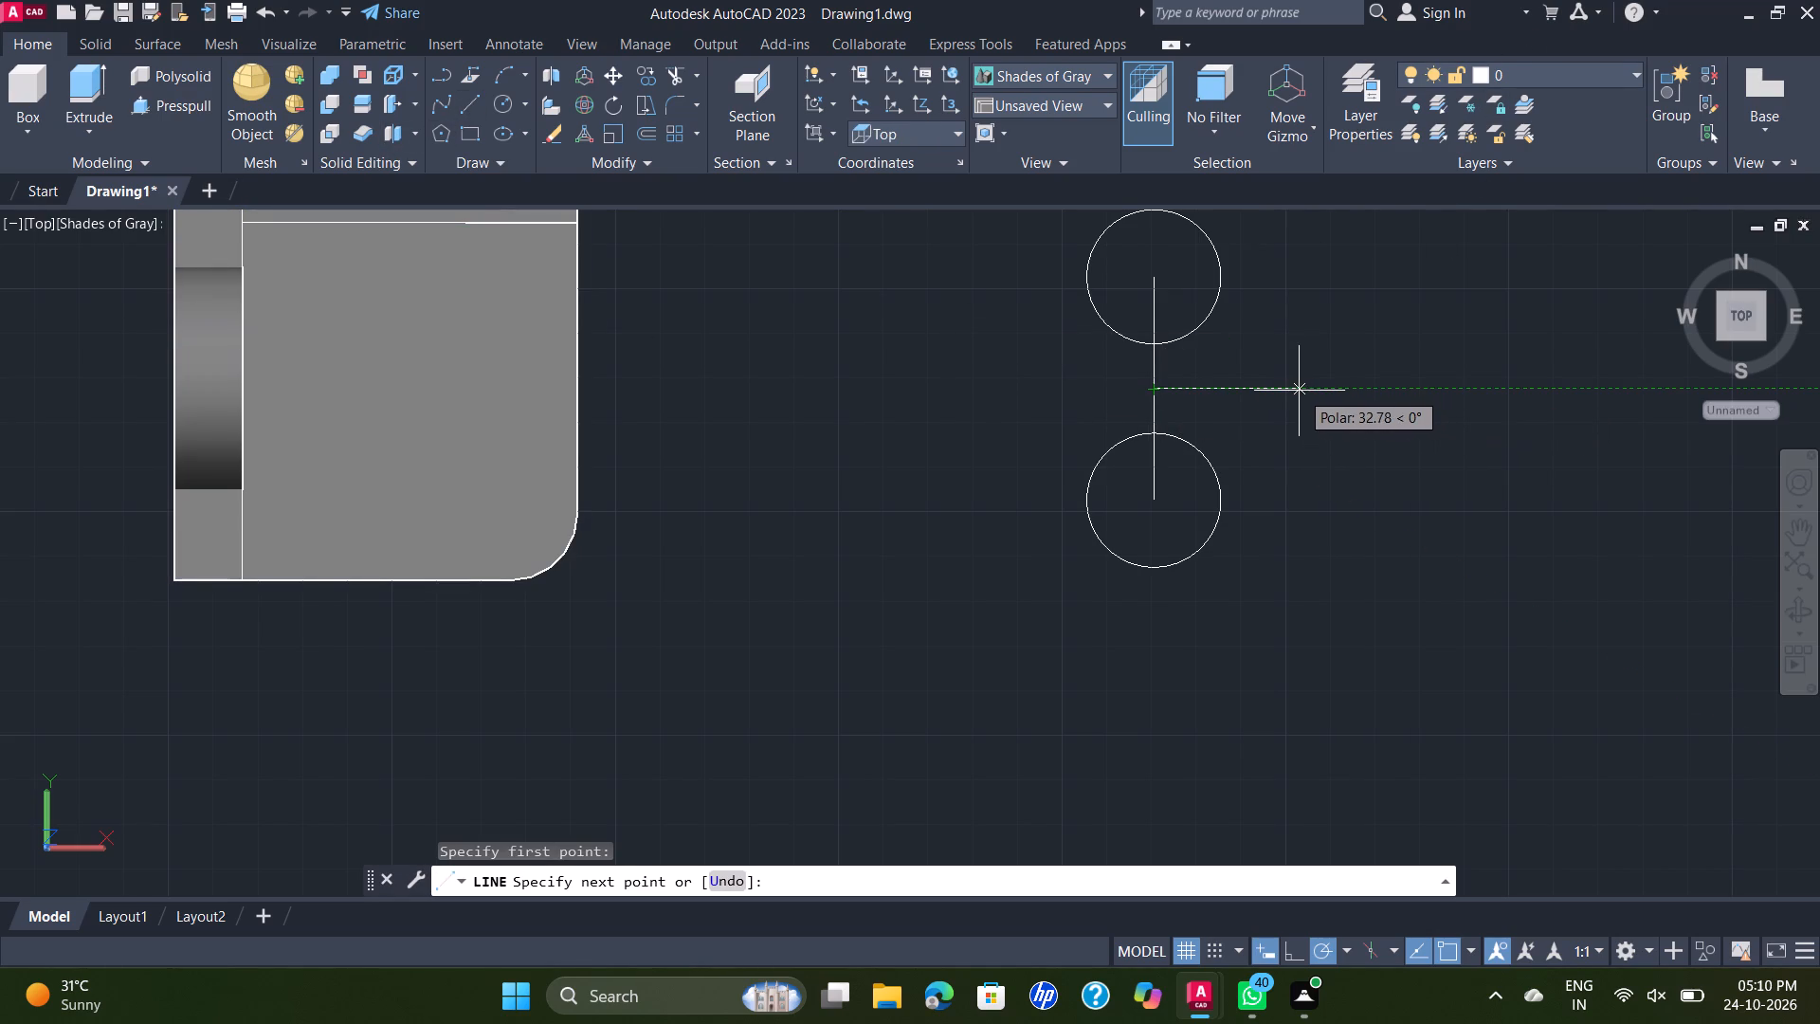
{"action": "type", "text": "20"}
{"action": "key", "text": "Return"}
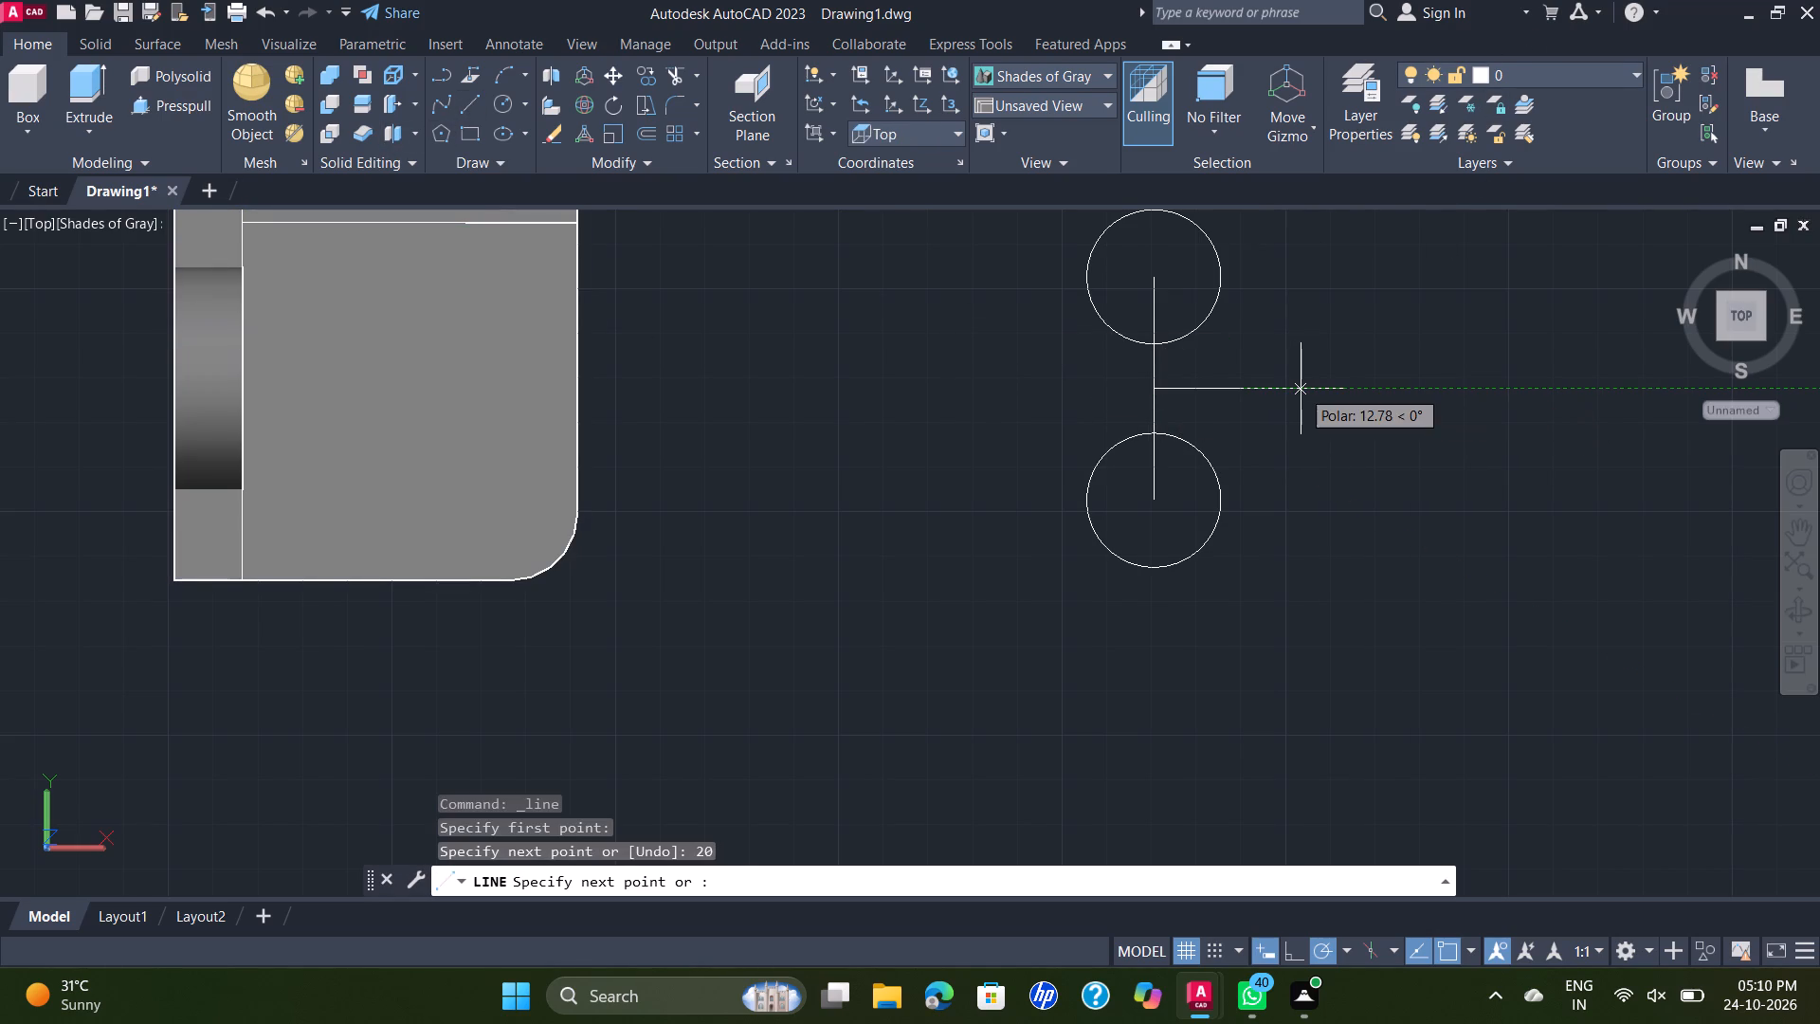
{"action": "key", "text": "Tab"}
{"action": "key", "text": "grave"}
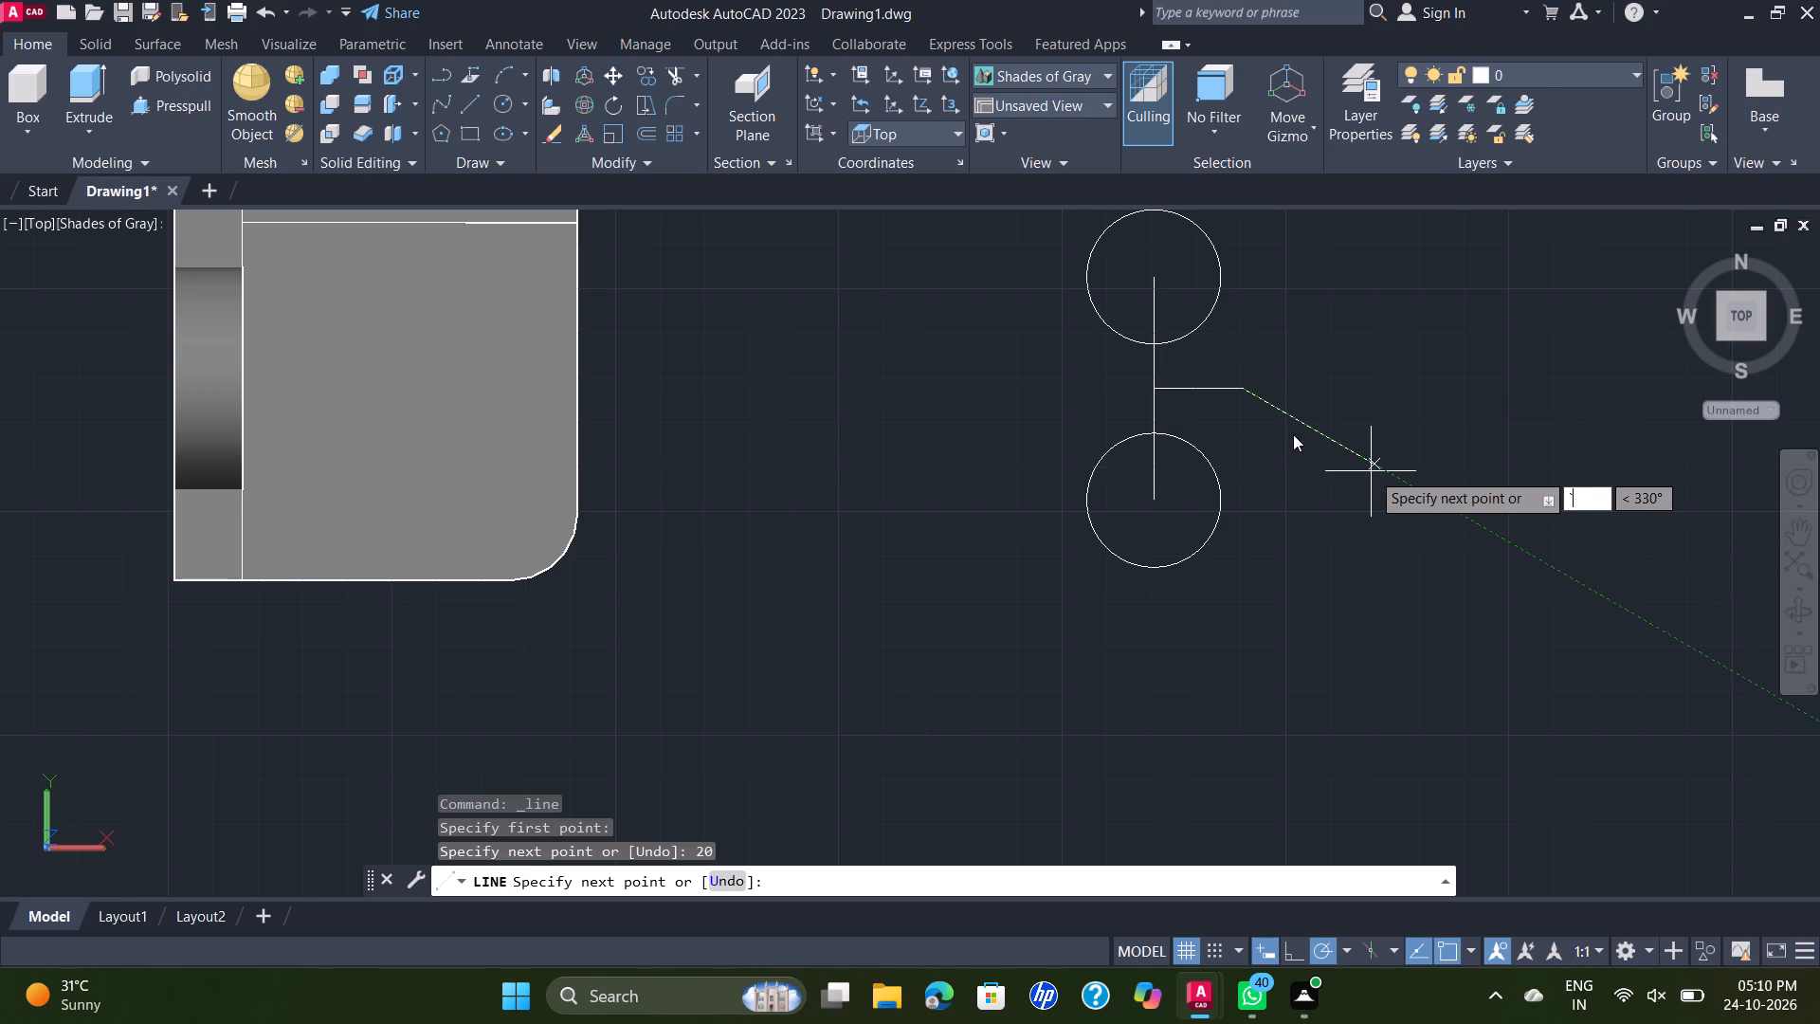
{"action": "key", "text": "grave"}
{"action": "key", "text": "Escape"}
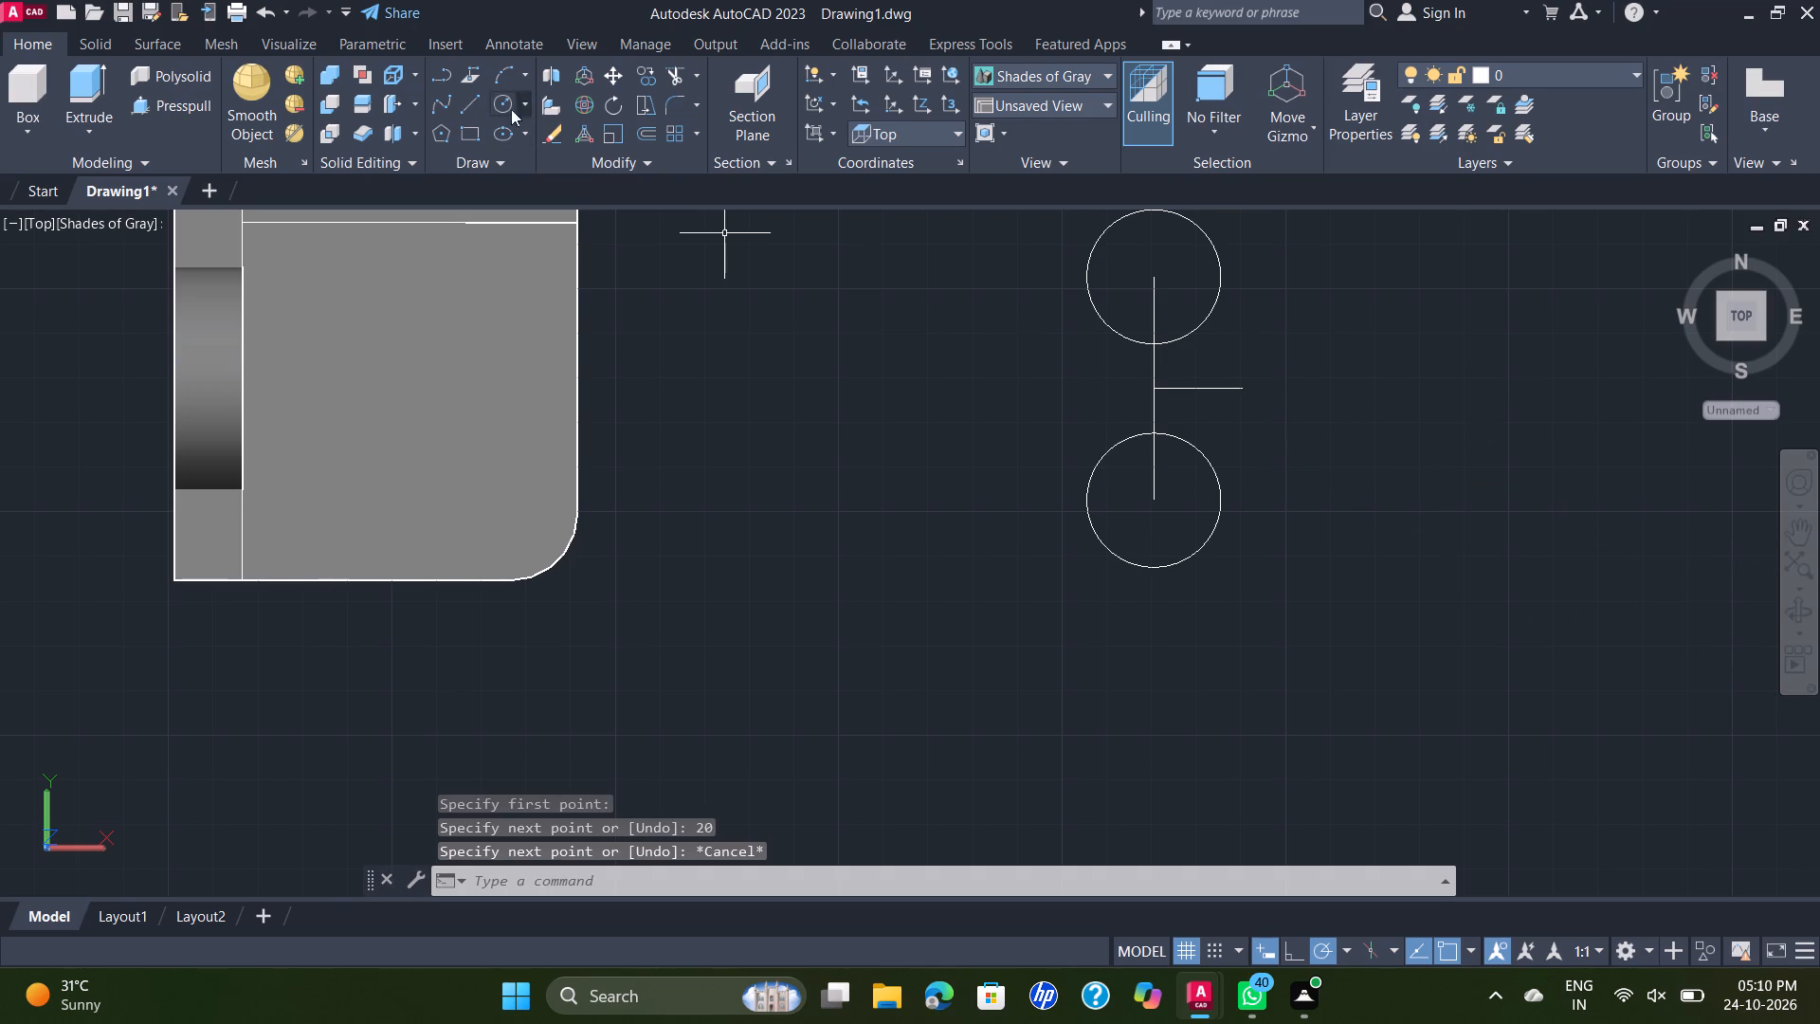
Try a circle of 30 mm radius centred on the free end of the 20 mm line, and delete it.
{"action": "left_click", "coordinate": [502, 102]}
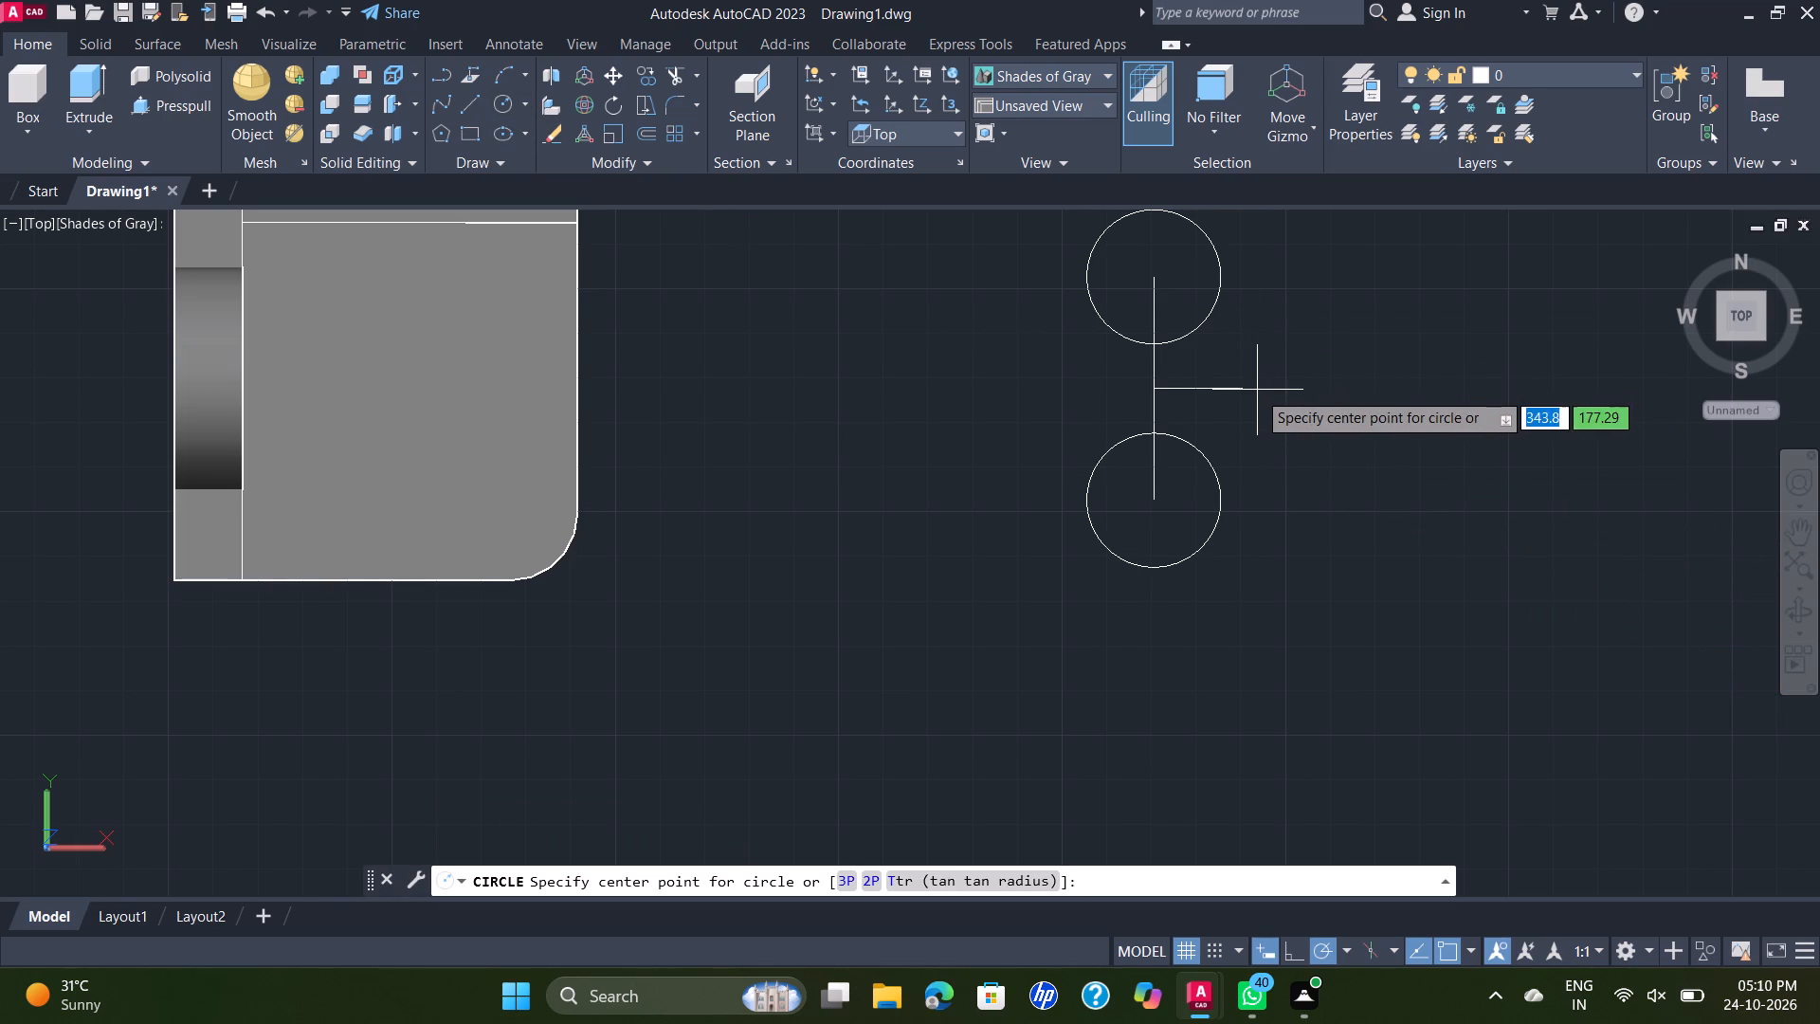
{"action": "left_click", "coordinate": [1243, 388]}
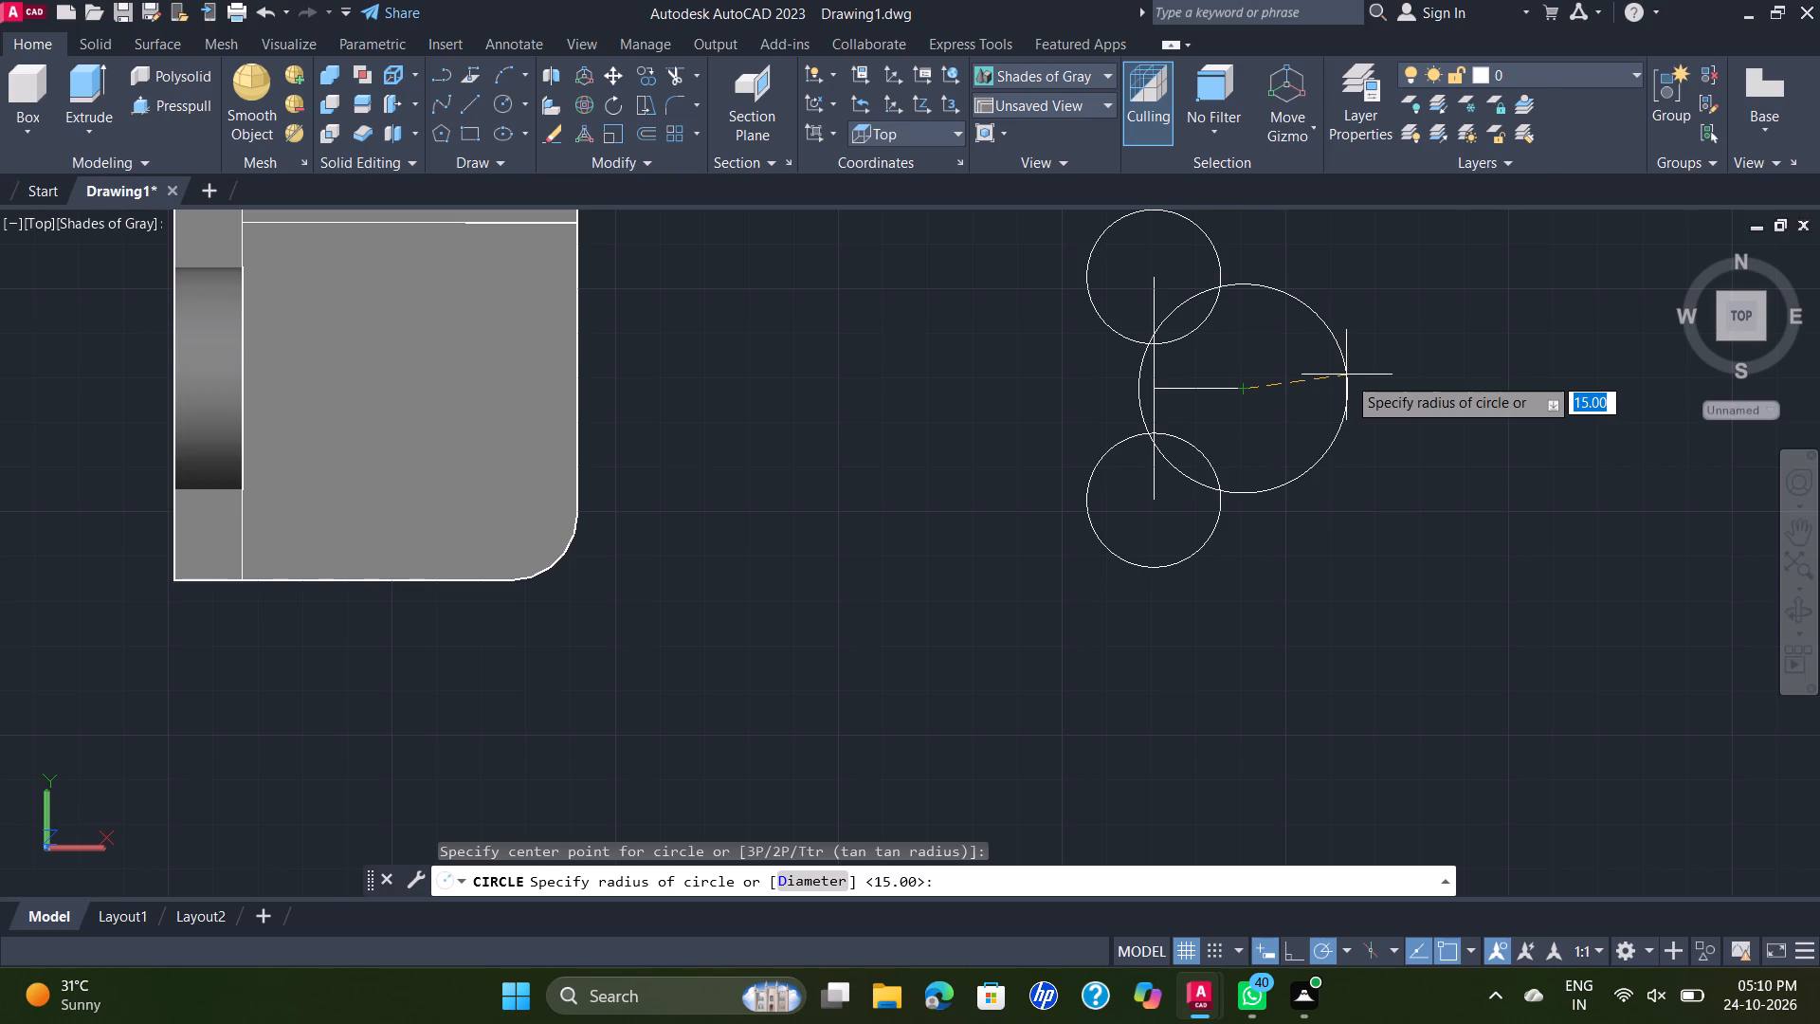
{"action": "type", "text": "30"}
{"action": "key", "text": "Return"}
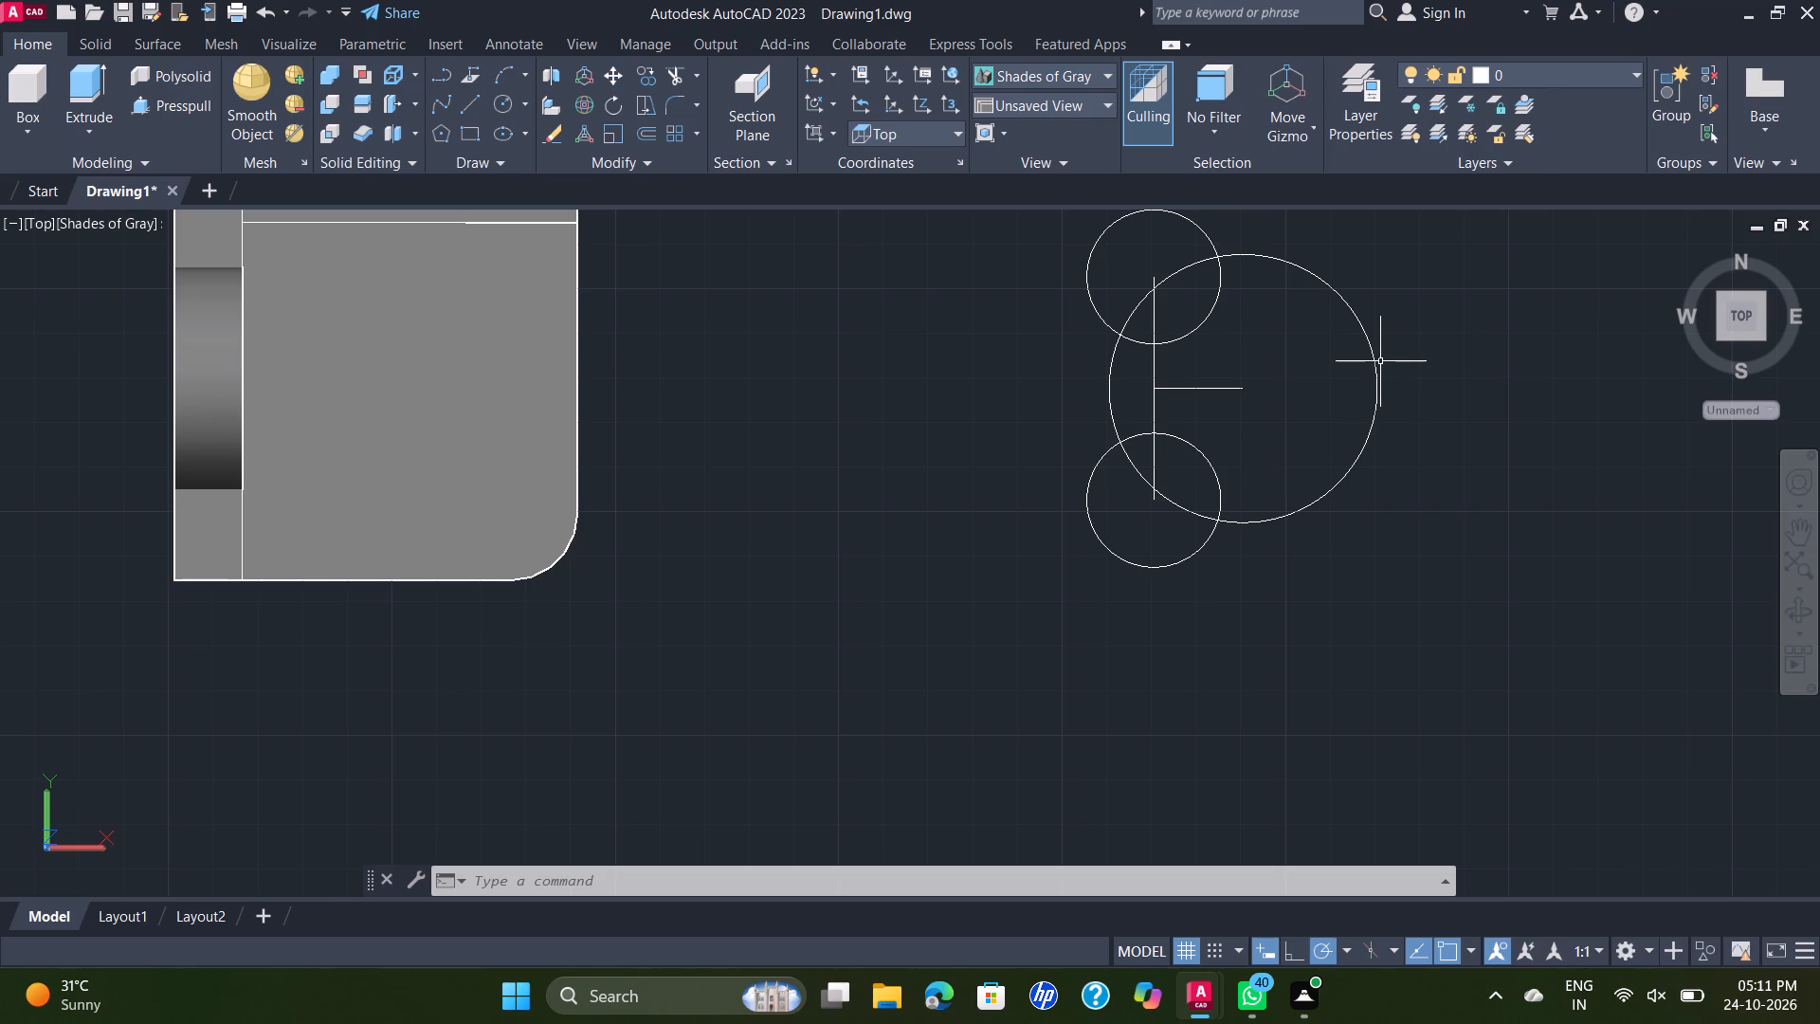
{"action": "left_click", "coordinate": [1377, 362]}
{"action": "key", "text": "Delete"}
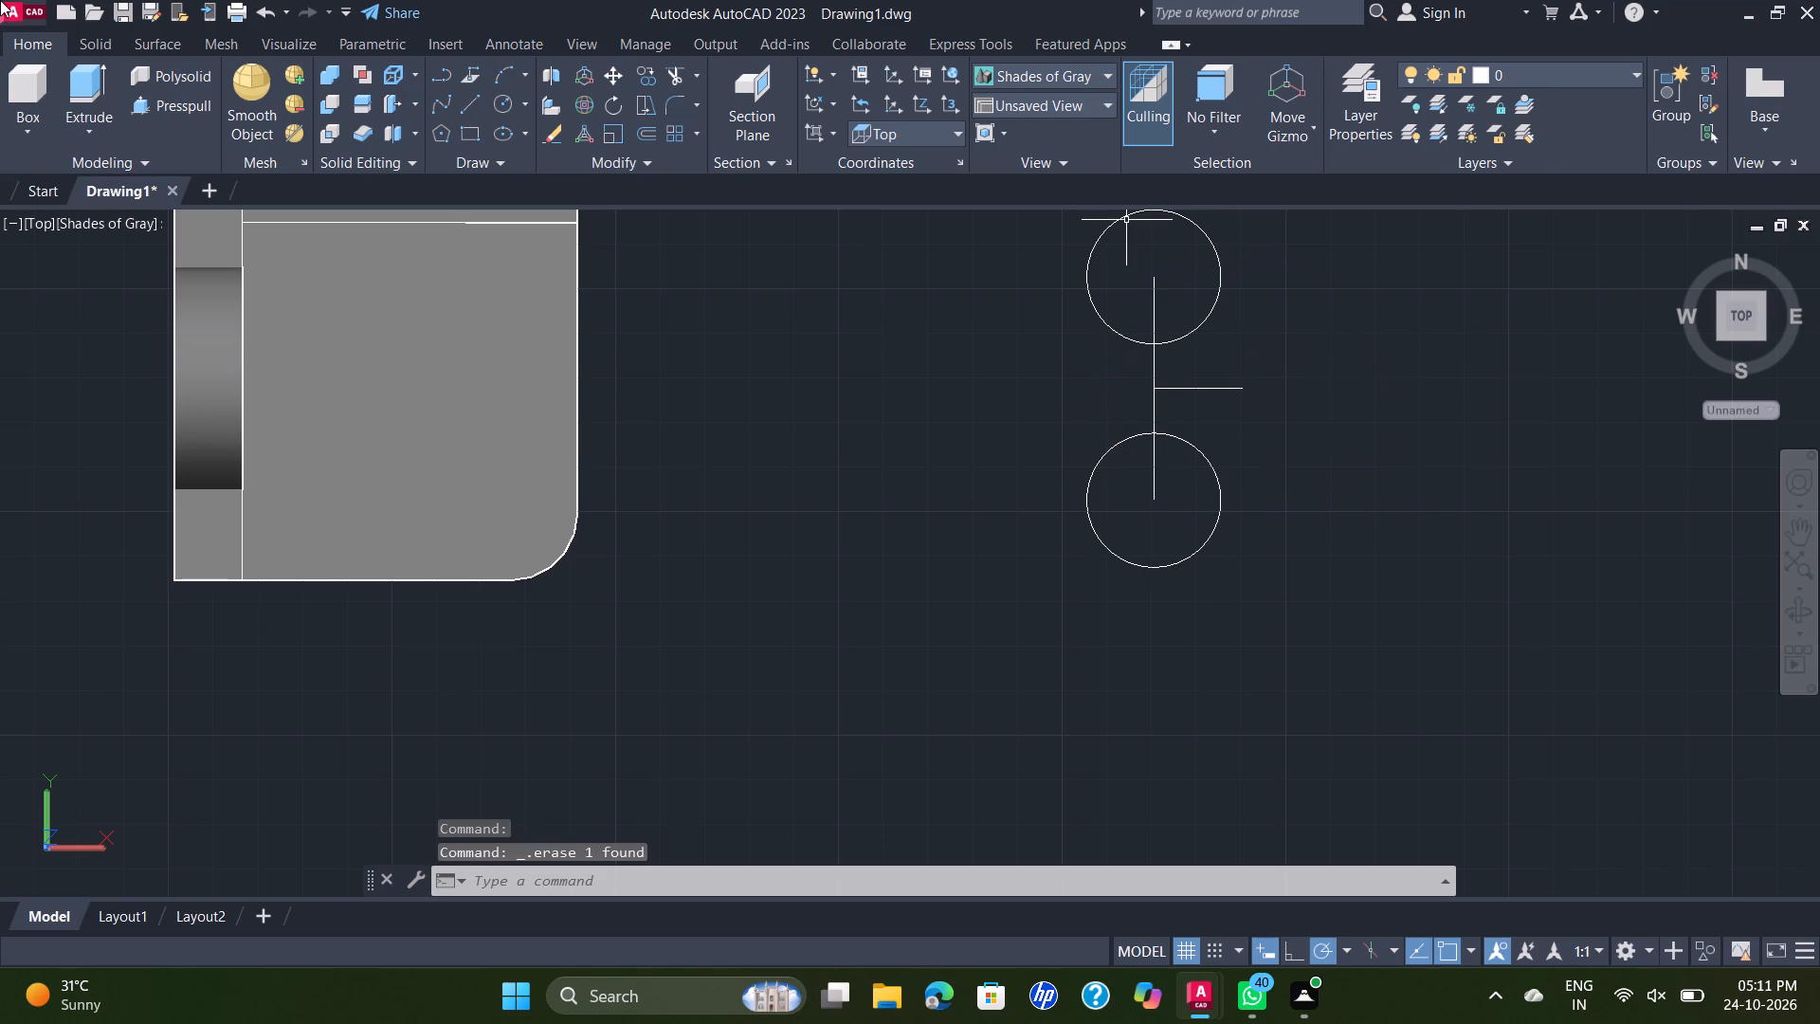
Draw a circle of 15 mm radius centred on the free end of the 20 mm horizontal line.
{"action": "left_click", "coordinate": [492, 101]}
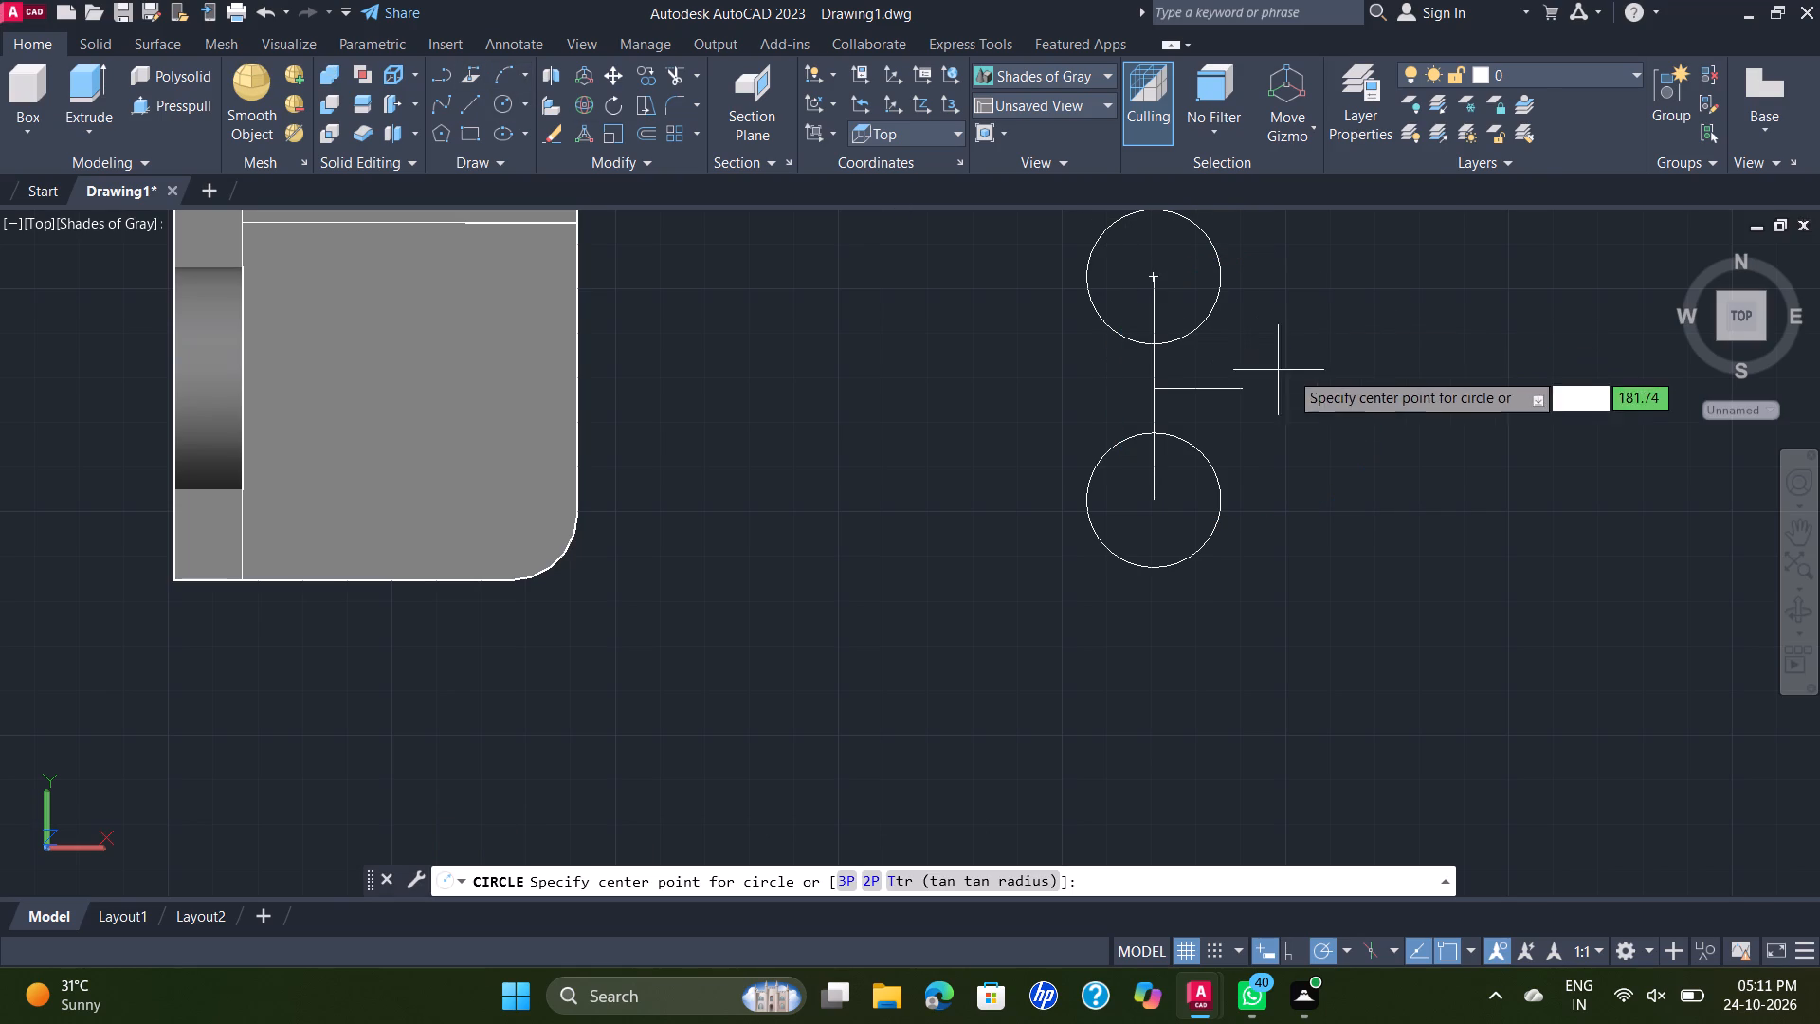
{"action": "left_click", "coordinate": [1243, 386]}
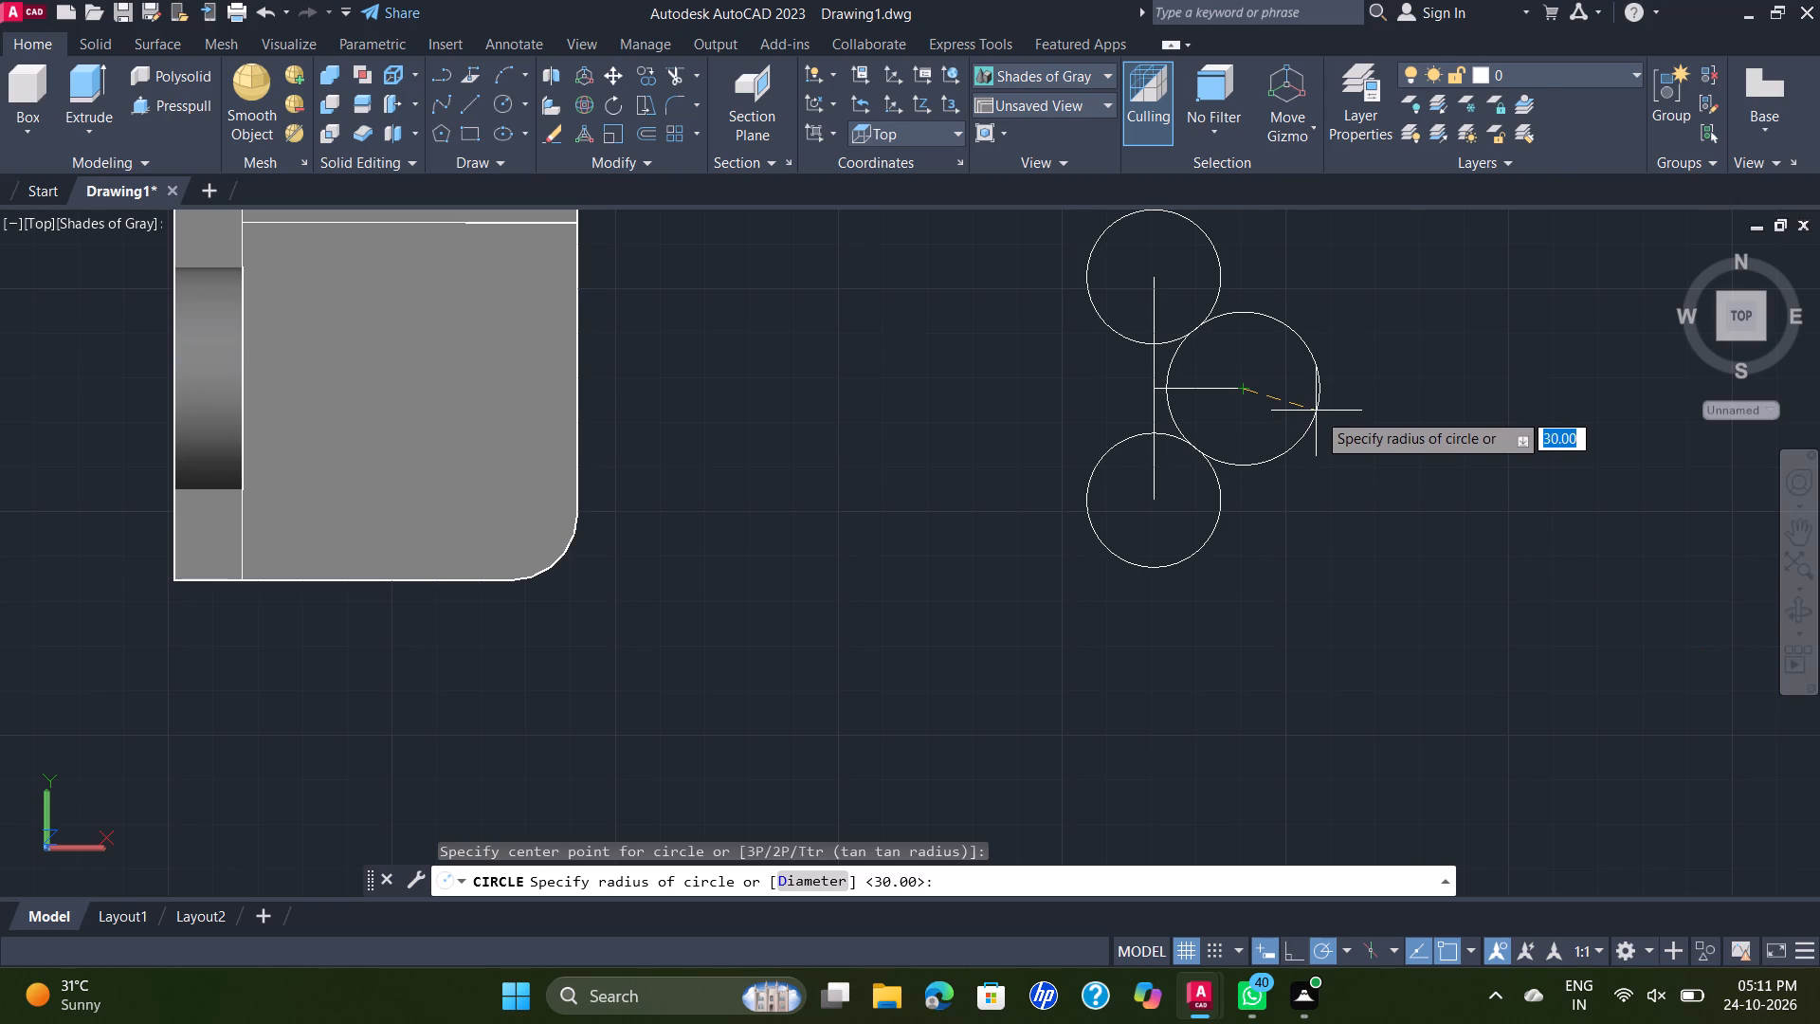
{"action": "key", "text": "1"}
{"action": "key", "text": "5"}
{"action": "key", "text": "Return"}
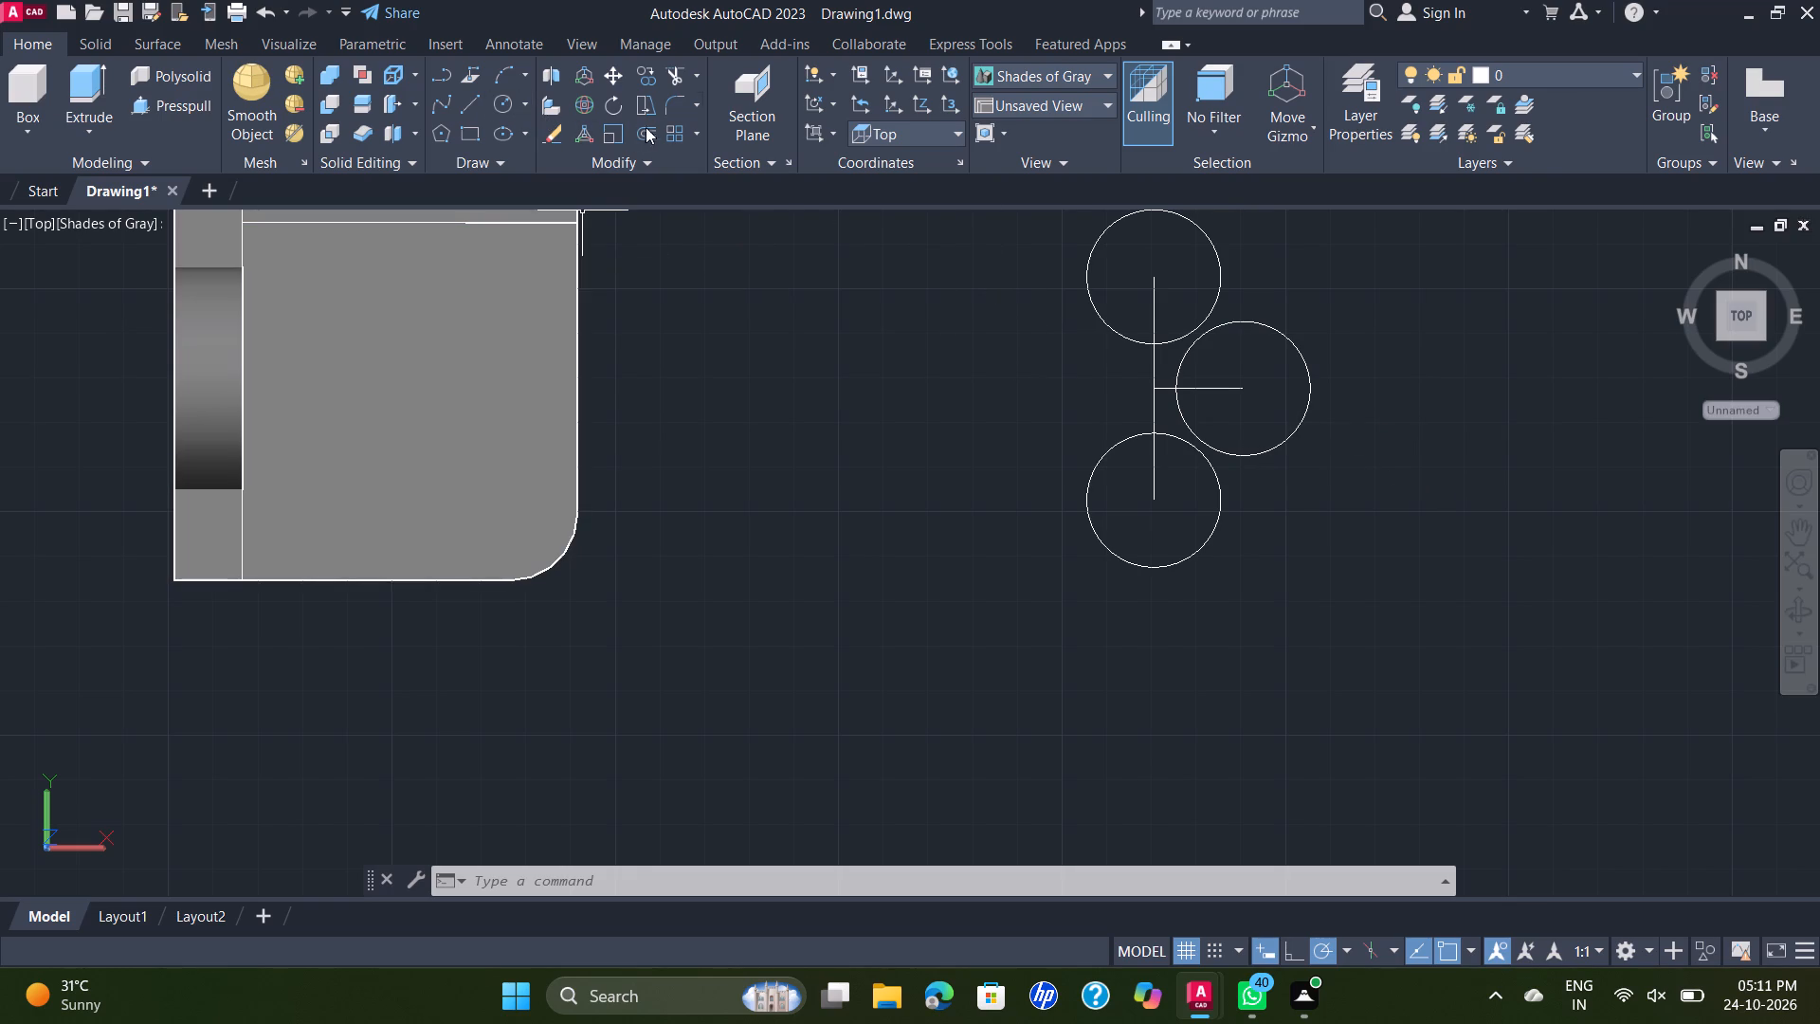
Fillet the middle circle to the lower and upper circles on their outer side with a 15 mm radius.
{"action": "left_click", "coordinate": [677, 99]}
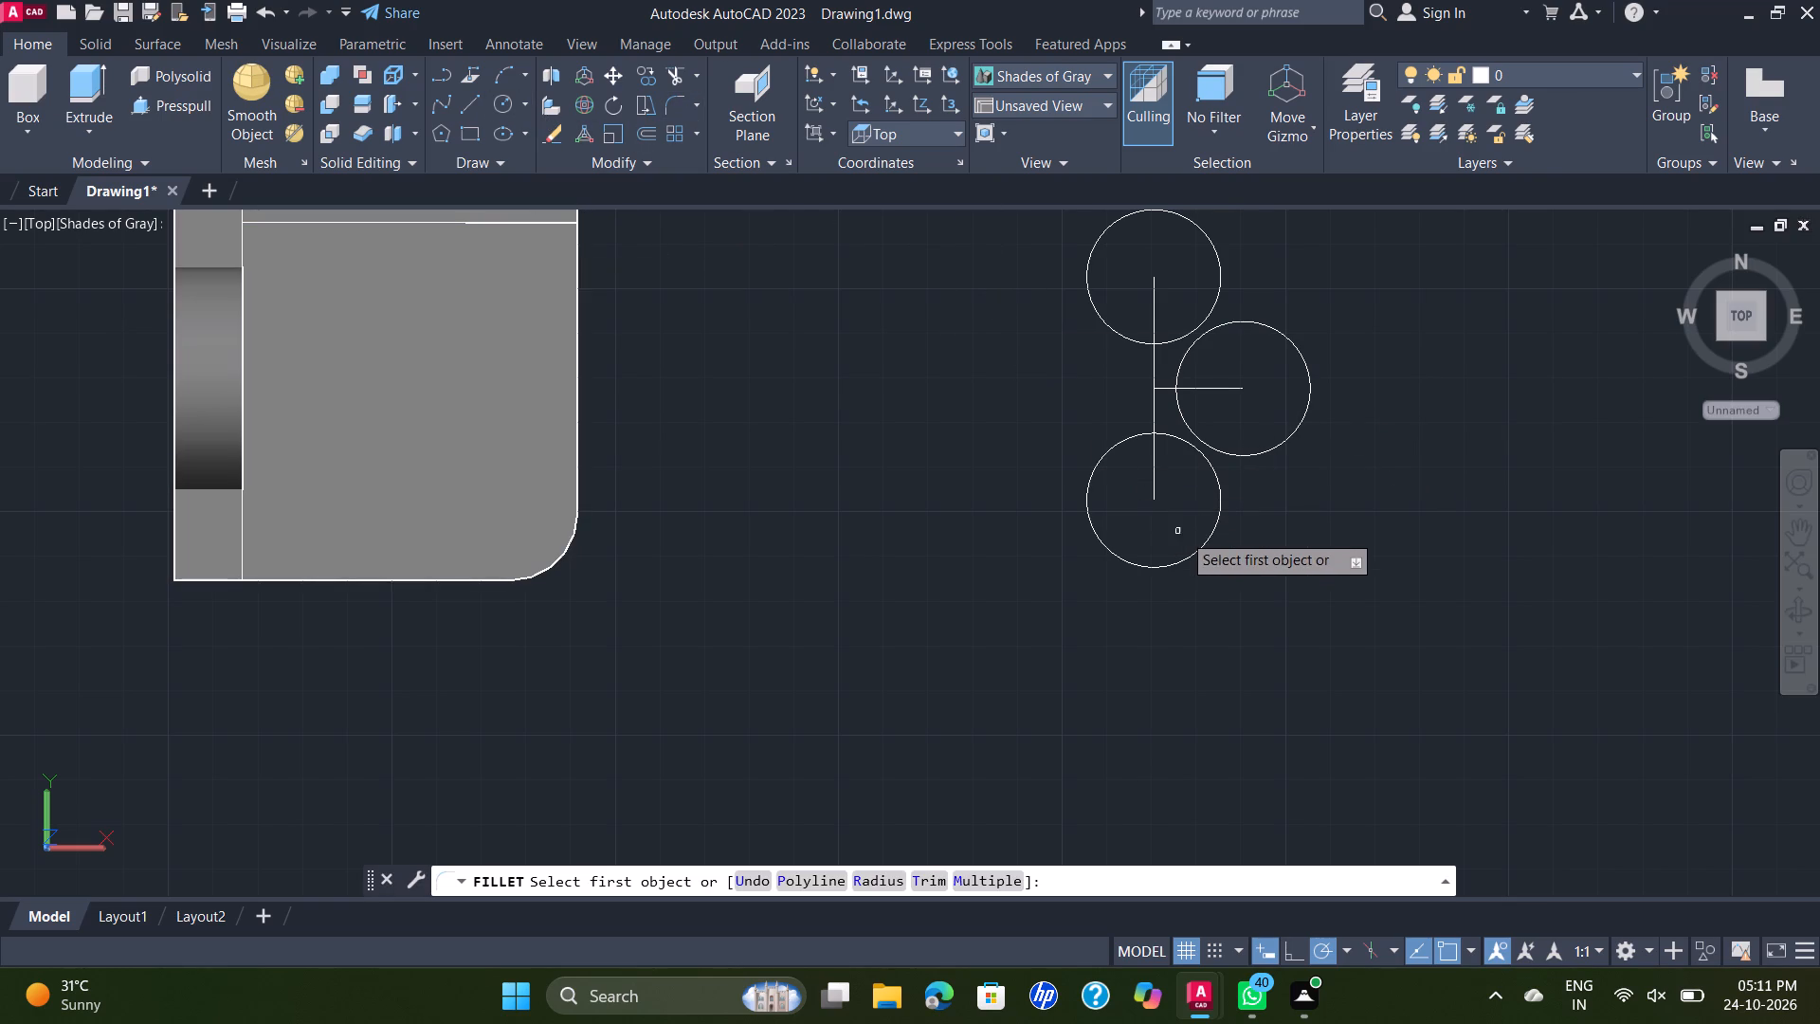
{"action": "left_click", "coordinate": [1209, 543]}
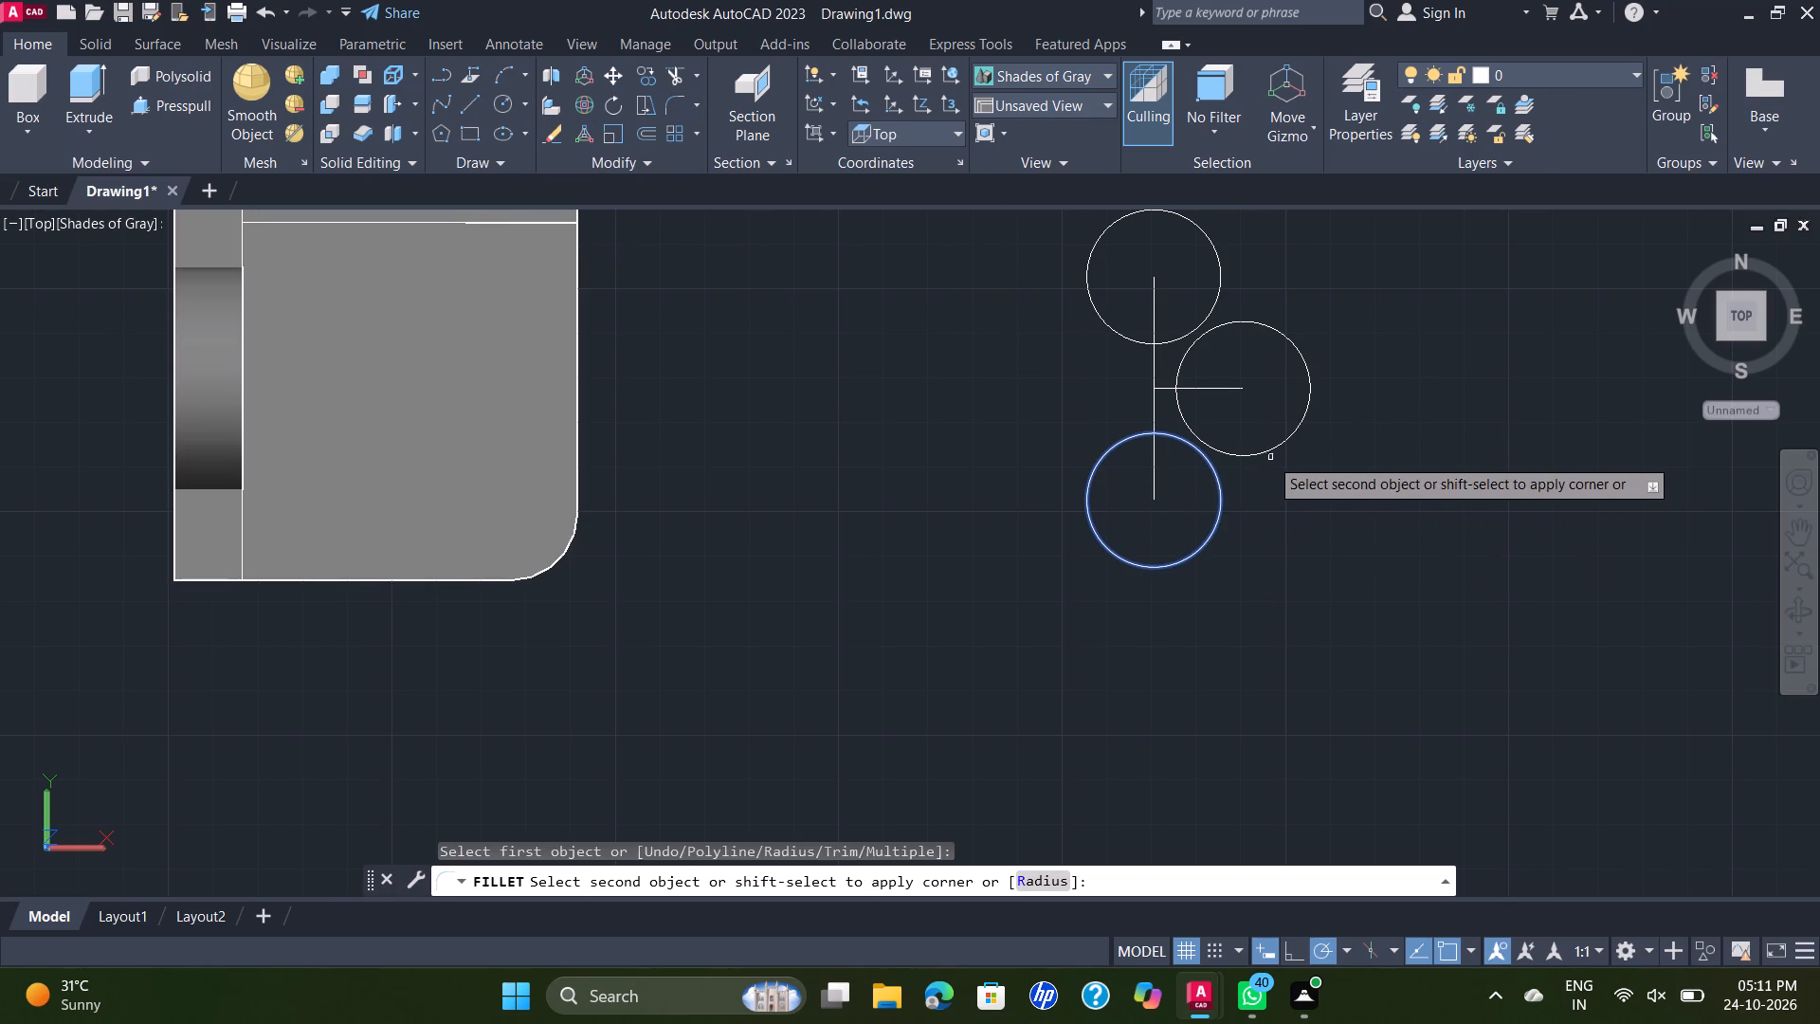
{"action": "left_click", "coordinate": [1049, 879]}
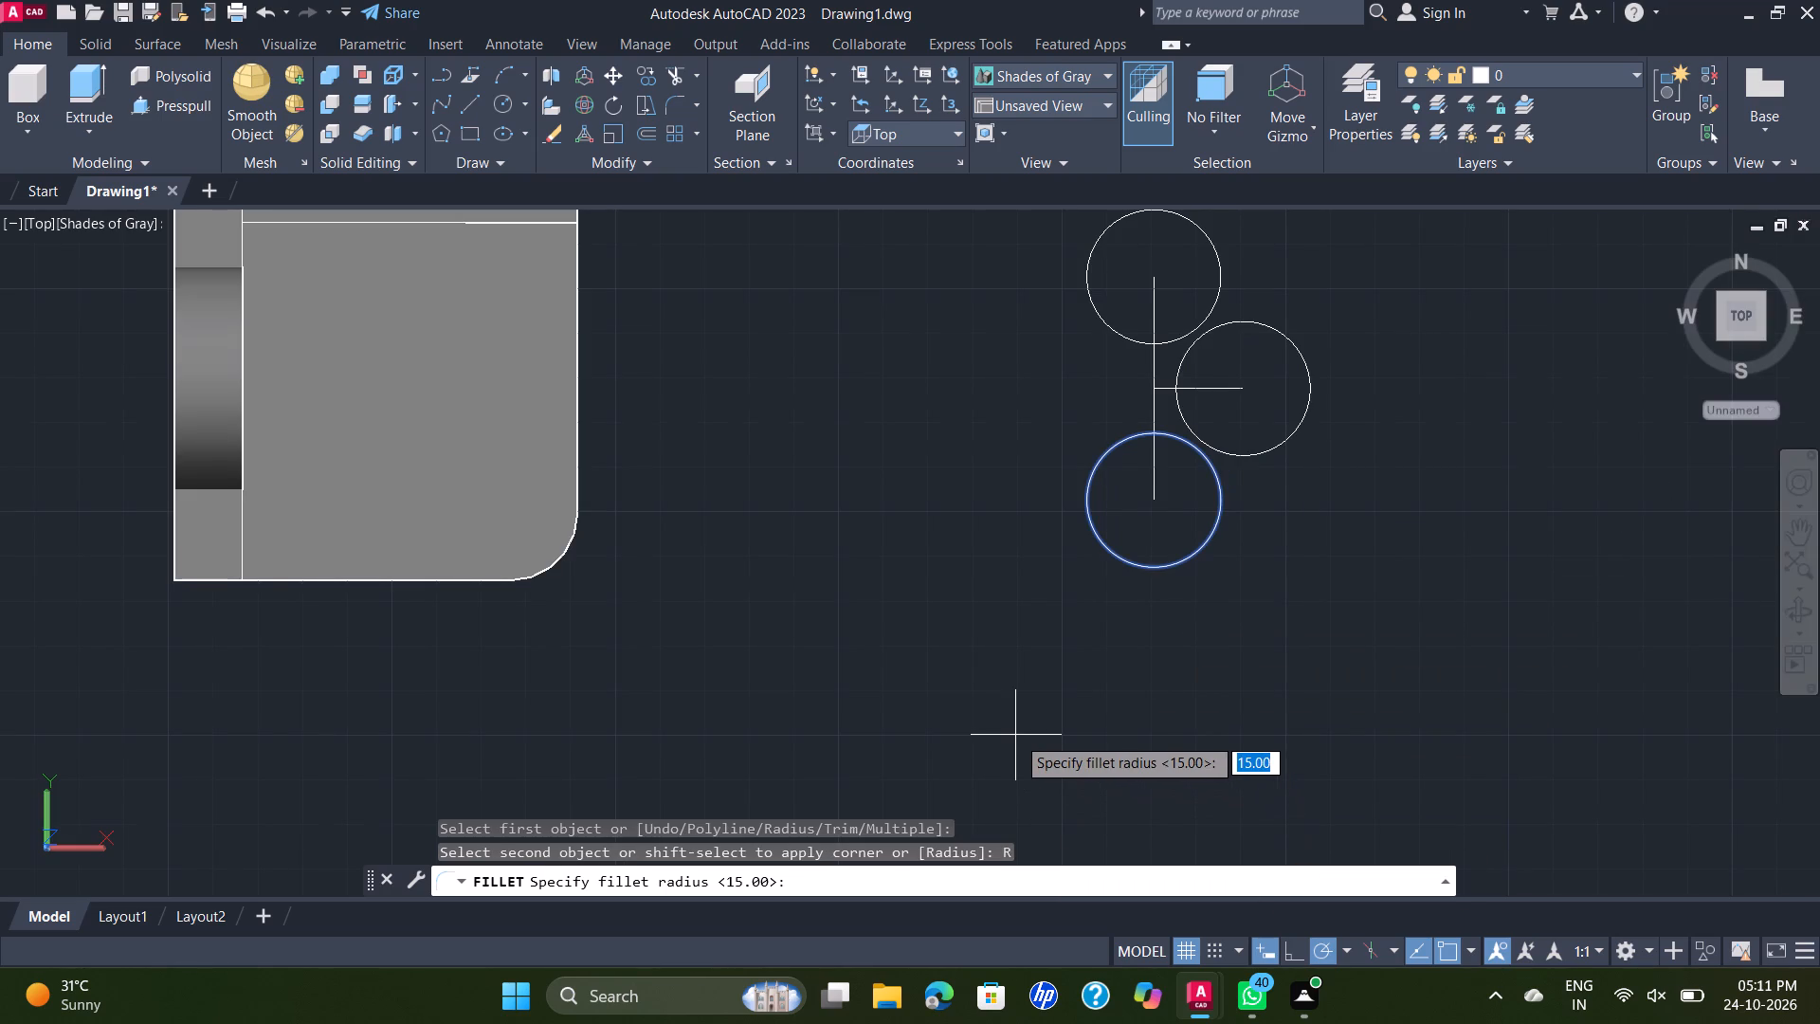
{"action": "type", "text": "15"}
{"action": "key", "text": "Return"}
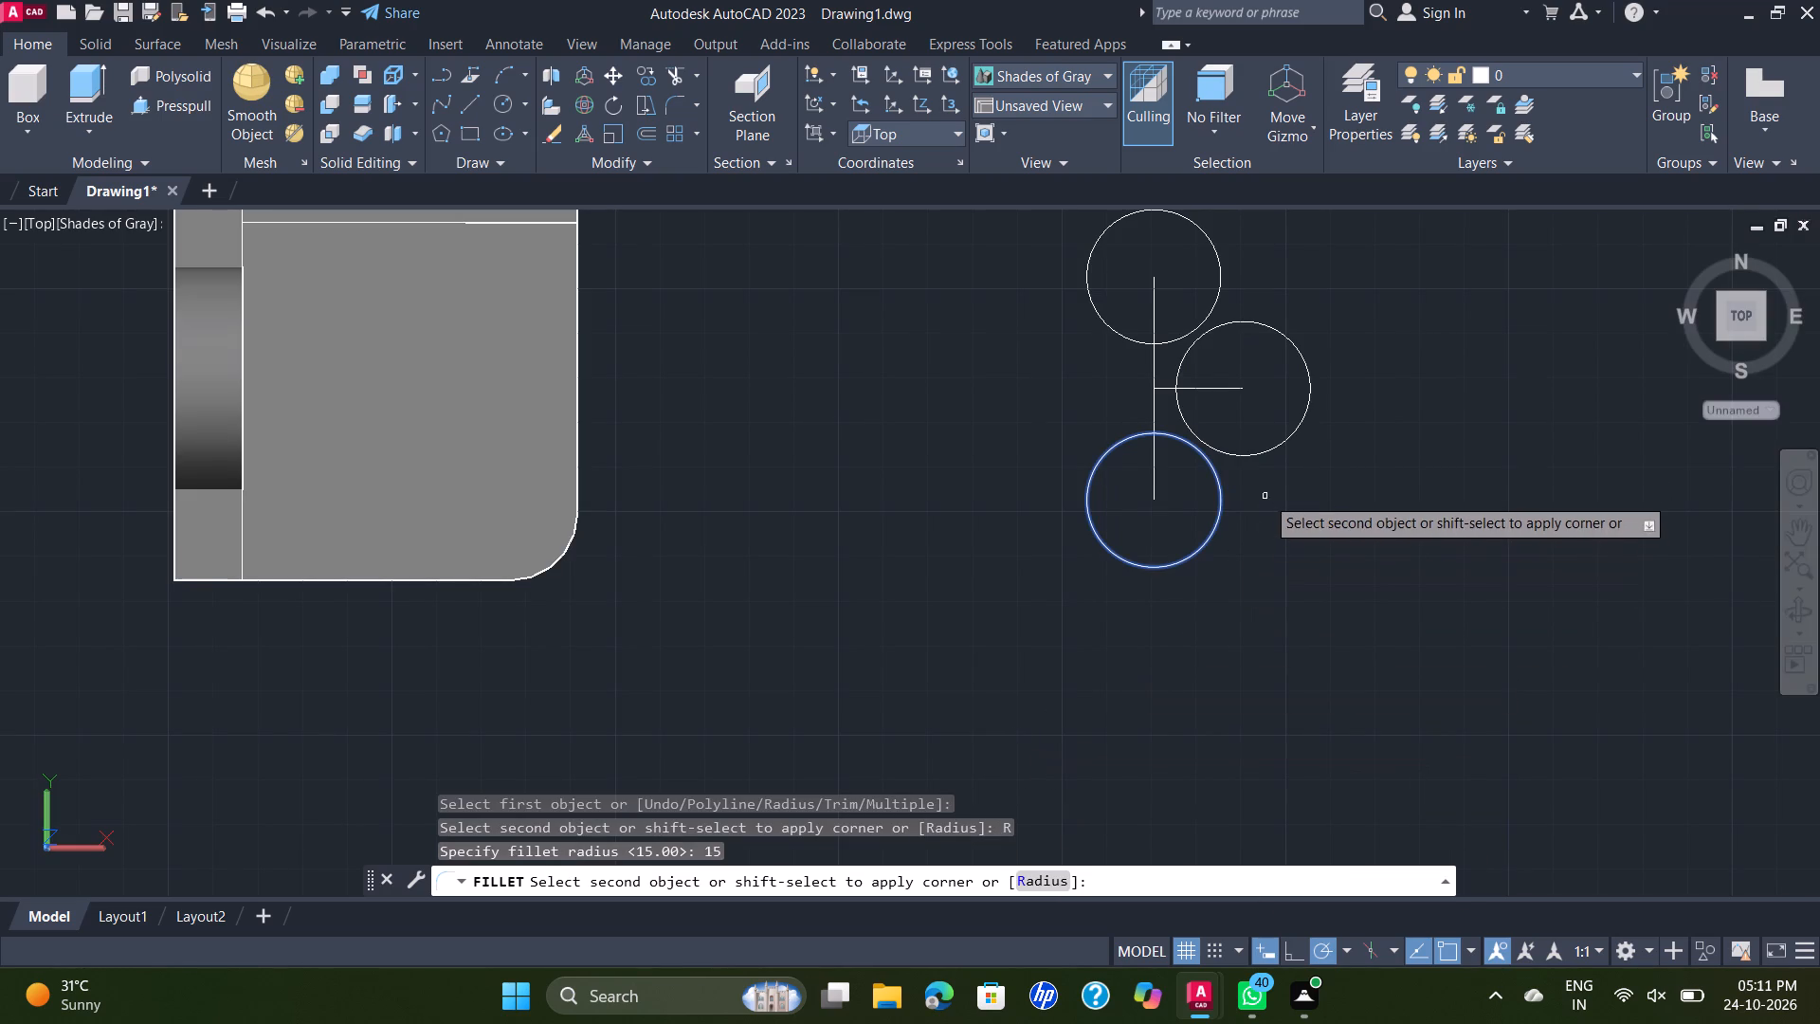
{"action": "left_click", "coordinate": [1269, 453]}
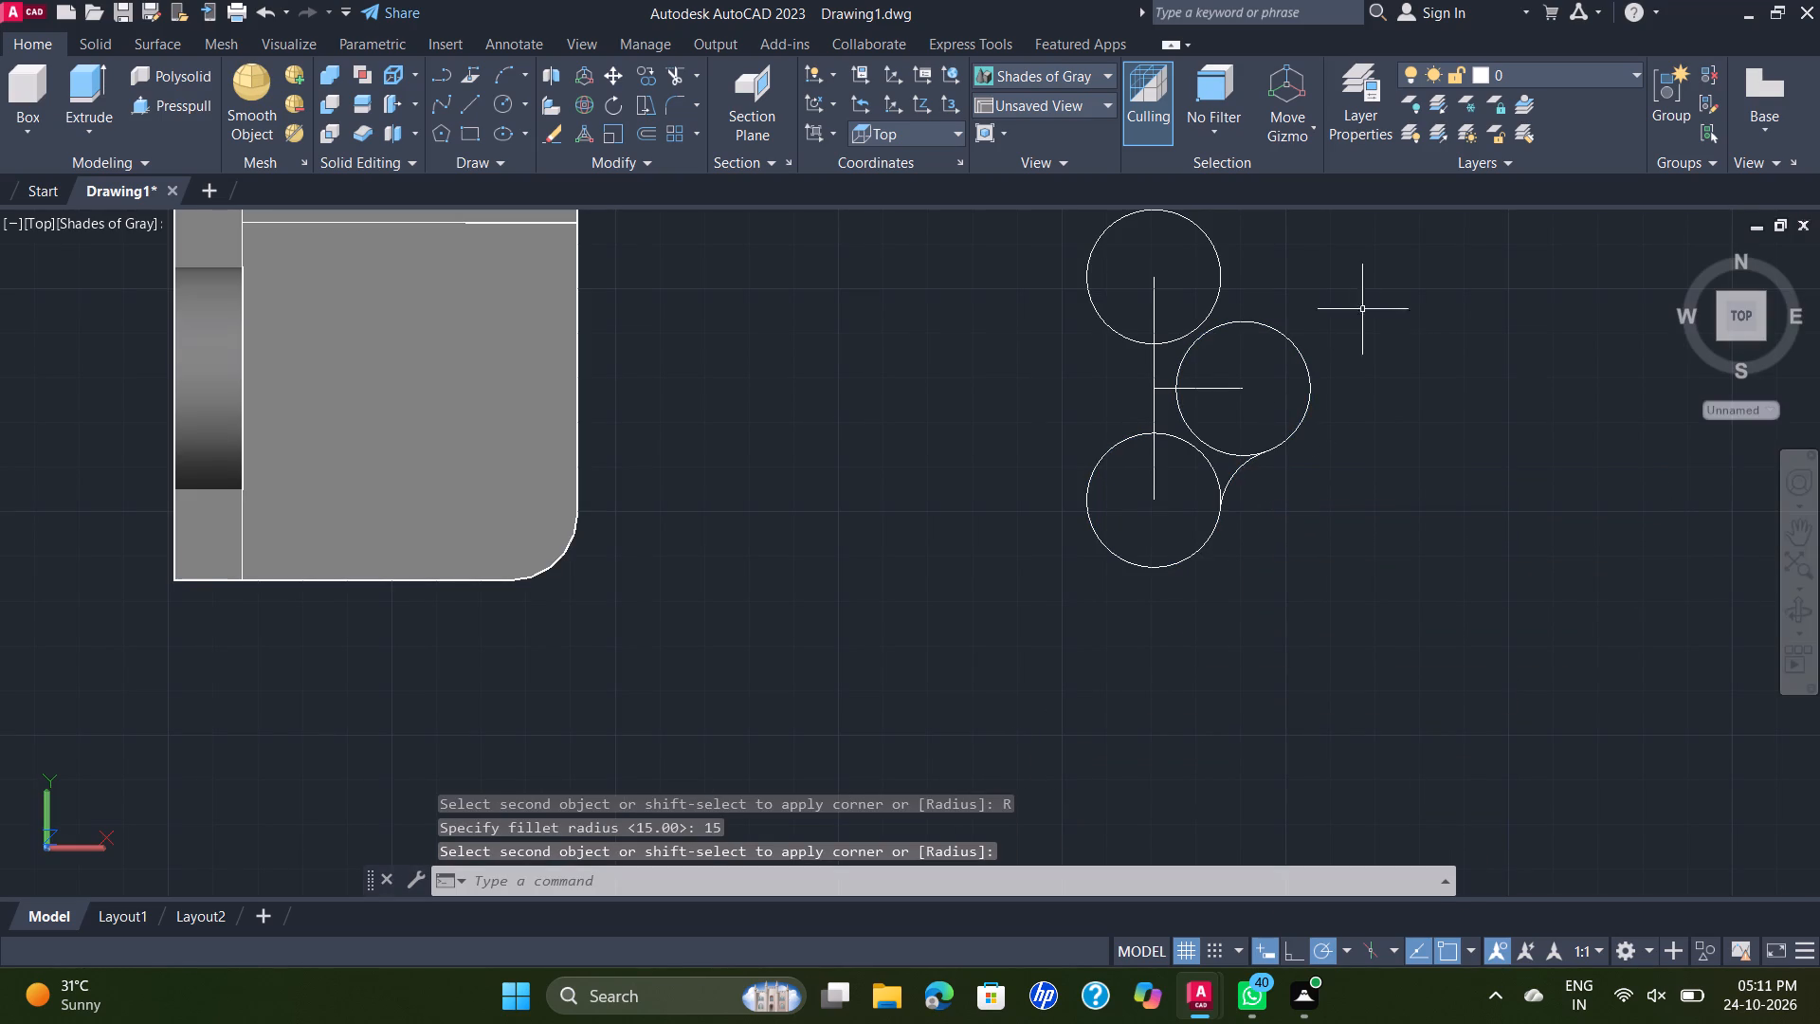
{"action": "key", "text": "space"}
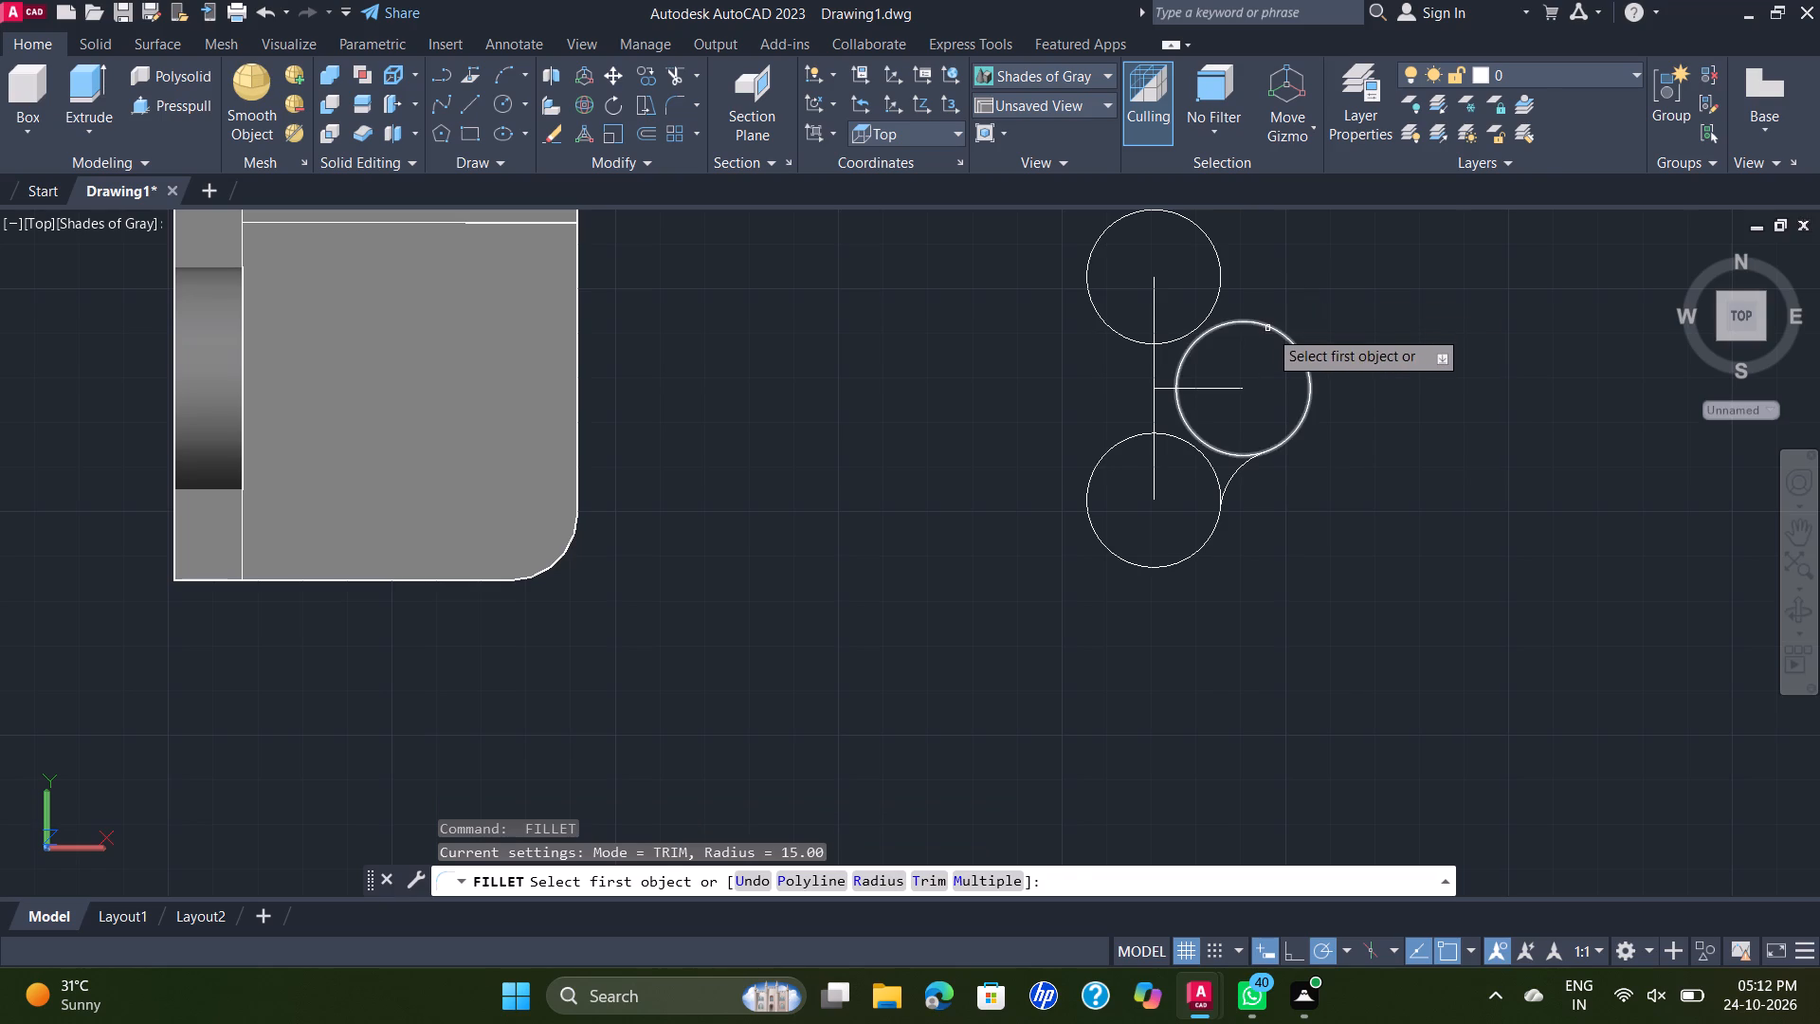
{"action": "left_click", "coordinate": [1268, 329]}
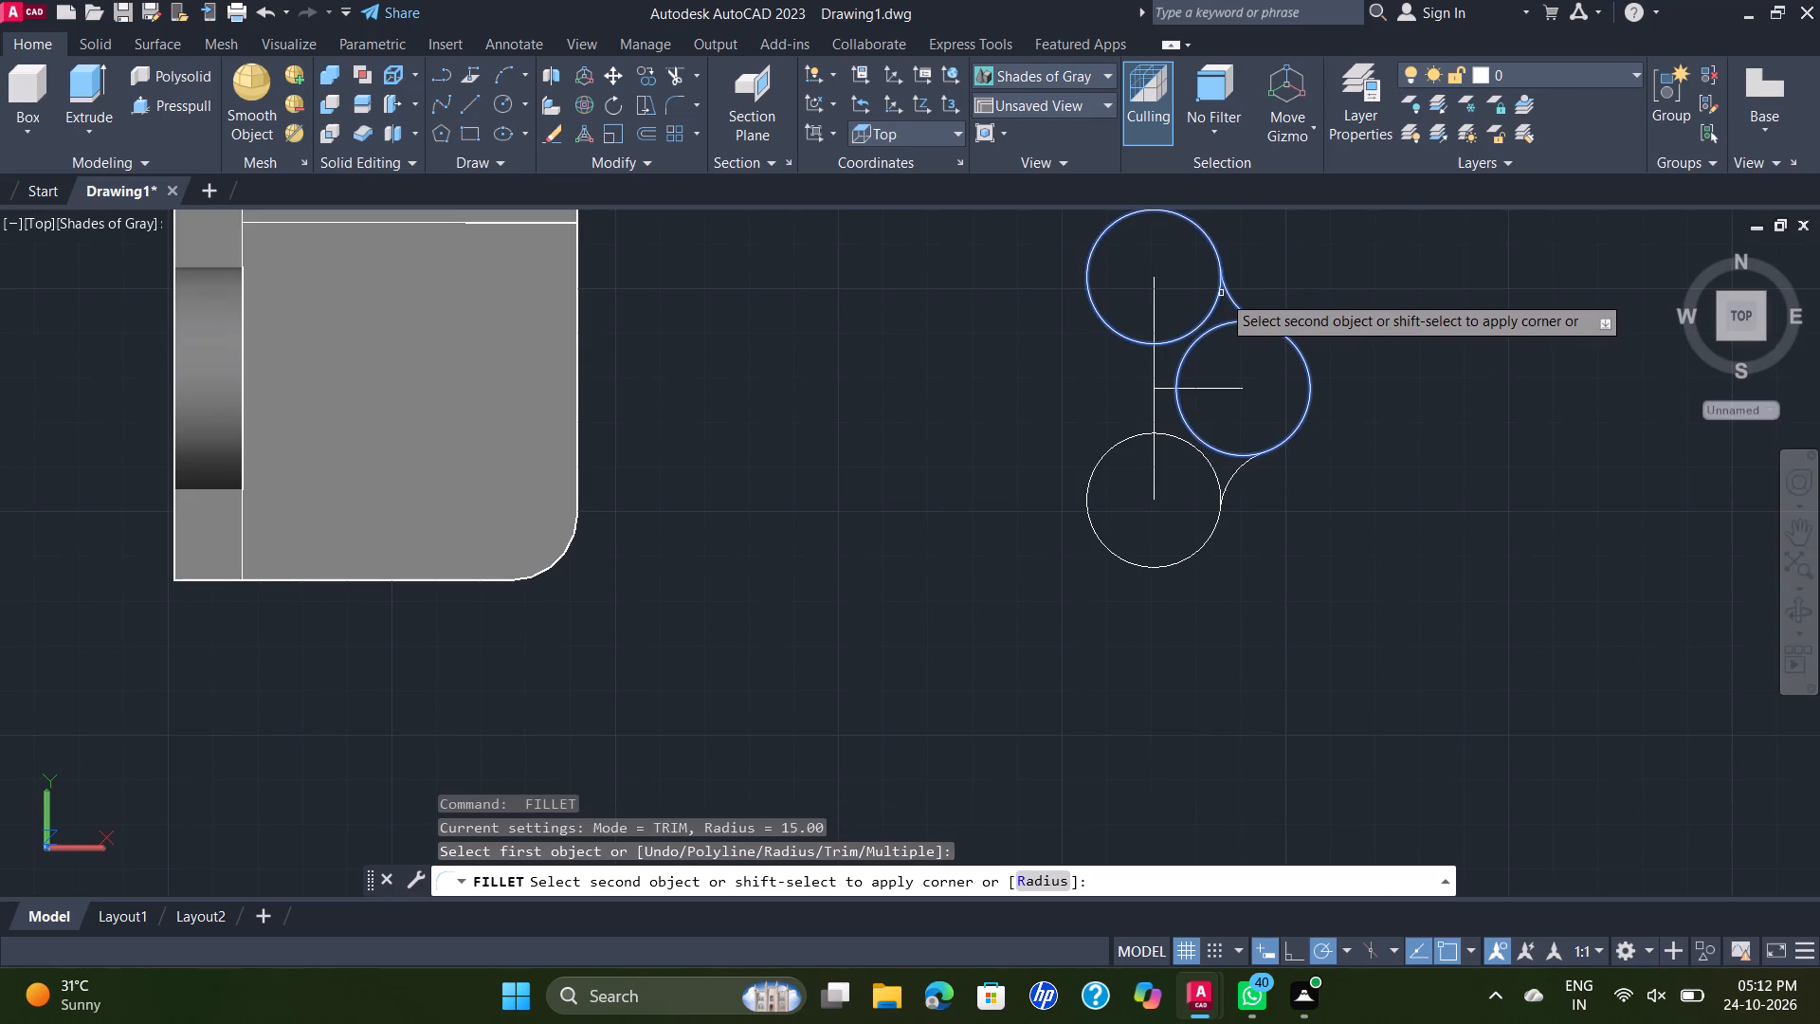
{"action": "left_click", "coordinate": [1222, 294]}
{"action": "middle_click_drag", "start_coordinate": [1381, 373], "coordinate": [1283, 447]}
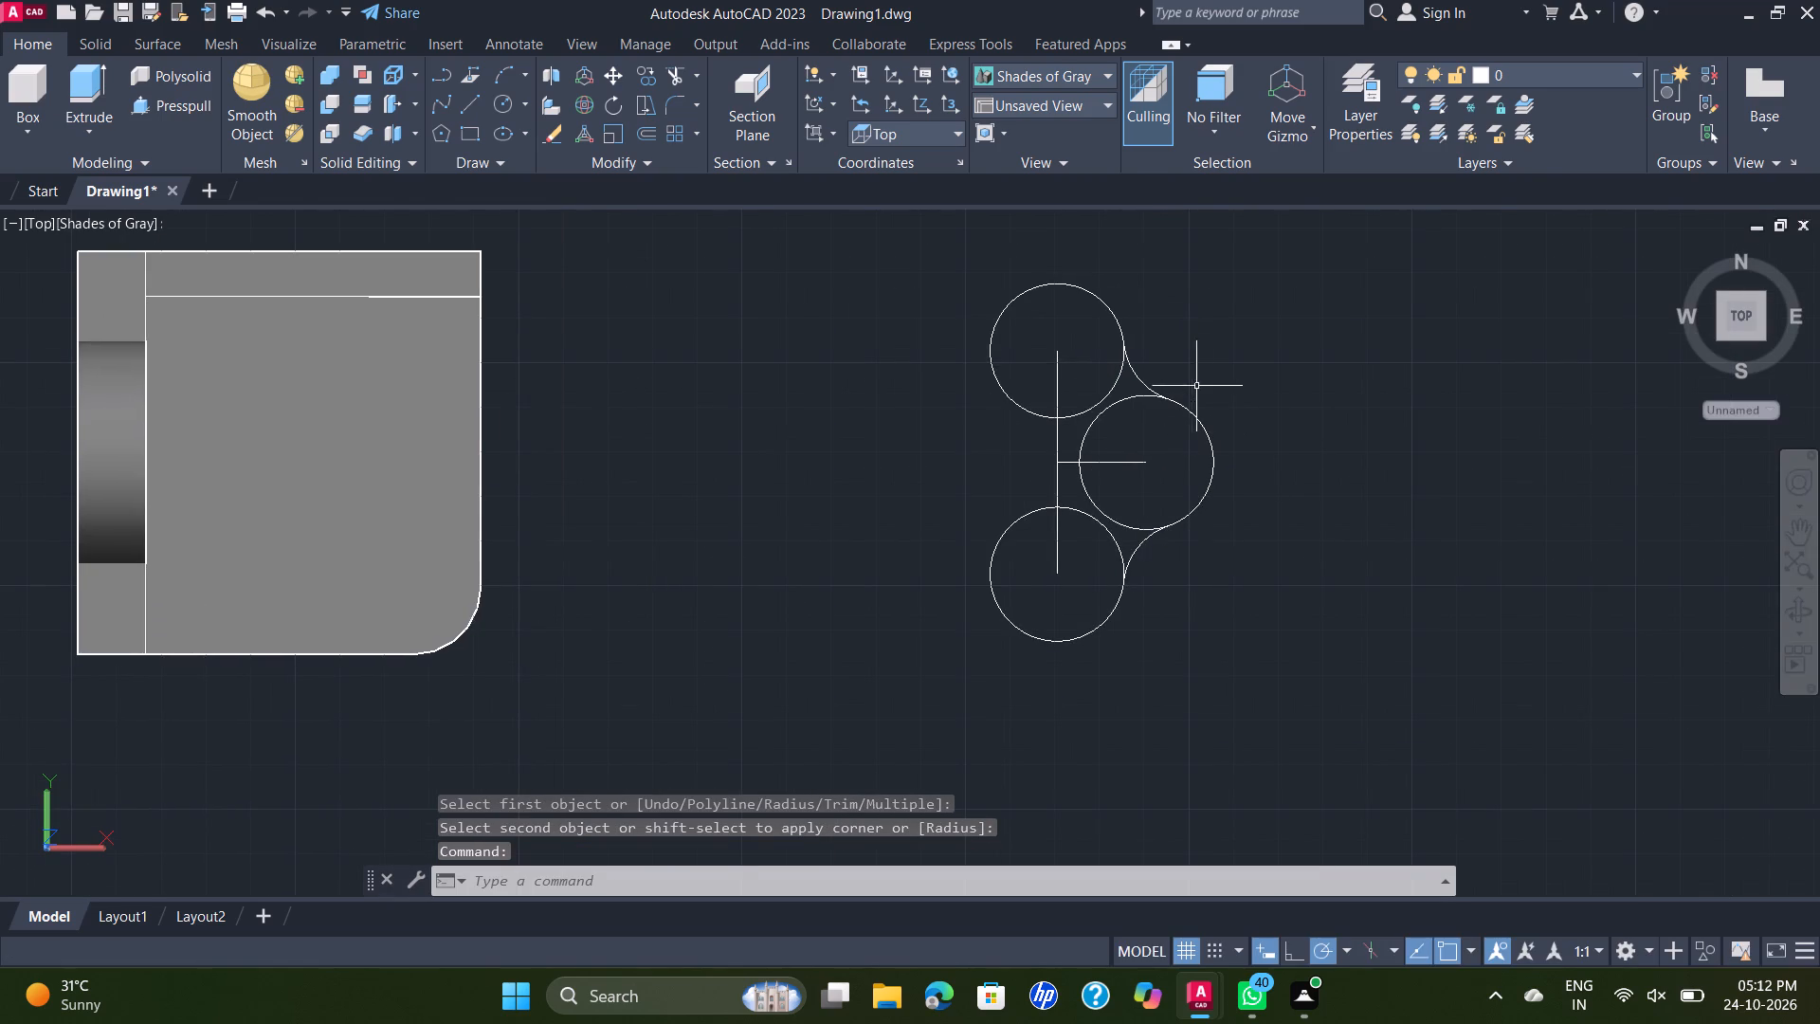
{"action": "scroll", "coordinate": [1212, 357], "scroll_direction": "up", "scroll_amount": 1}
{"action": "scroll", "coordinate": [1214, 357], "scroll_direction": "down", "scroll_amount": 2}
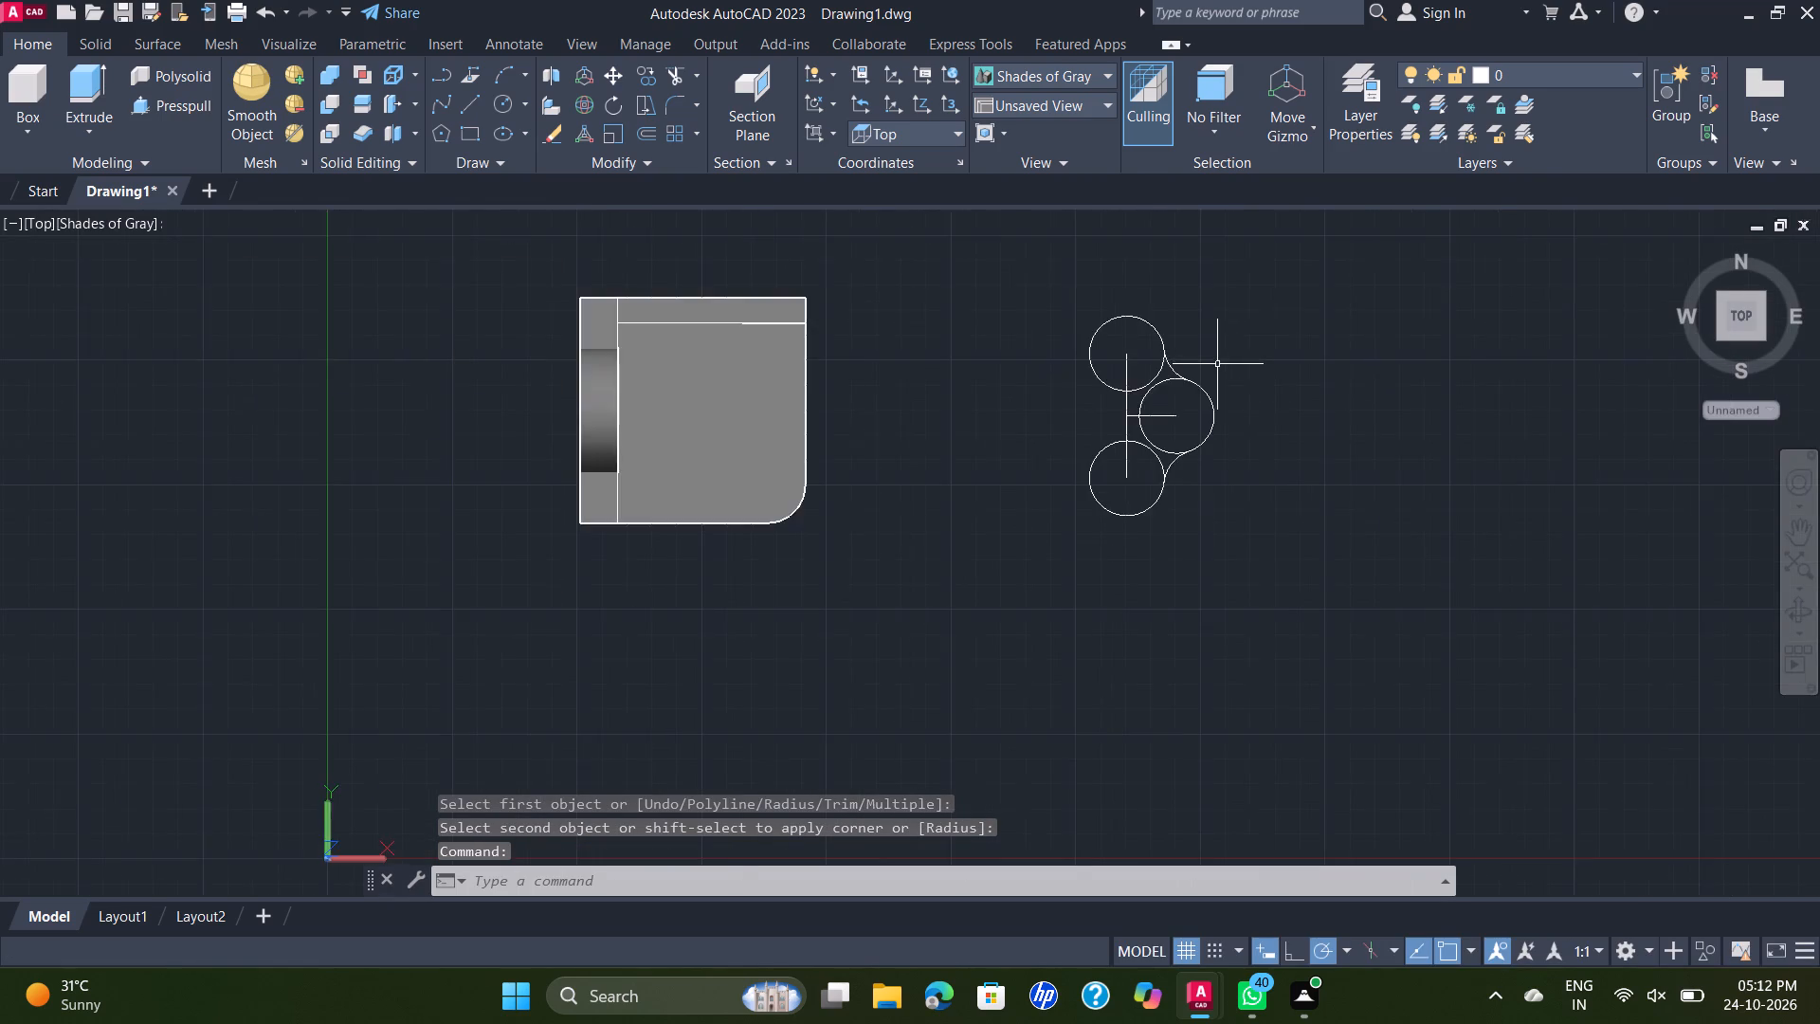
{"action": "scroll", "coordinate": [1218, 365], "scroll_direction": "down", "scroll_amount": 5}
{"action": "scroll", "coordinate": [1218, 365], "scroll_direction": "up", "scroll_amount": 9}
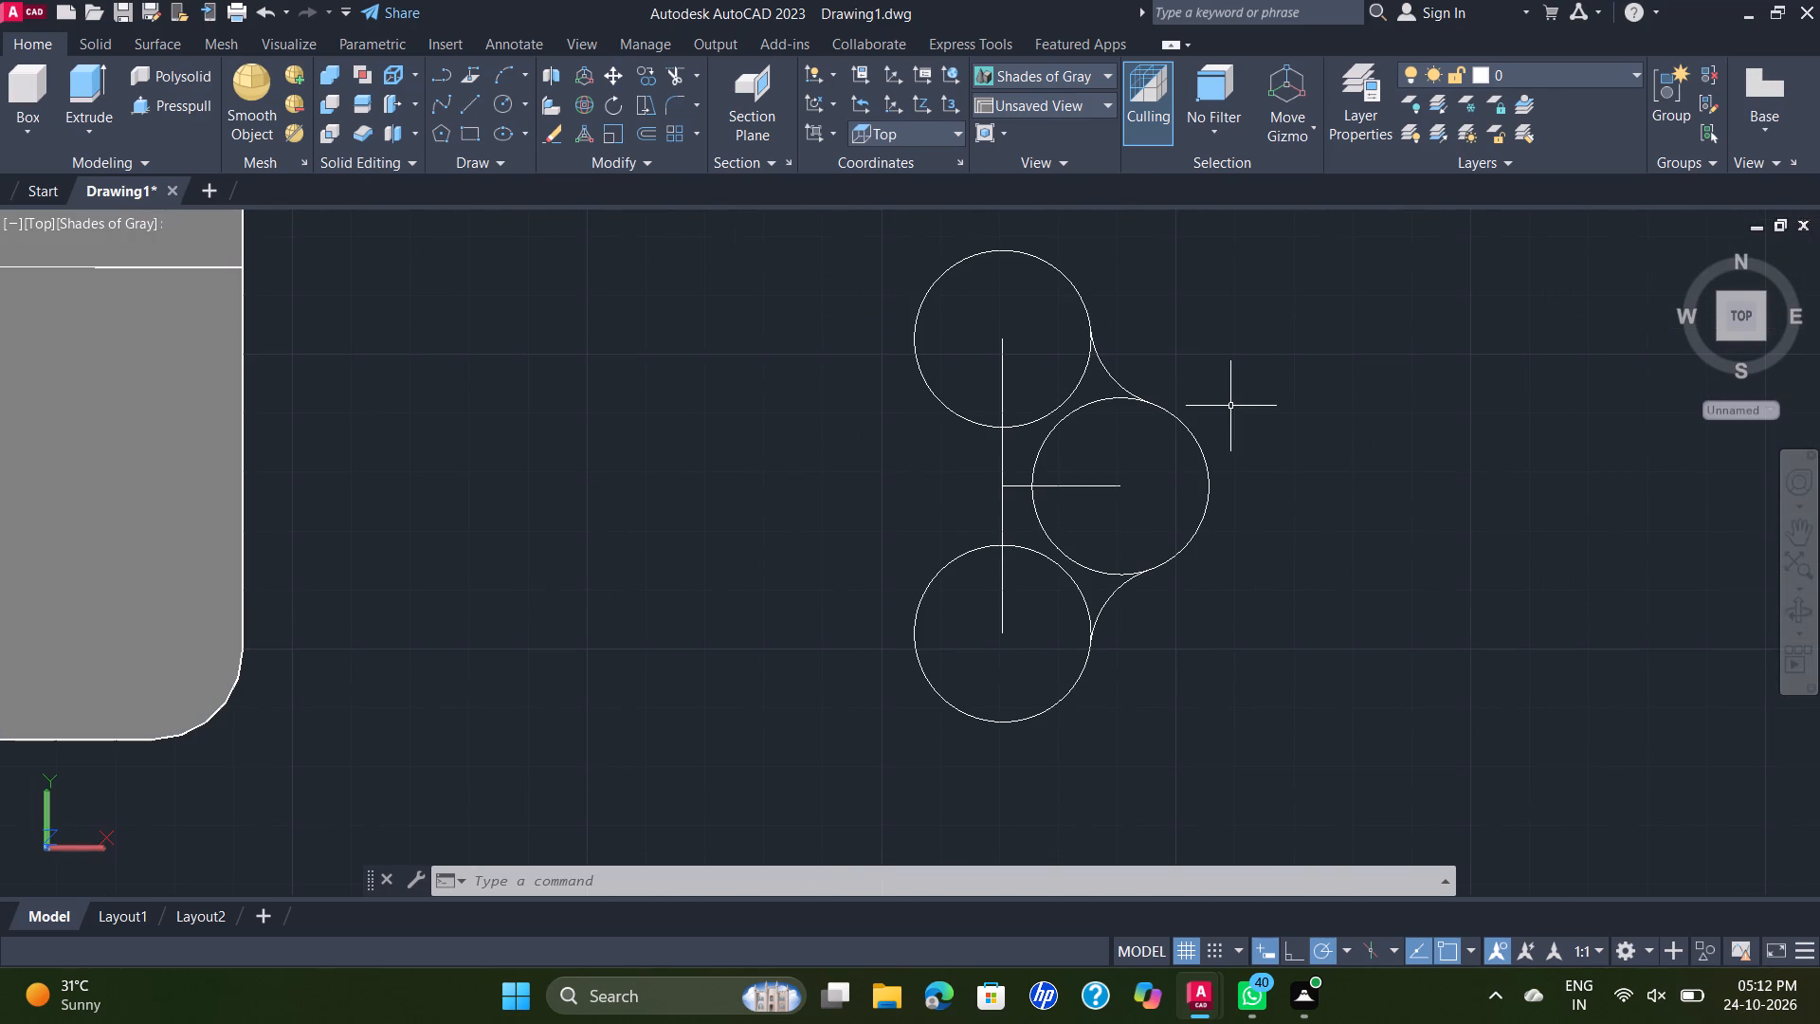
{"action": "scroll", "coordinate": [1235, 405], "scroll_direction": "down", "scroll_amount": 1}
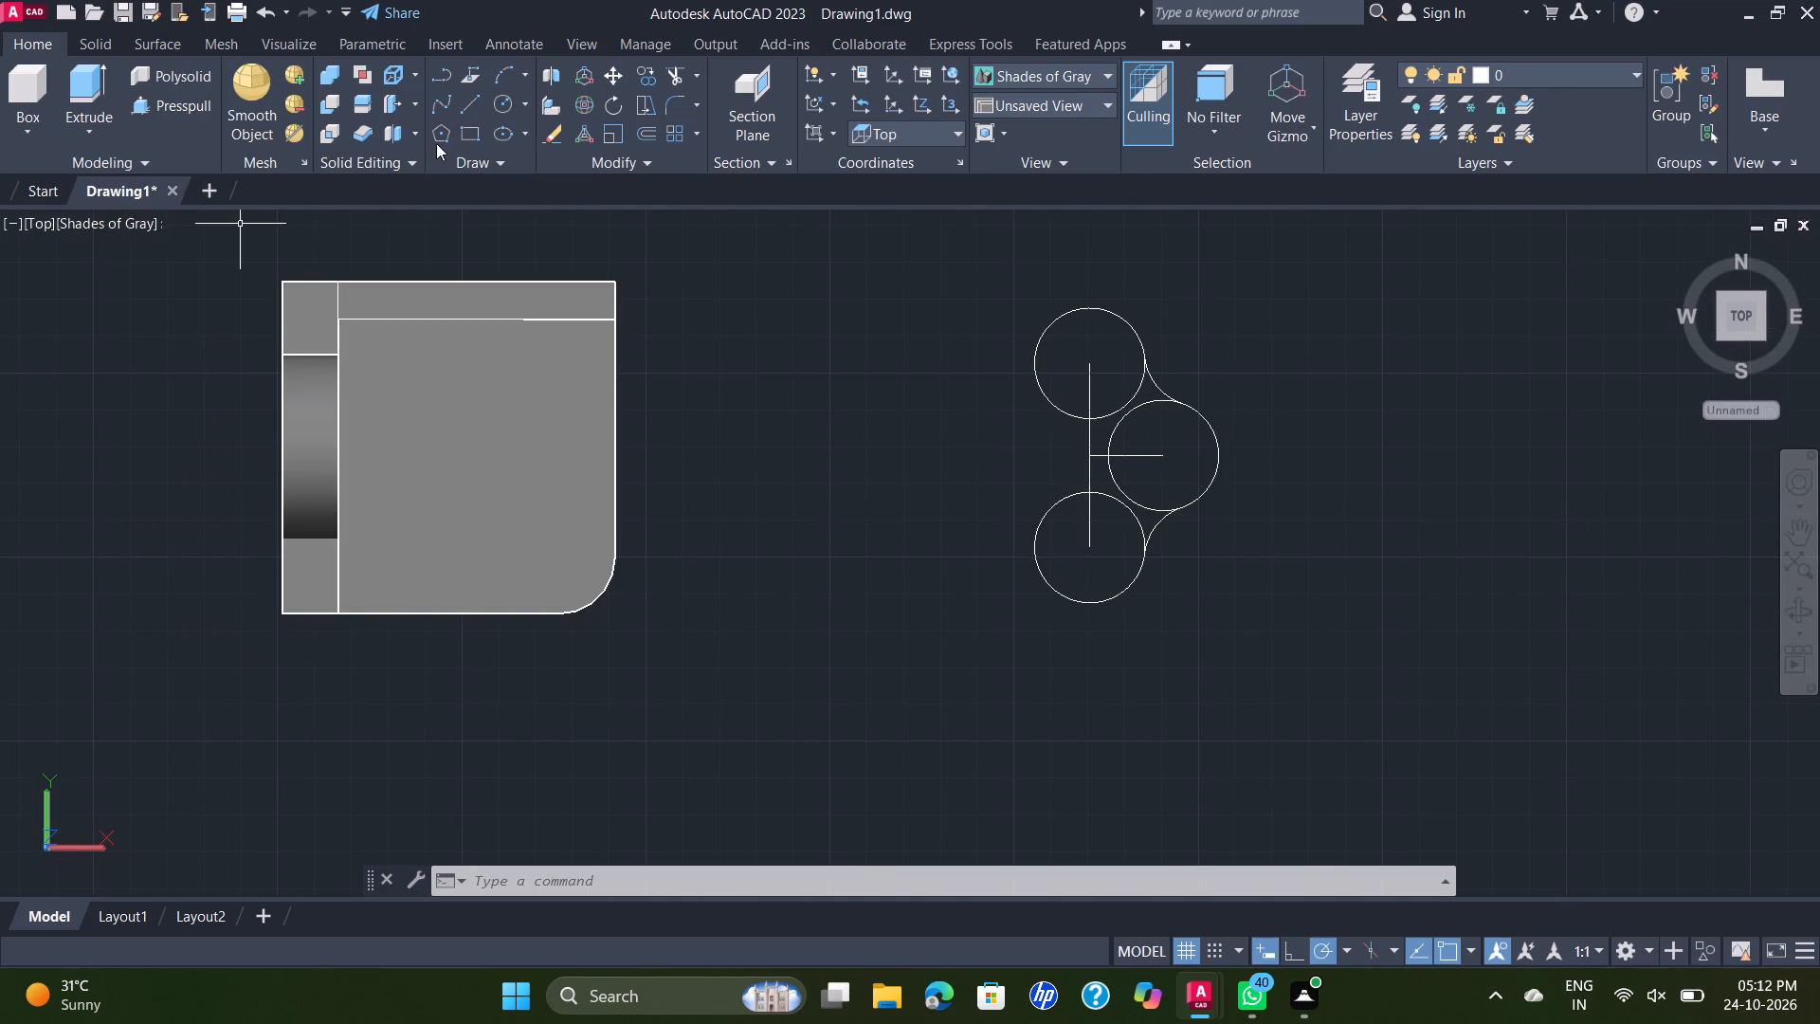
Draw two 32 mm horizontal lines toward the bracket, from the lower circle's bottom point and the upper circle's top point.
{"action": "left_click", "coordinate": [467, 108]}
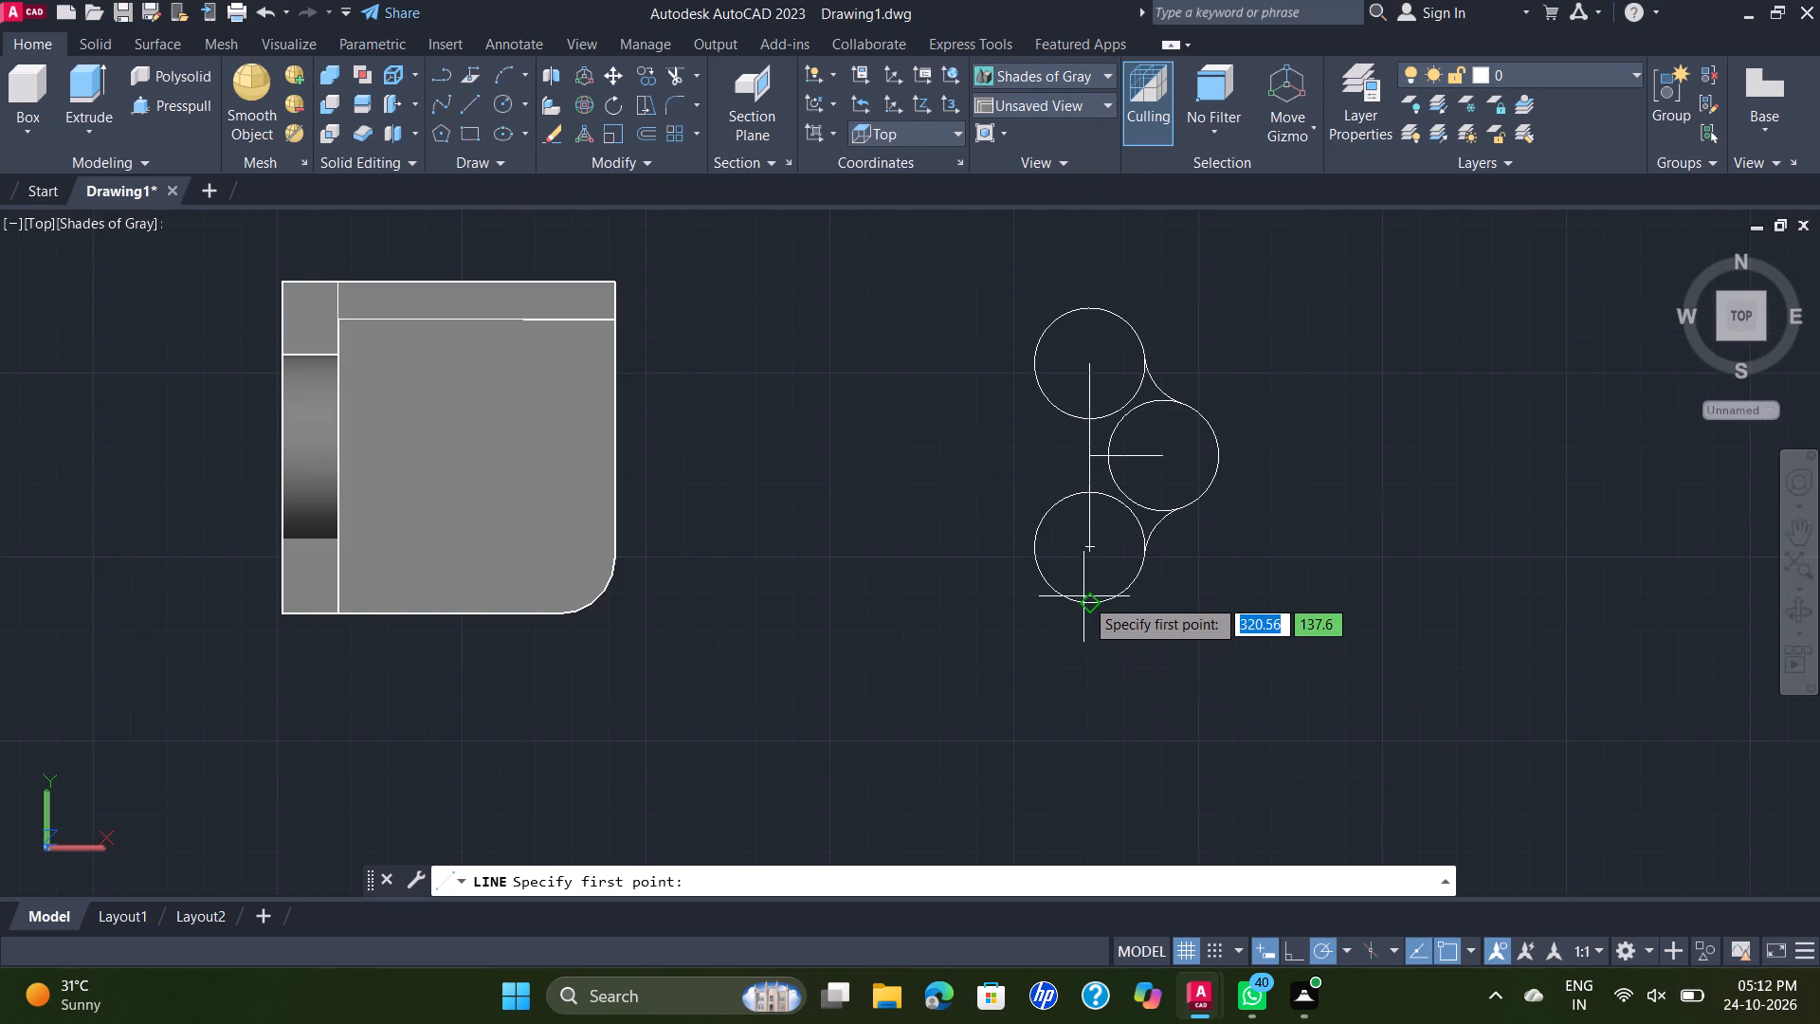
{"action": "left_click", "coordinate": [1087, 597]}
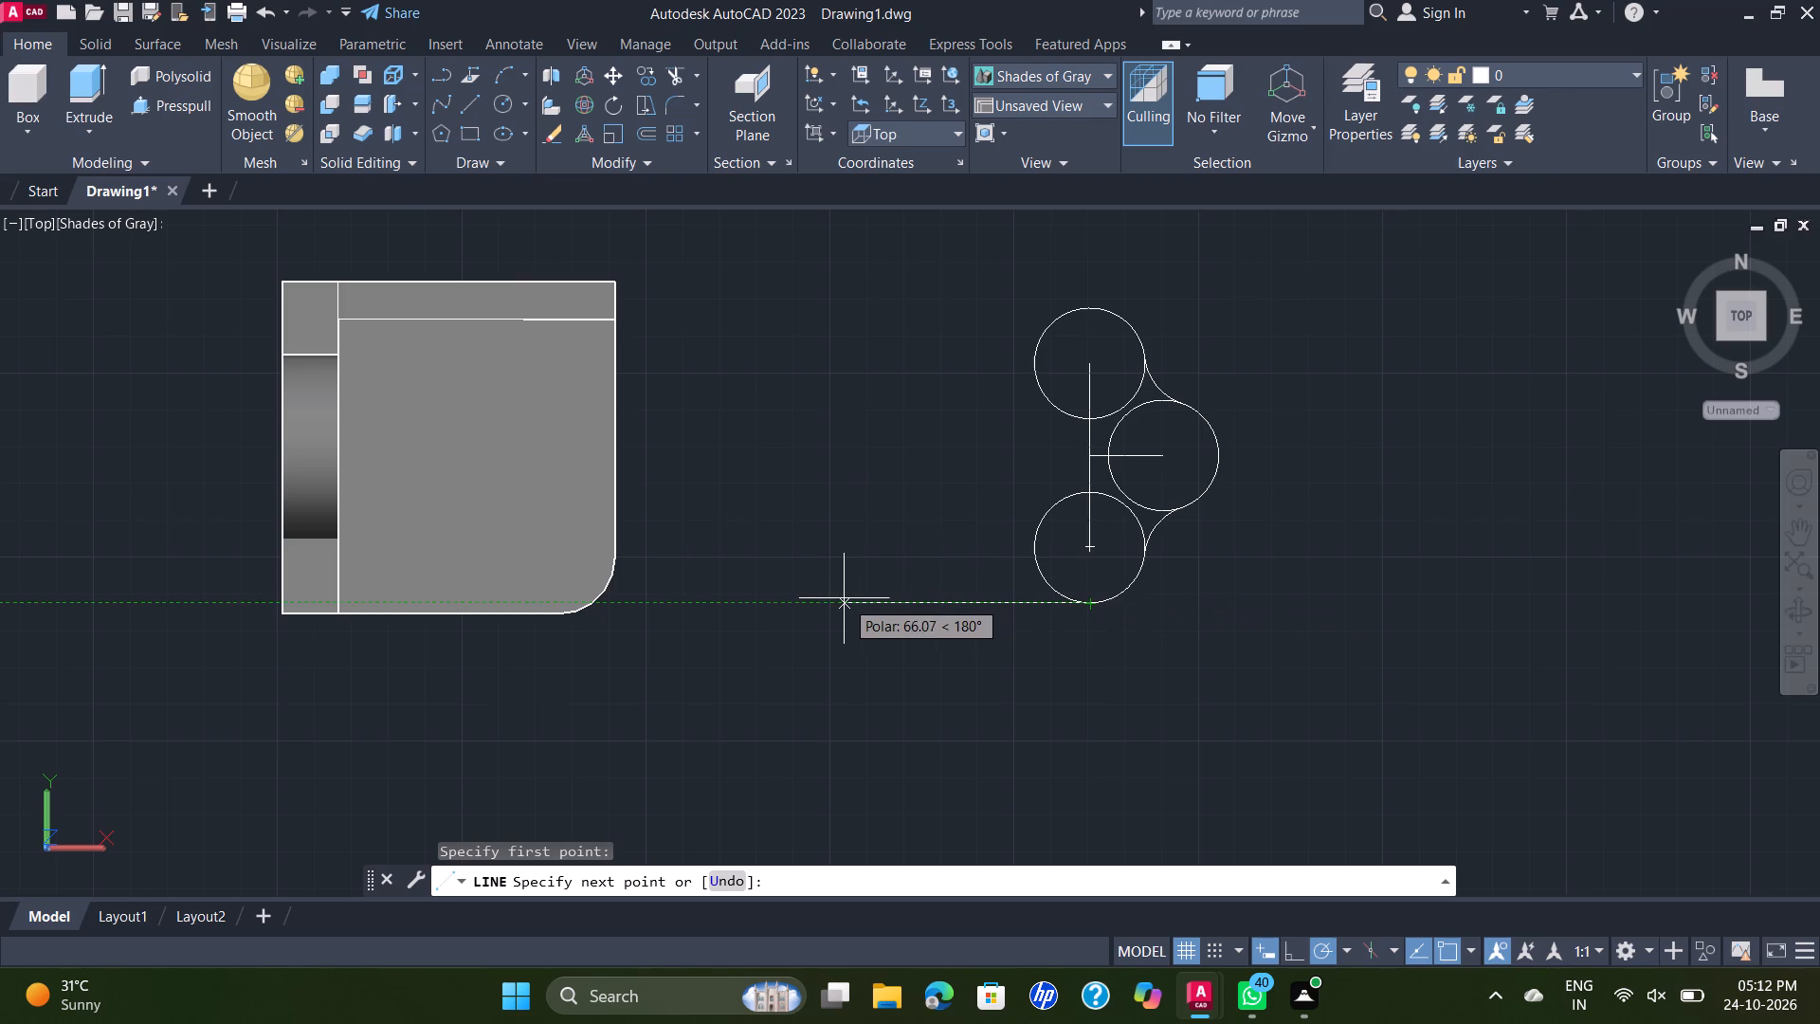
{"action": "type", "text": "32"}
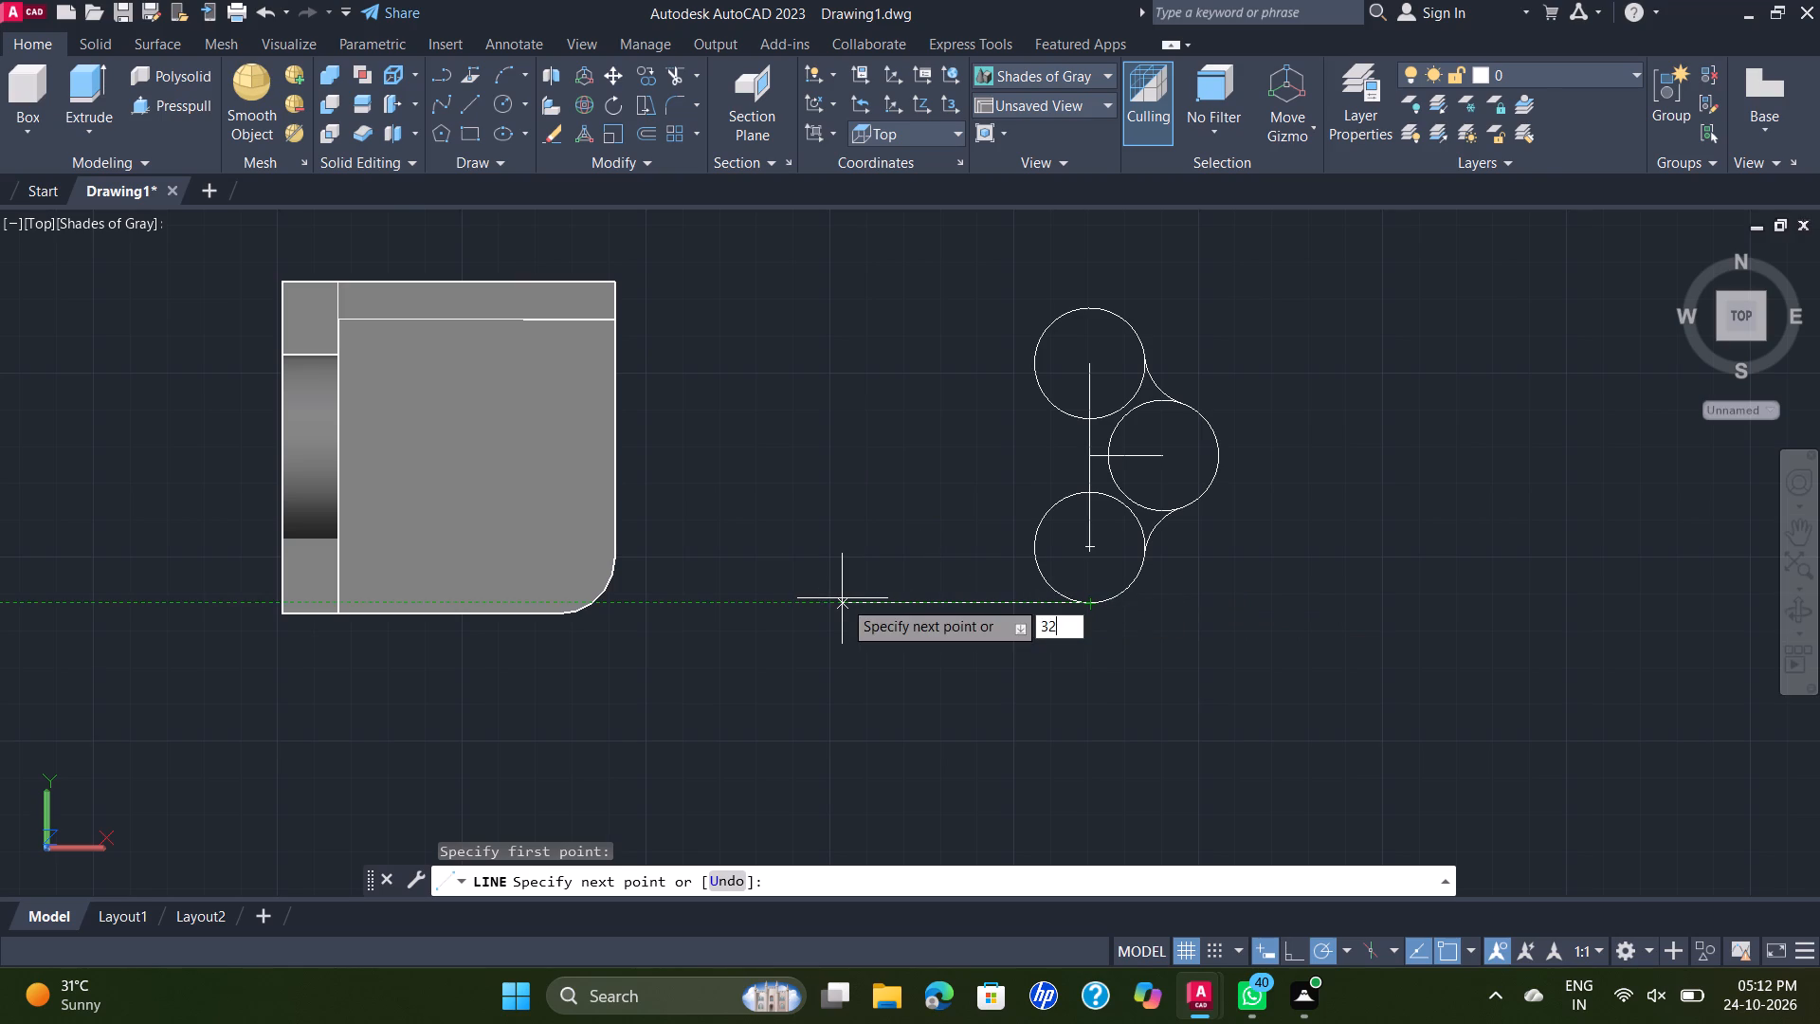
{"action": "key", "text": "Return"}
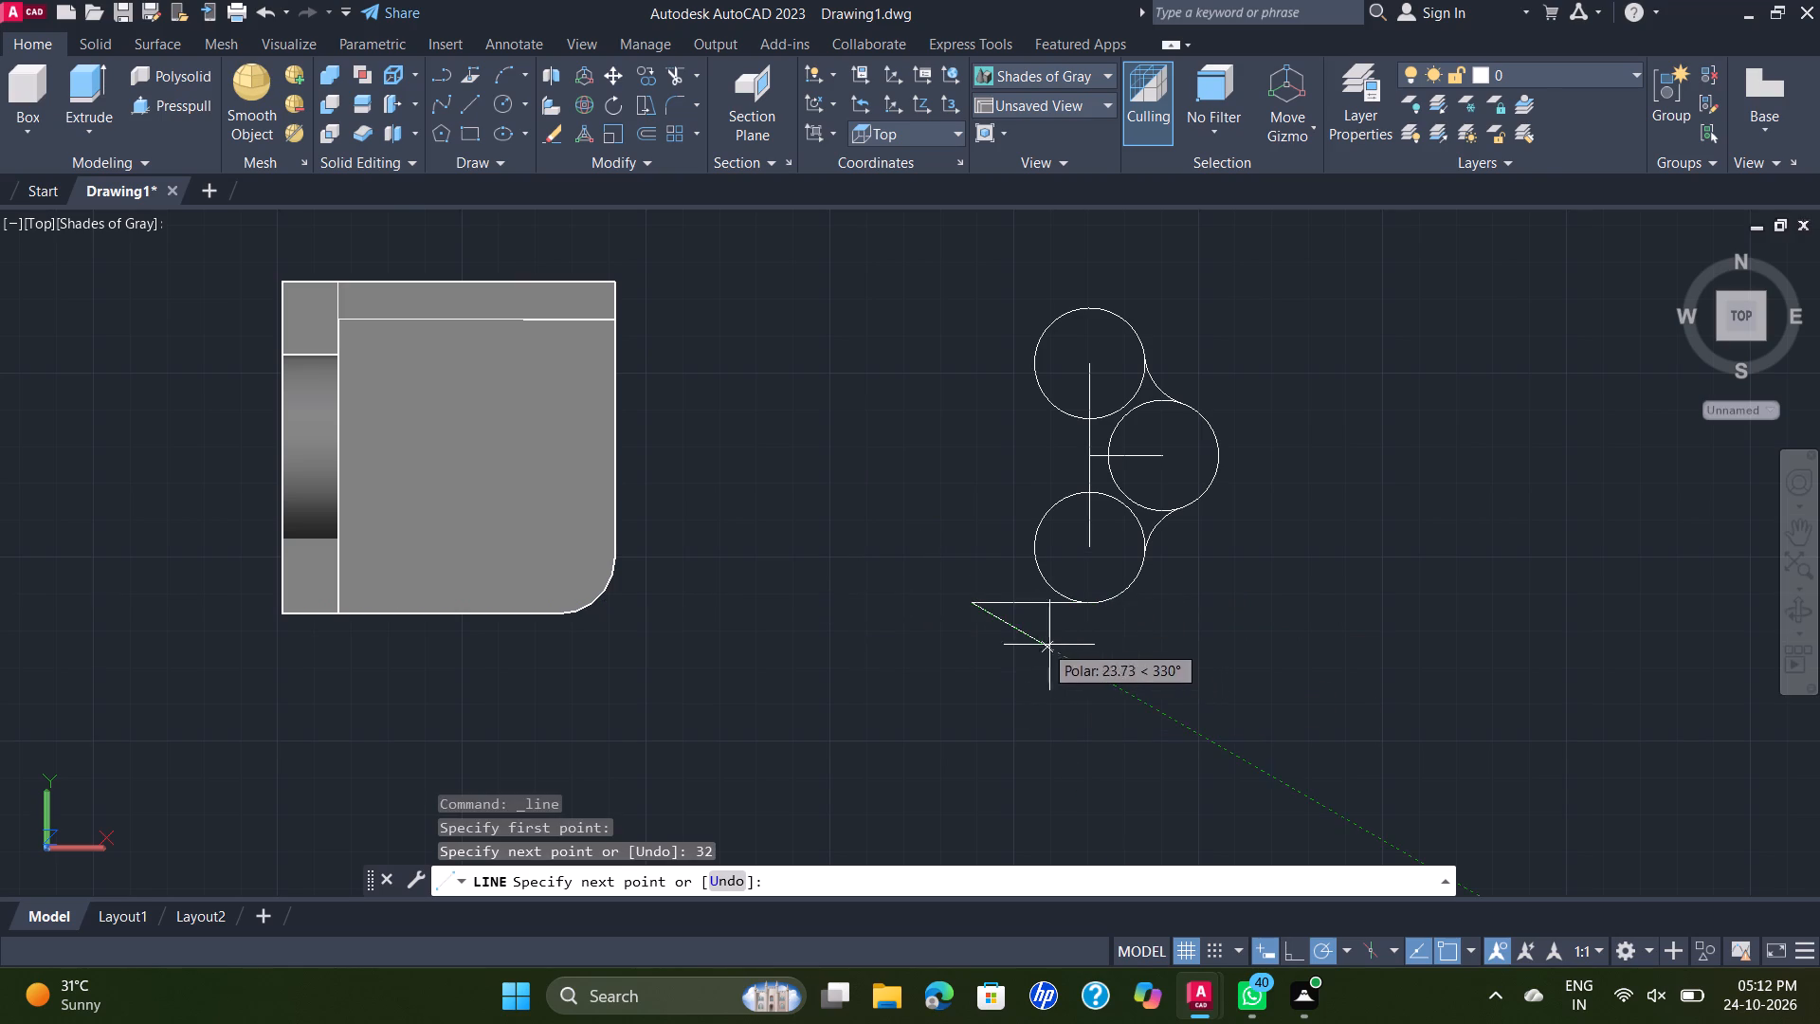
{"action": "key", "text": "Escape"}
{"action": "key", "text": "space"}
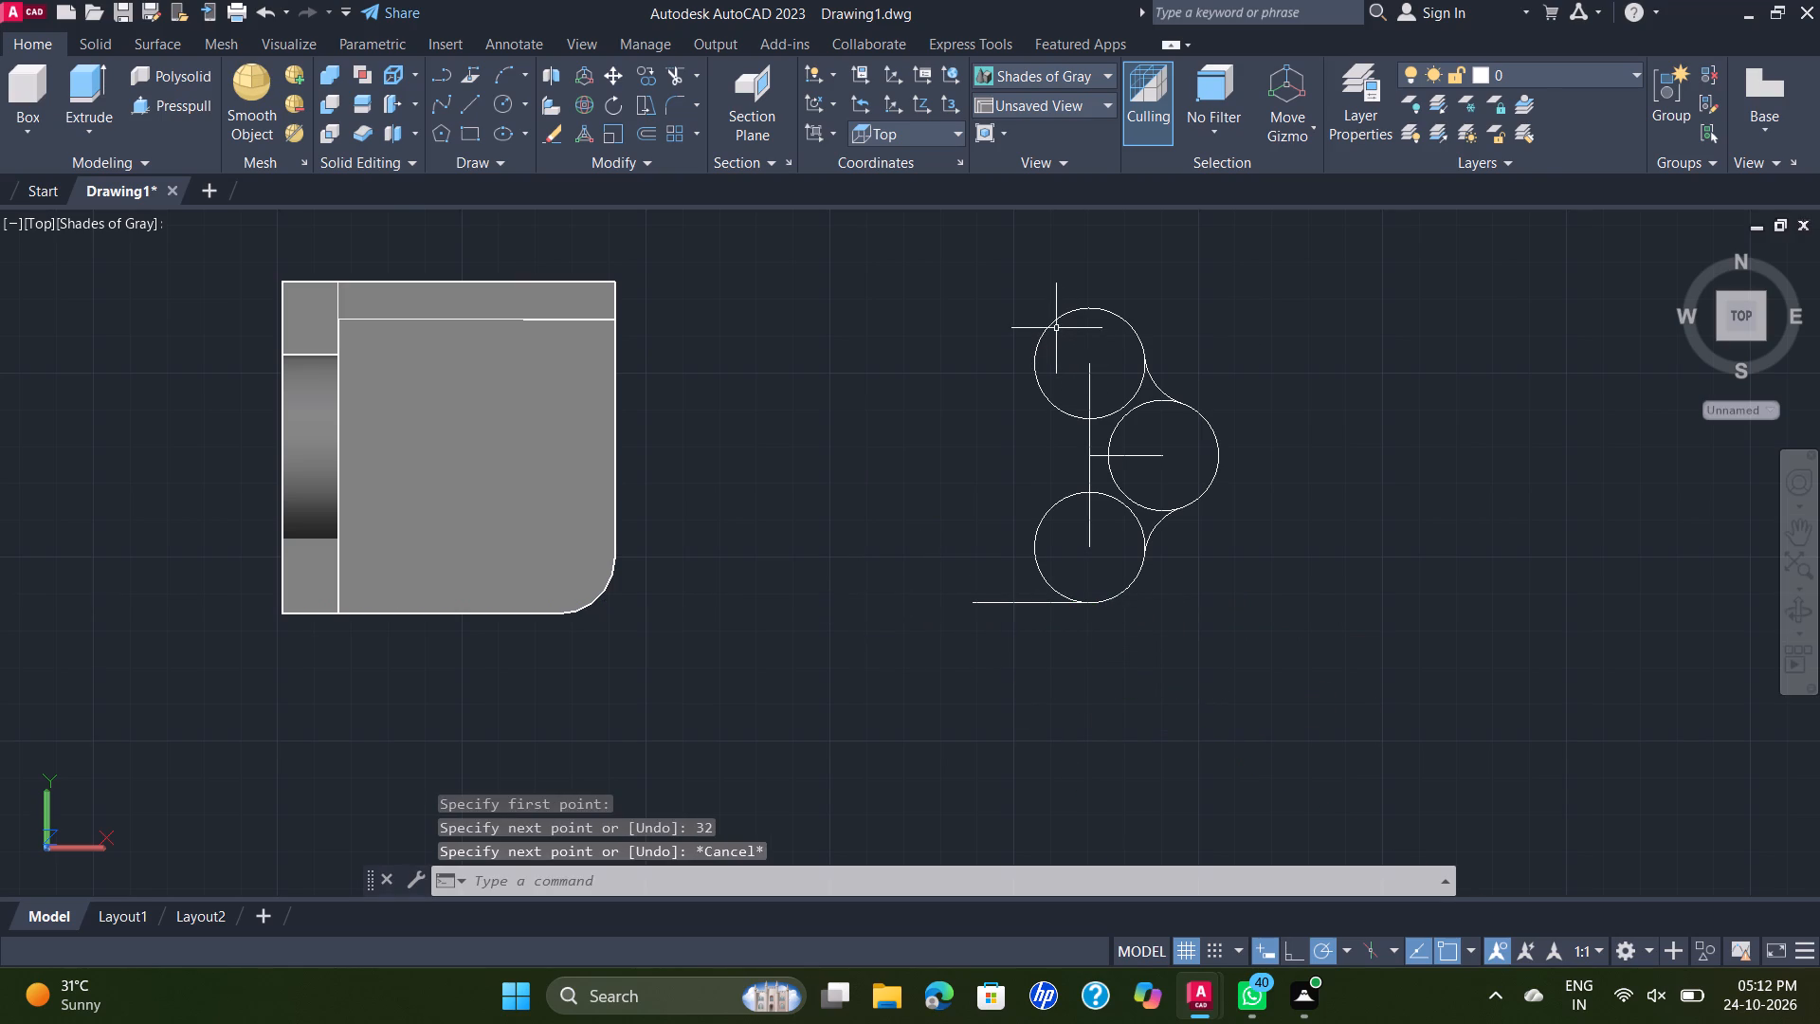
{"action": "left_click", "coordinate": [1086, 305]}
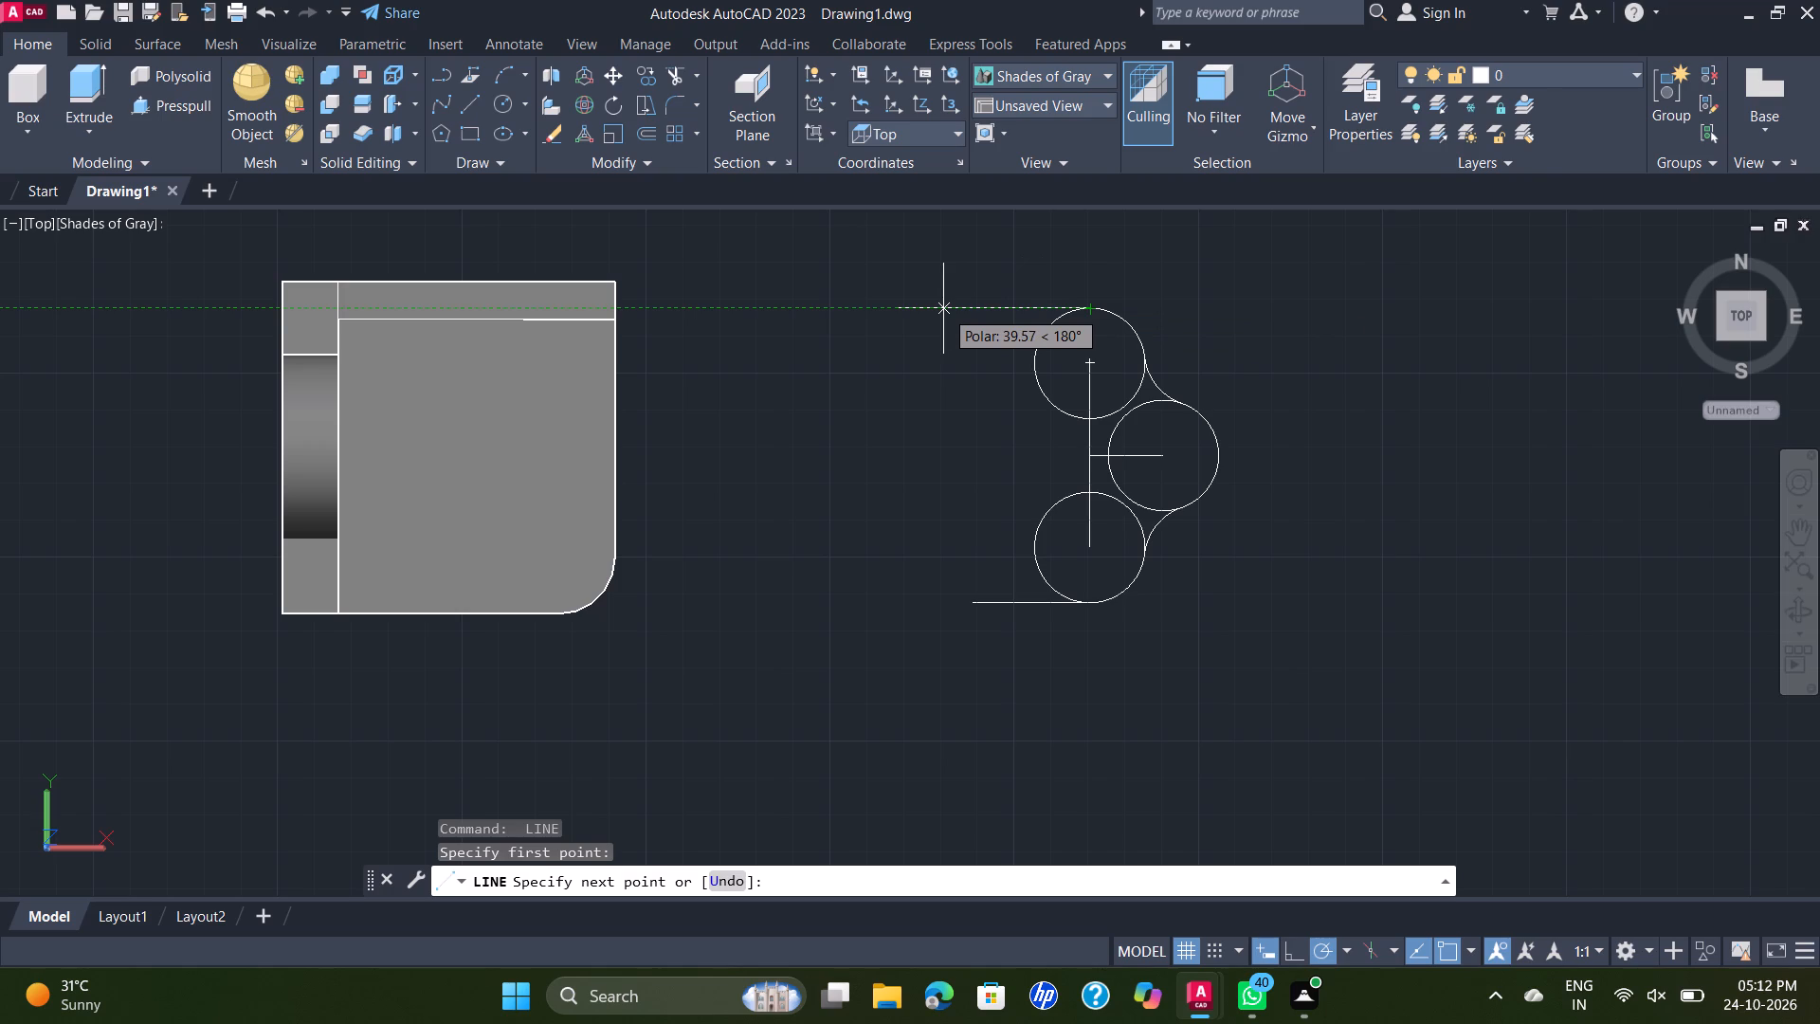
{"action": "type", "text": "32"}
{"action": "key", "text": "Return"}
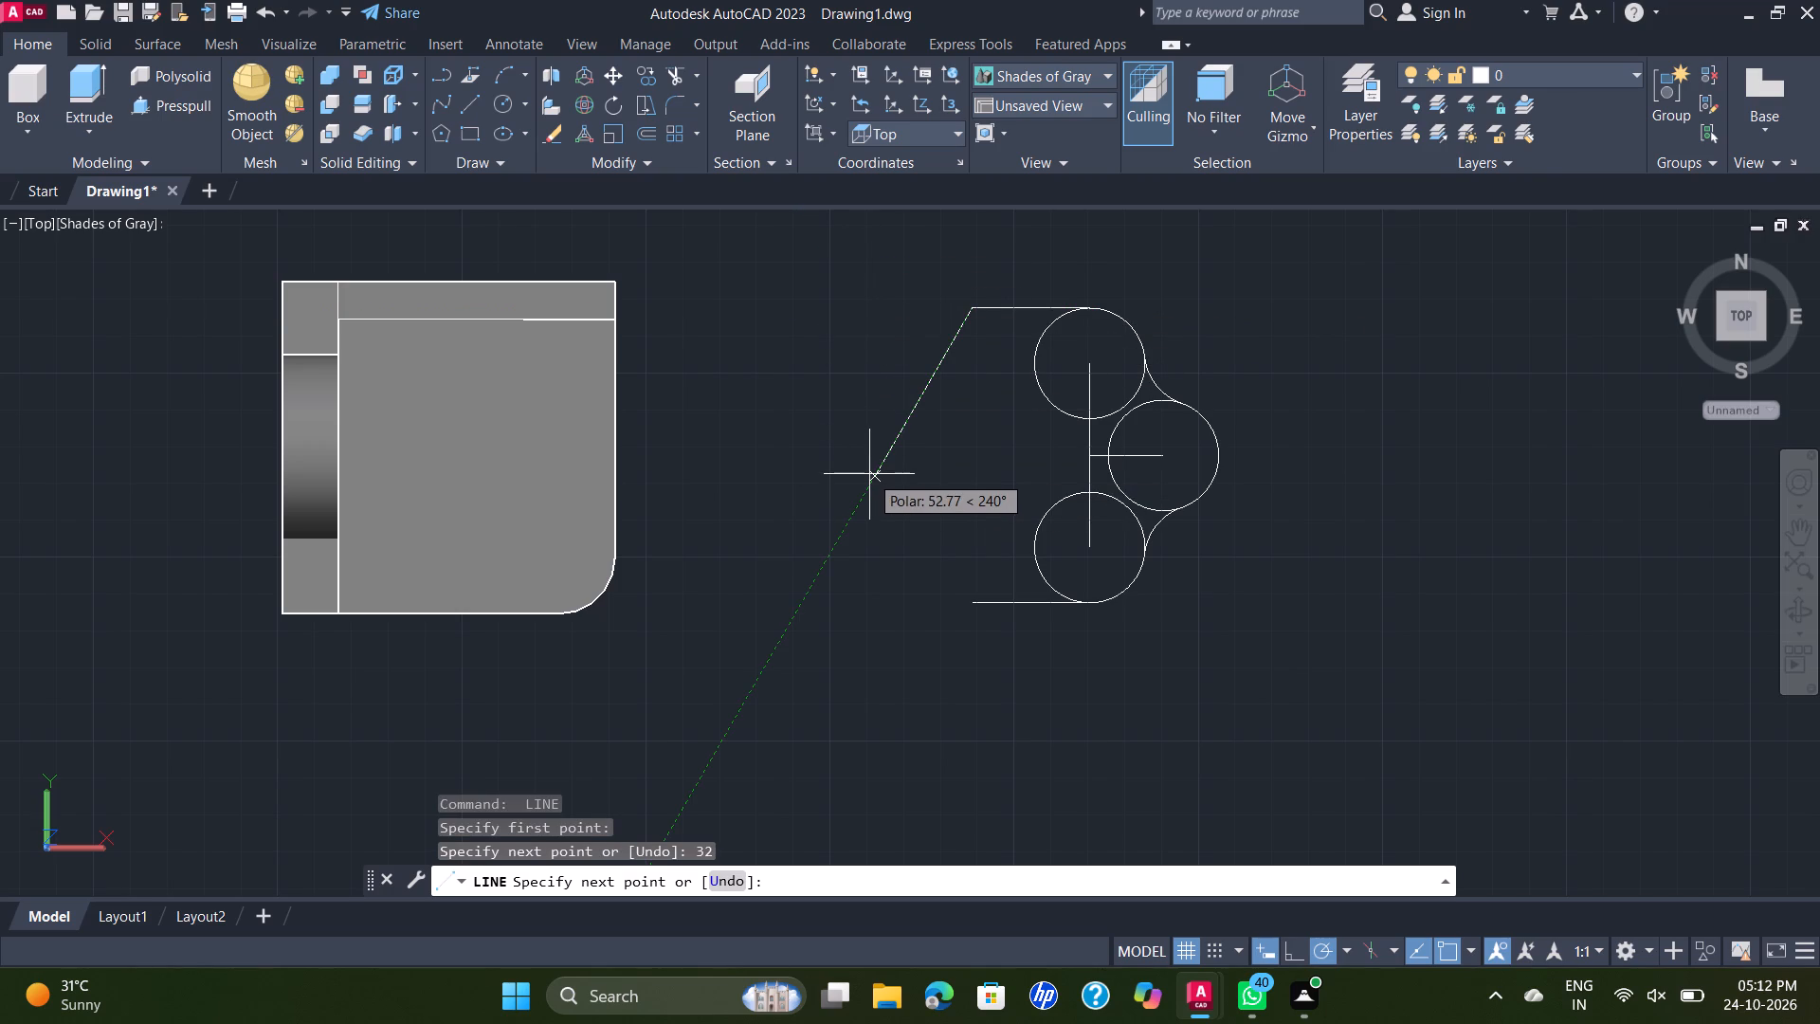
{"action": "key", "text": "Escape"}
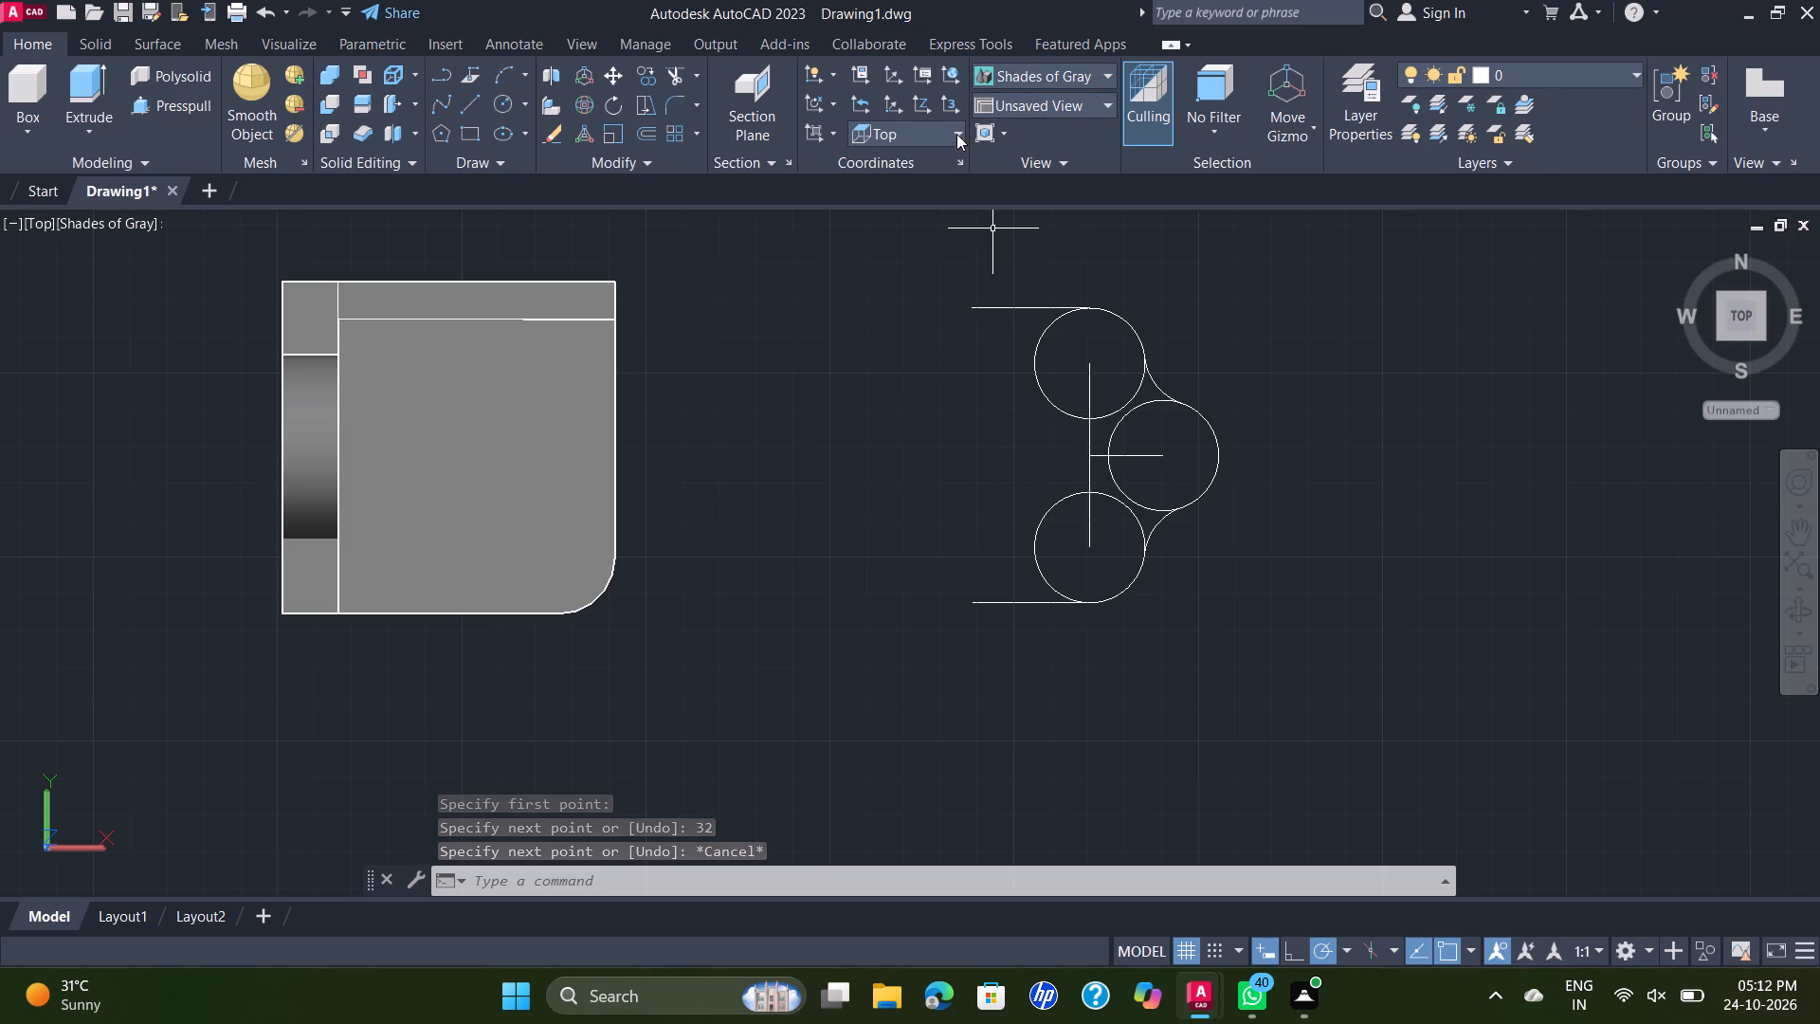
Trim away the upper circle's bracket-facing half and lower inner arc, keeping only the outer arc between the horizontal line and fillet.
{"action": "left_click", "coordinate": [667, 75]}
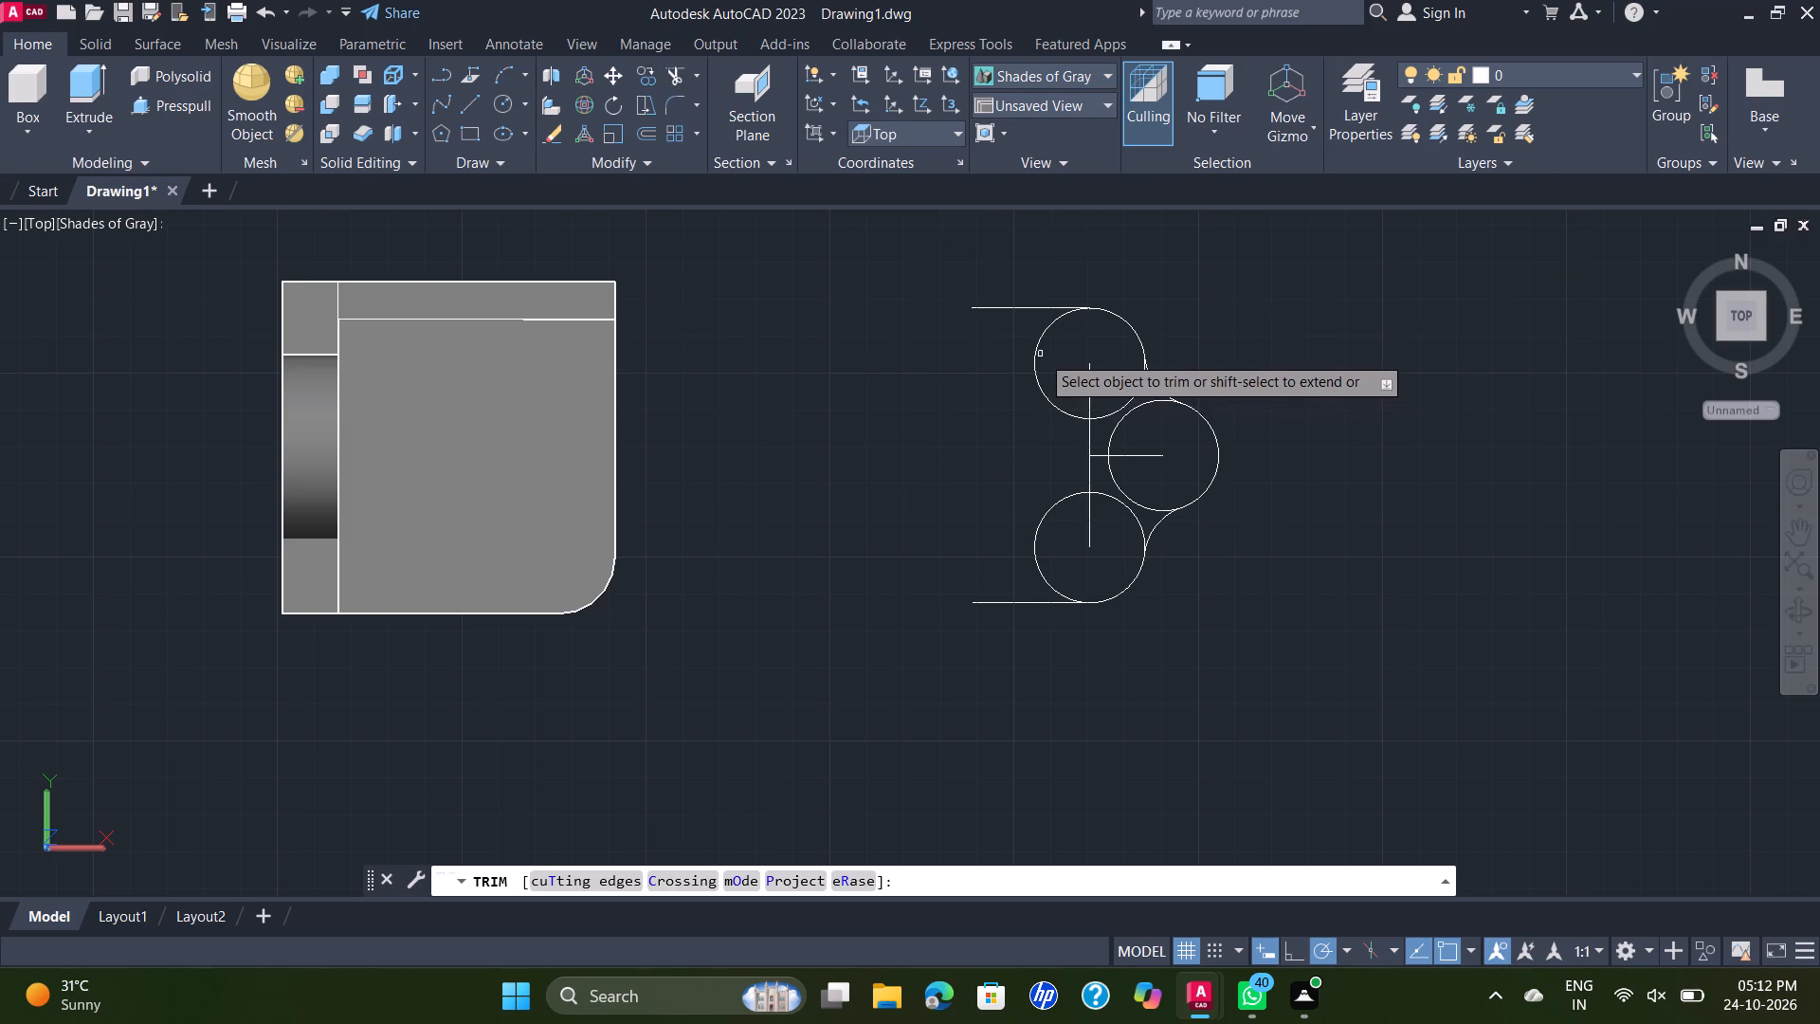
{"action": "scroll", "coordinate": [1035, 341], "scroll_direction": "up", "scroll_amount": 2}
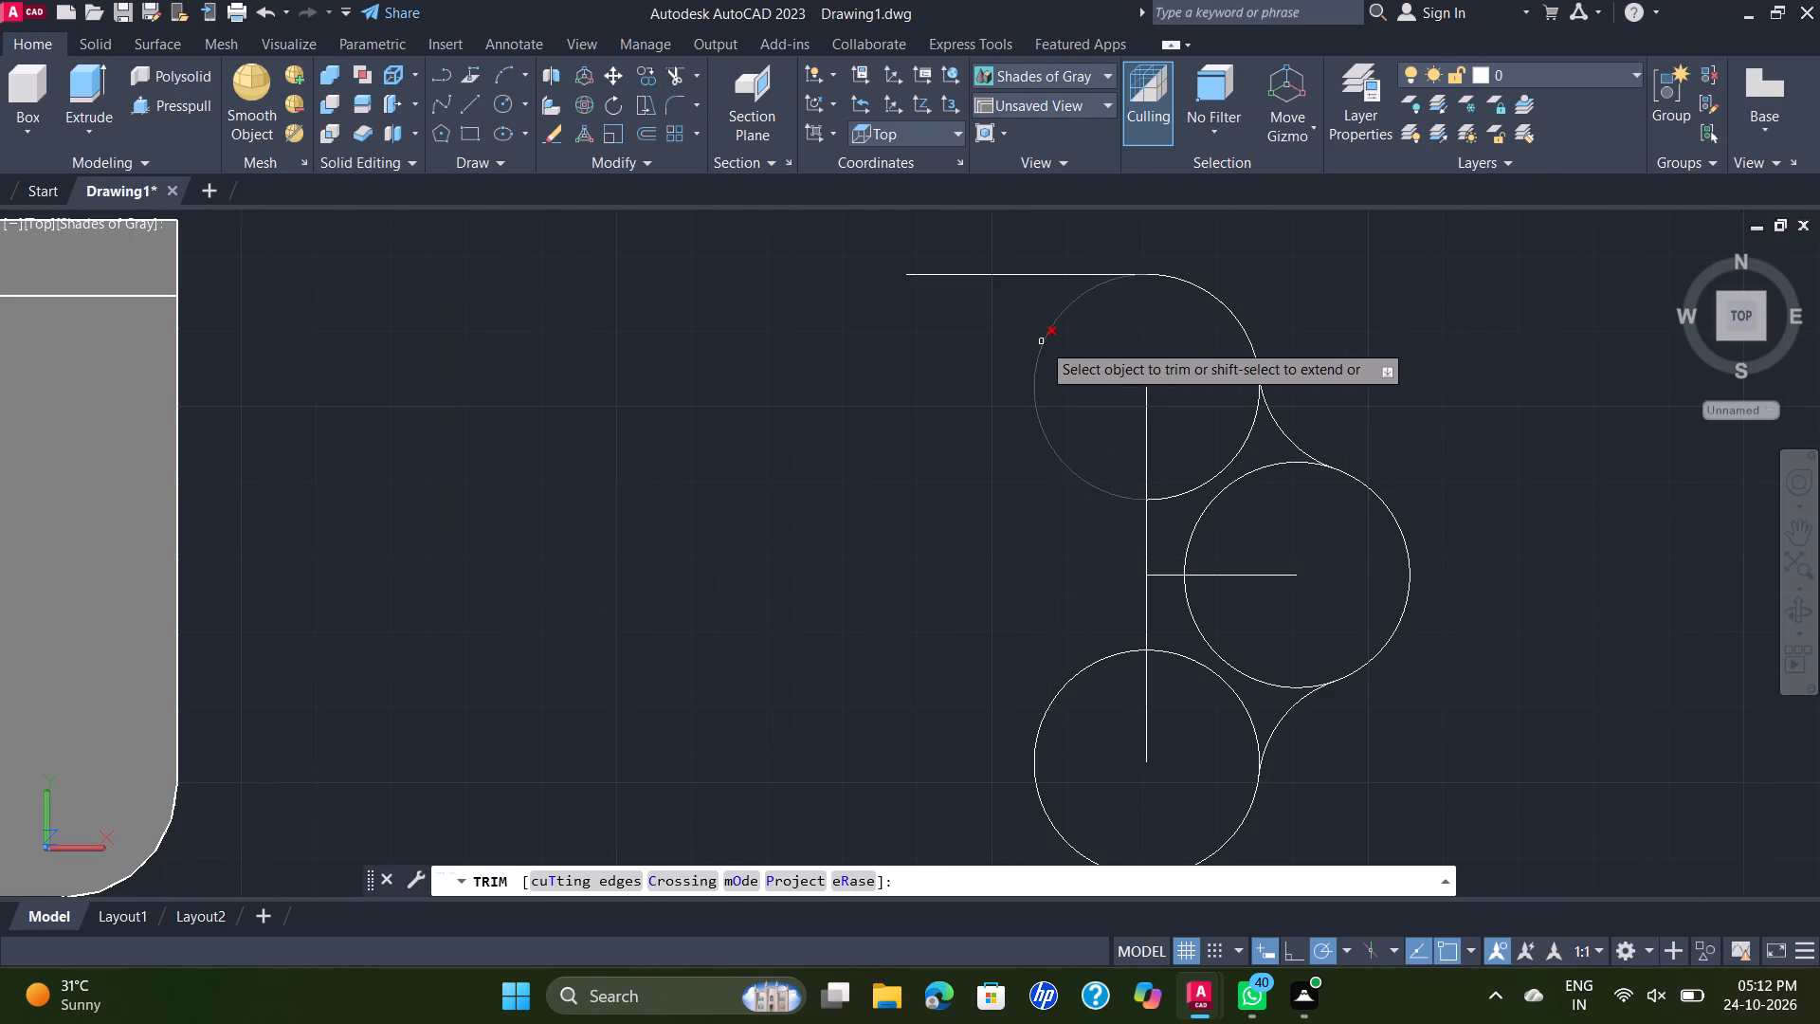
{"action": "left_click", "coordinate": [1042, 342]}
{"action": "scroll", "coordinate": [1221, 554], "scroll_direction": "up", "scroll_amount": 1}
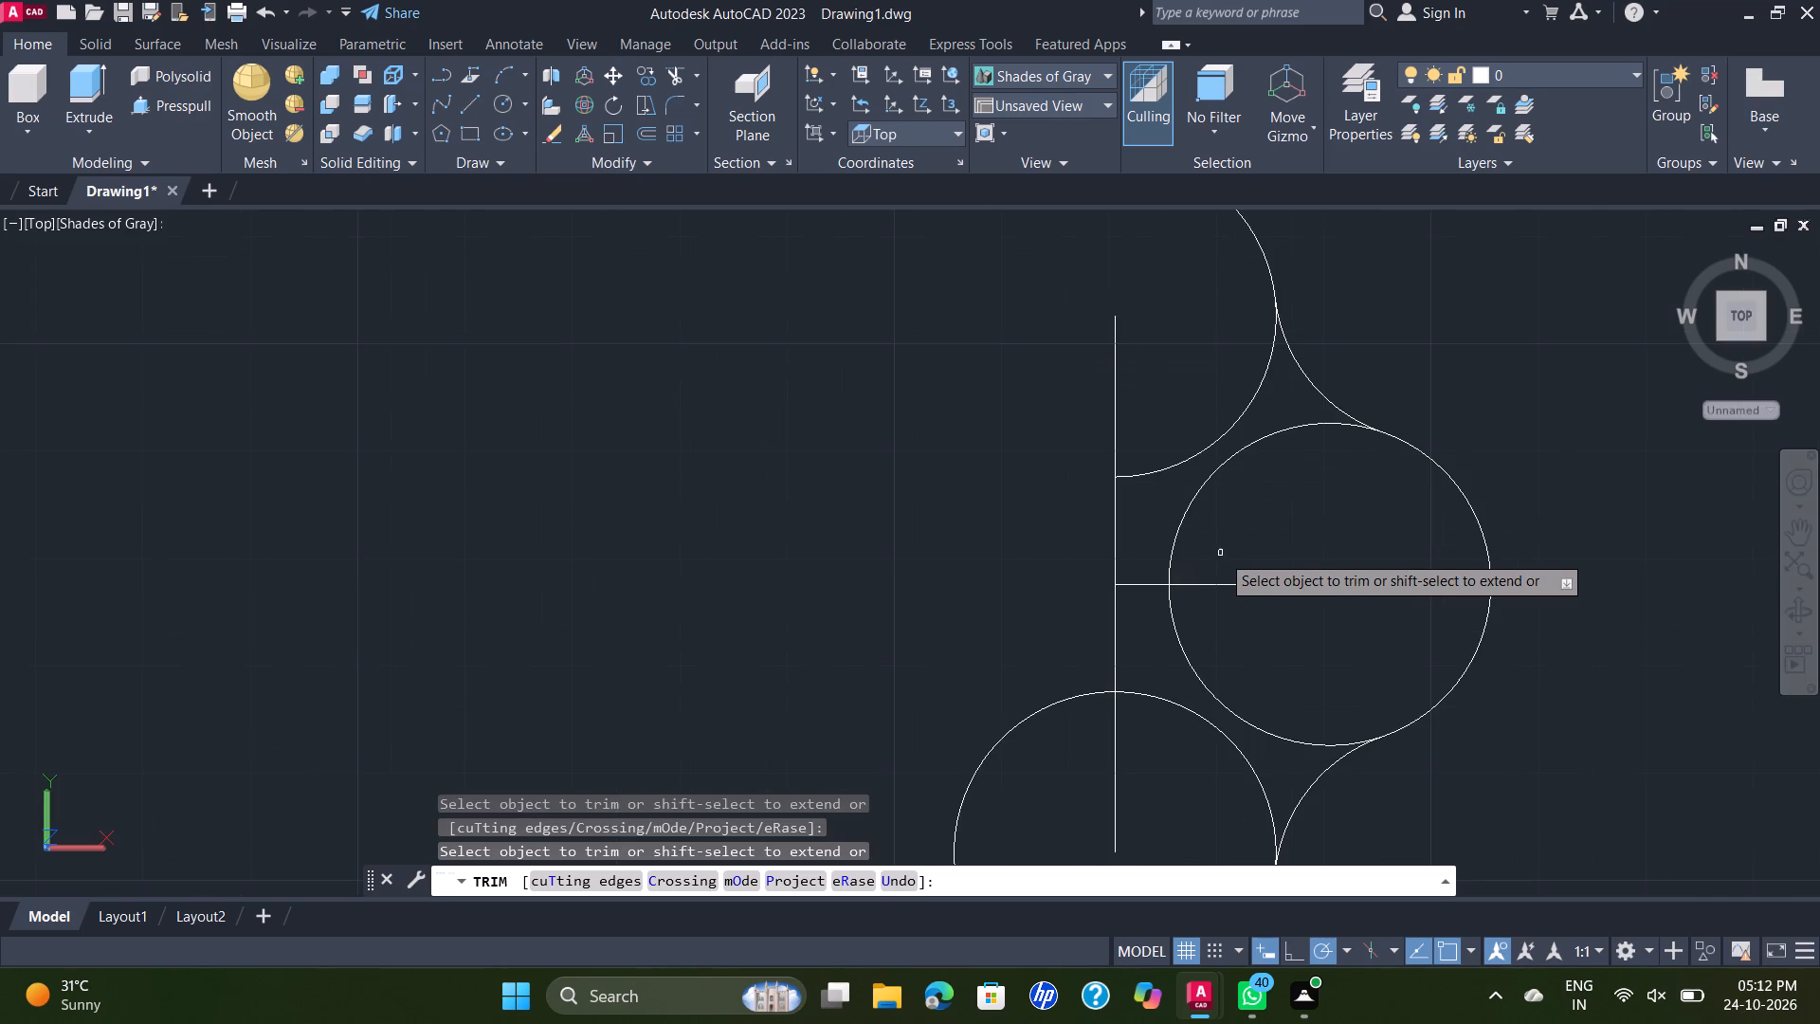
{"action": "scroll", "coordinate": [1228, 531], "scroll_direction": "down", "scroll_amount": 2}
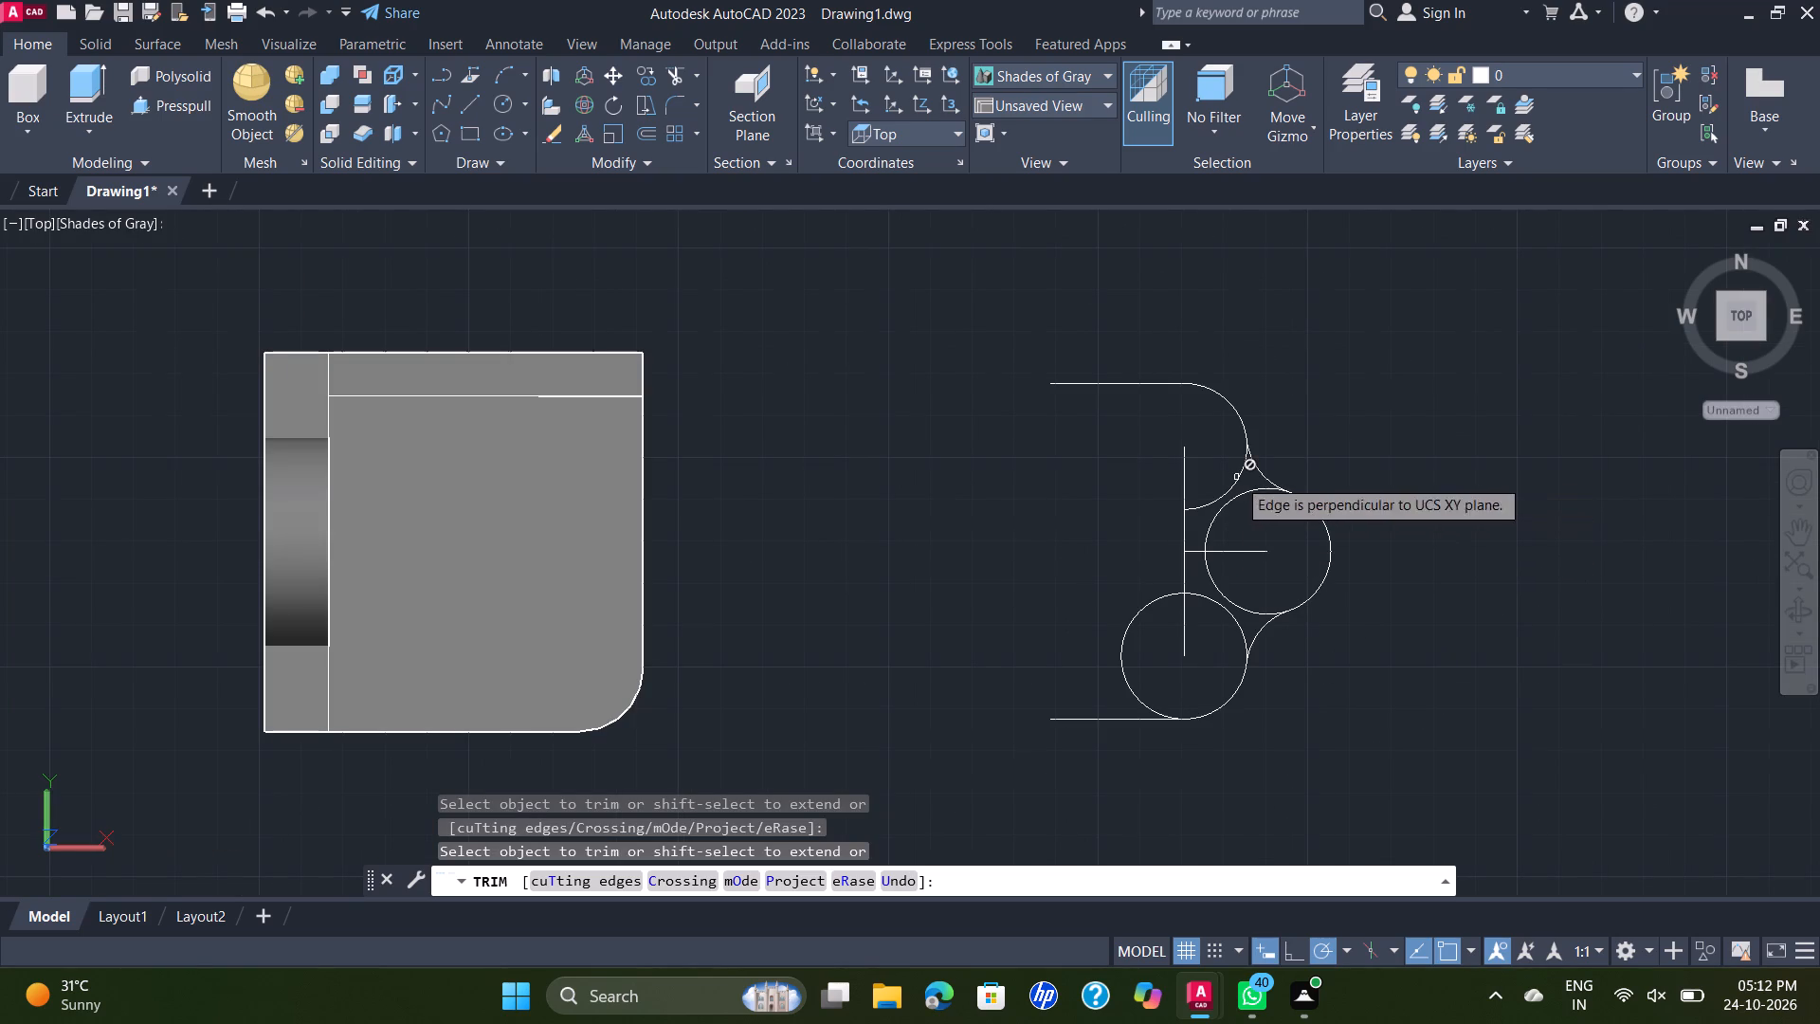
{"action": "scroll", "coordinate": [1238, 479], "scroll_direction": "up", "scroll_amount": 3}
{"action": "left_click", "coordinate": [1236, 481]}
{"action": "scroll", "coordinate": [1236, 482], "scroll_direction": "down", "scroll_amount": 2}
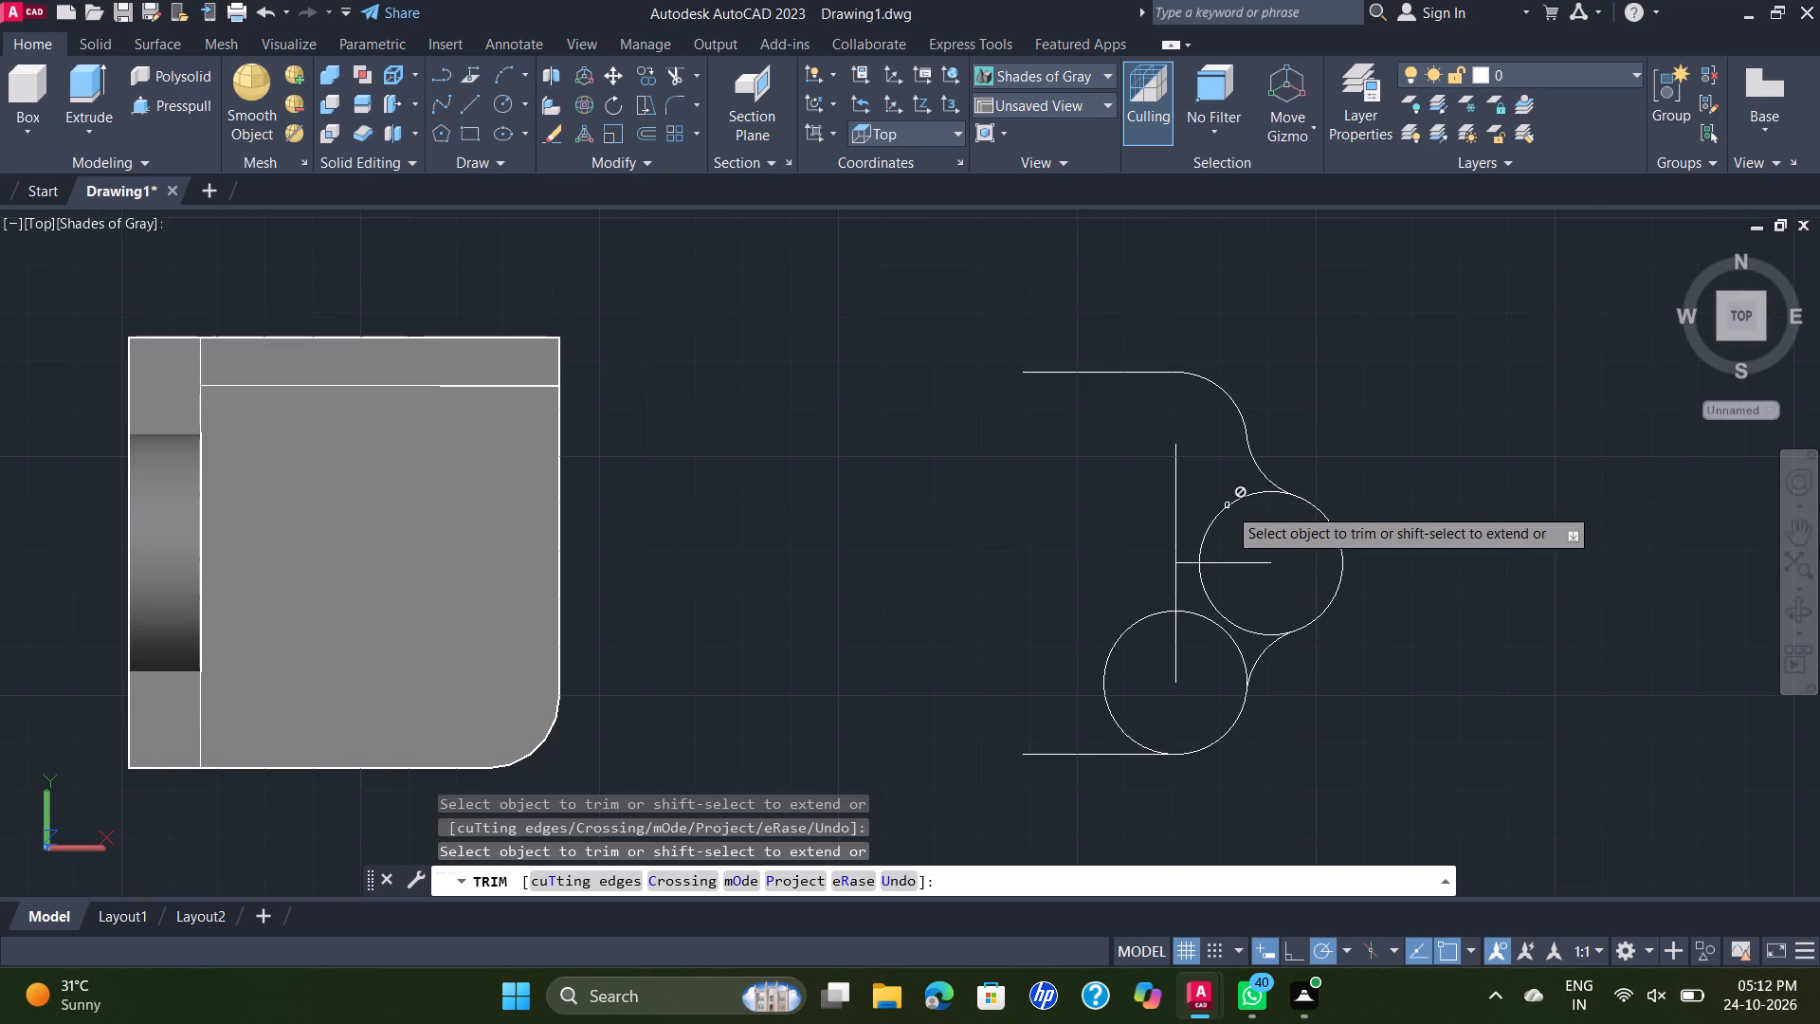
Trim the middle circle's inner arcs, keeping only the outer arc between the two fillets.
{"action": "scroll", "coordinate": [1227, 508], "scroll_direction": "up", "scroll_amount": 3}
{"action": "left_click", "coordinate": [1227, 508]}
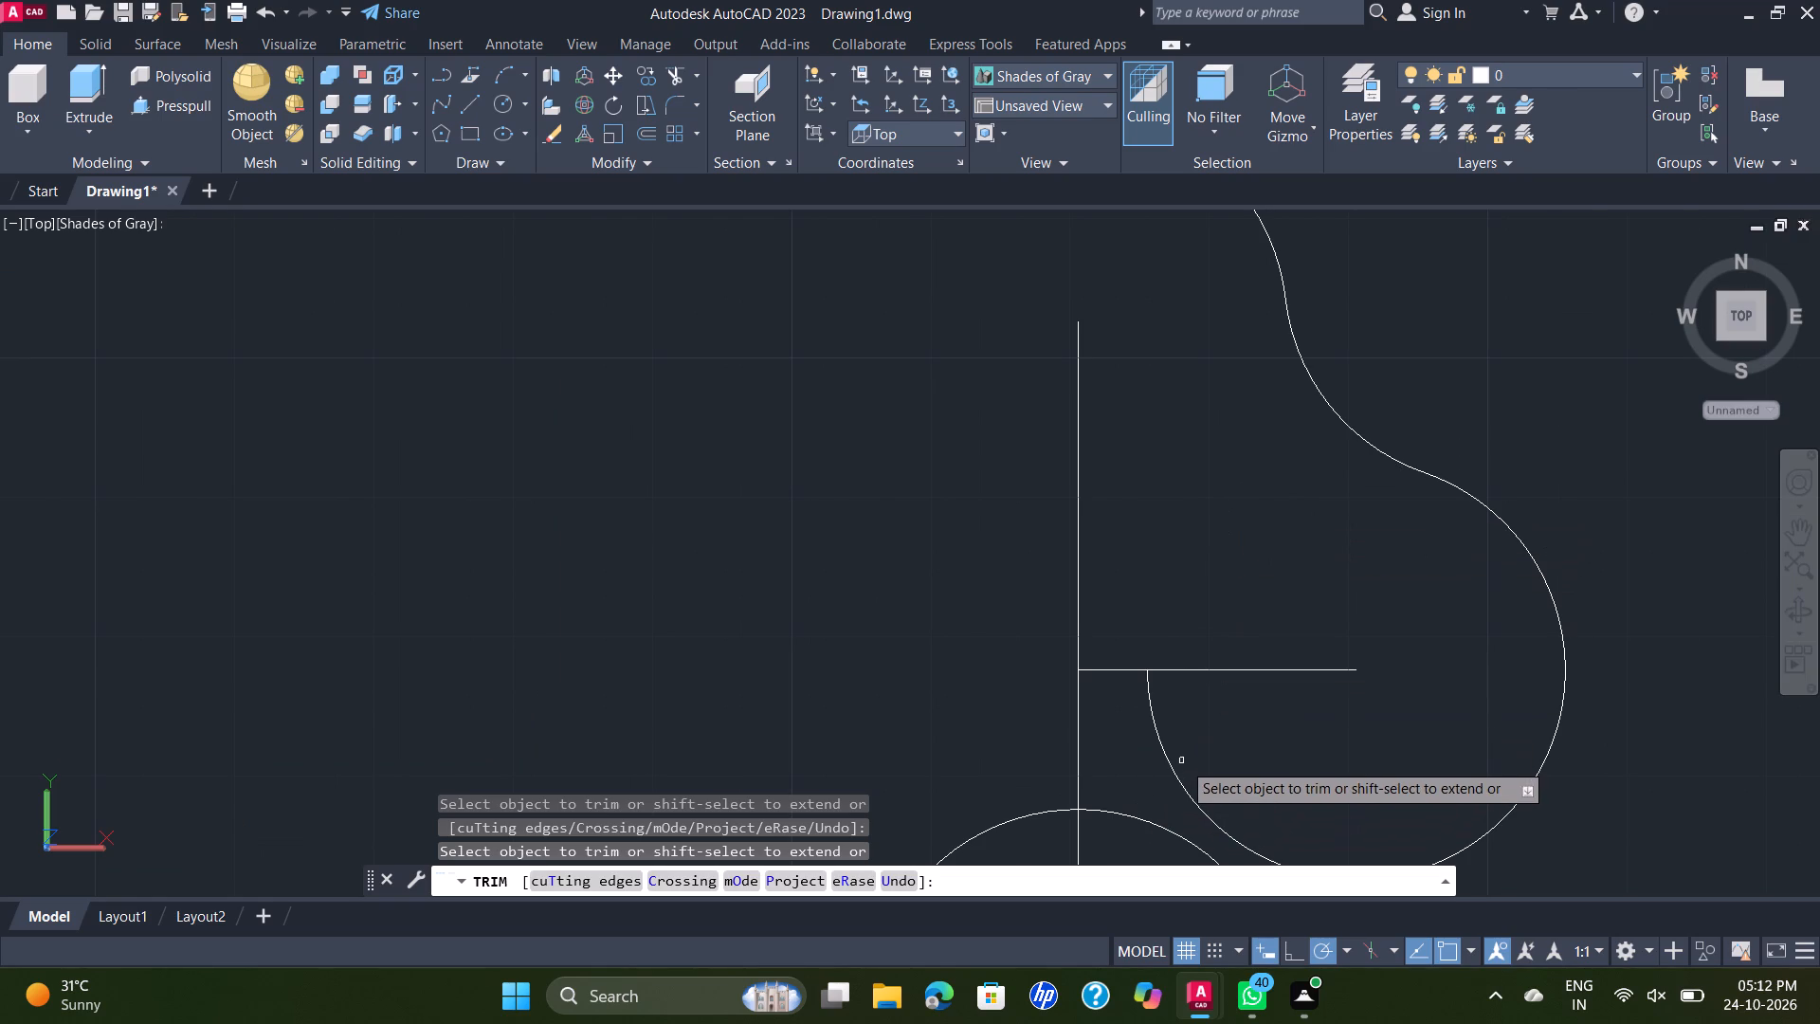
{"action": "left_click", "coordinate": [1166, 762]}
{"action": "scroll", "coordinate": [1206, 733], "scroll_direction": "down", "scroll_amount": 2}
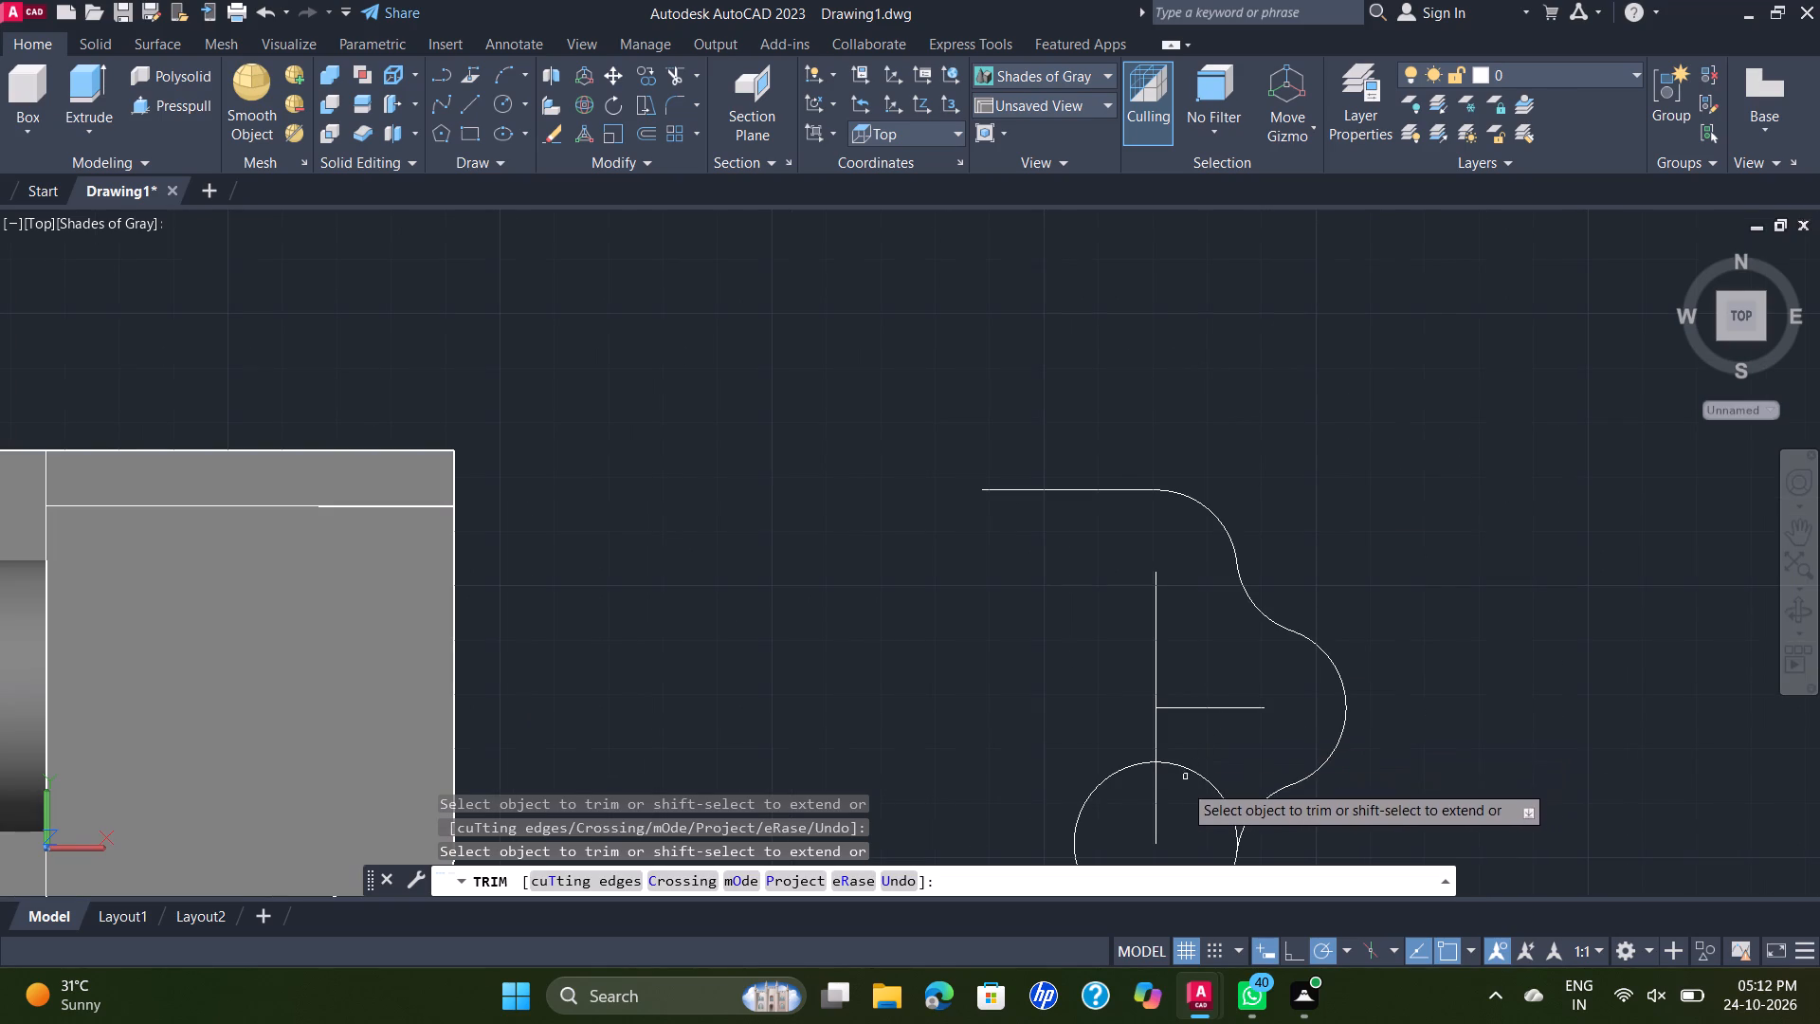
Trim the lower circle's inner arcs, keeping only the outer arc between the fillet and the lower horizontal line.
{"action": "middle_click_drag", "start_coordinate": [1227, 749], "coordinate": [1216, 616]}
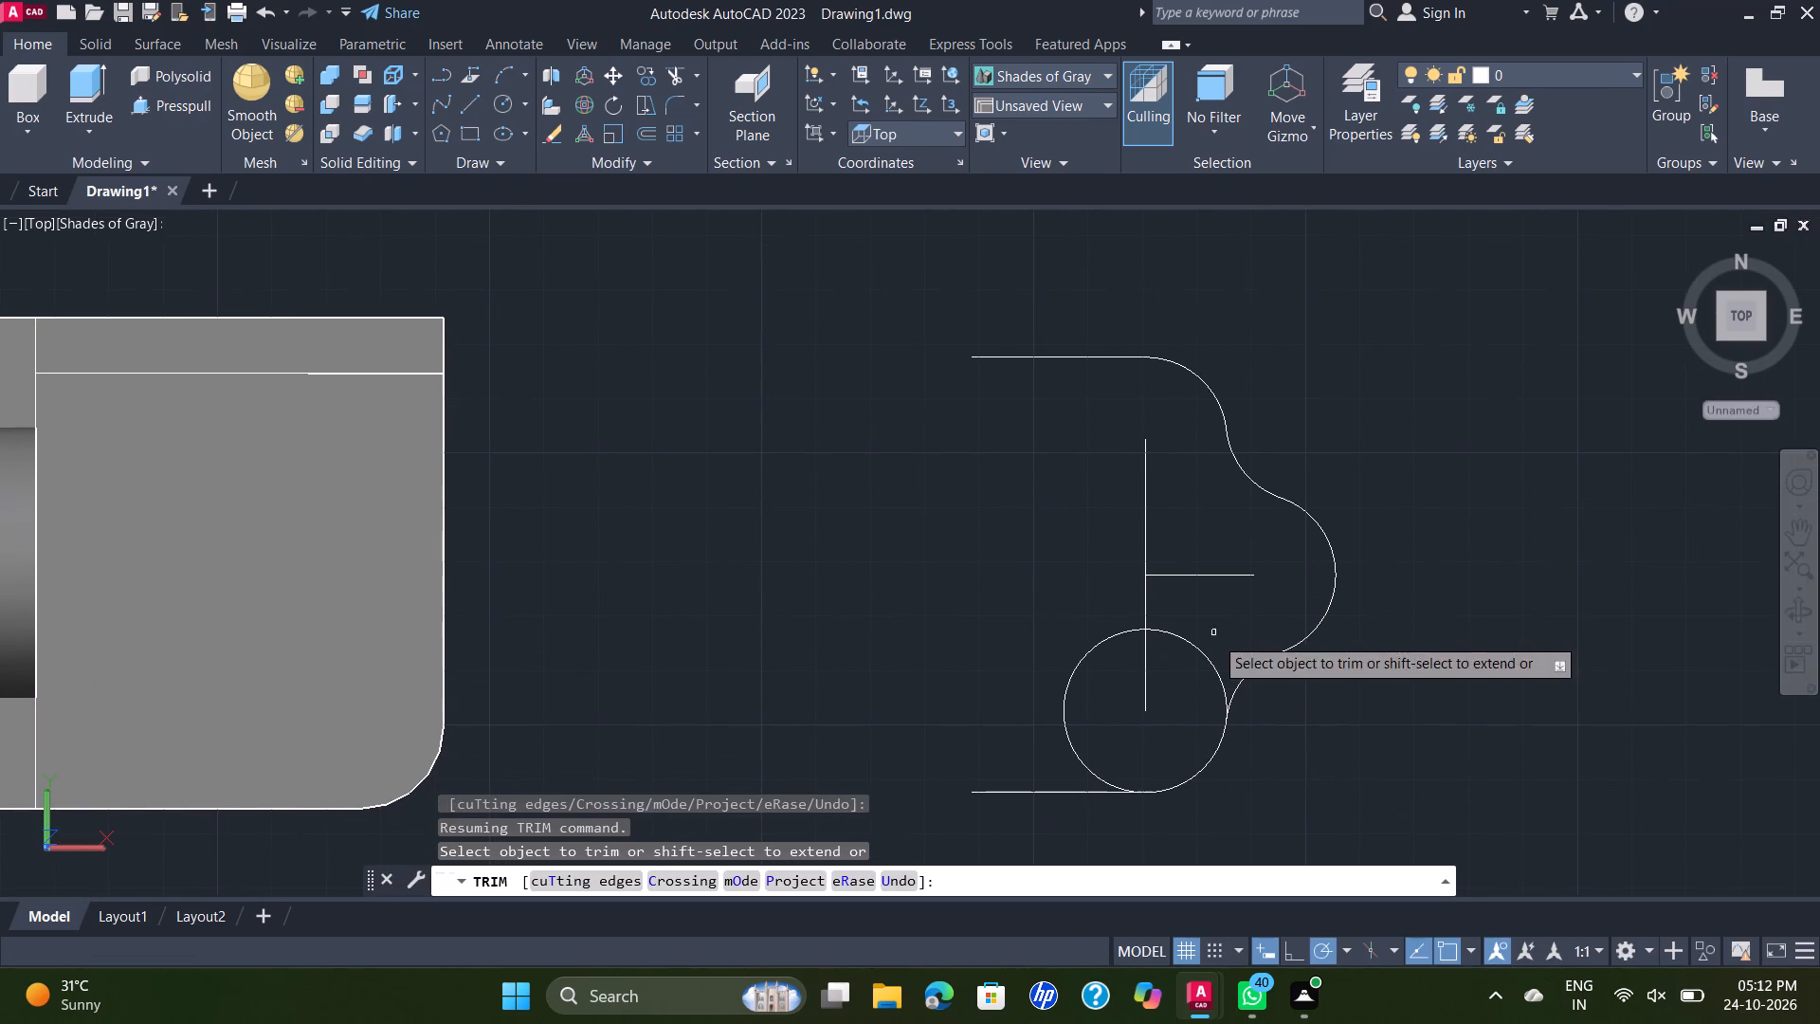
{"action": "scroll", "coordinate": [1187, 643], "scroll_direction": "up", "scroll_amount": 2}
{"action": "left_click", "coordinate": [1189, 643]}
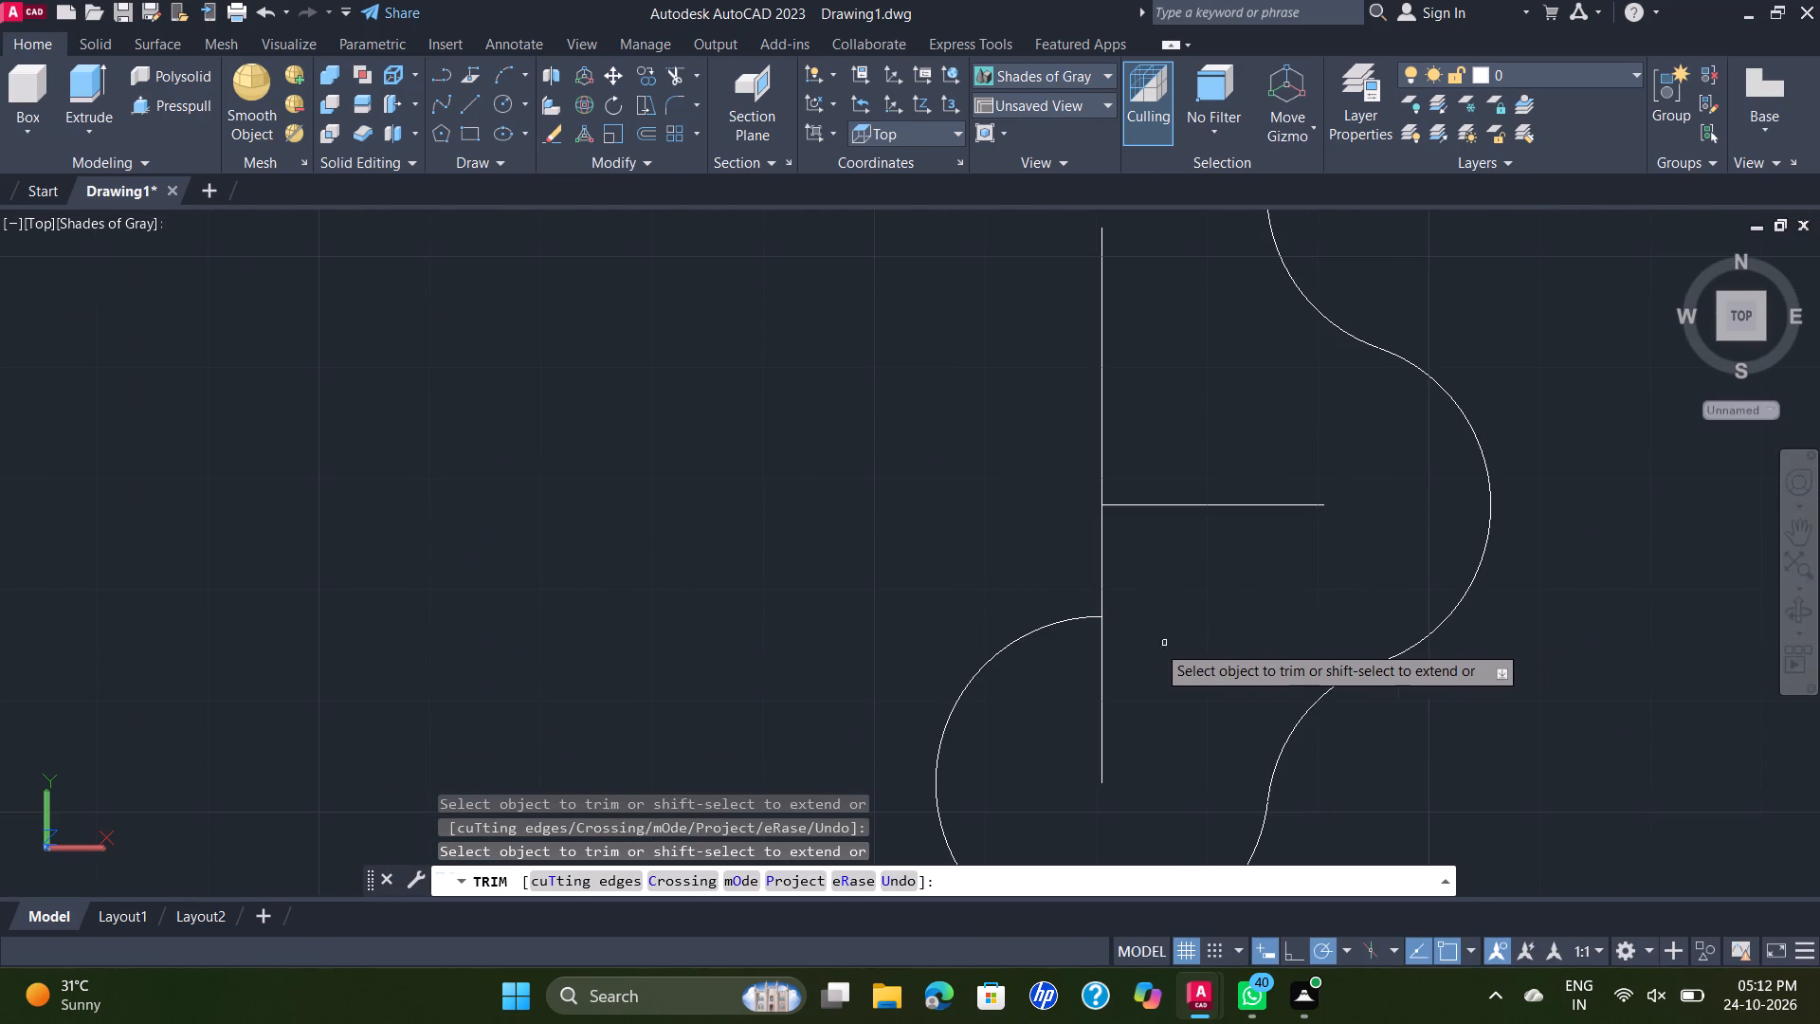
{"action": "left_click", "coordinate": [1073, 616]}
{"action": "scroll", "coordinate": [1073, 616], "scroll_direction": "down", "scroll_amount": 2}
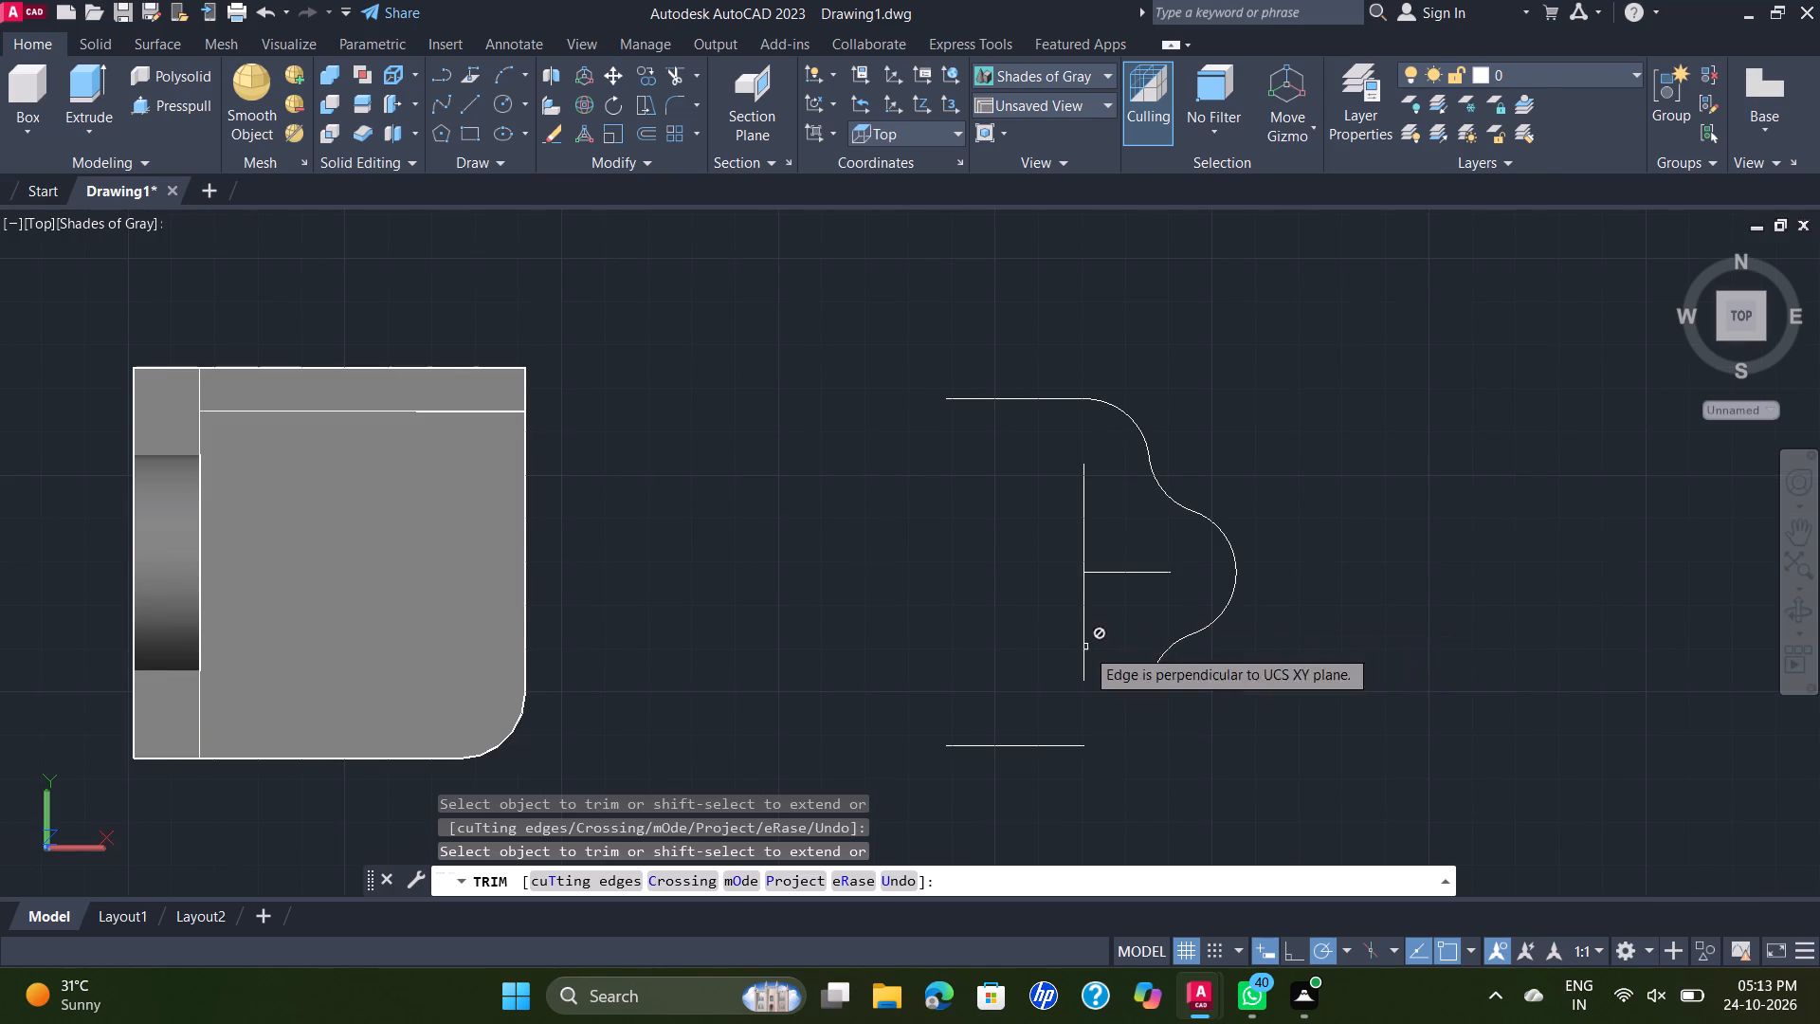
{"action": "key", "text": "ctrl+z"}
{"action": "scroll", "coordinate": [1279, 569], "scroll_direction": "down", "scroll_amount": 1}
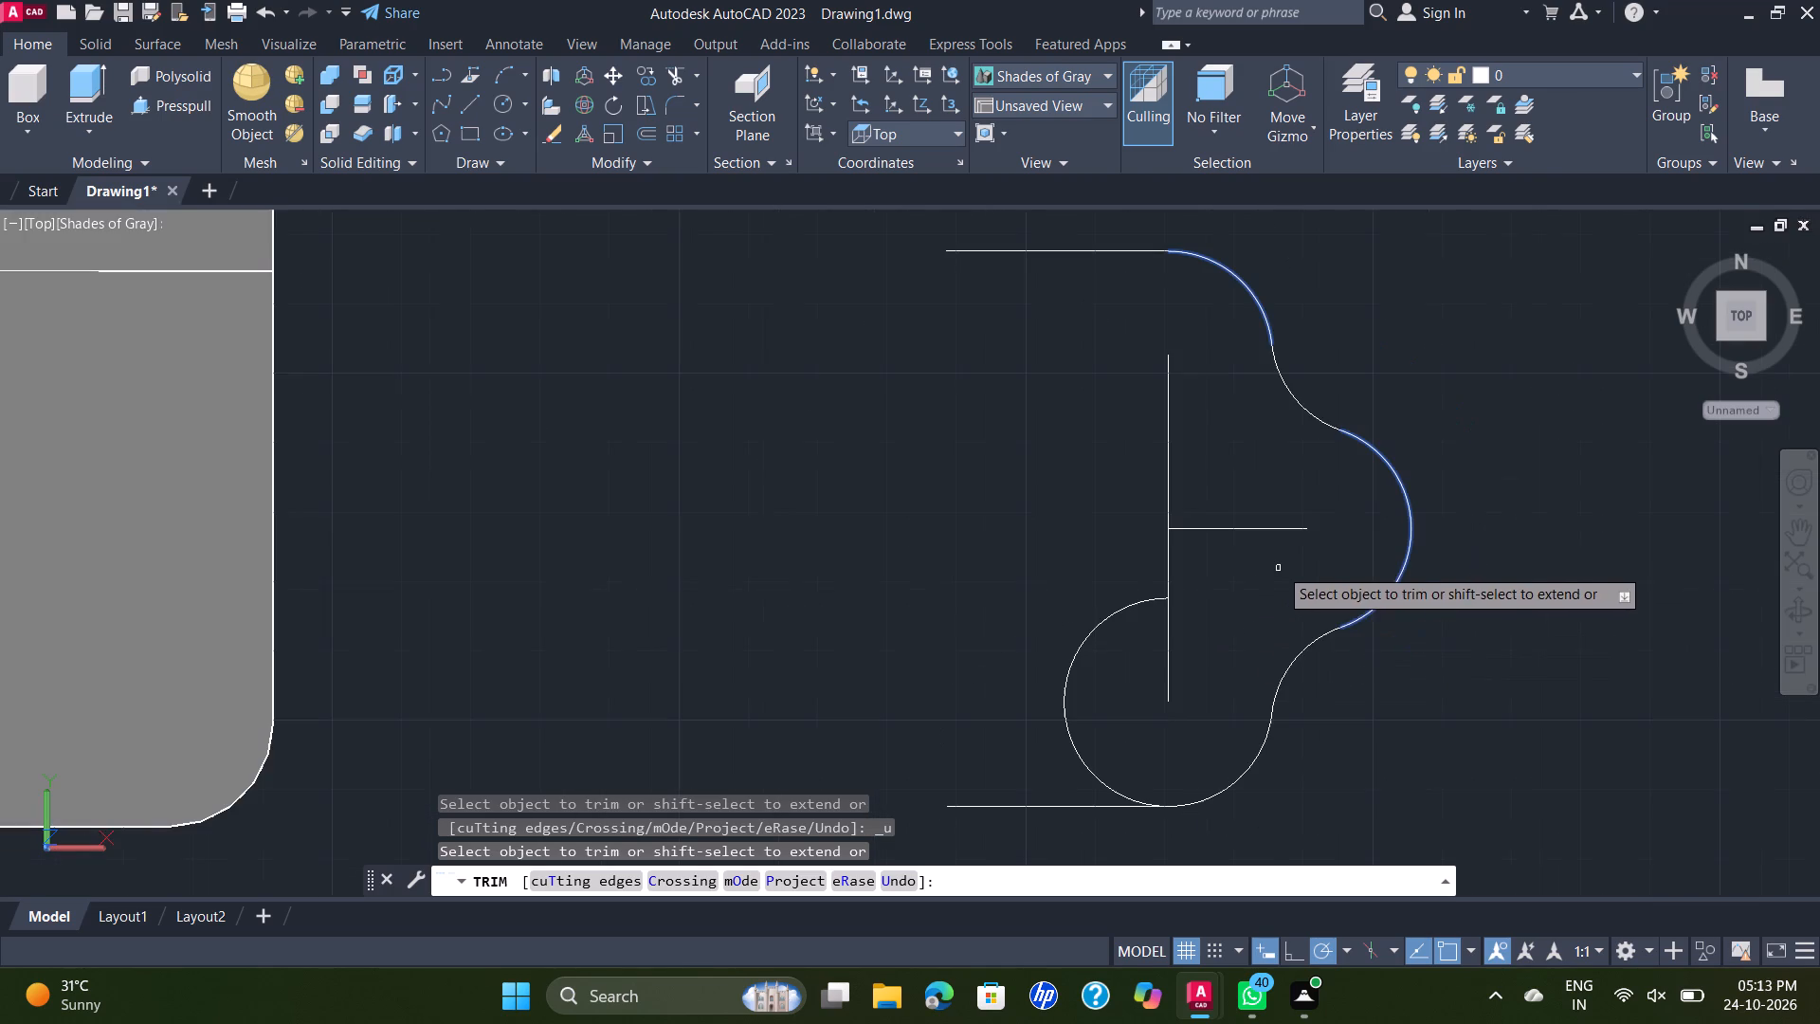
{"action": "left_click", "coordinate": [1094, 625]}
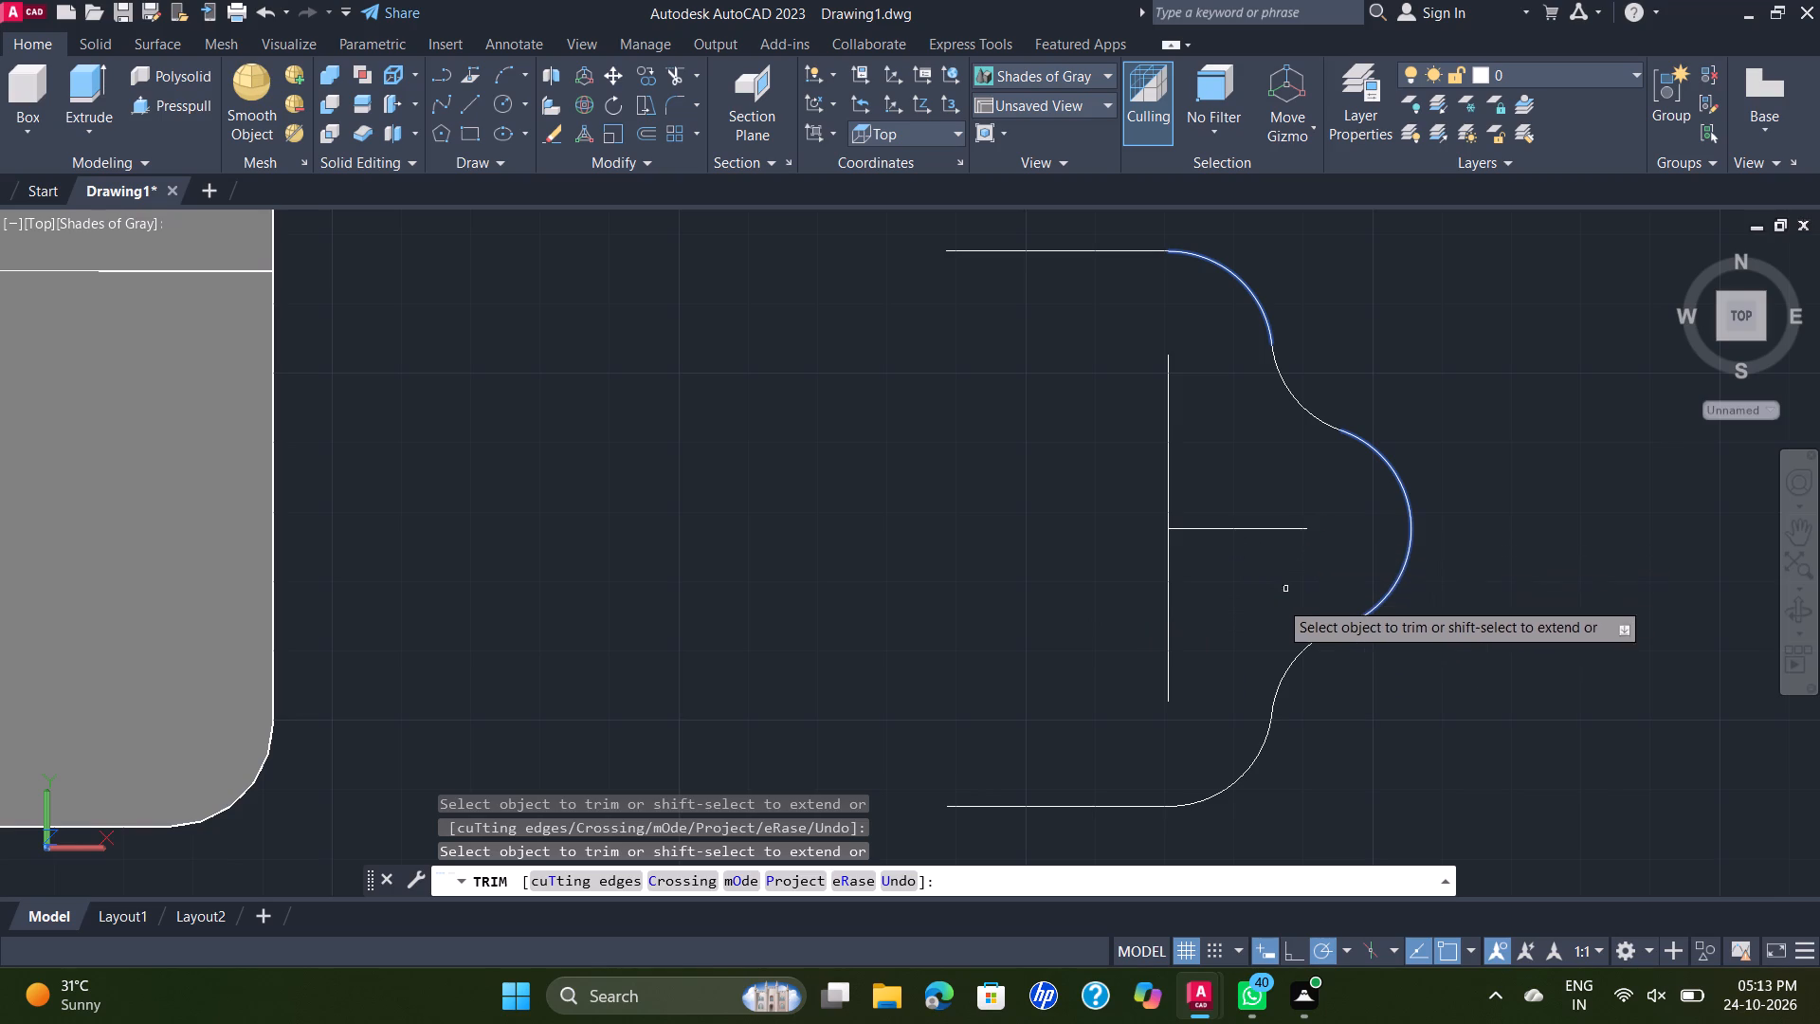
{"action": "key", "text": "Escape"}
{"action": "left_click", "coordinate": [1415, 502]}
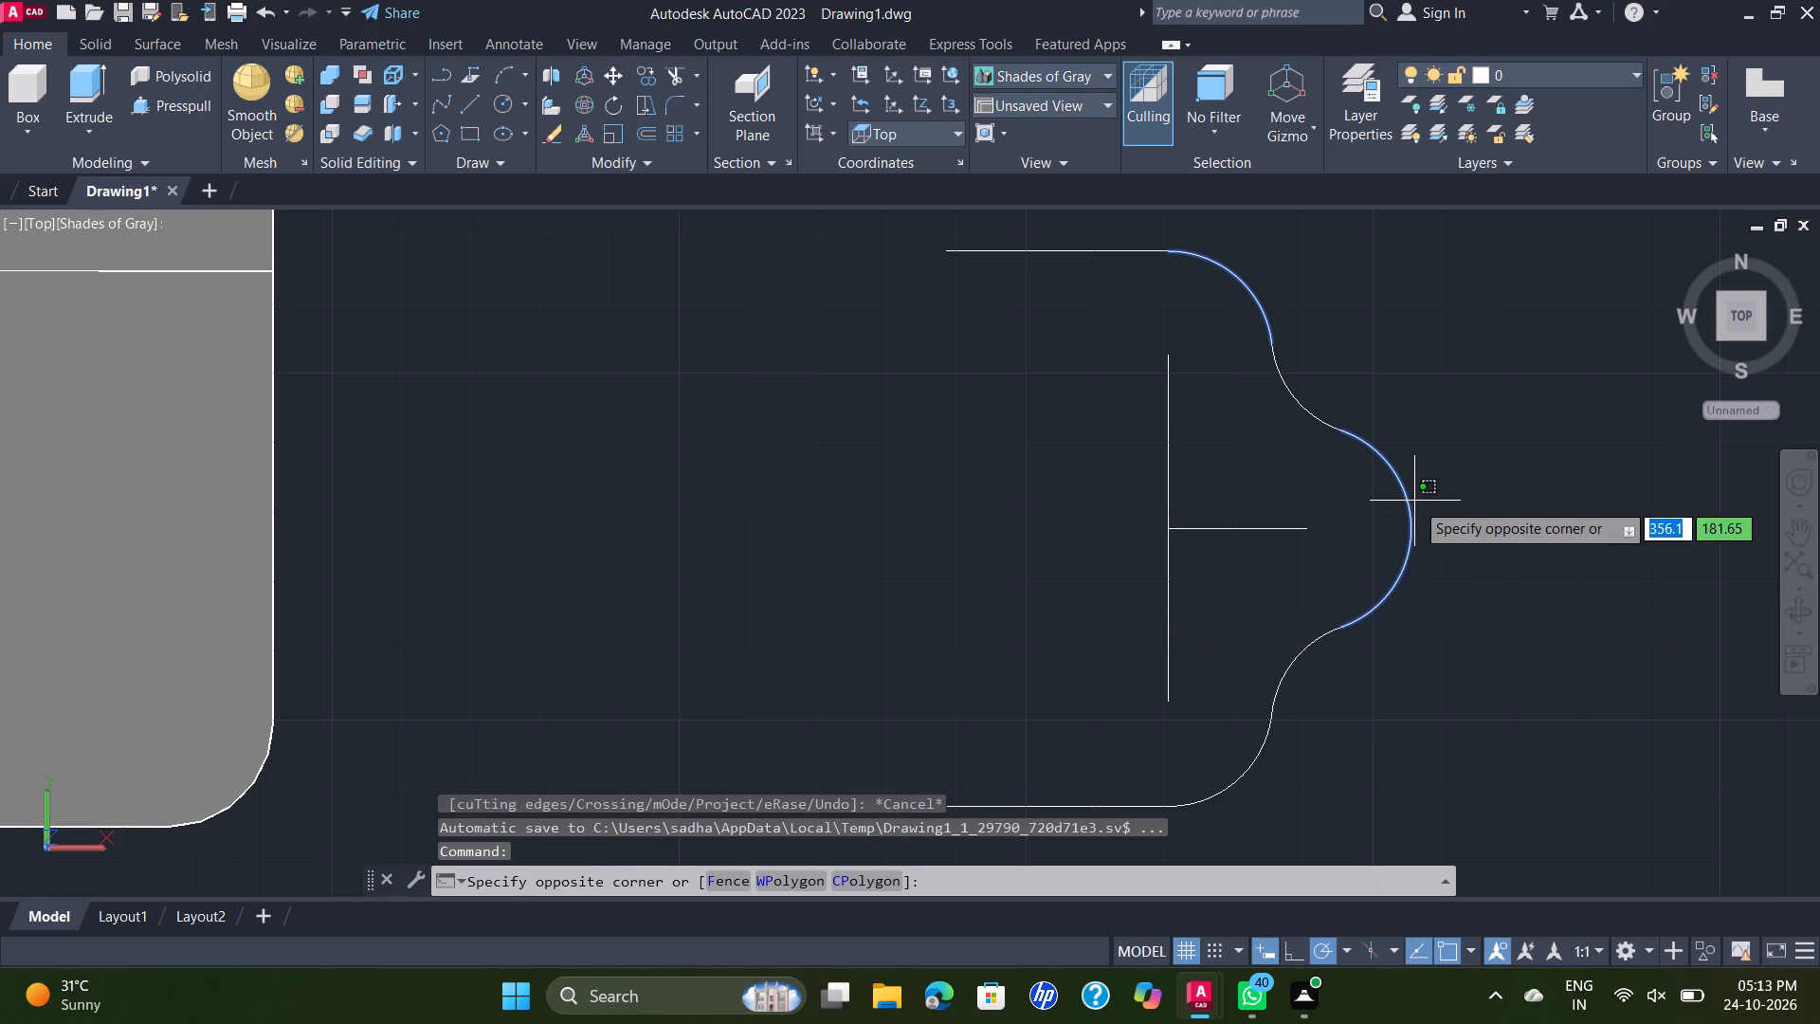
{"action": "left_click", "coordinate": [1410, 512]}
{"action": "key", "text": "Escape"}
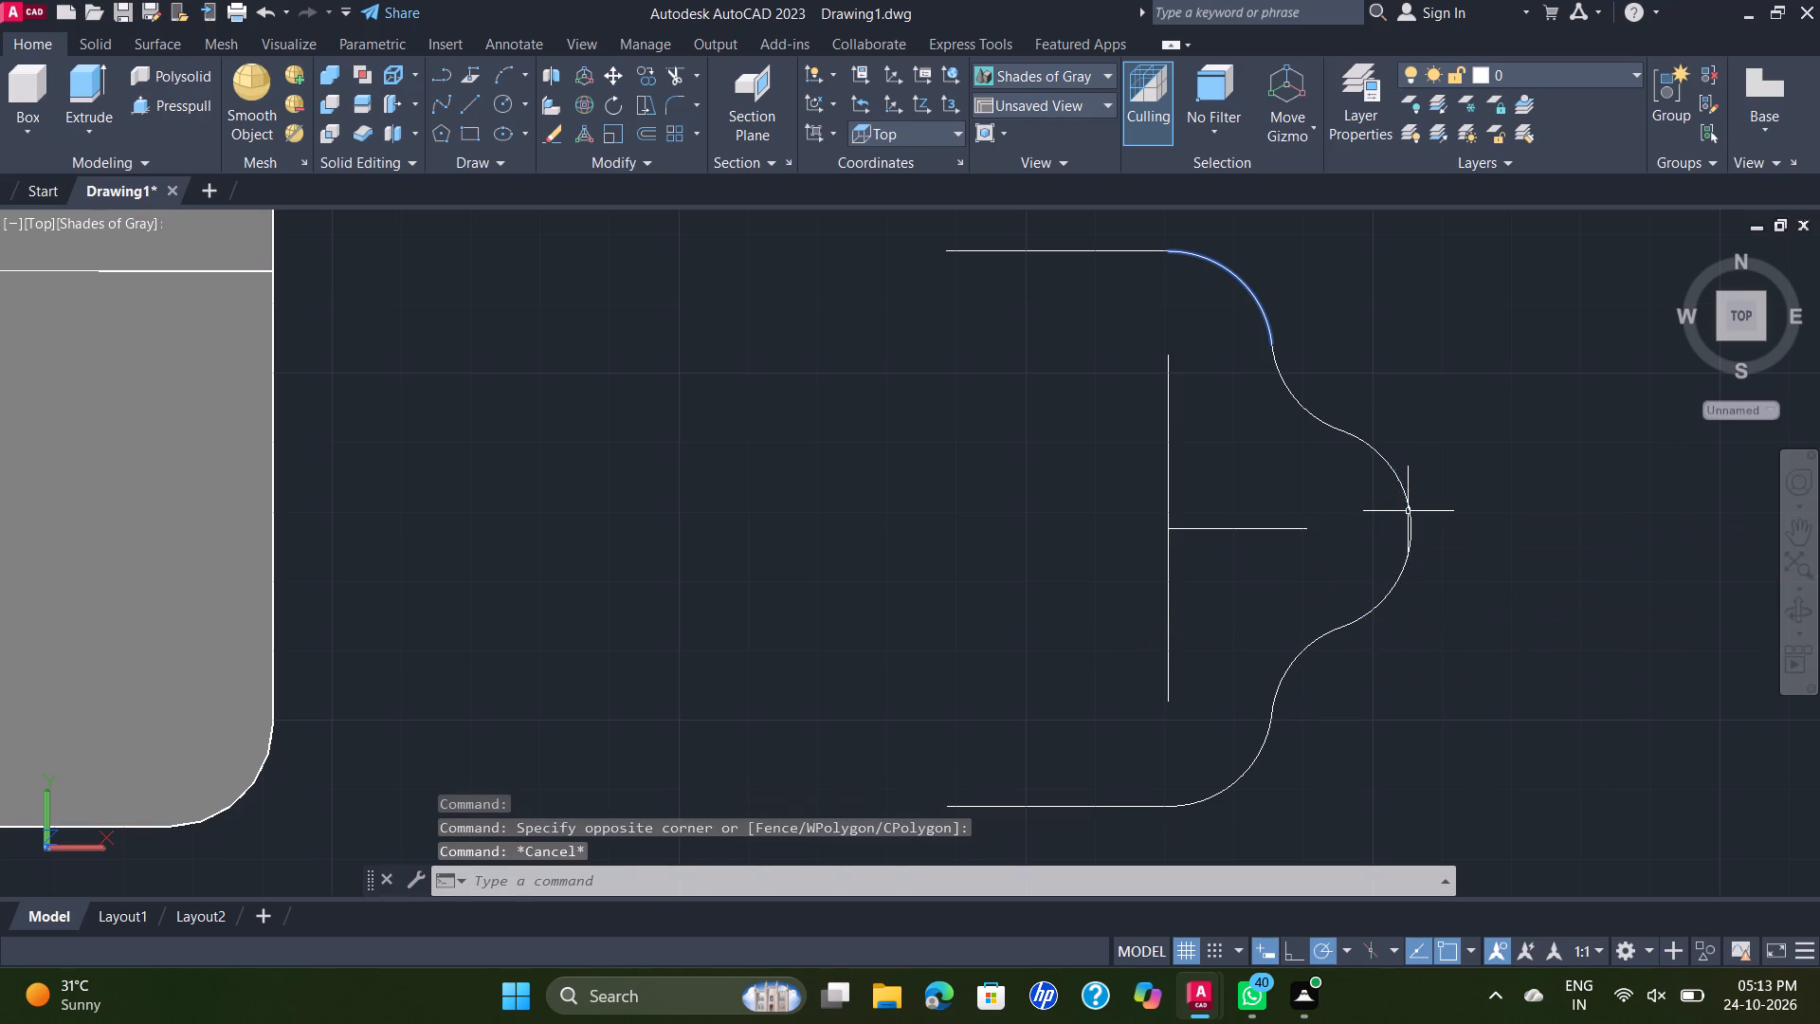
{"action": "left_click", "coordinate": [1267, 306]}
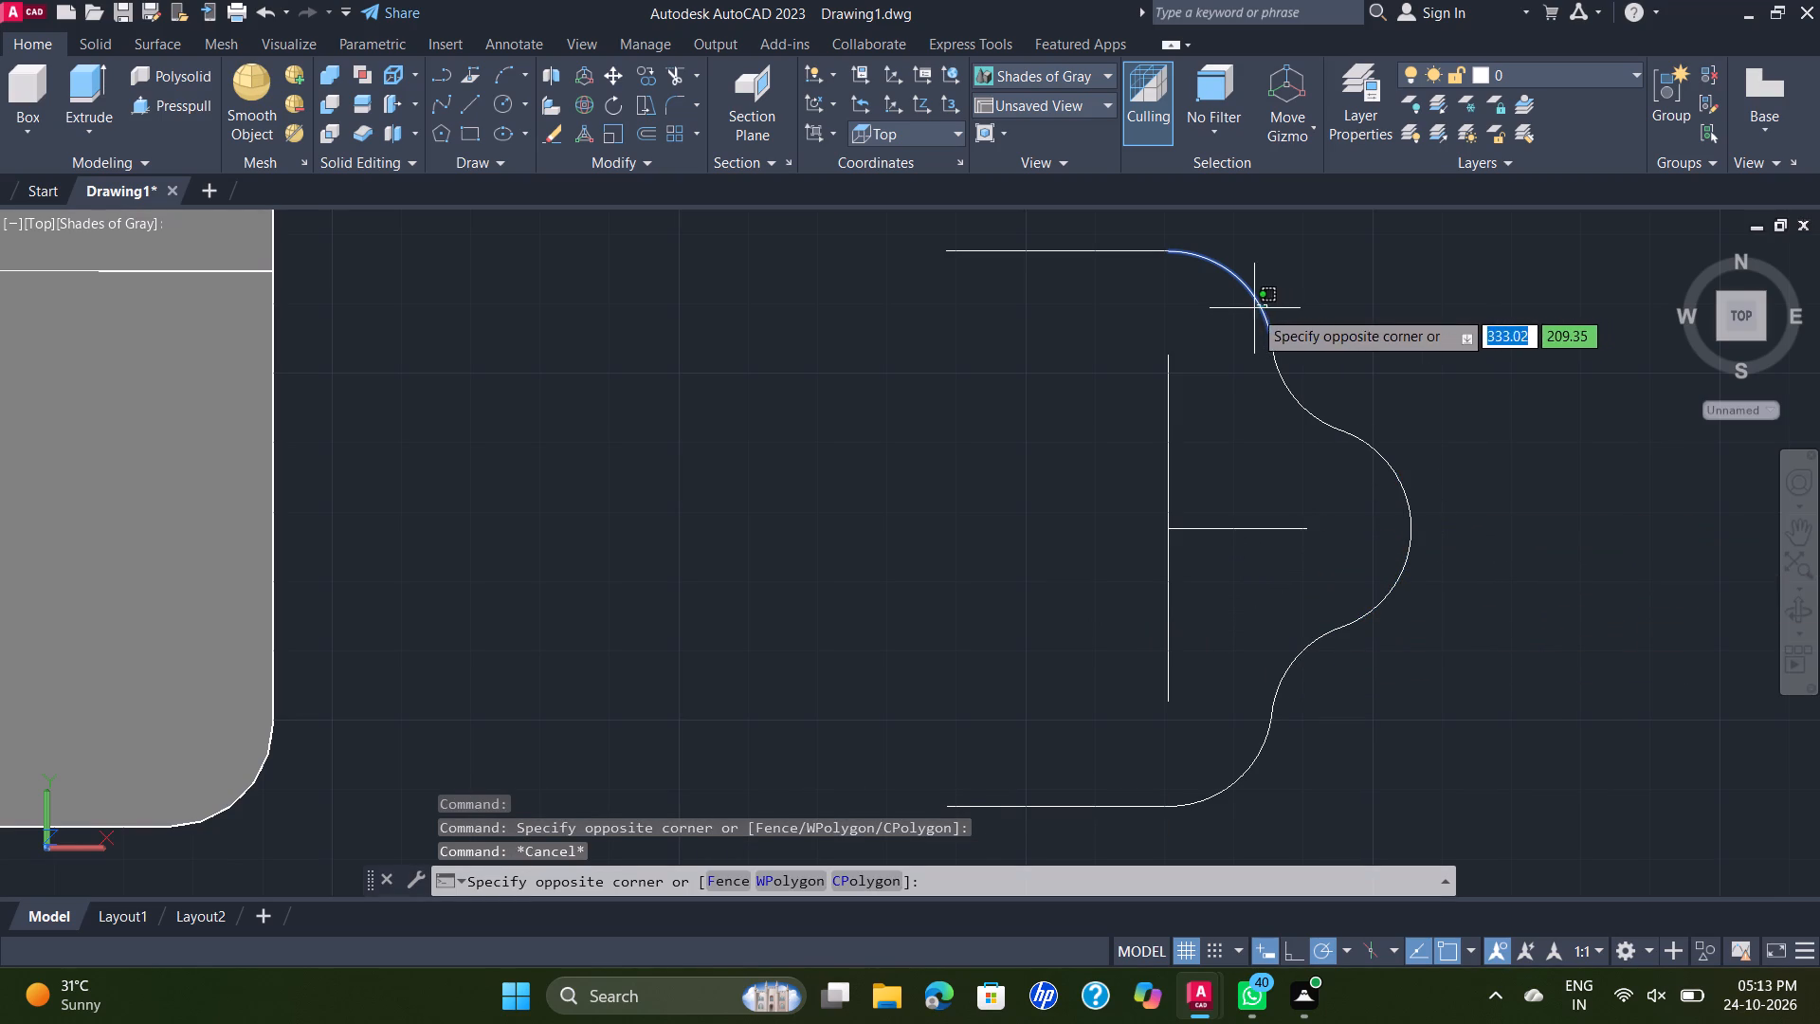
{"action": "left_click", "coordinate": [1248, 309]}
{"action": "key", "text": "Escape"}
Delete the horizontal and vertical construction lines inside the trimmed profile.
{"action": "scroll", "coordinate": [1380, 303], "scroll_direction": "down", "scroll_amount": 1}
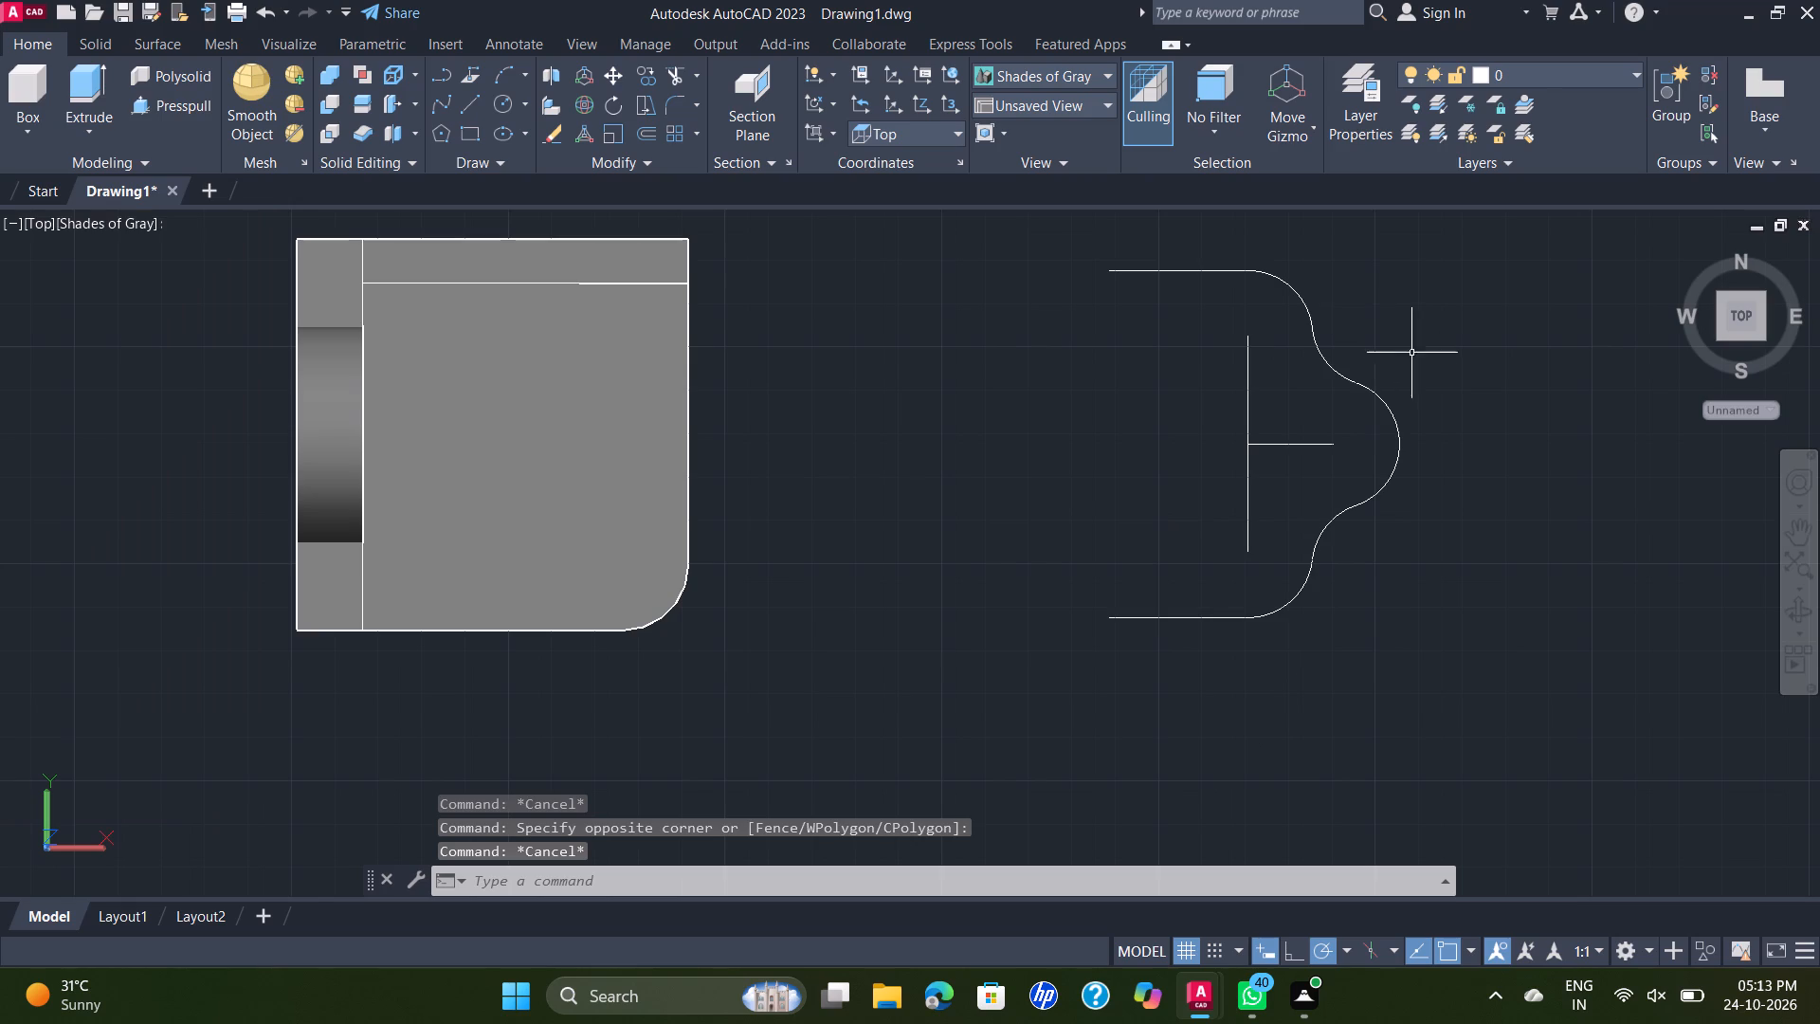
{"action": "left_click", "coordinate": [1296, 447]}
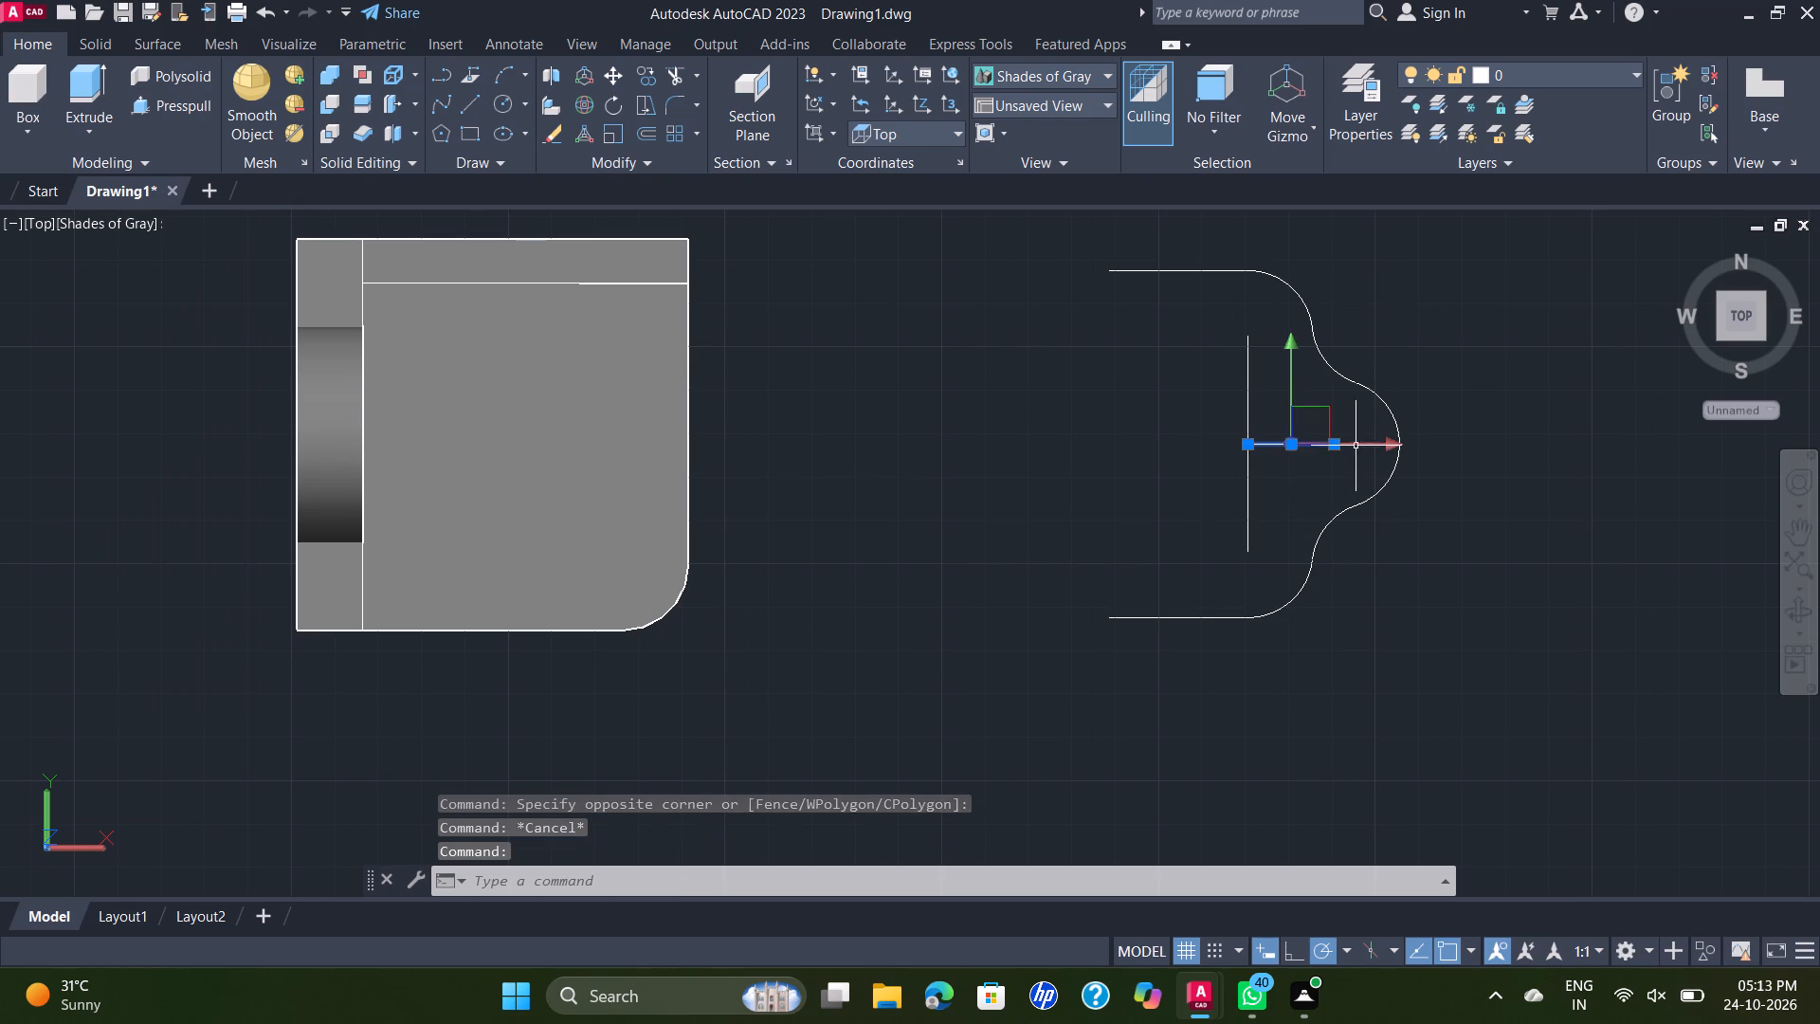
{"action": "key", "text": "Delete"}
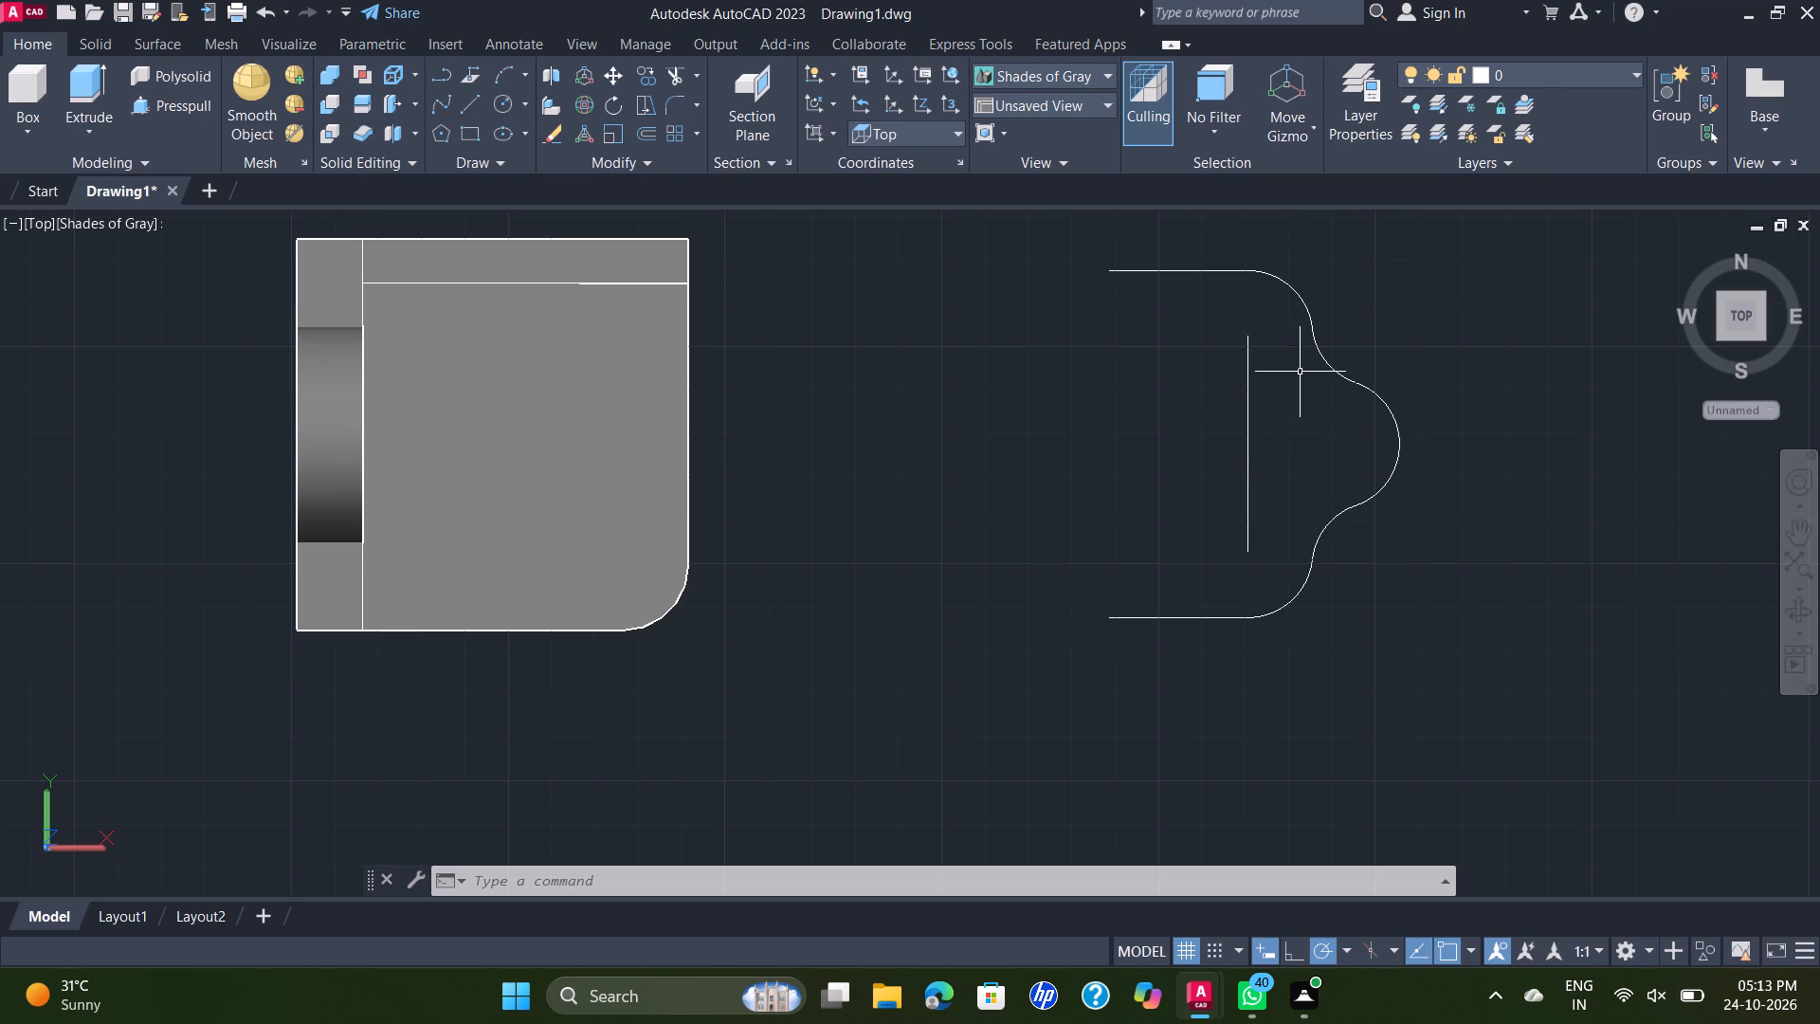
{"action": "left_click", "coordinate": [1248, 424]}
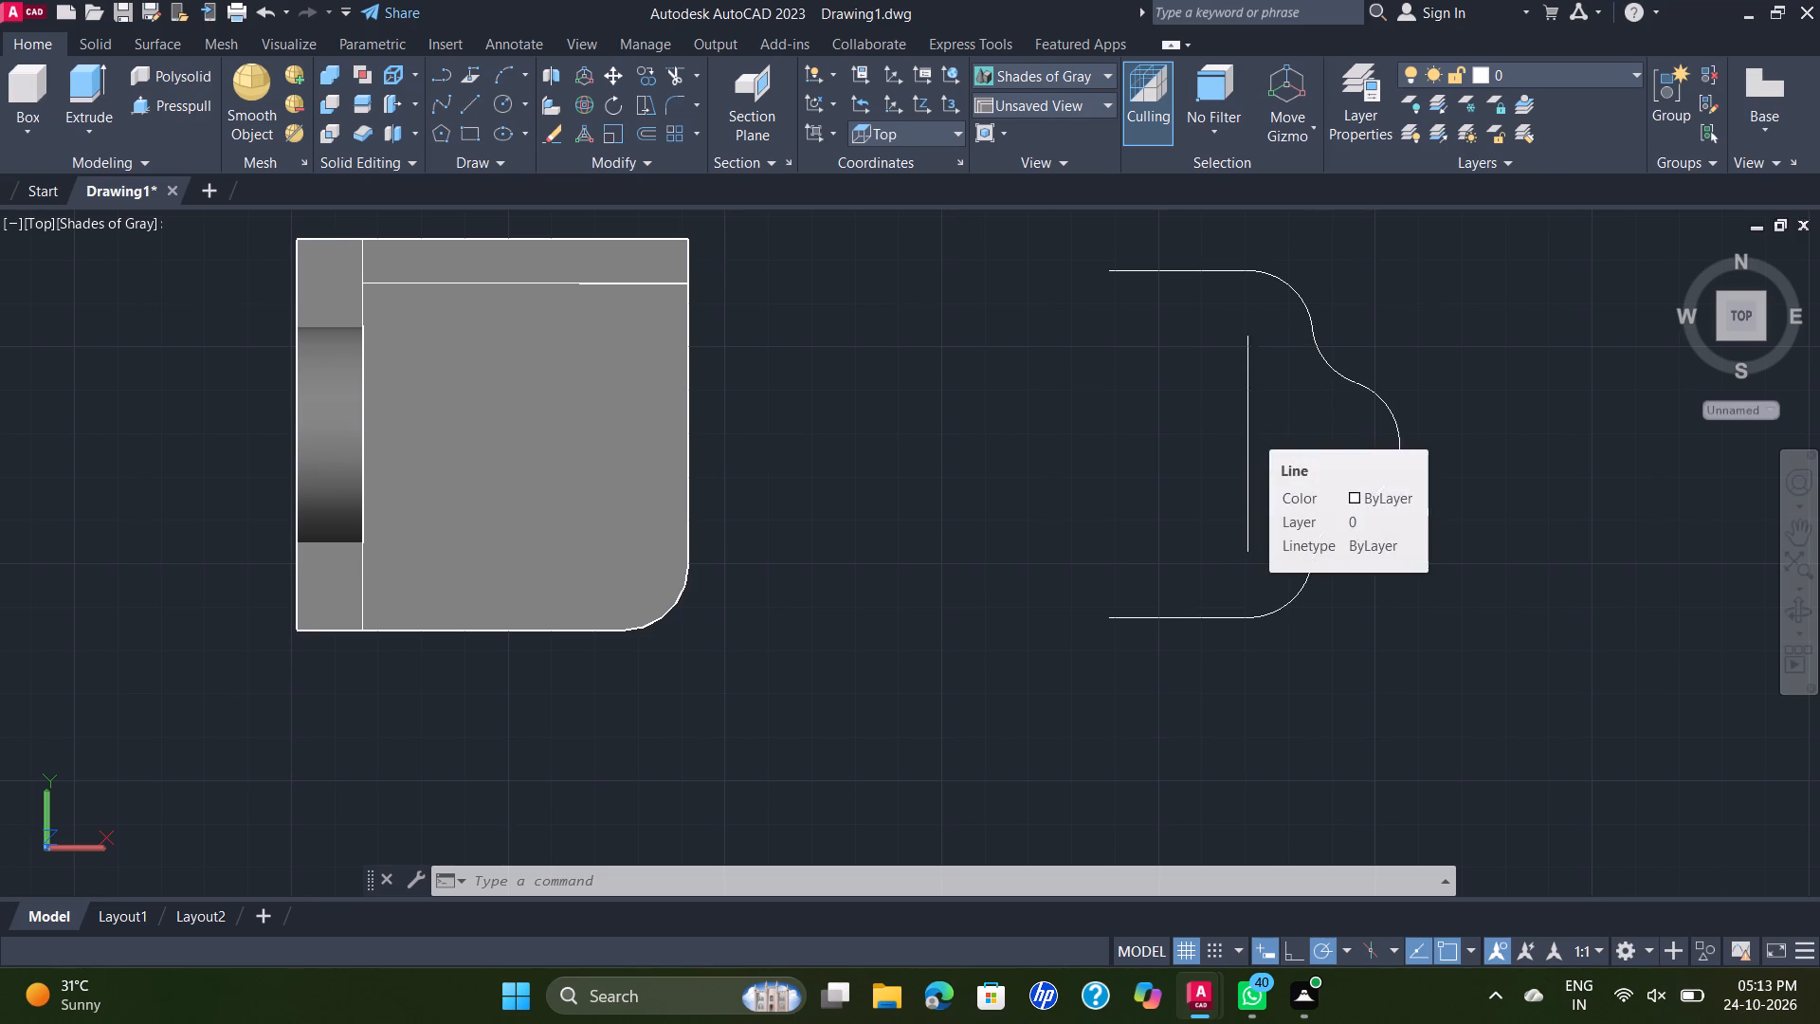
{"action": "key", "text": "Delete"}
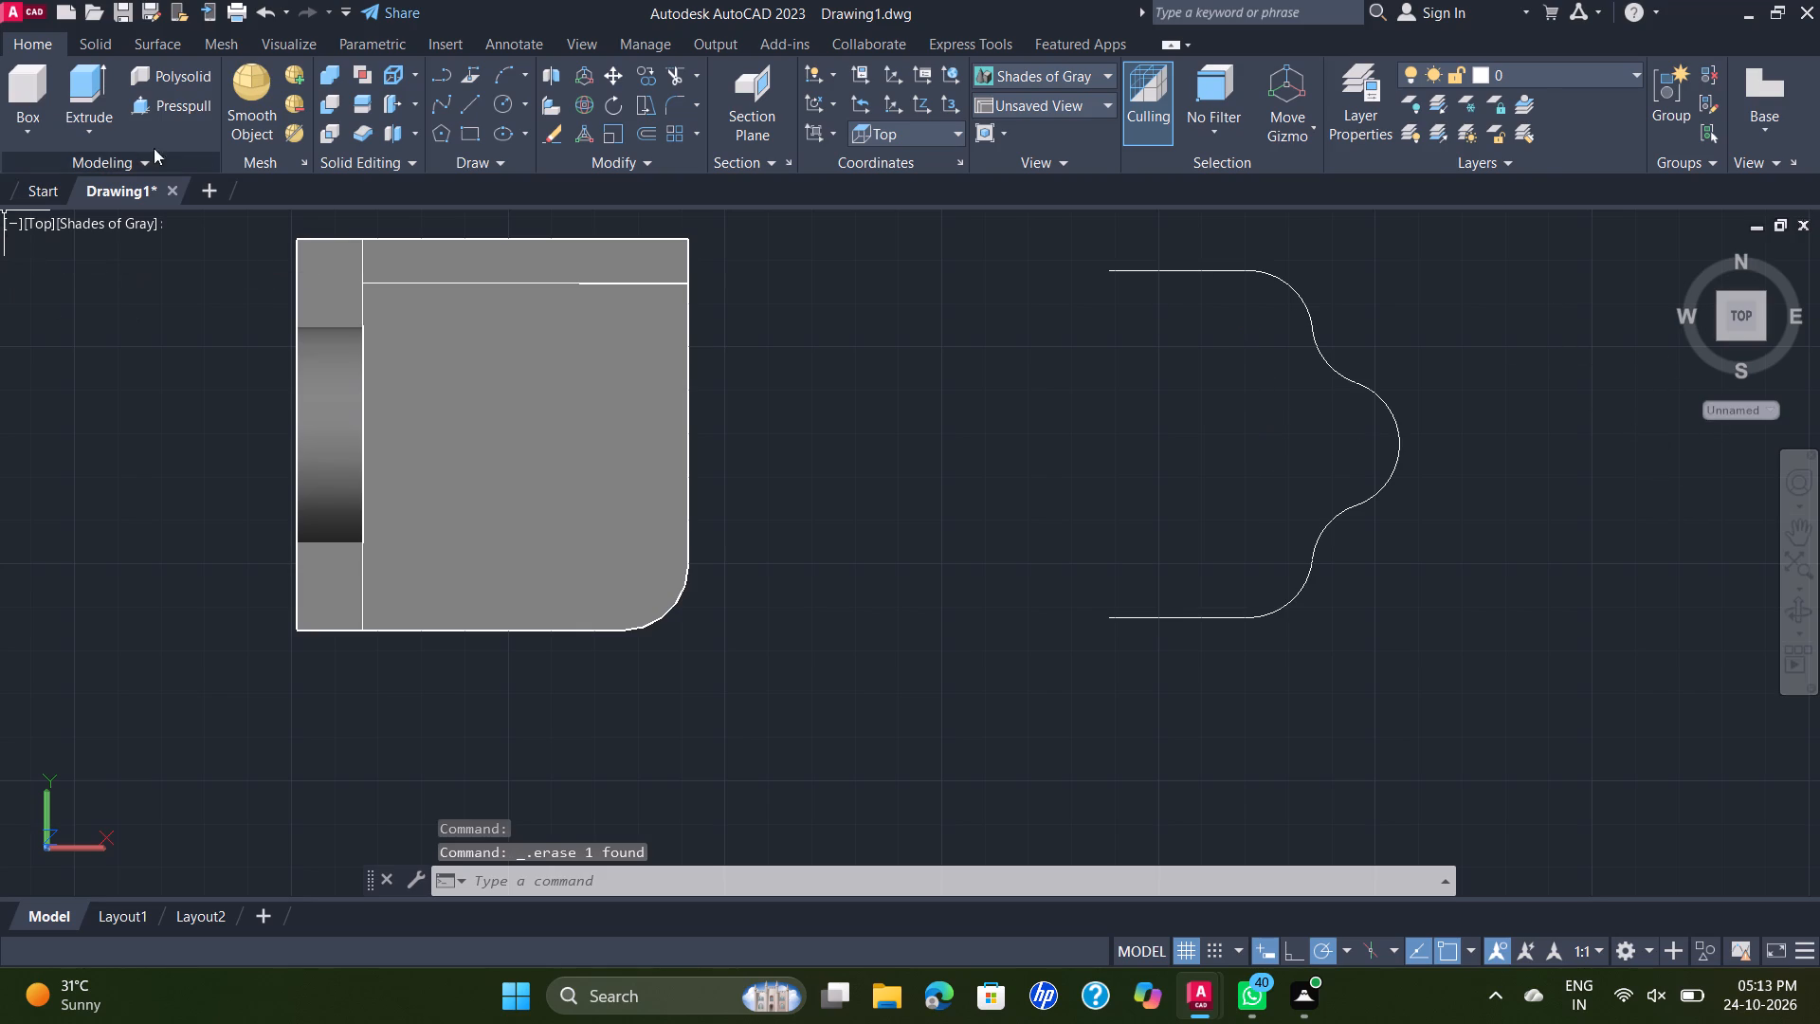
Close the profile with an 80 mm vertical line joining the free ends of the two 32 mm lines.
{"action": "left_click", "coordinate": [478, 95]}
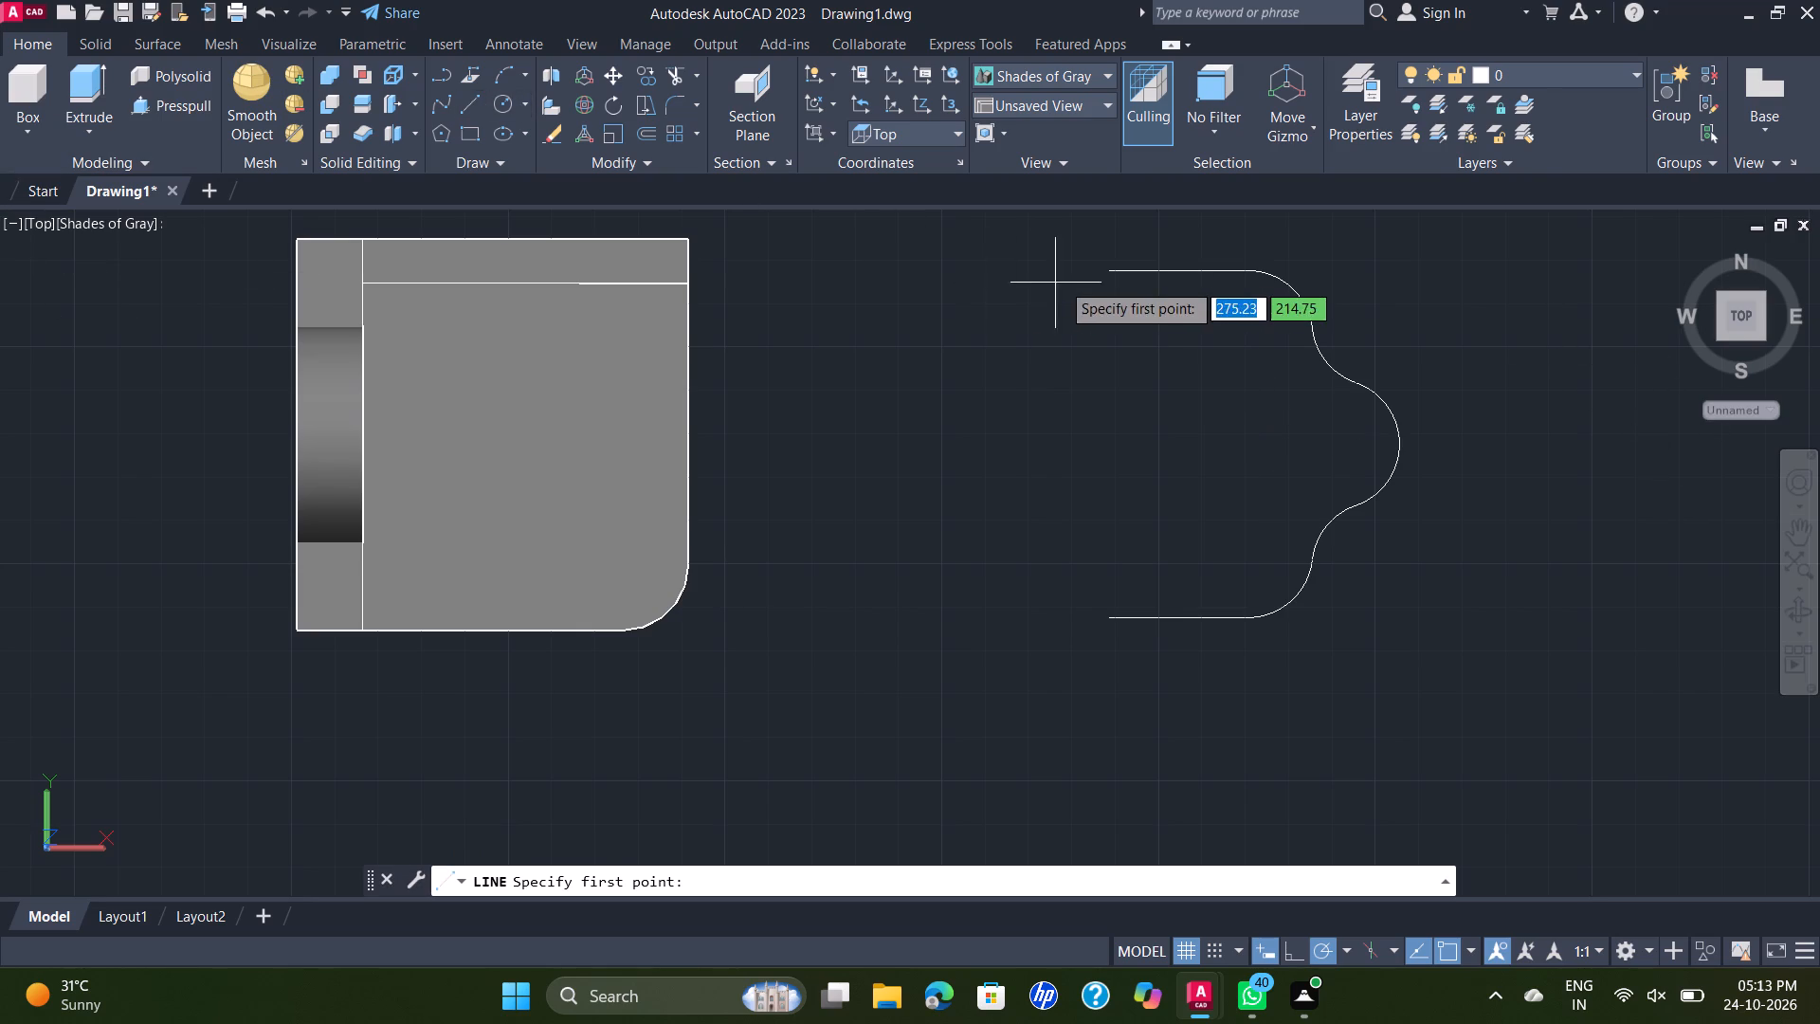
{"action": "left_click", "coordinate": [1110, 276]}
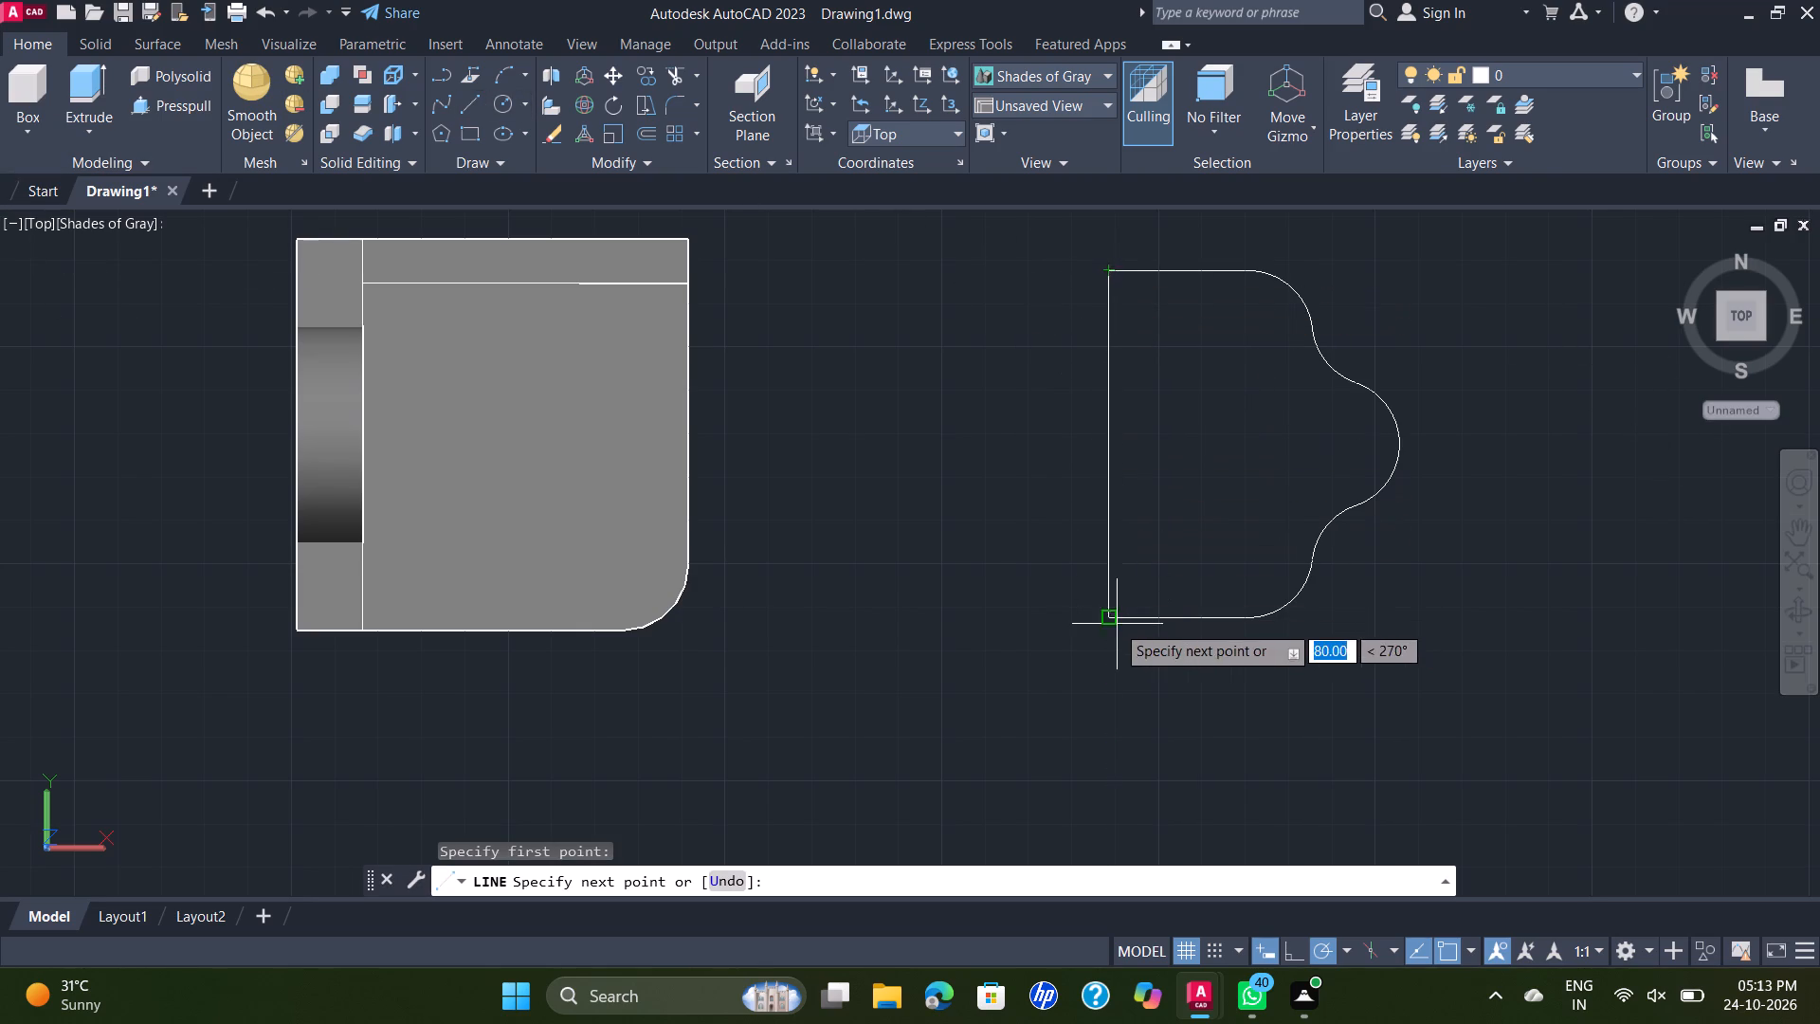
{"action": "left_click", "coordinate": [1107, 622]}
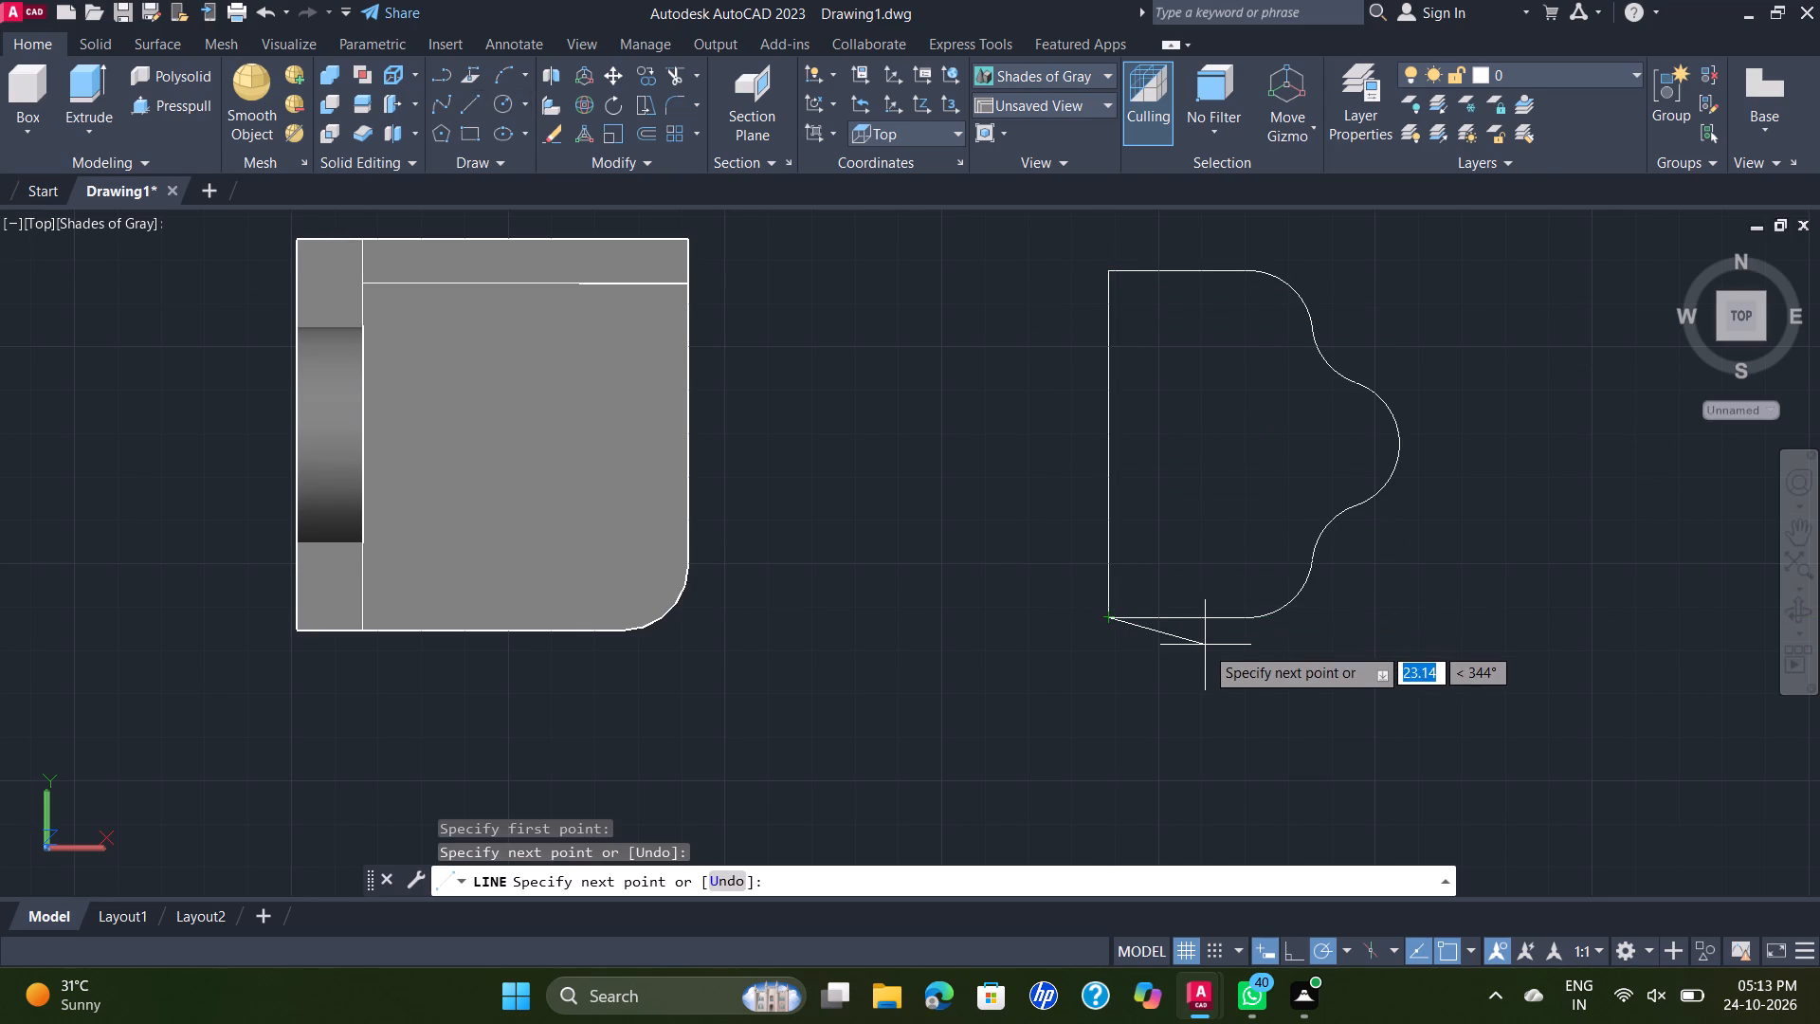
Join all the lines and arcs of the closed lobed profile into a single polyline.
{"action": "key", "text": "Escape"}
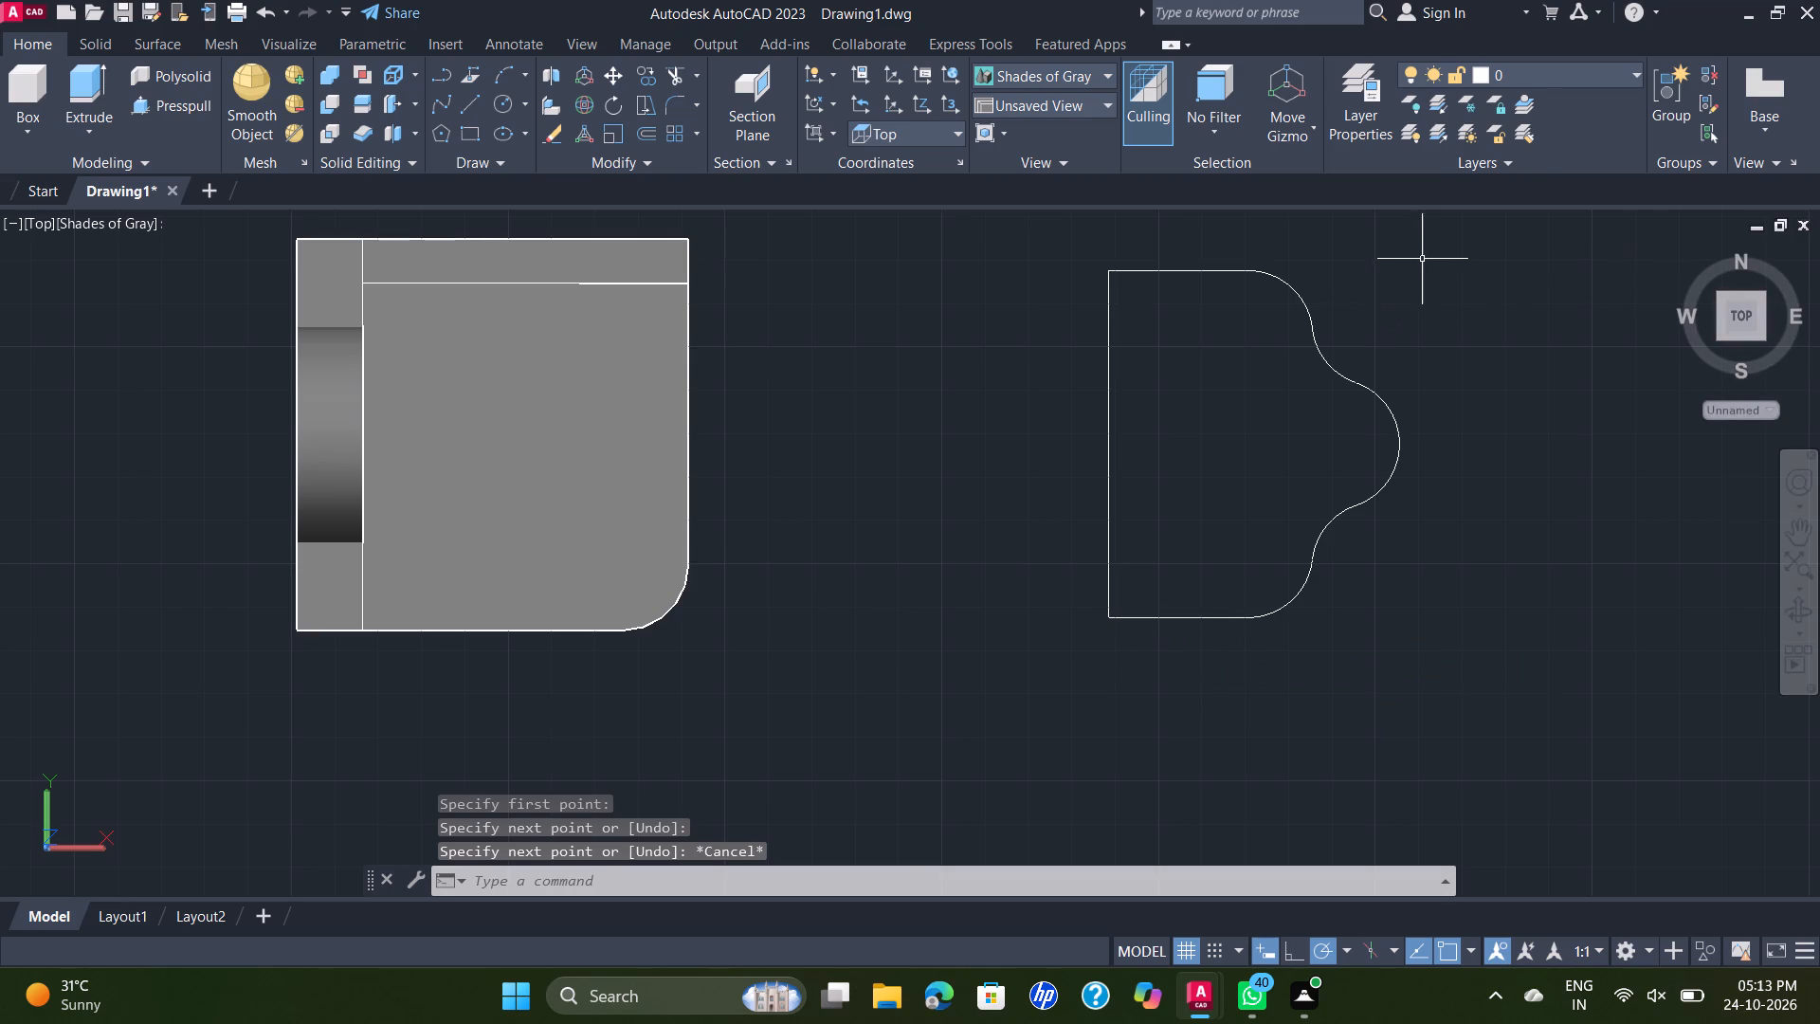
{"action": "left_click", "coordinate": [1469, 260]}
{"action": "left_click", "coordinate": [966, 667]}
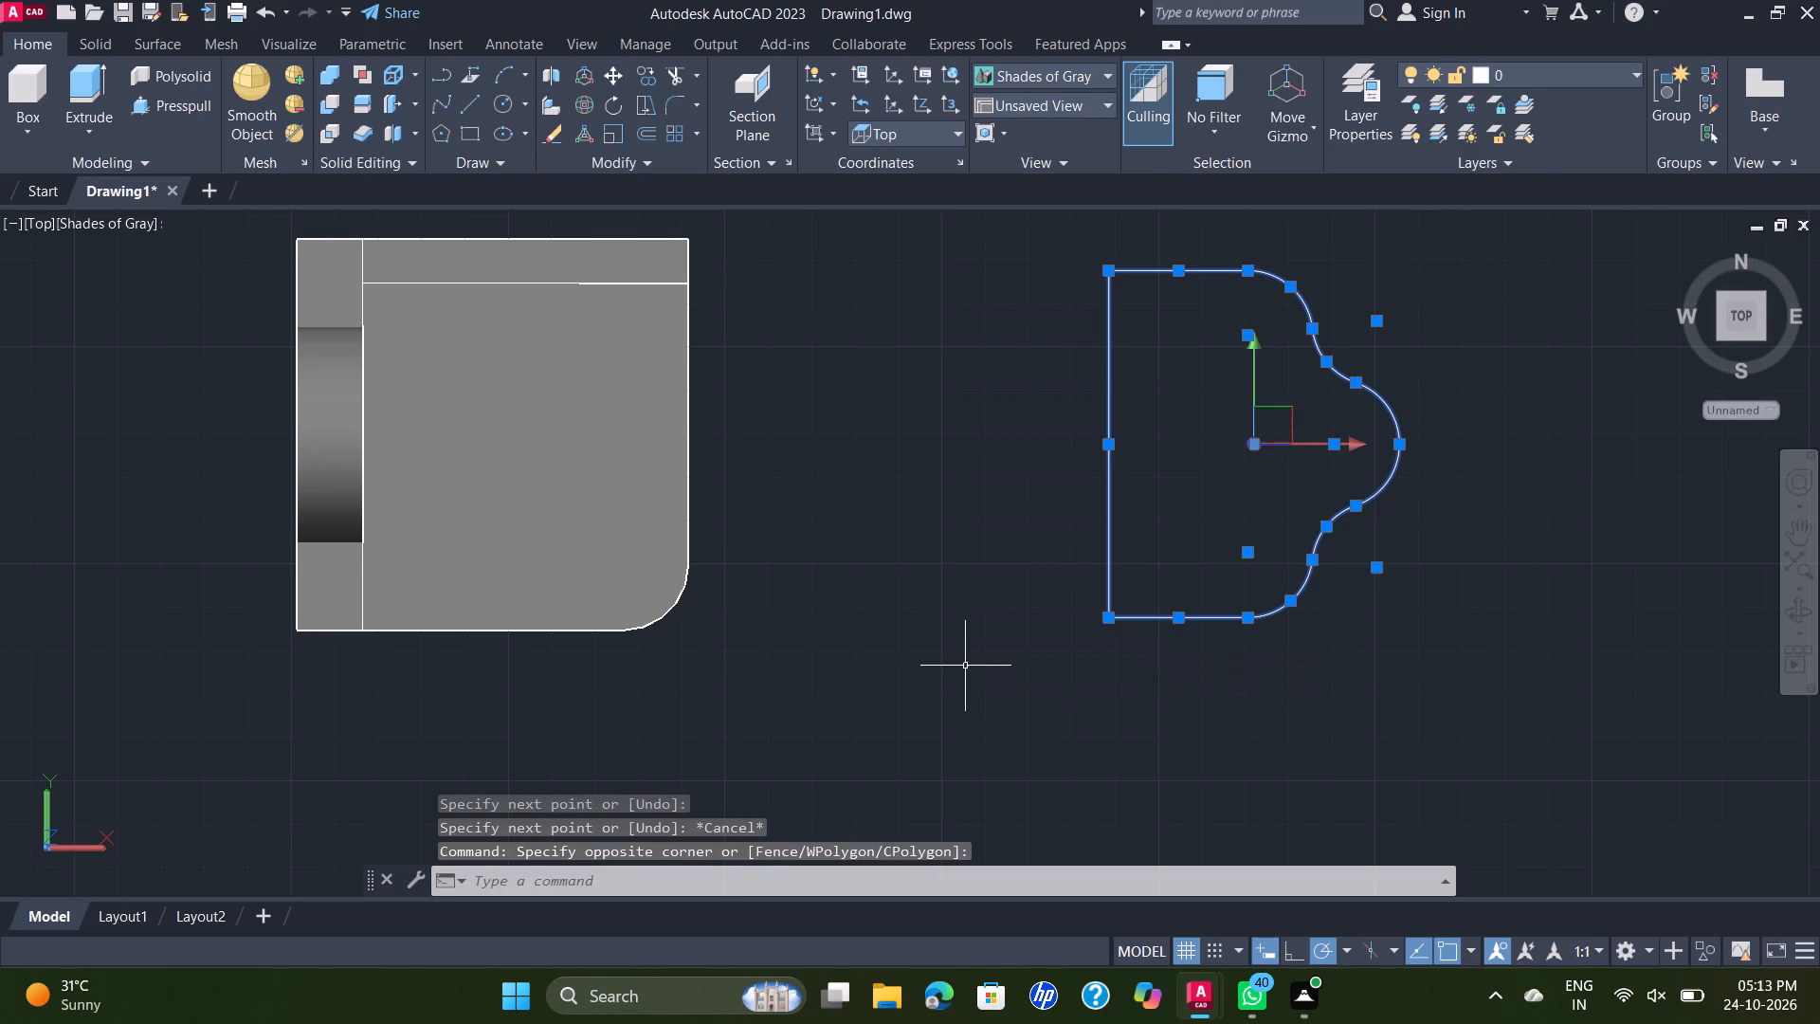
{"action": "key", "text": "j"}
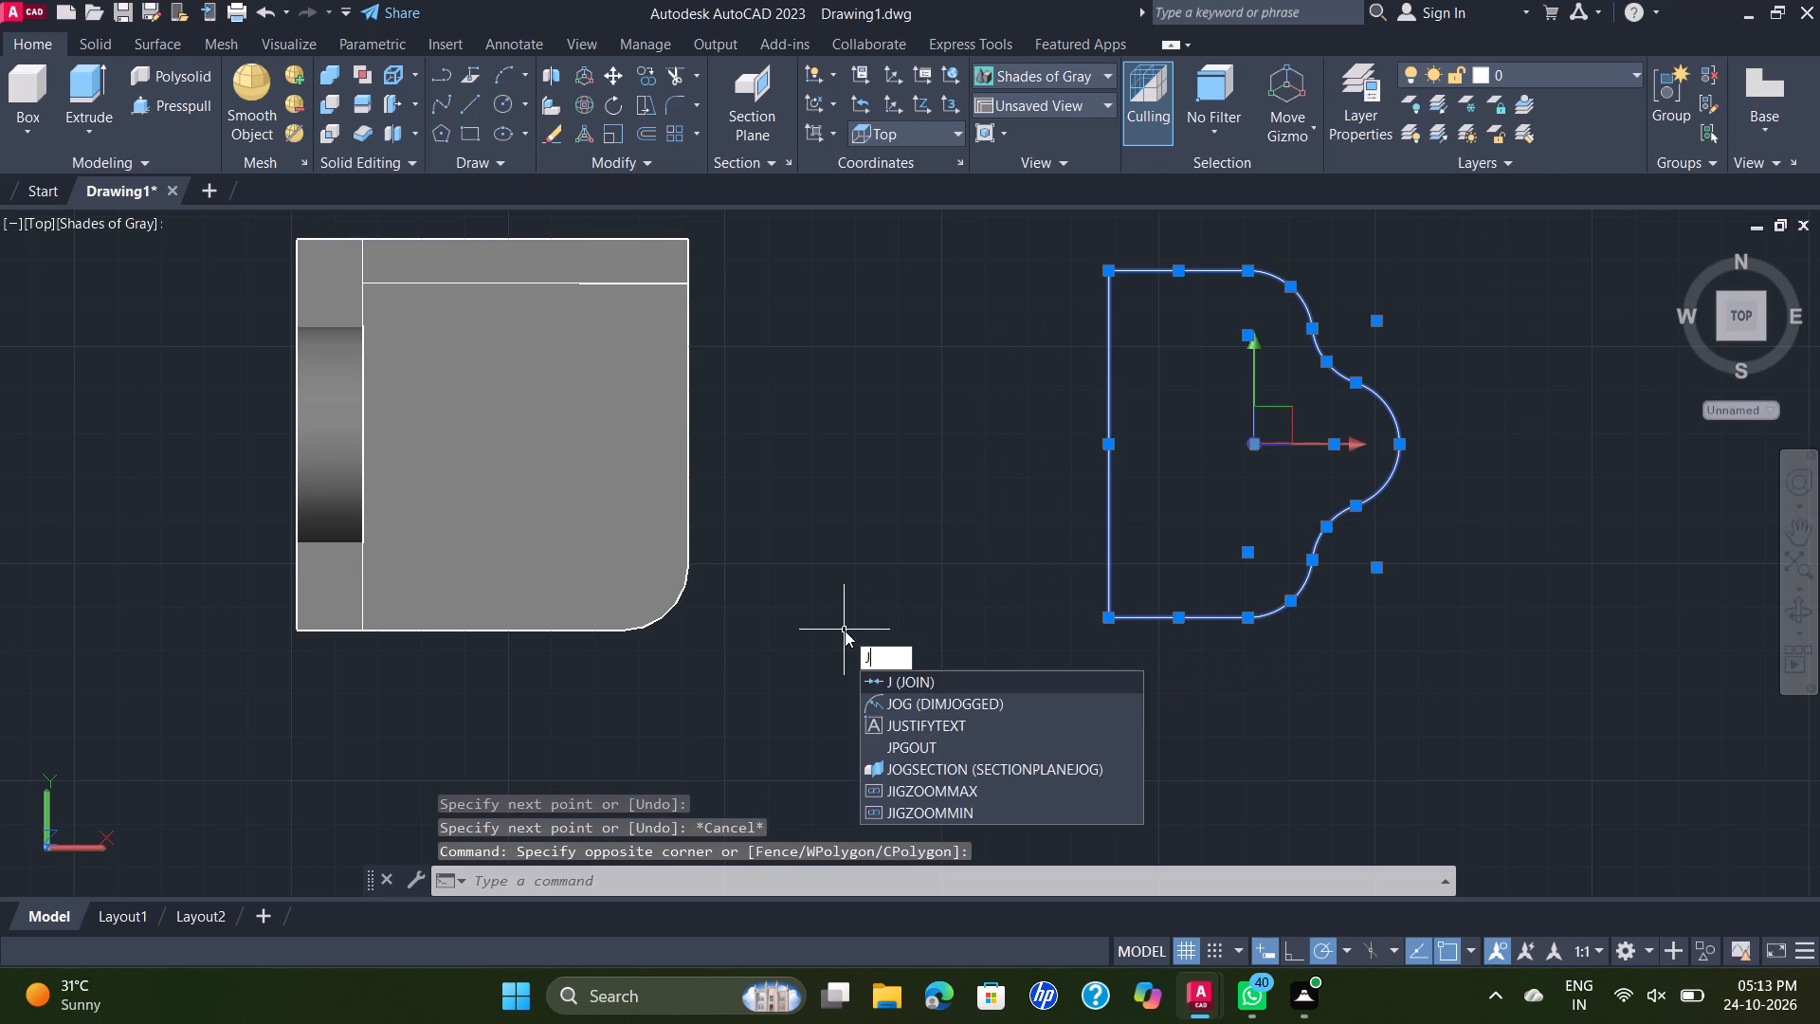
{"action": "key", "text": "Return"}
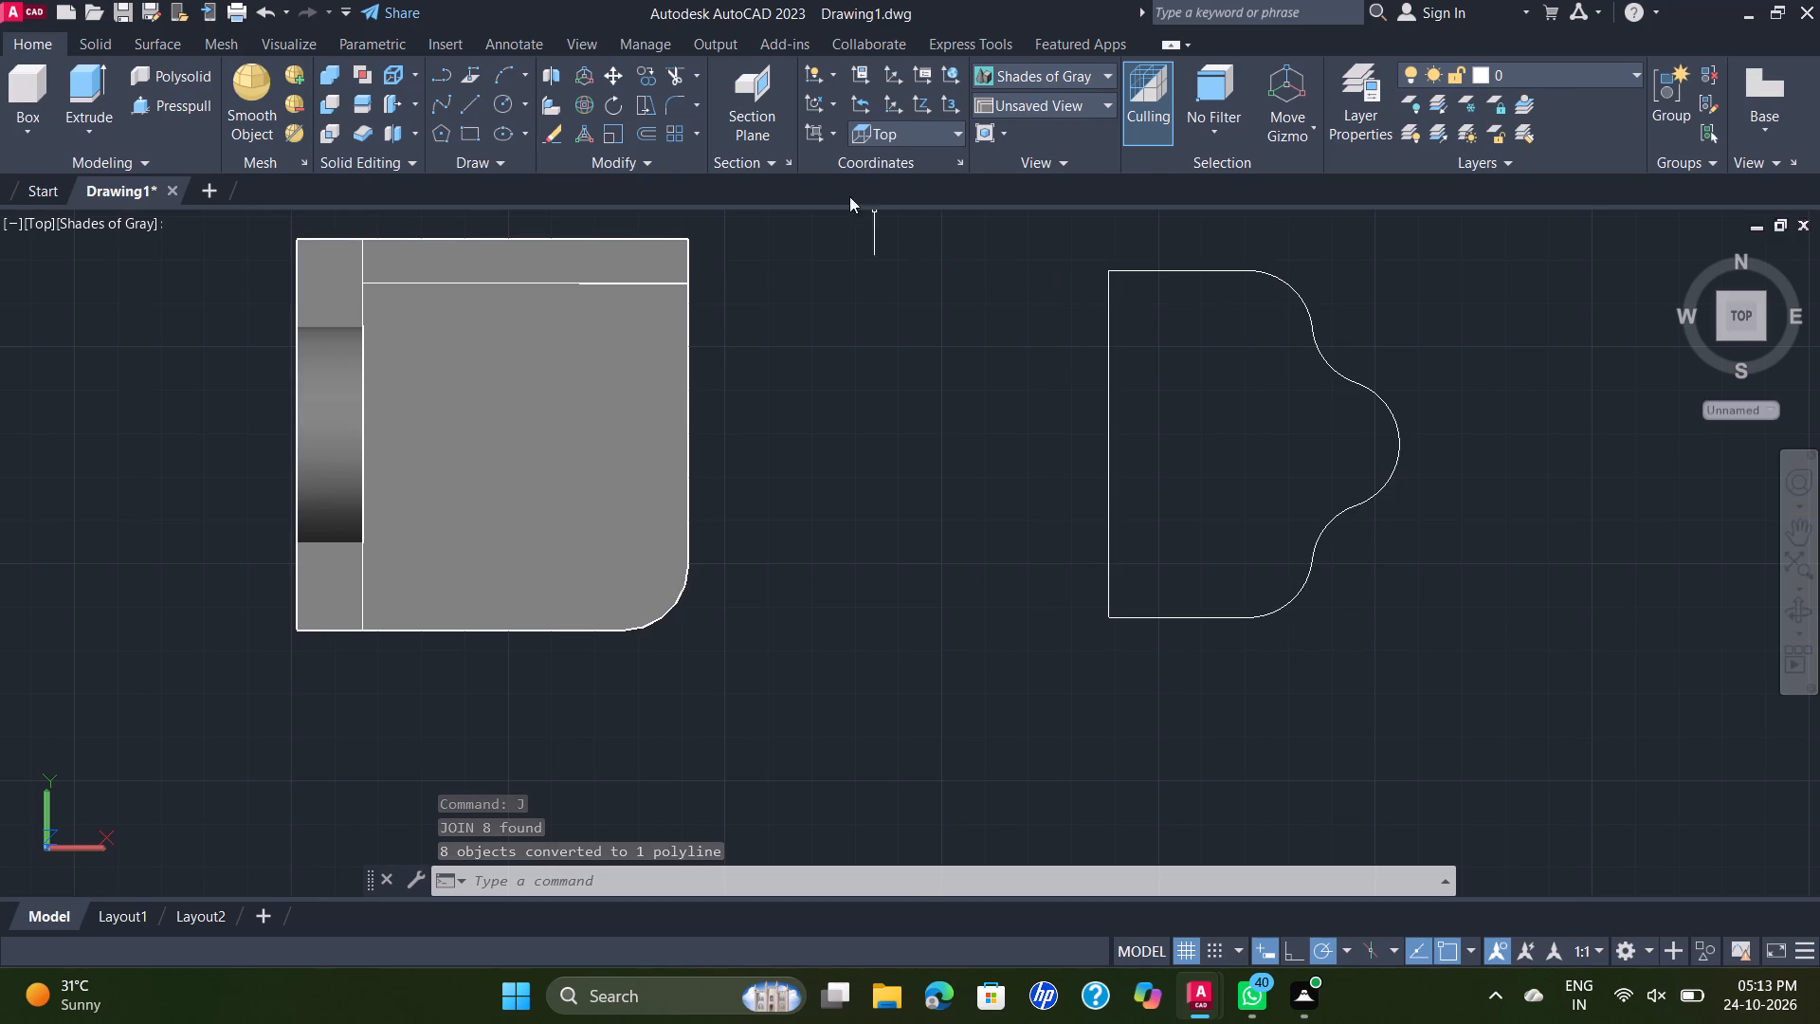
Extrude the joined lobed profile upward into a solid with Presspull.
{"action": "left_click", "coordinate": [32, 216]}
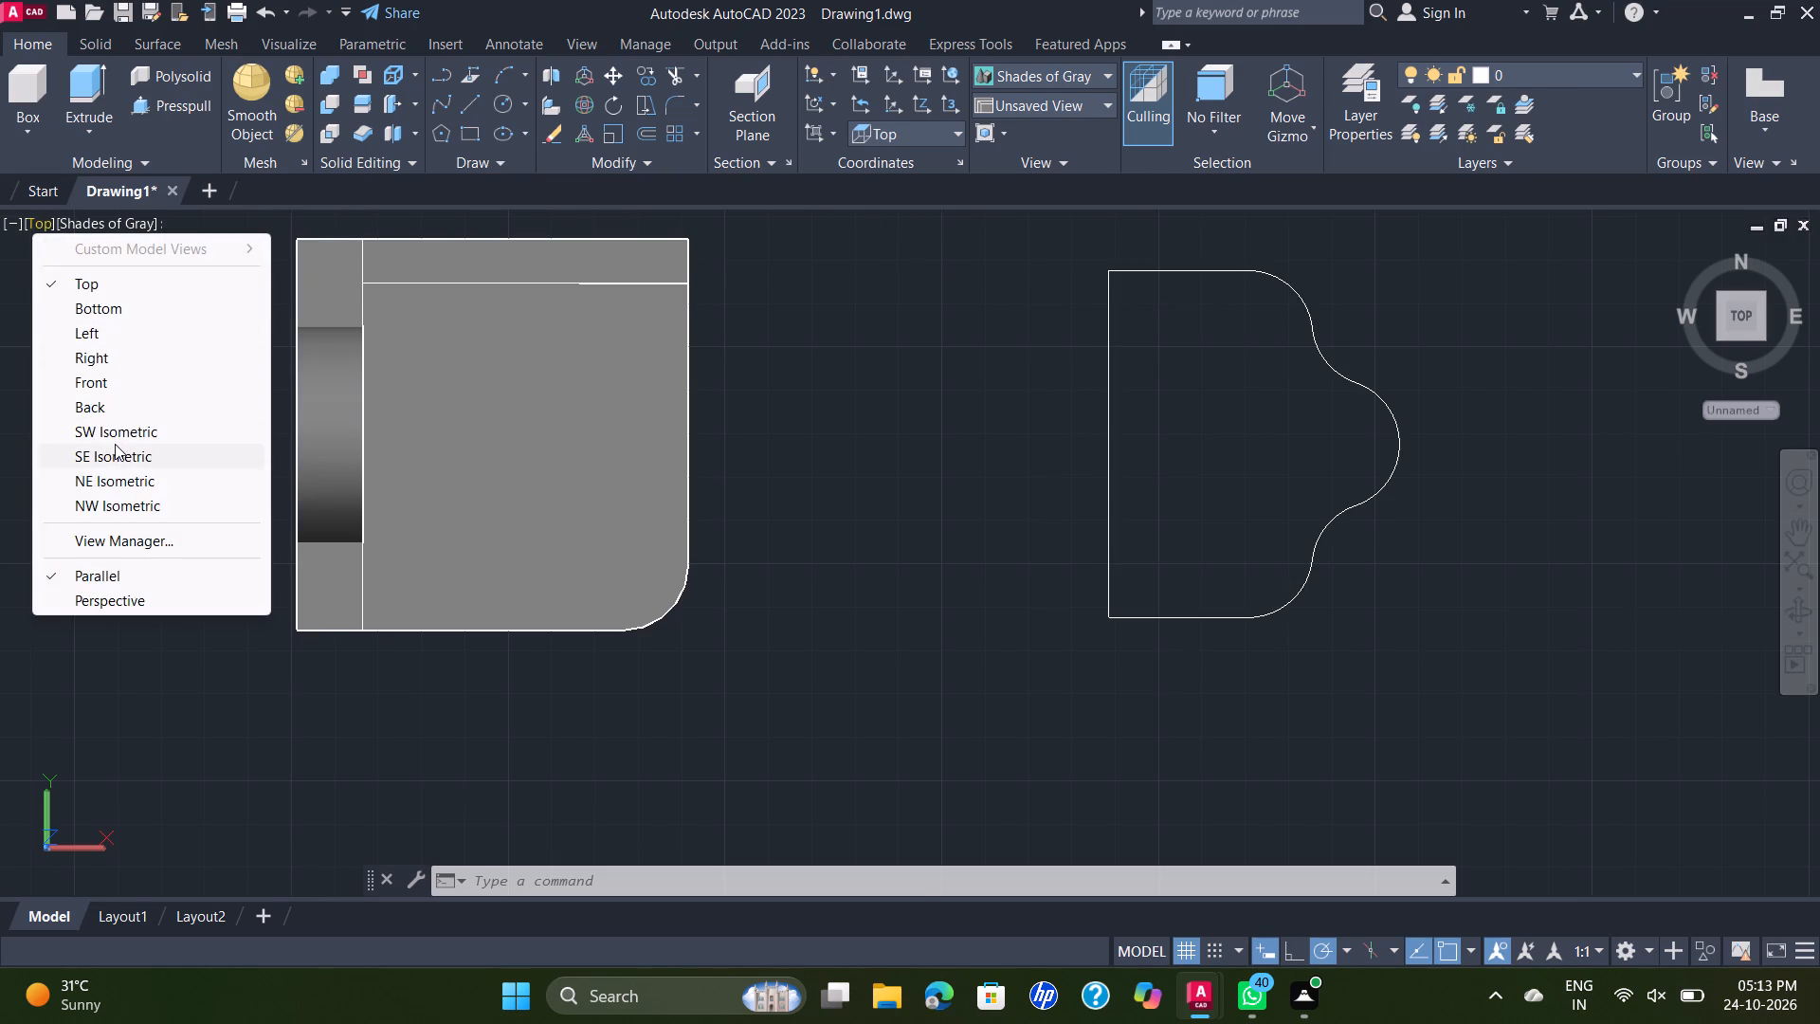
{"action": "left_click", "coordinate": [110, 450]}
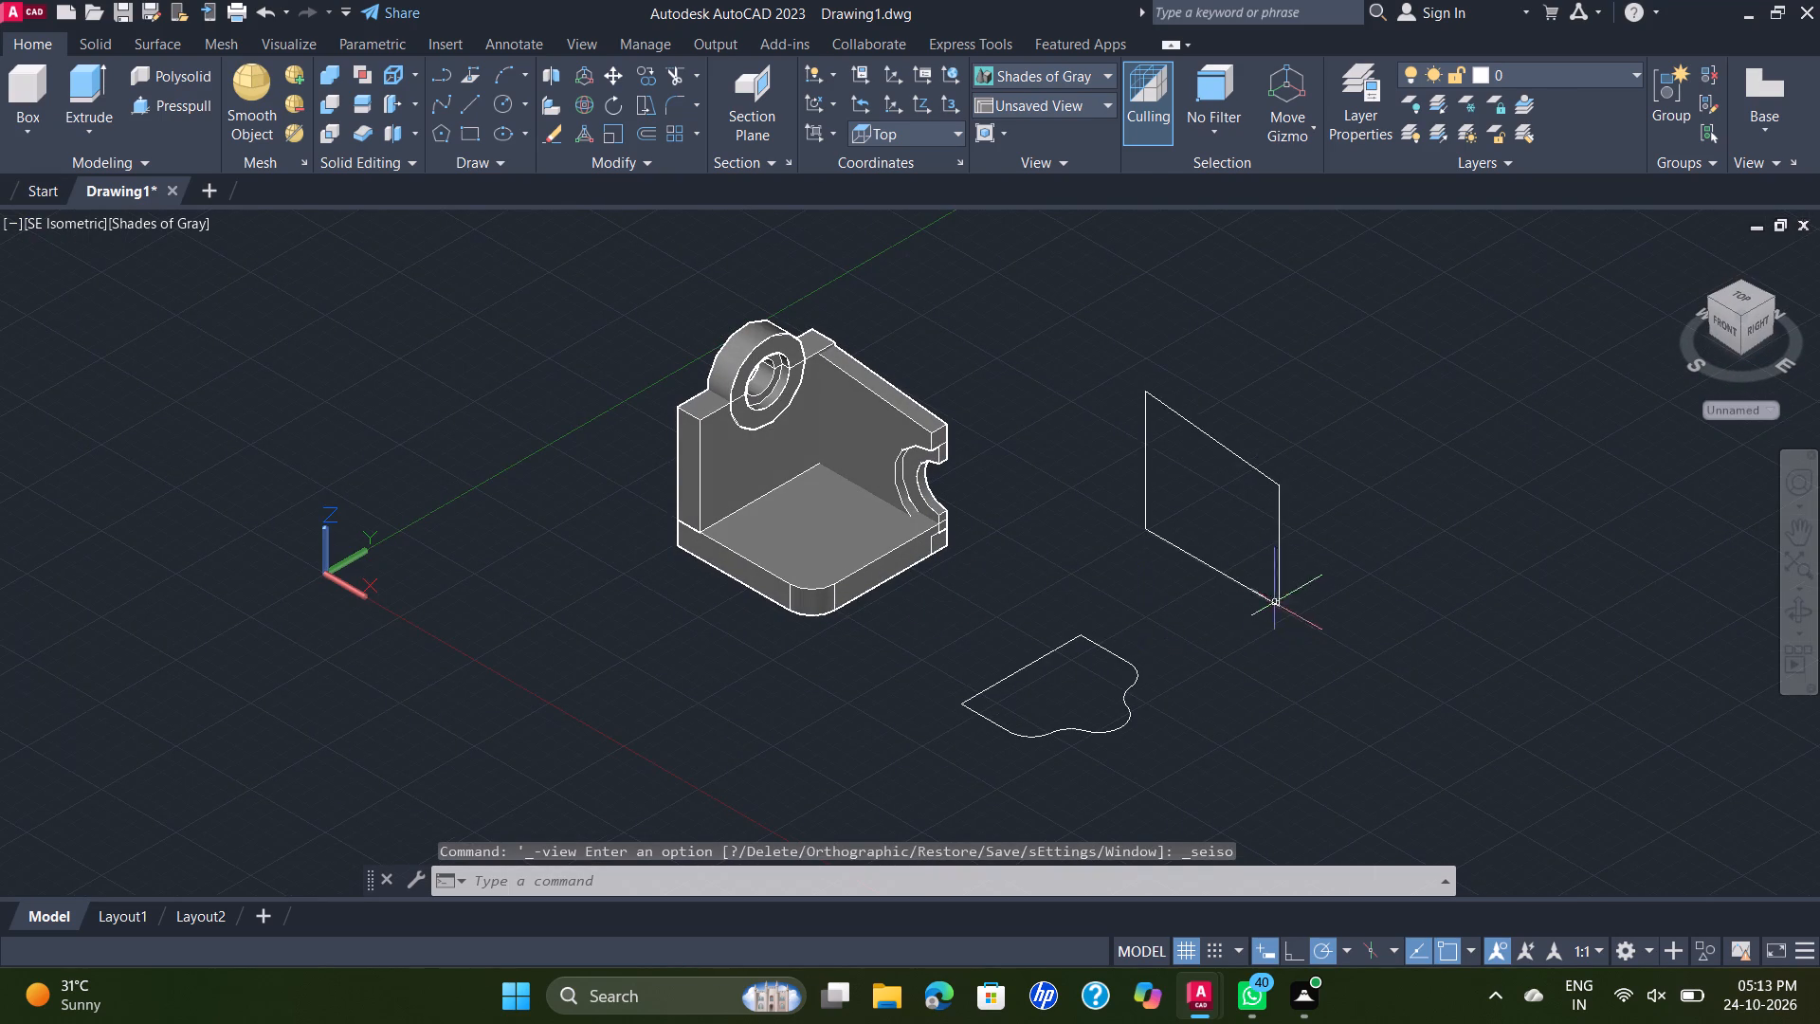
{"action": "scroll", "coordinate": [1085, 623], "scroll_direction": "up", "scroll_amount": 1}
{"action": "left_click", "coordinate": [1209, 627]}
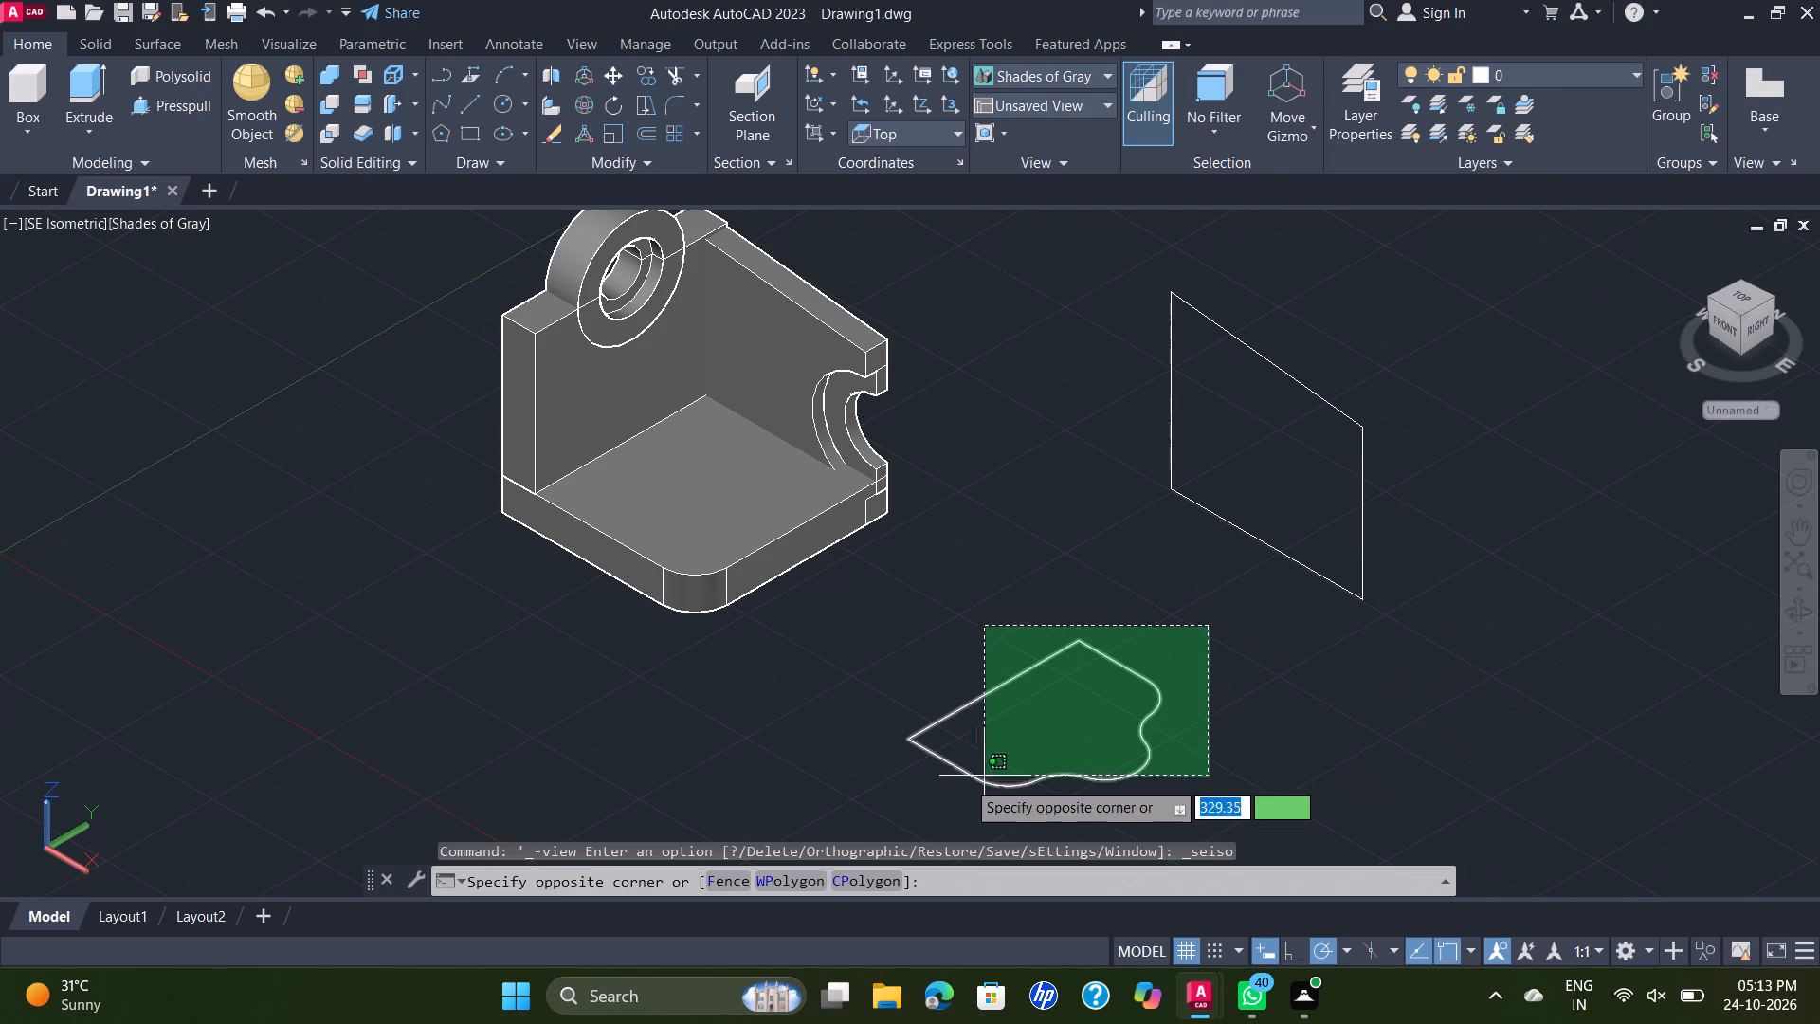
{"action": "left_click", "coordinate": [862, 795]}
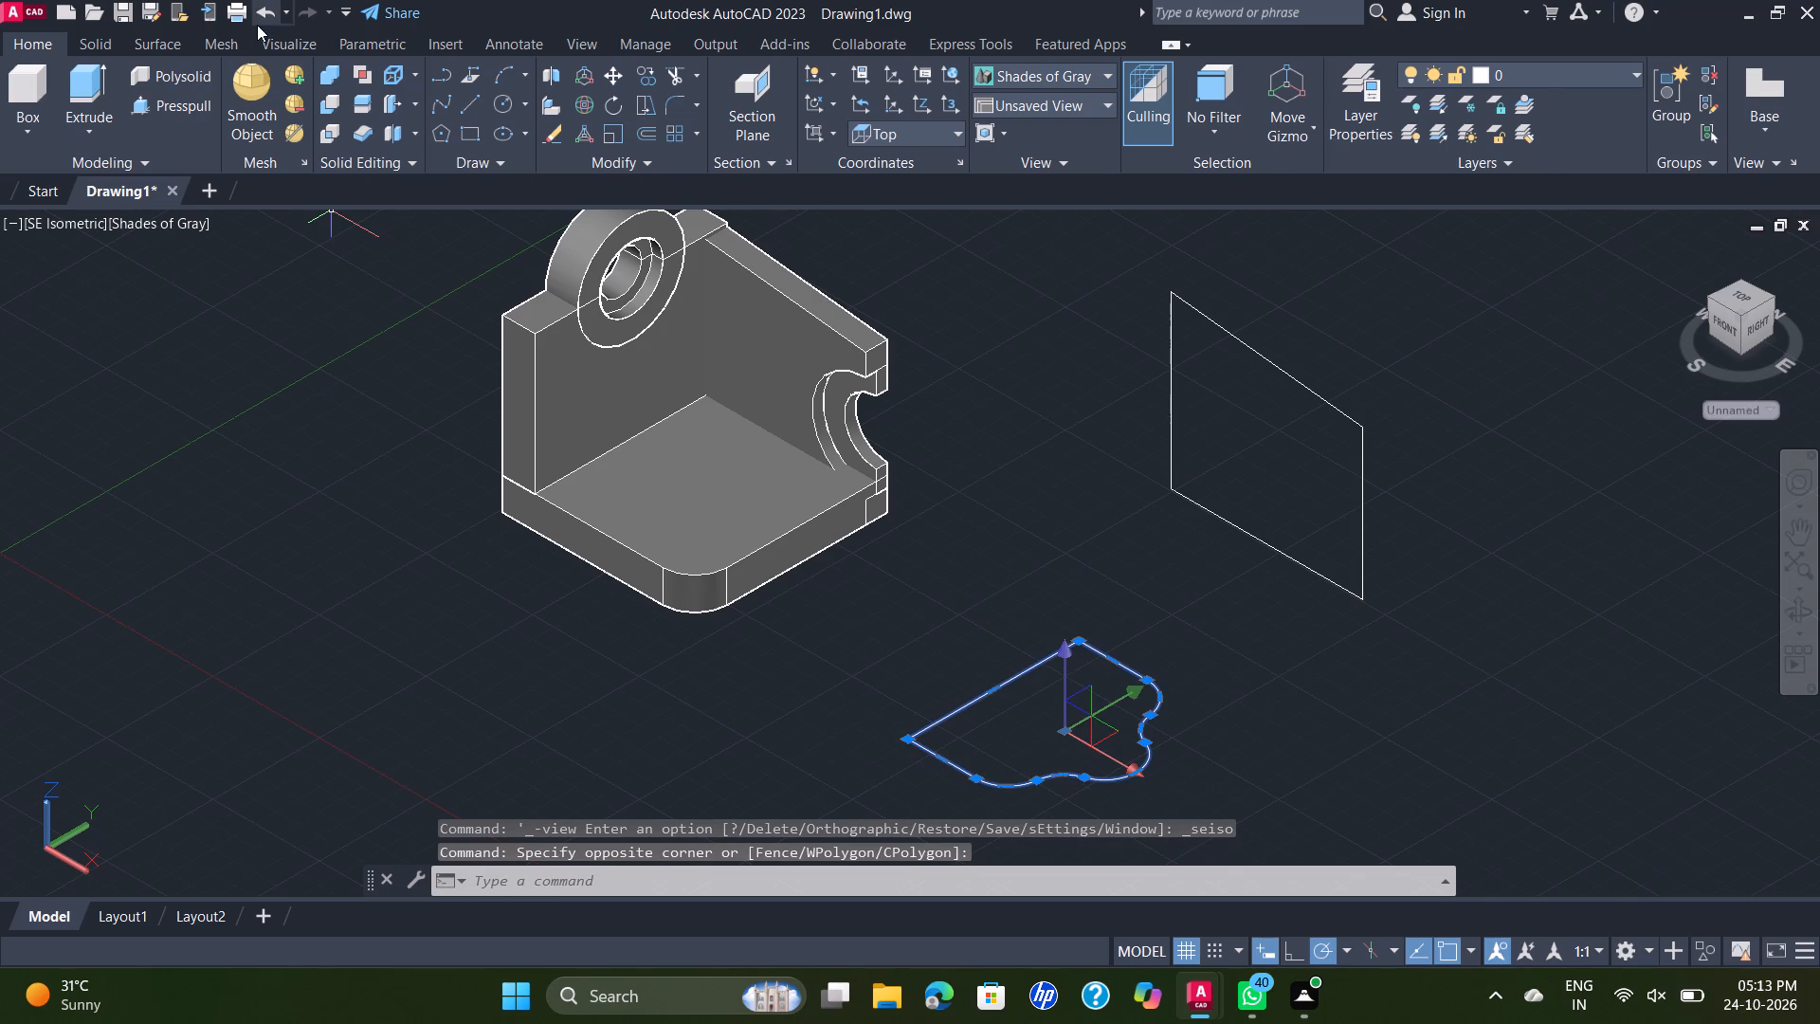
{"action": "left_click", "coordinate": [168, 99]}
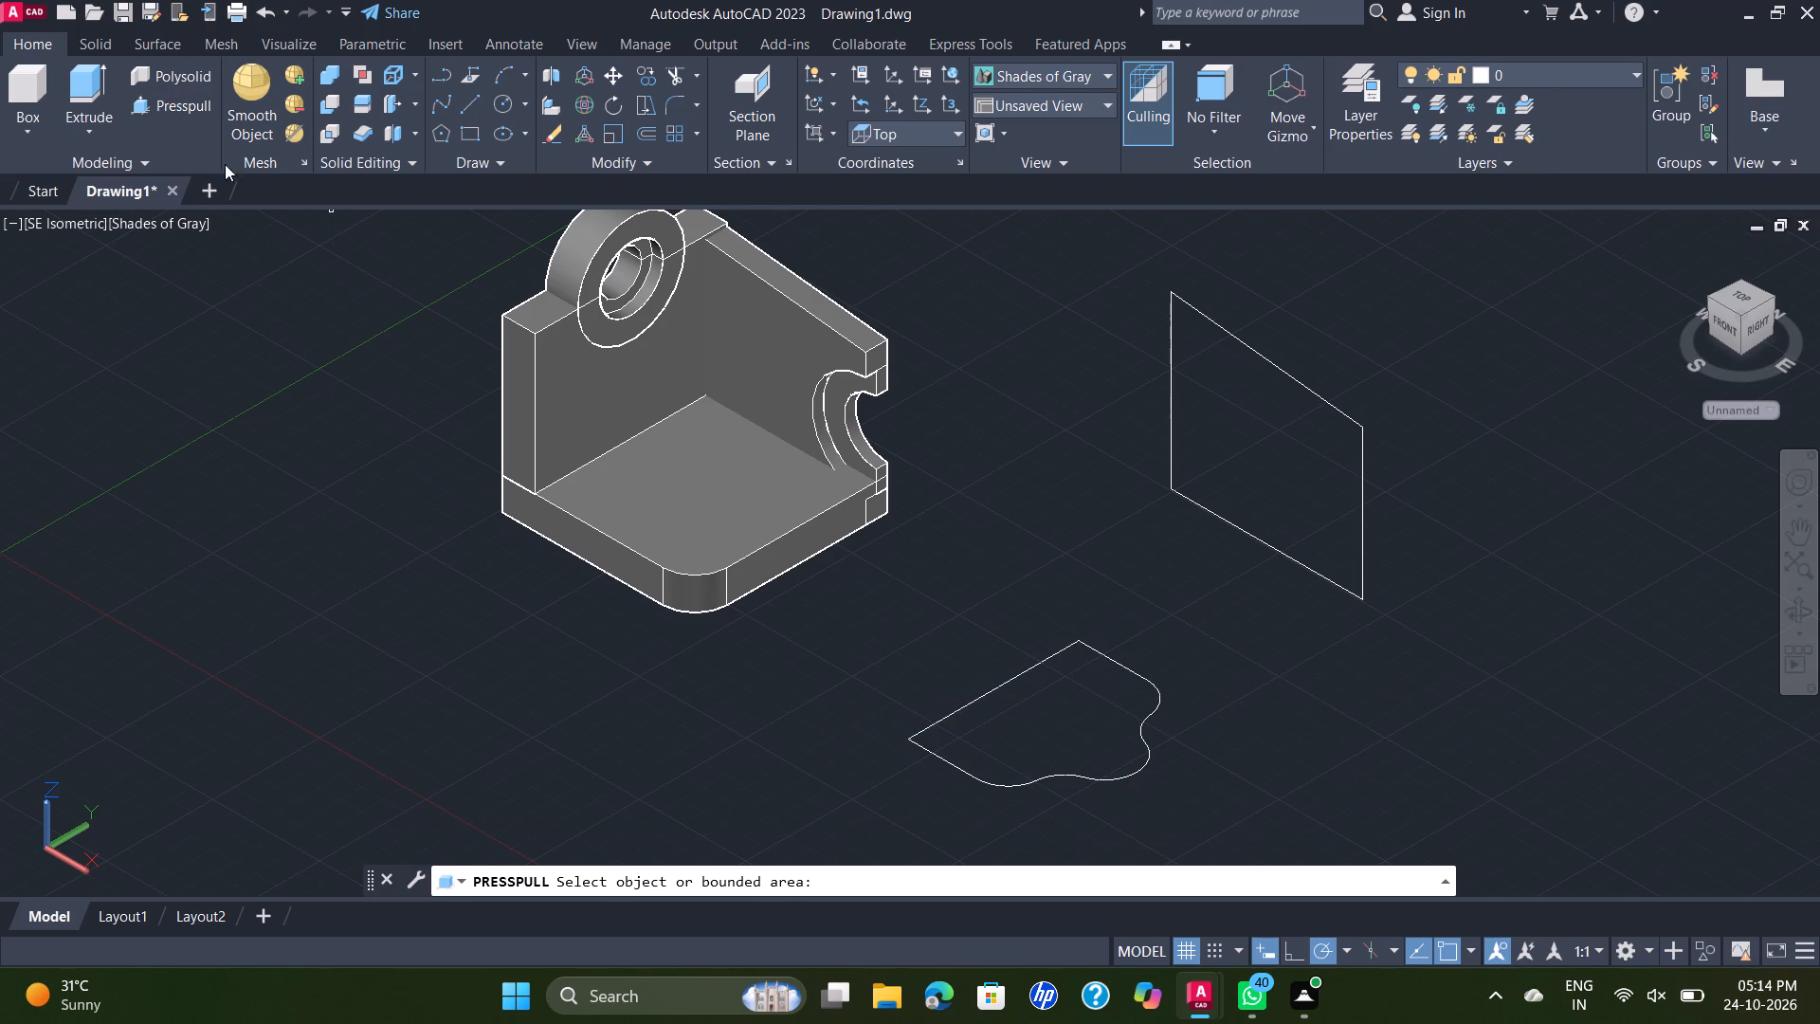
{"action": "left_click", "coordinate": [1115, 694]}
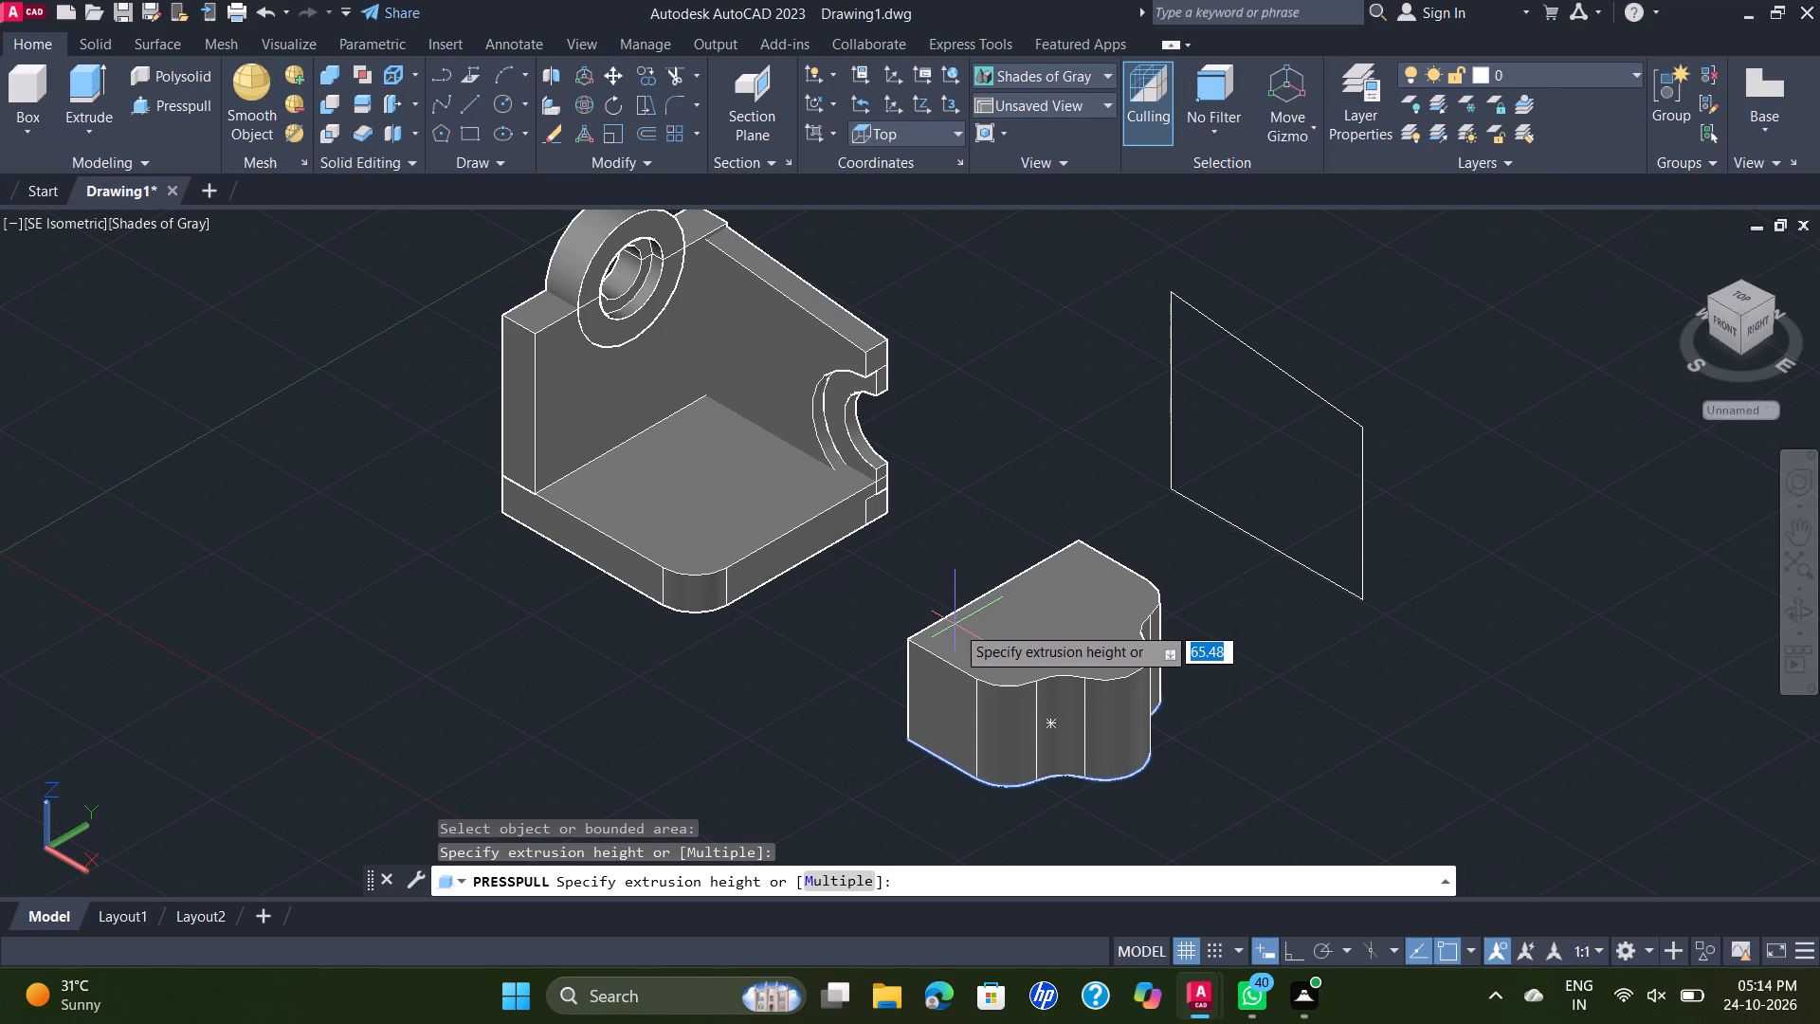
{"action": "key", "text": "ctrl+8"}
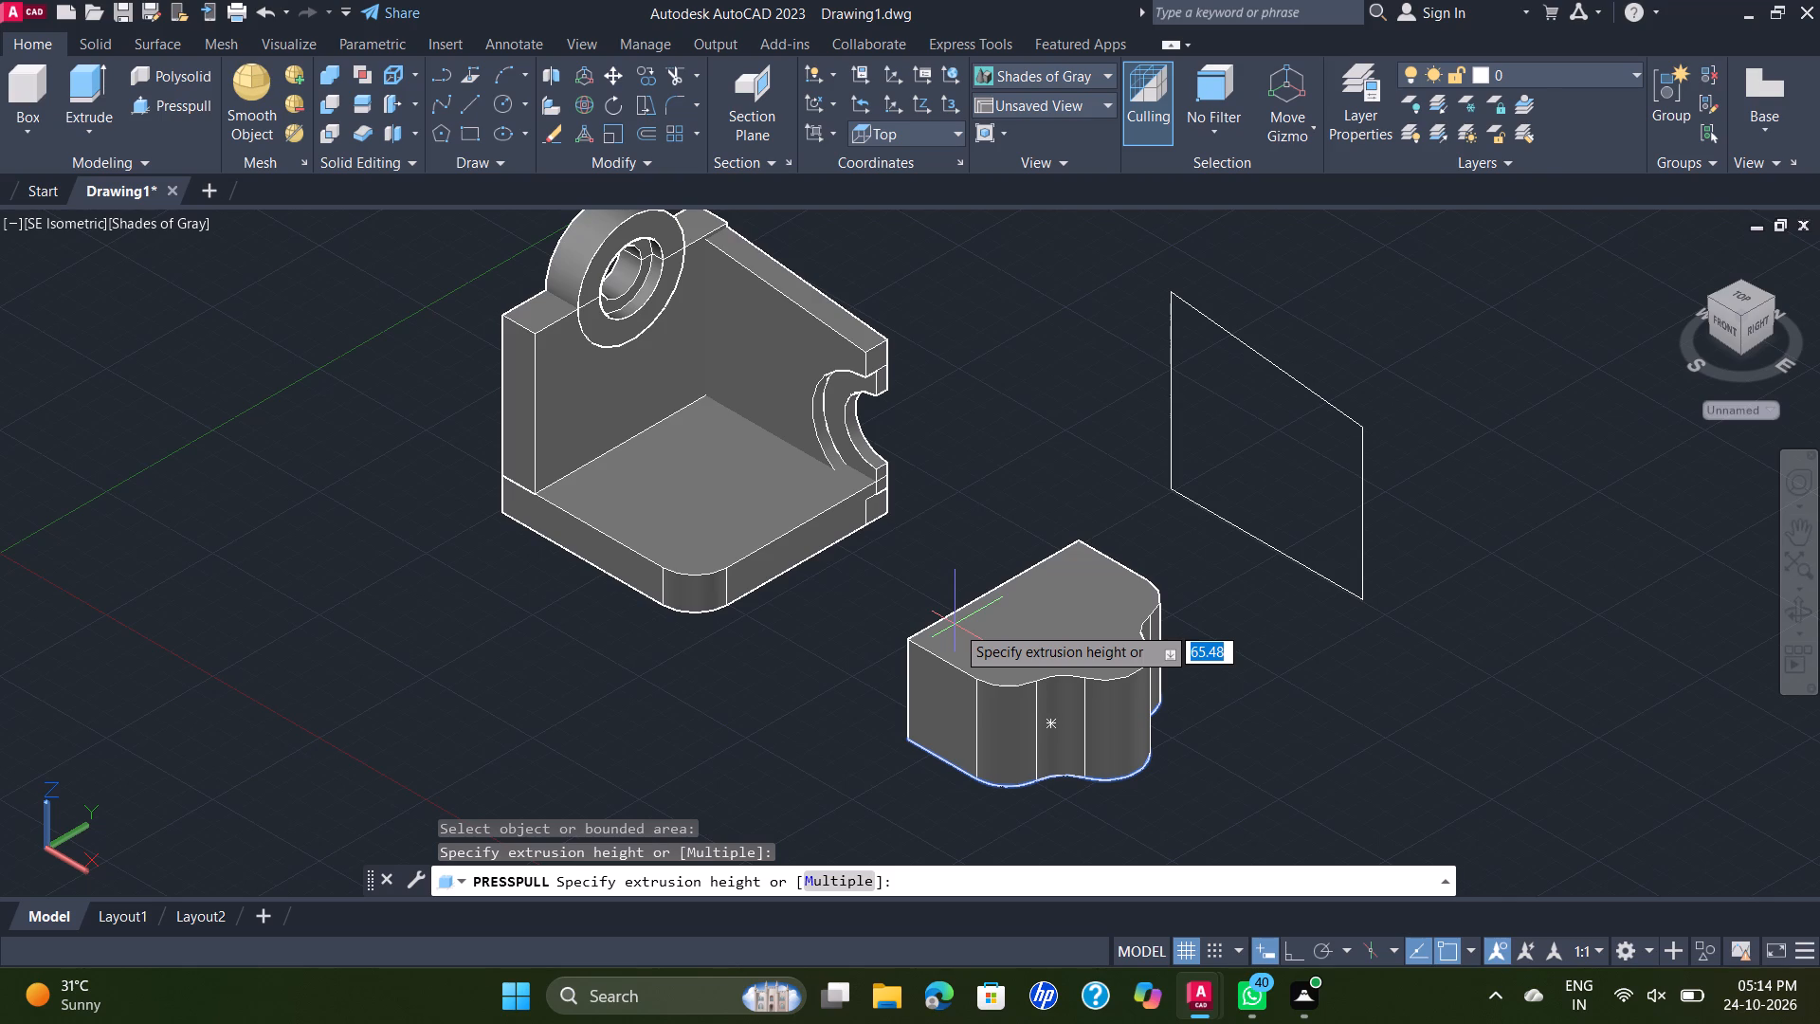
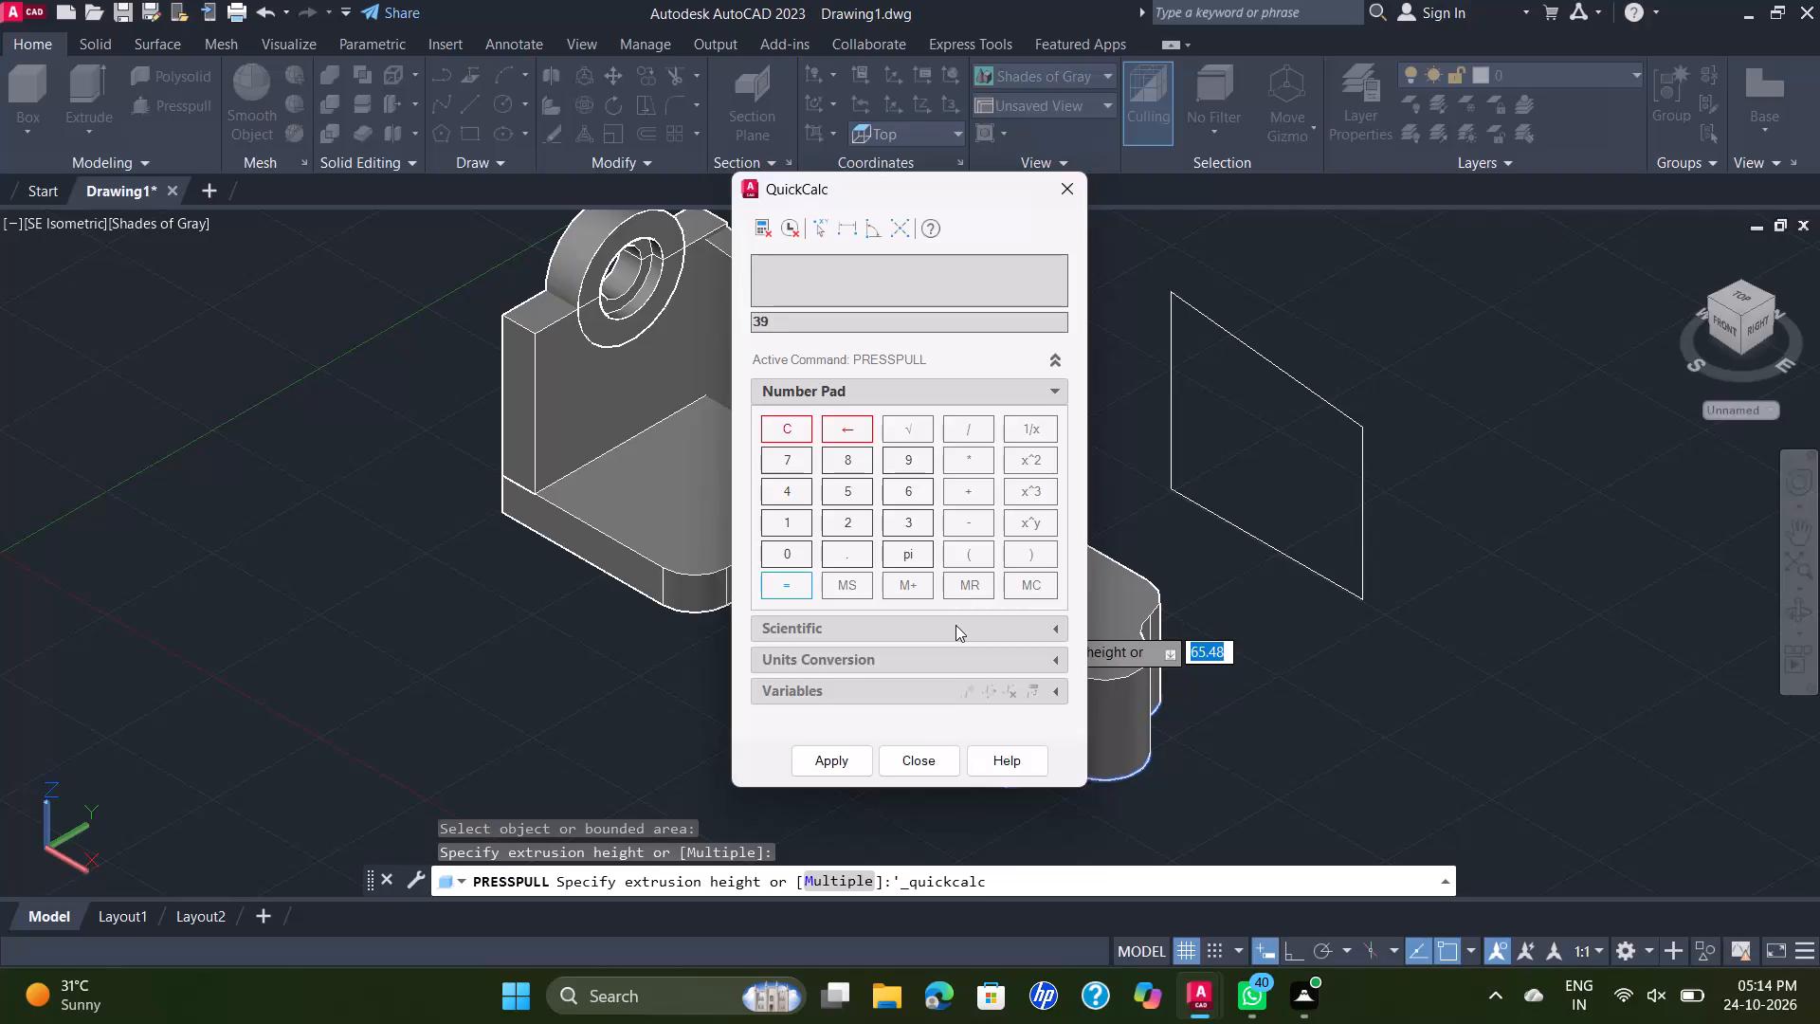
Work out the extrusion height as 39-15 and extrude the lobed profile 24 mm upward.
{"action": "key", "text": "minus"}
{"action": "type", "text": "15"}
{"action": "key", "text": "Return"}
{"action": "left_click", "coordinate": [1069, 200]}
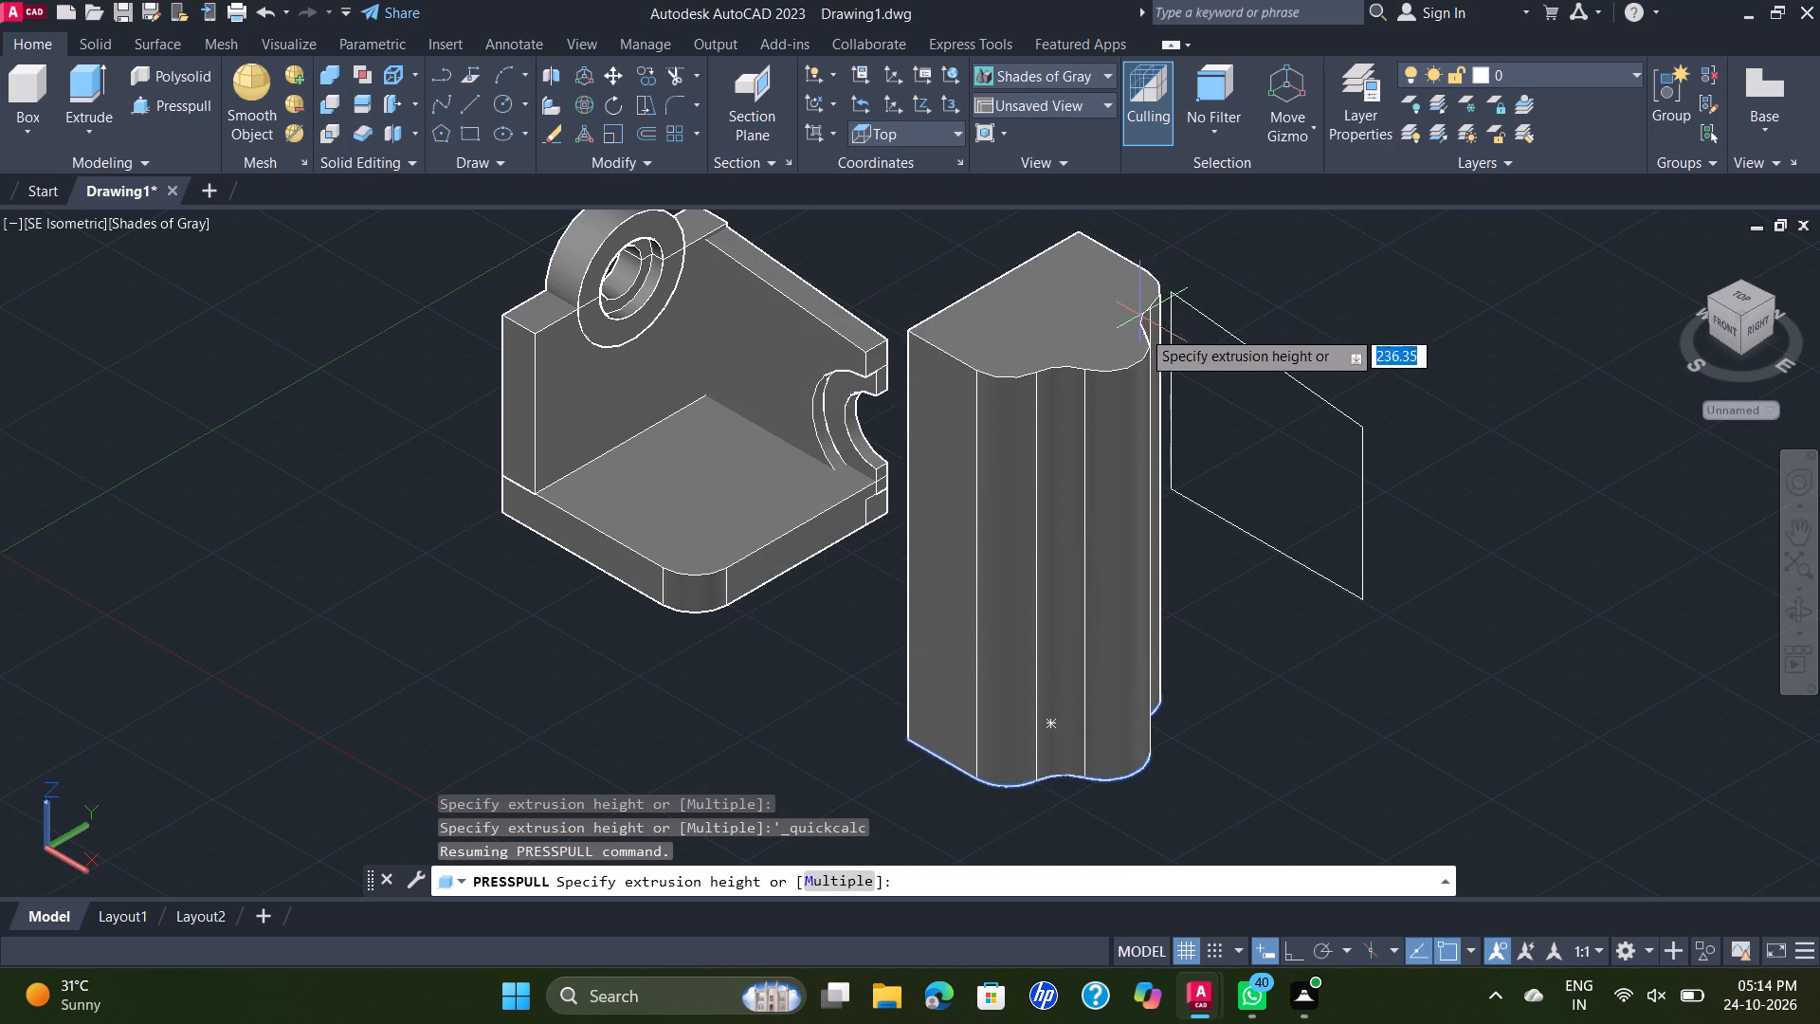
{"action": "key", "text": "2"}
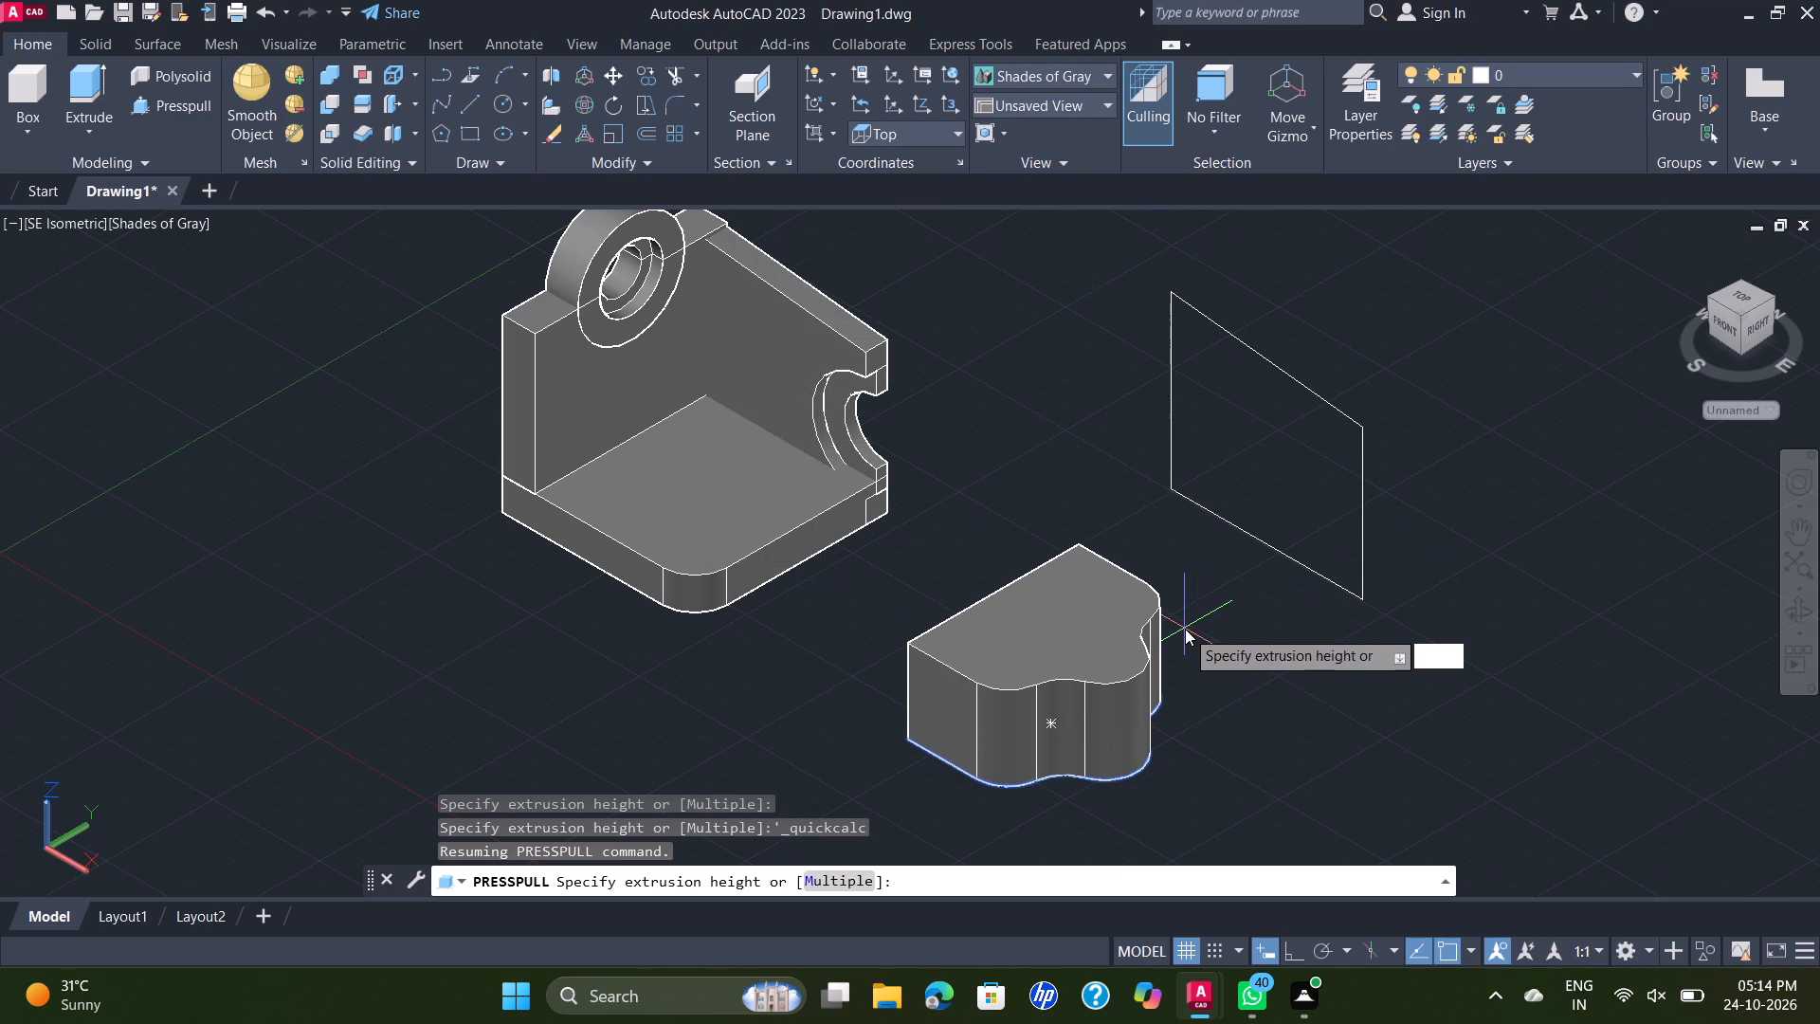
{"action": "key", "text": "4"}
{"action": "key", "text": "Return"}
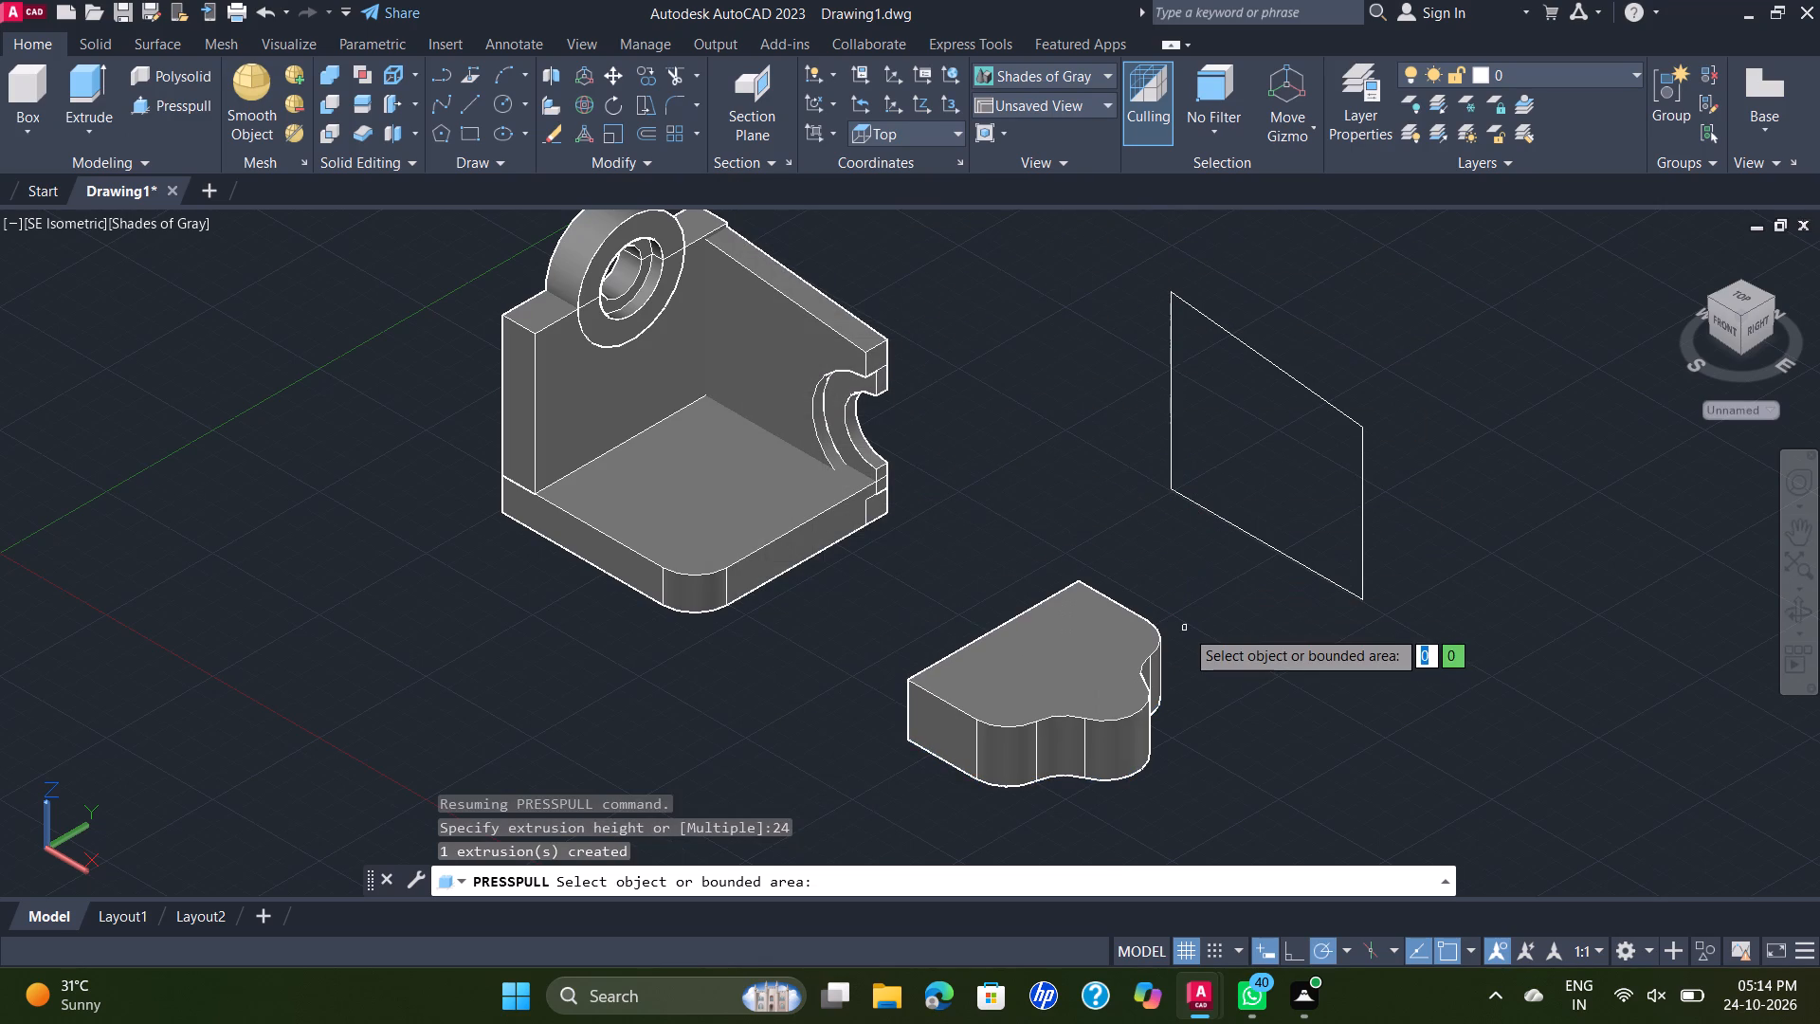
{"action": "key", "text": "Escape"}
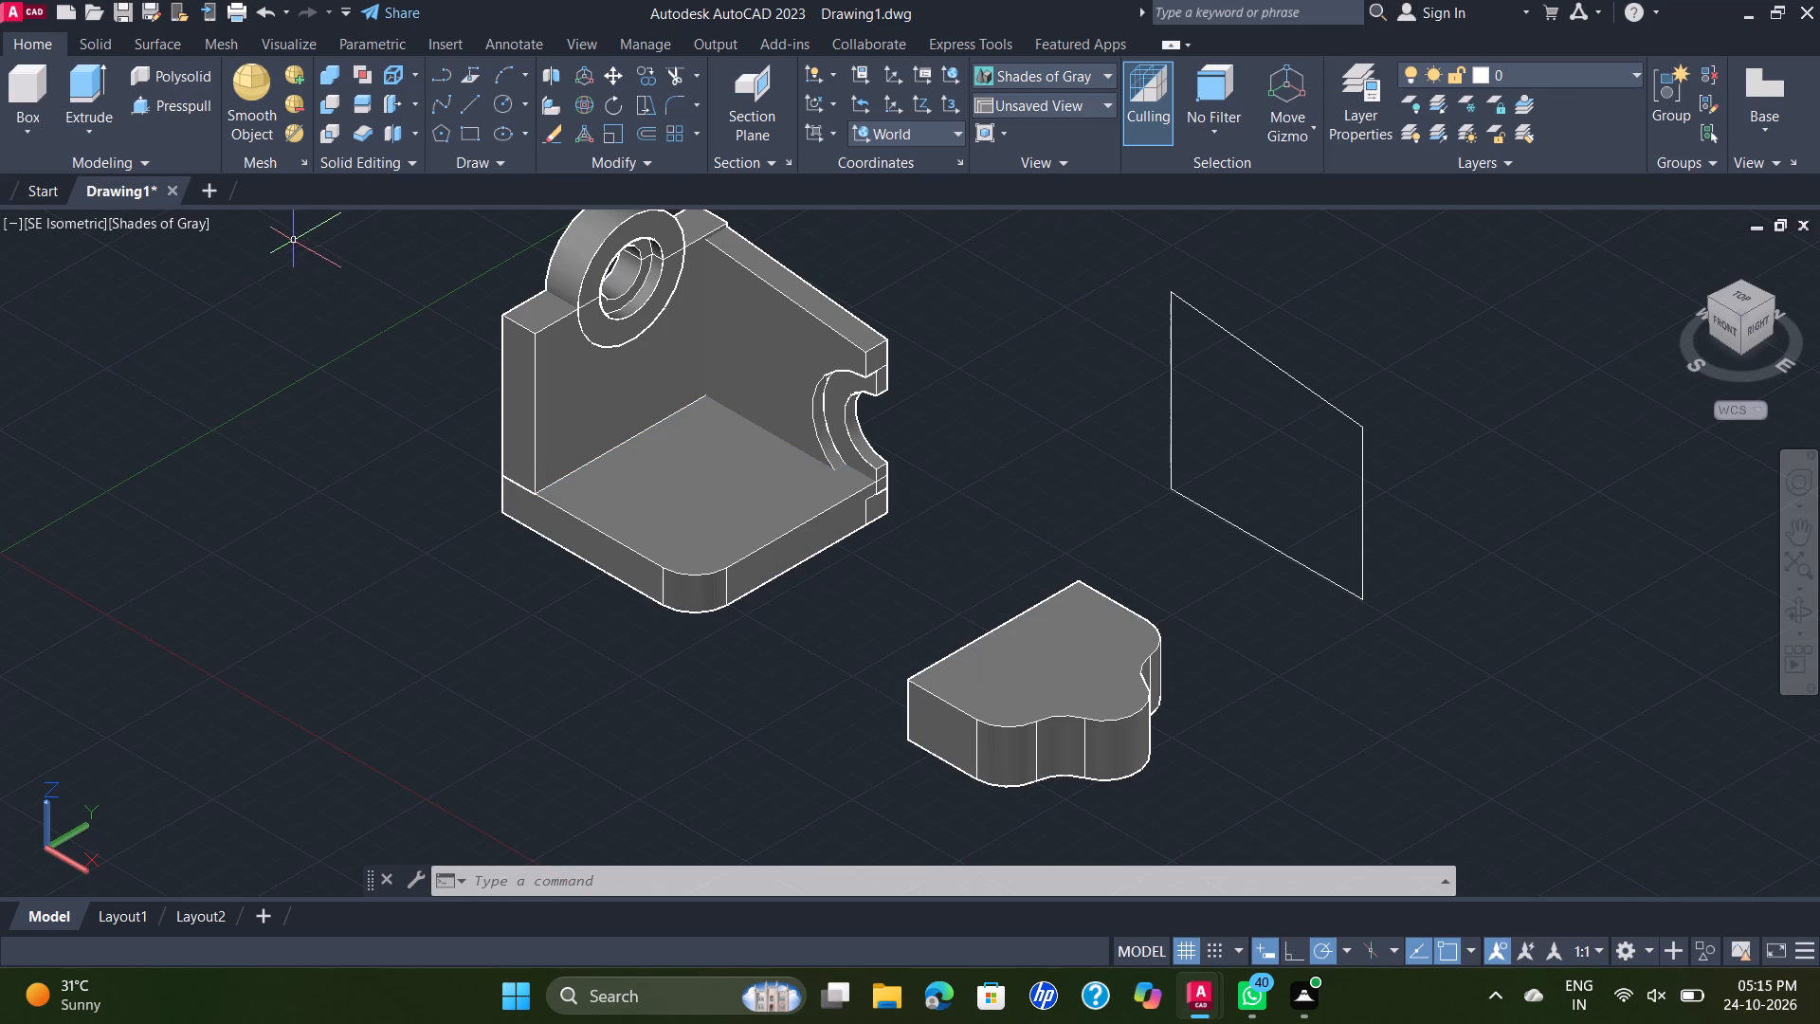
Switch the model's visual style to 2D Wireframe.
{"action": "left_click", "coordinate": [47, 224]}
{"action": "left_click", "coordinate": [47, 224]}
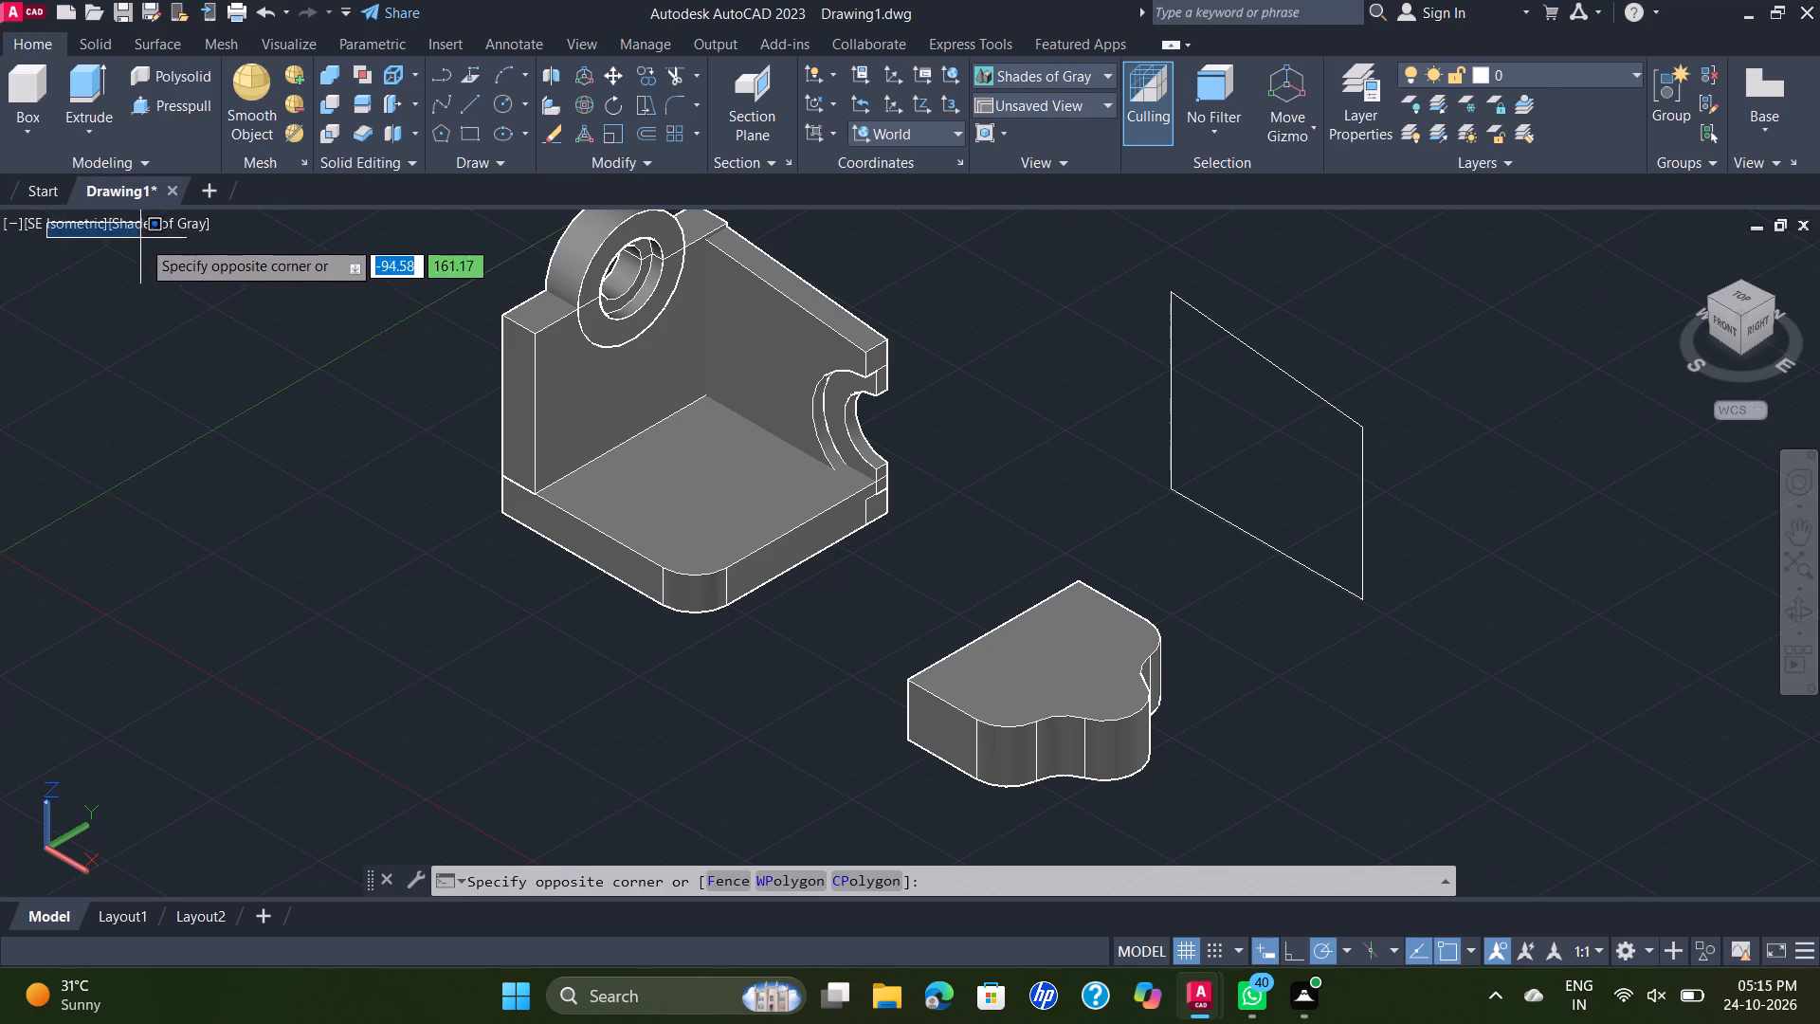
{"action": "left_click", "coordinate": [141, 239]}
{"action": "left_click", "coordinate": [150, 225]}
{"action": "left_click", "coordinate": [193, 280]}
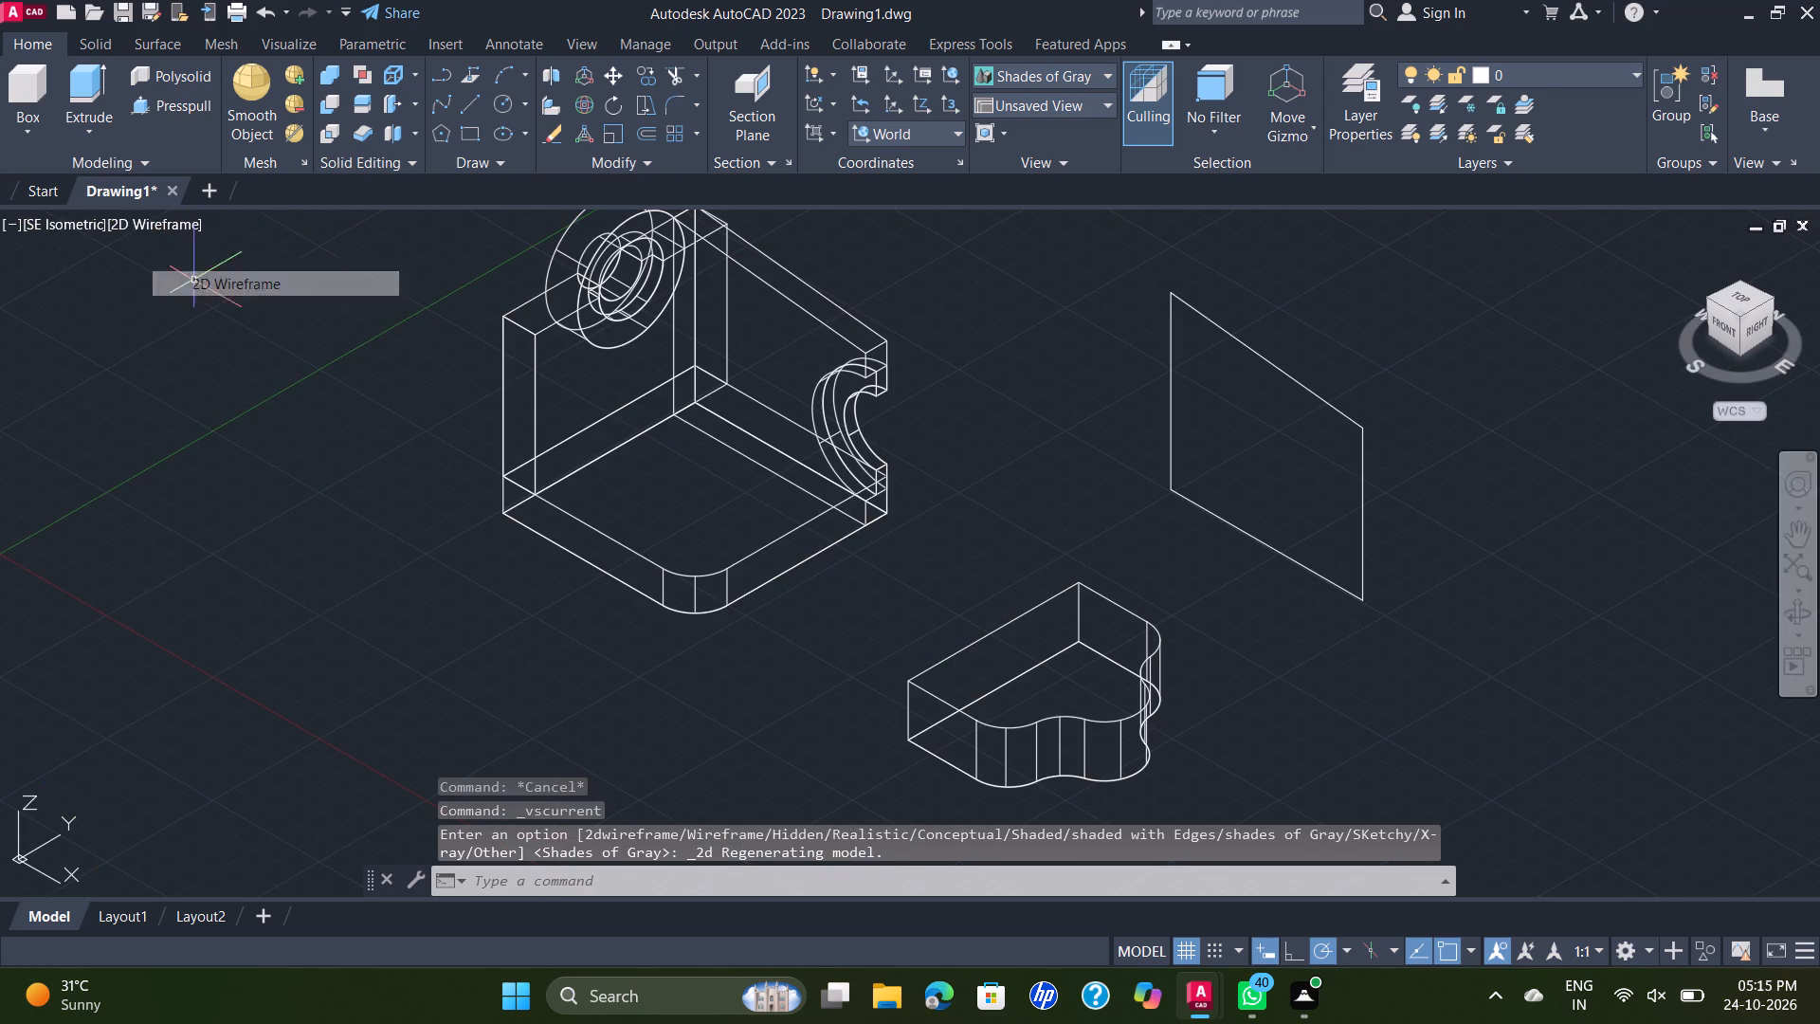
Draw a 15 mm vertical line down the base's side face from where the stepped-hole wall's inner face meets the base top.
{"action": "left_click", "coordinate": [930, 688]}
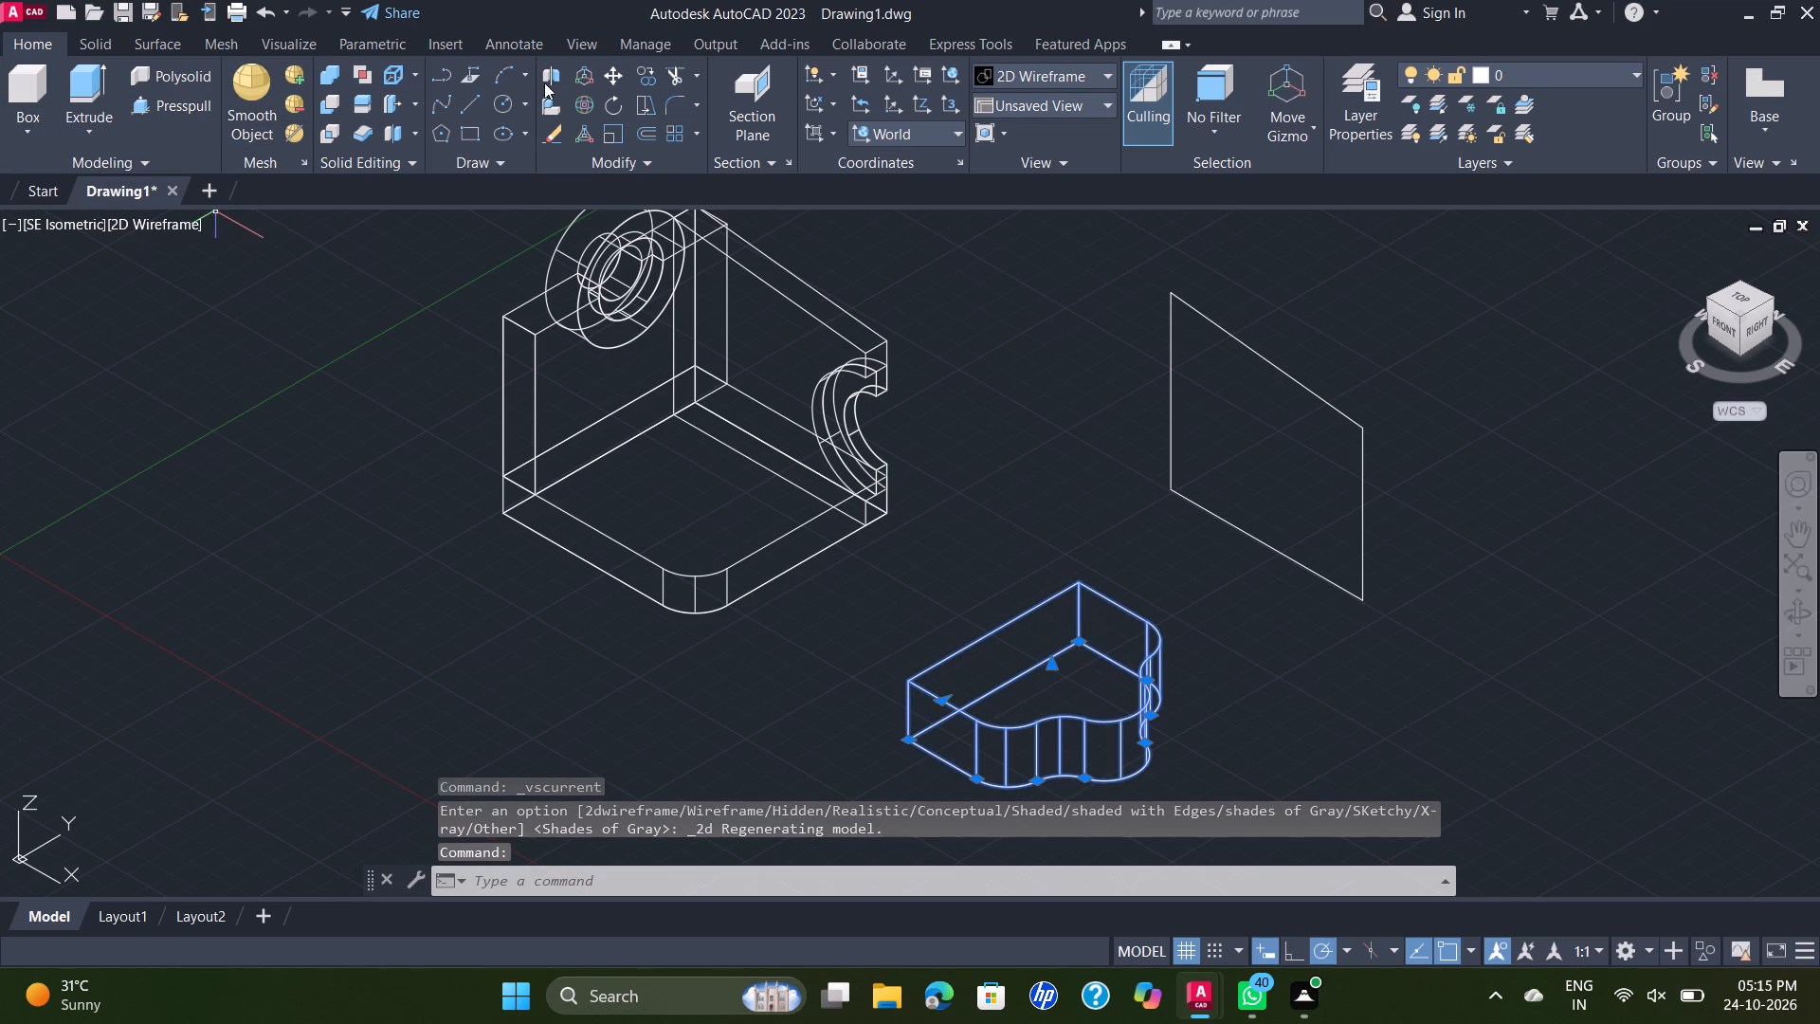
{"action": "left_click", "coordinate": [470, 97]}
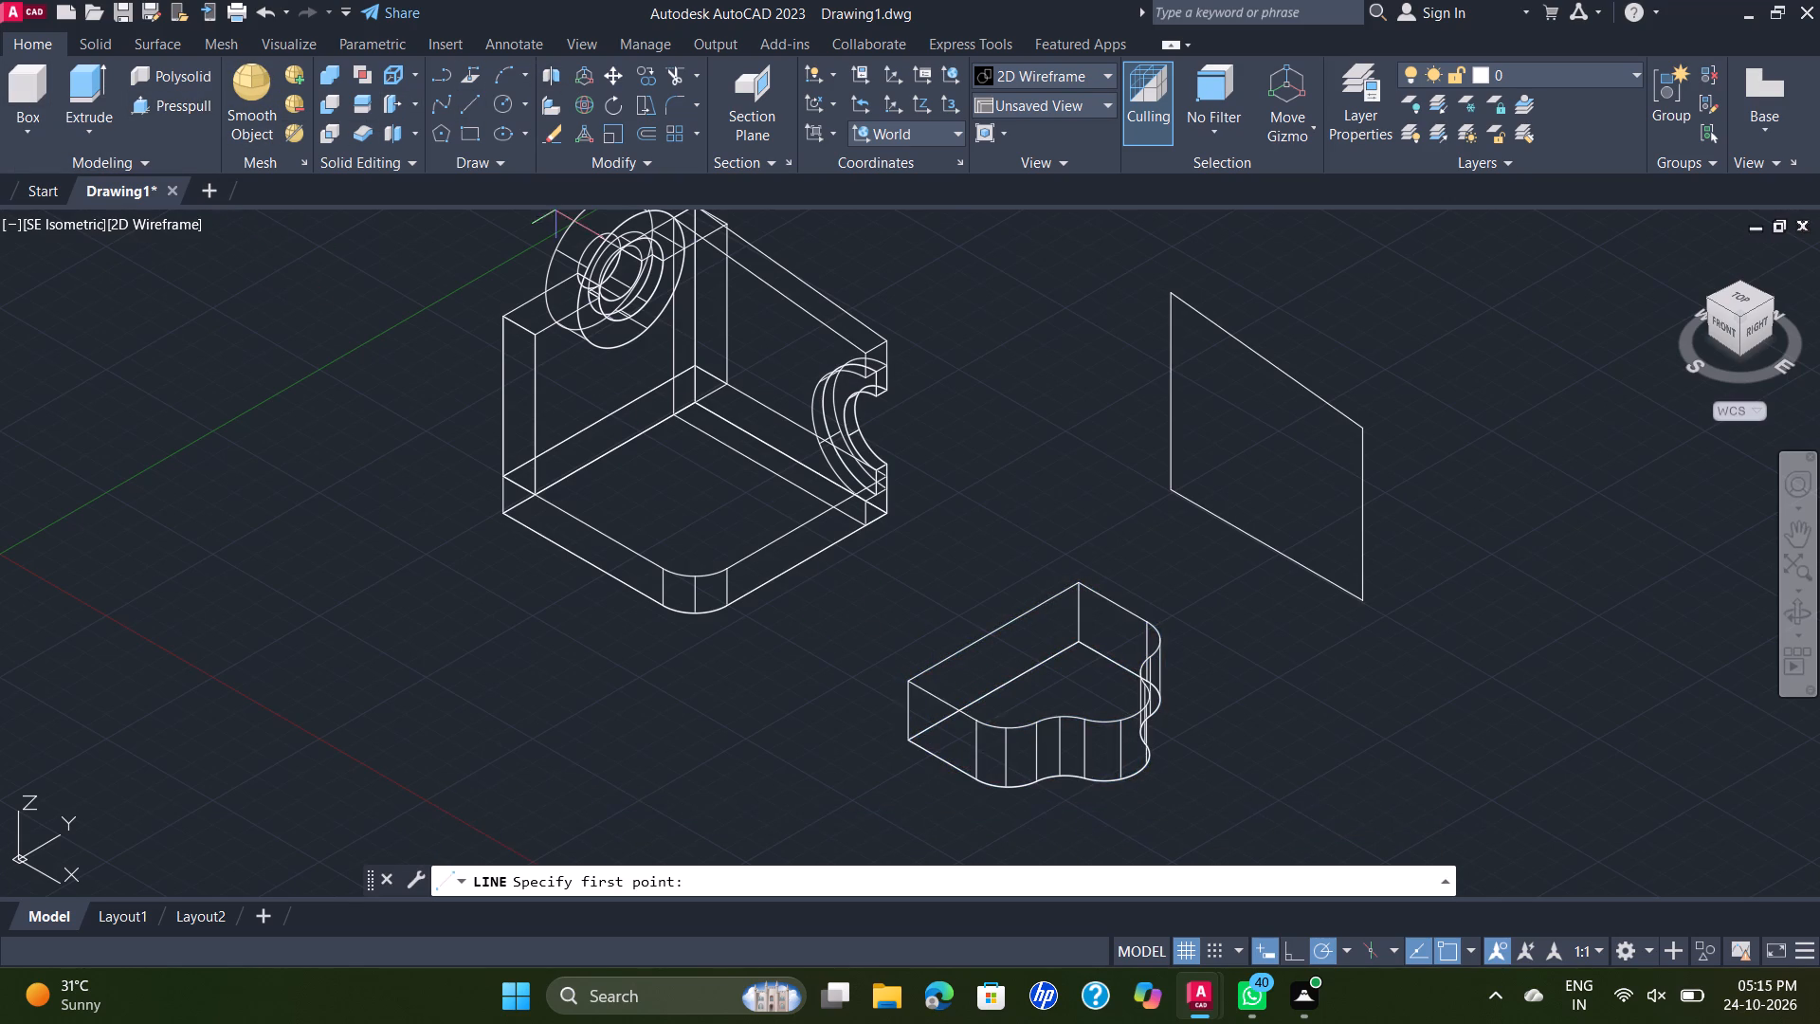
{"action": "scroll", "coordinate": [561, 482], "scroll_direction": "up", "scroll_amount": 2}
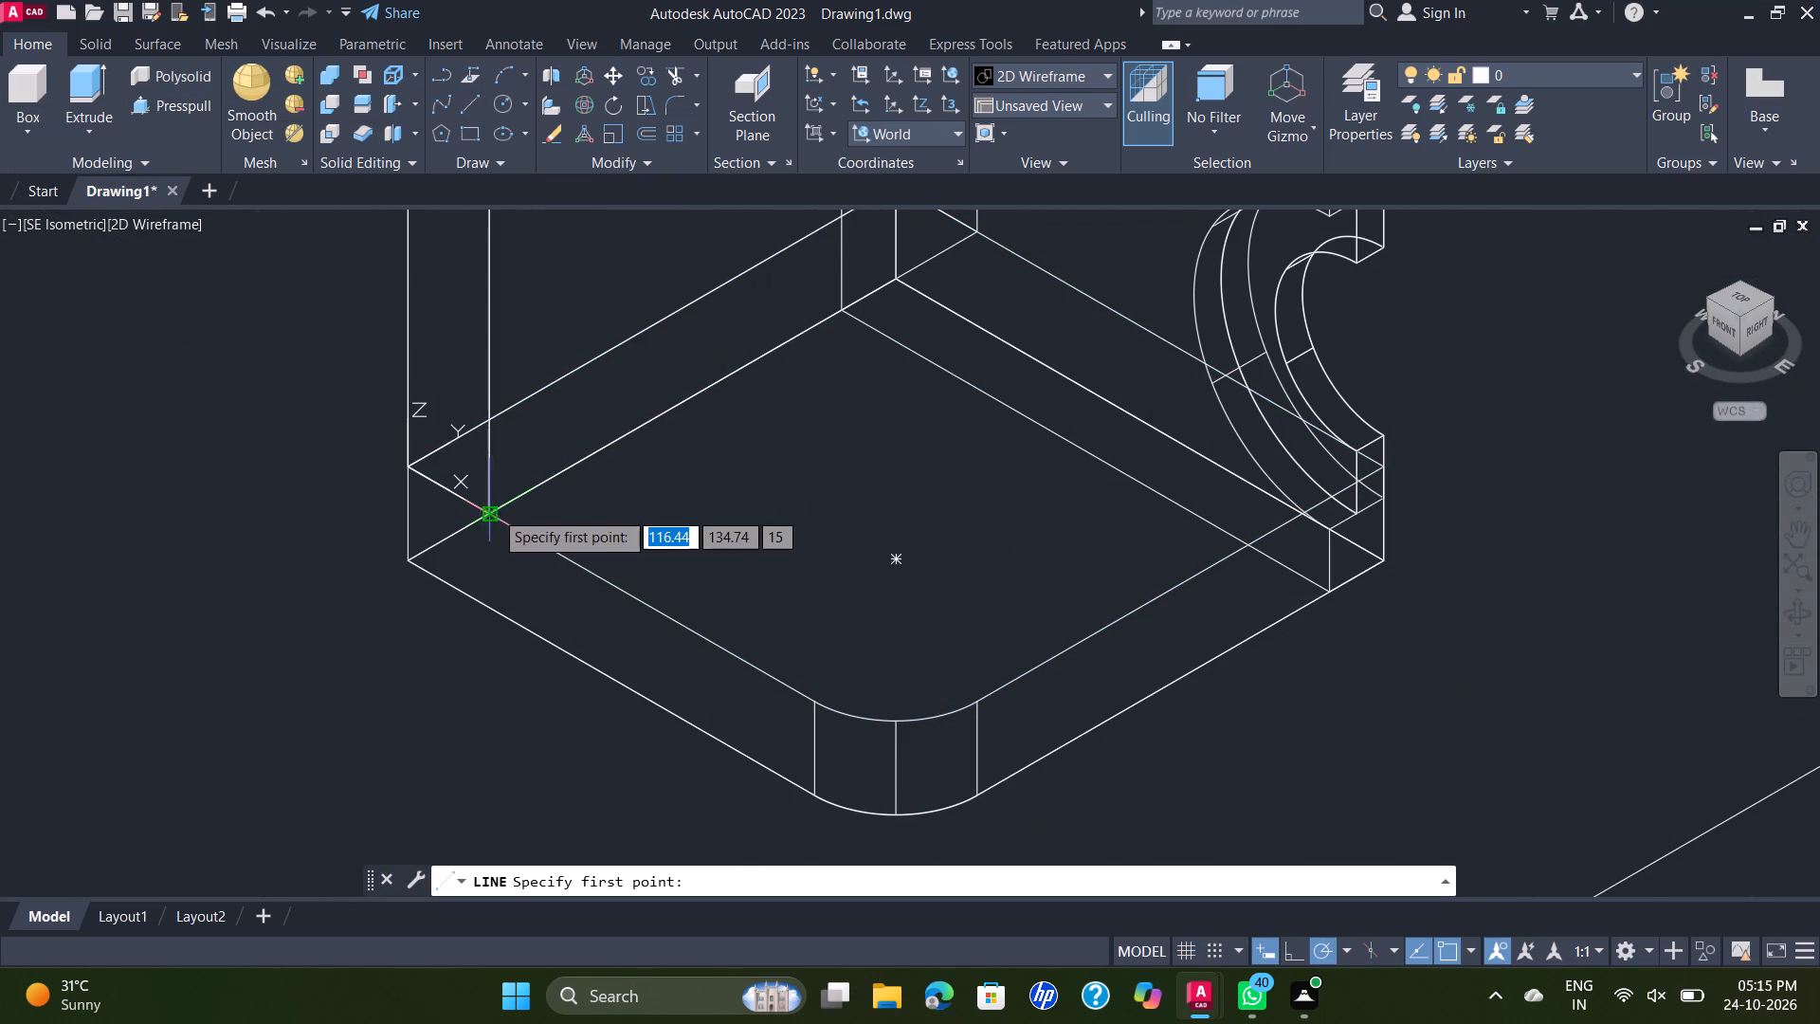
{"action": "left_click", "coordinate": [493, 510]}
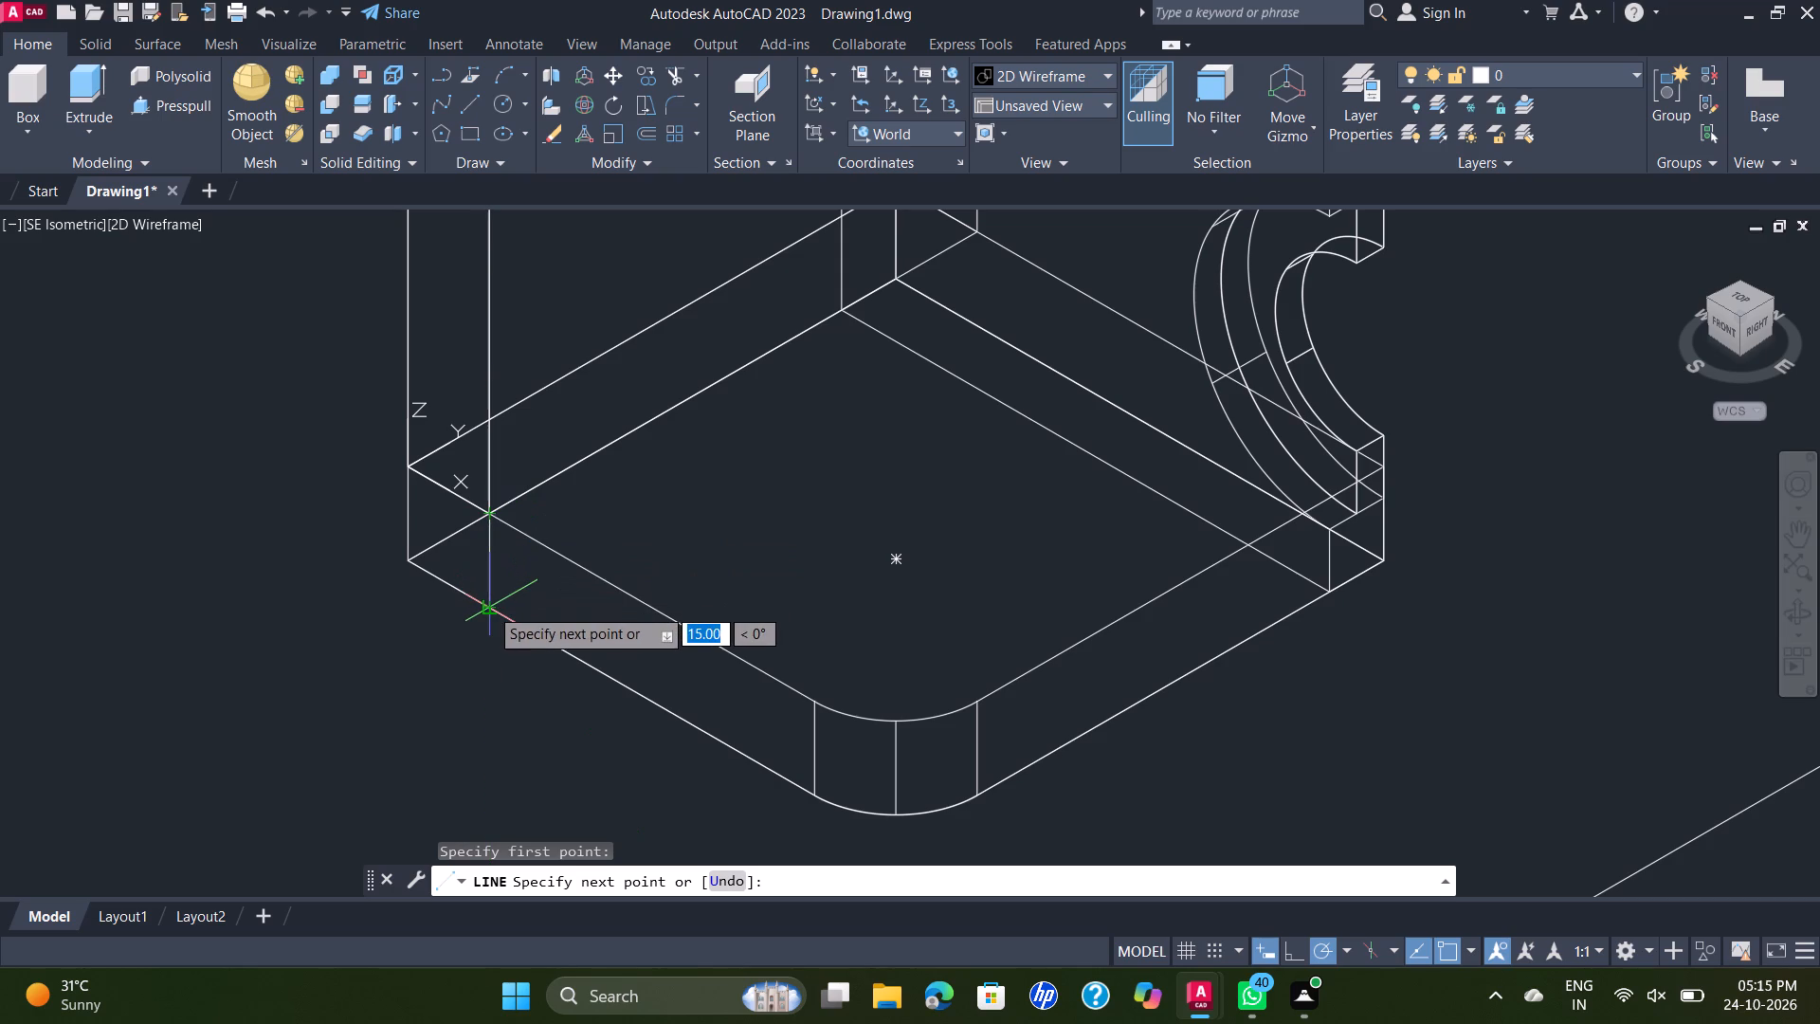
{"action": "left_click", "coordinate": [489, 607]}
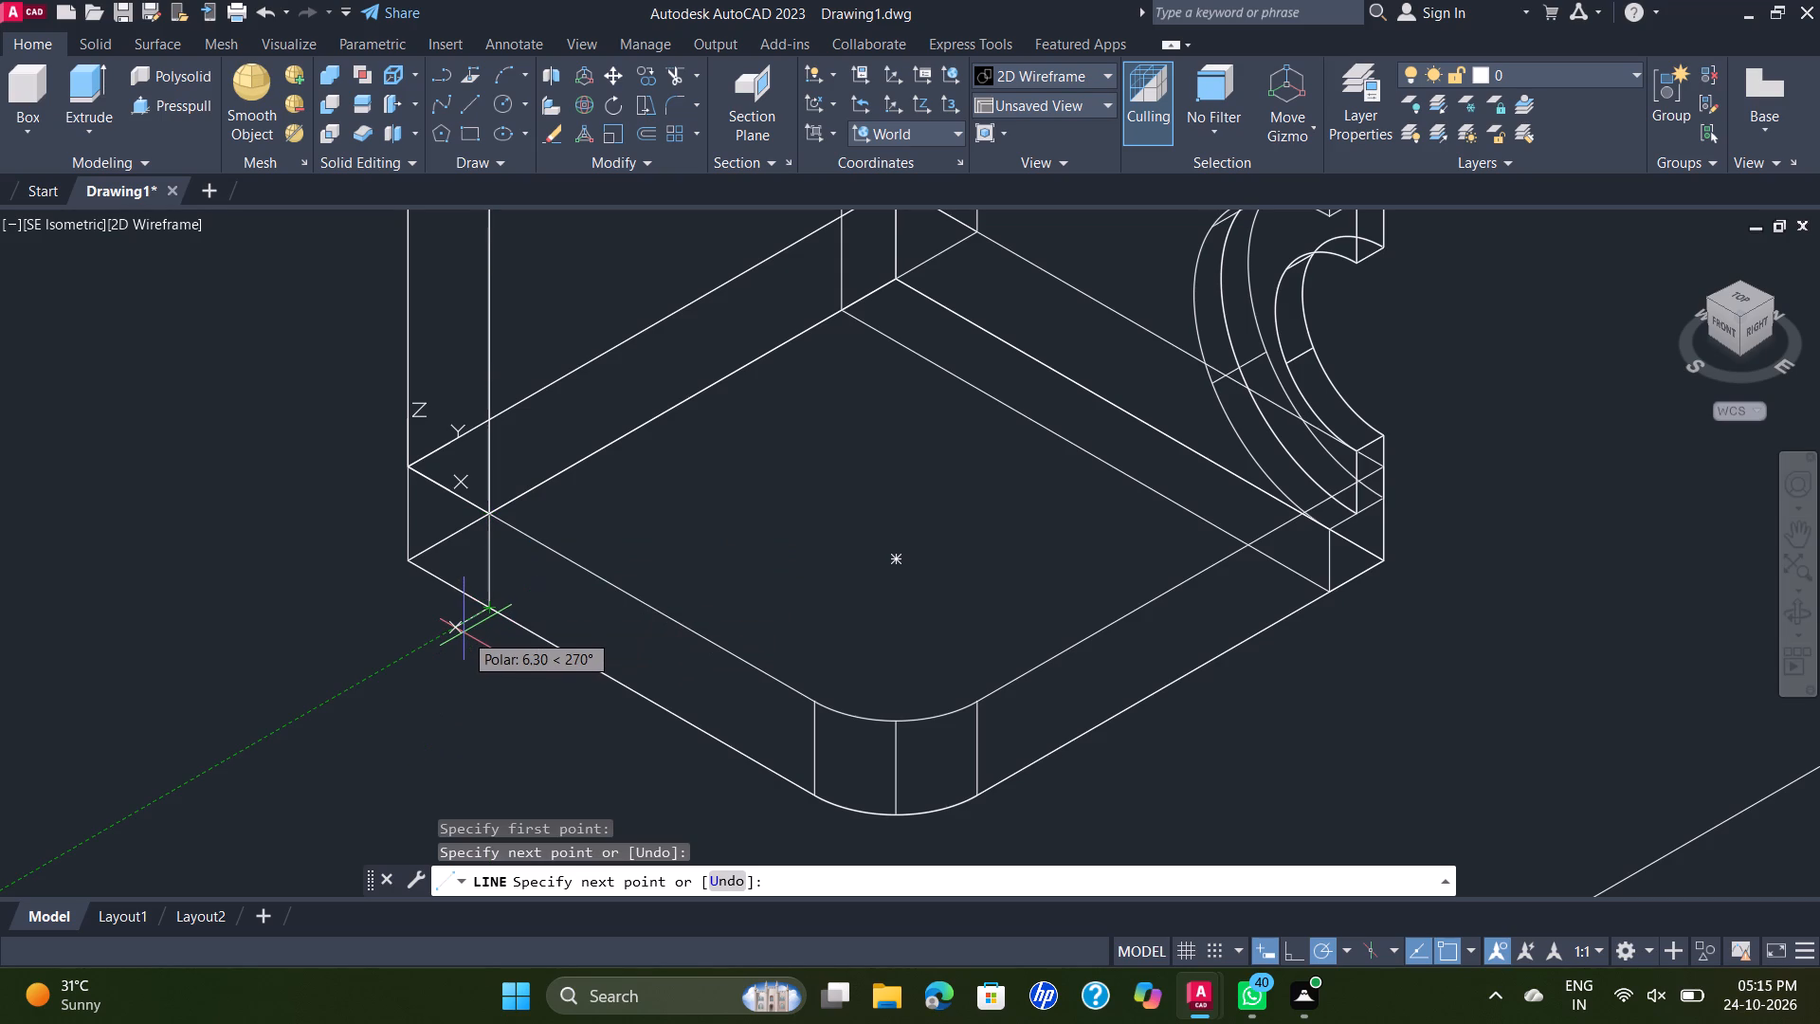
{"action": "key", "text": "Escape"}
{"action": "scroll", "coordinate": [460, 631], "scroll_direction": "down", "scroll_amount": 2}
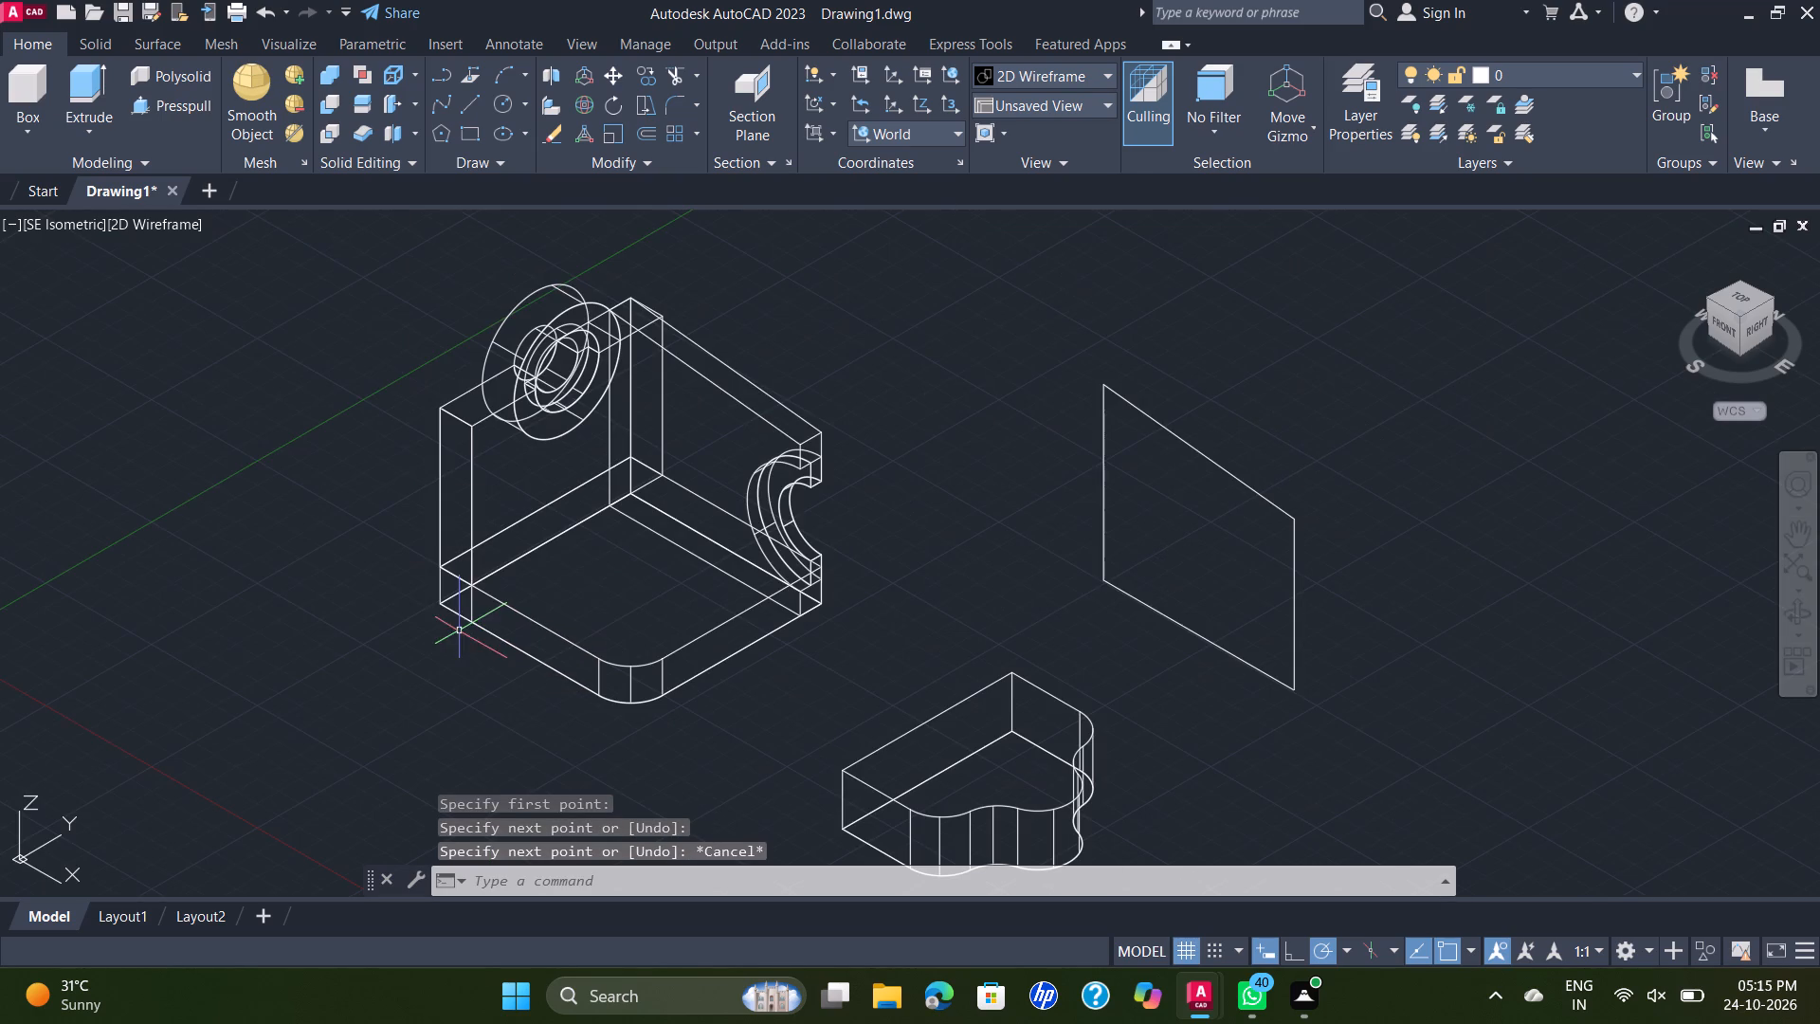
Move the lobed solid by its bottom outer corner onto the base top, at the upper end of the 15 mm vertical line.
{"action": "left_click", "coordinate": [864, 762]}
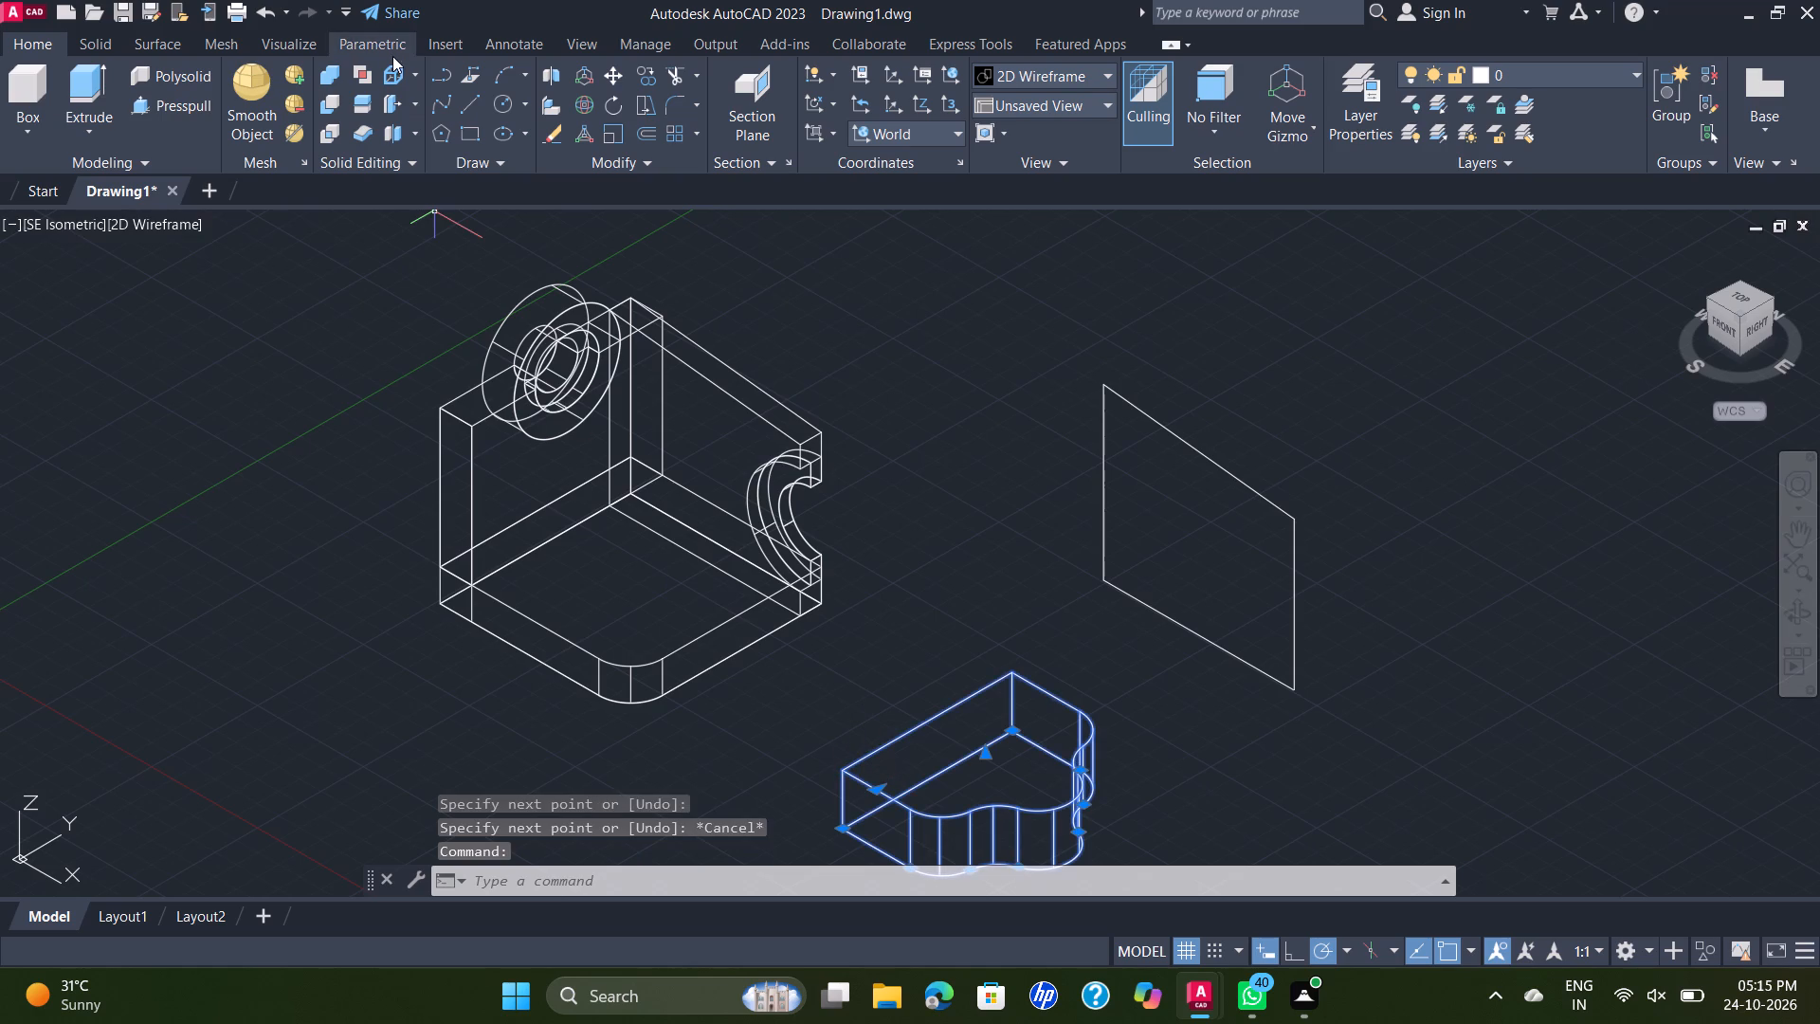
{"action": "left_click", "coordinate": [622, 78]}
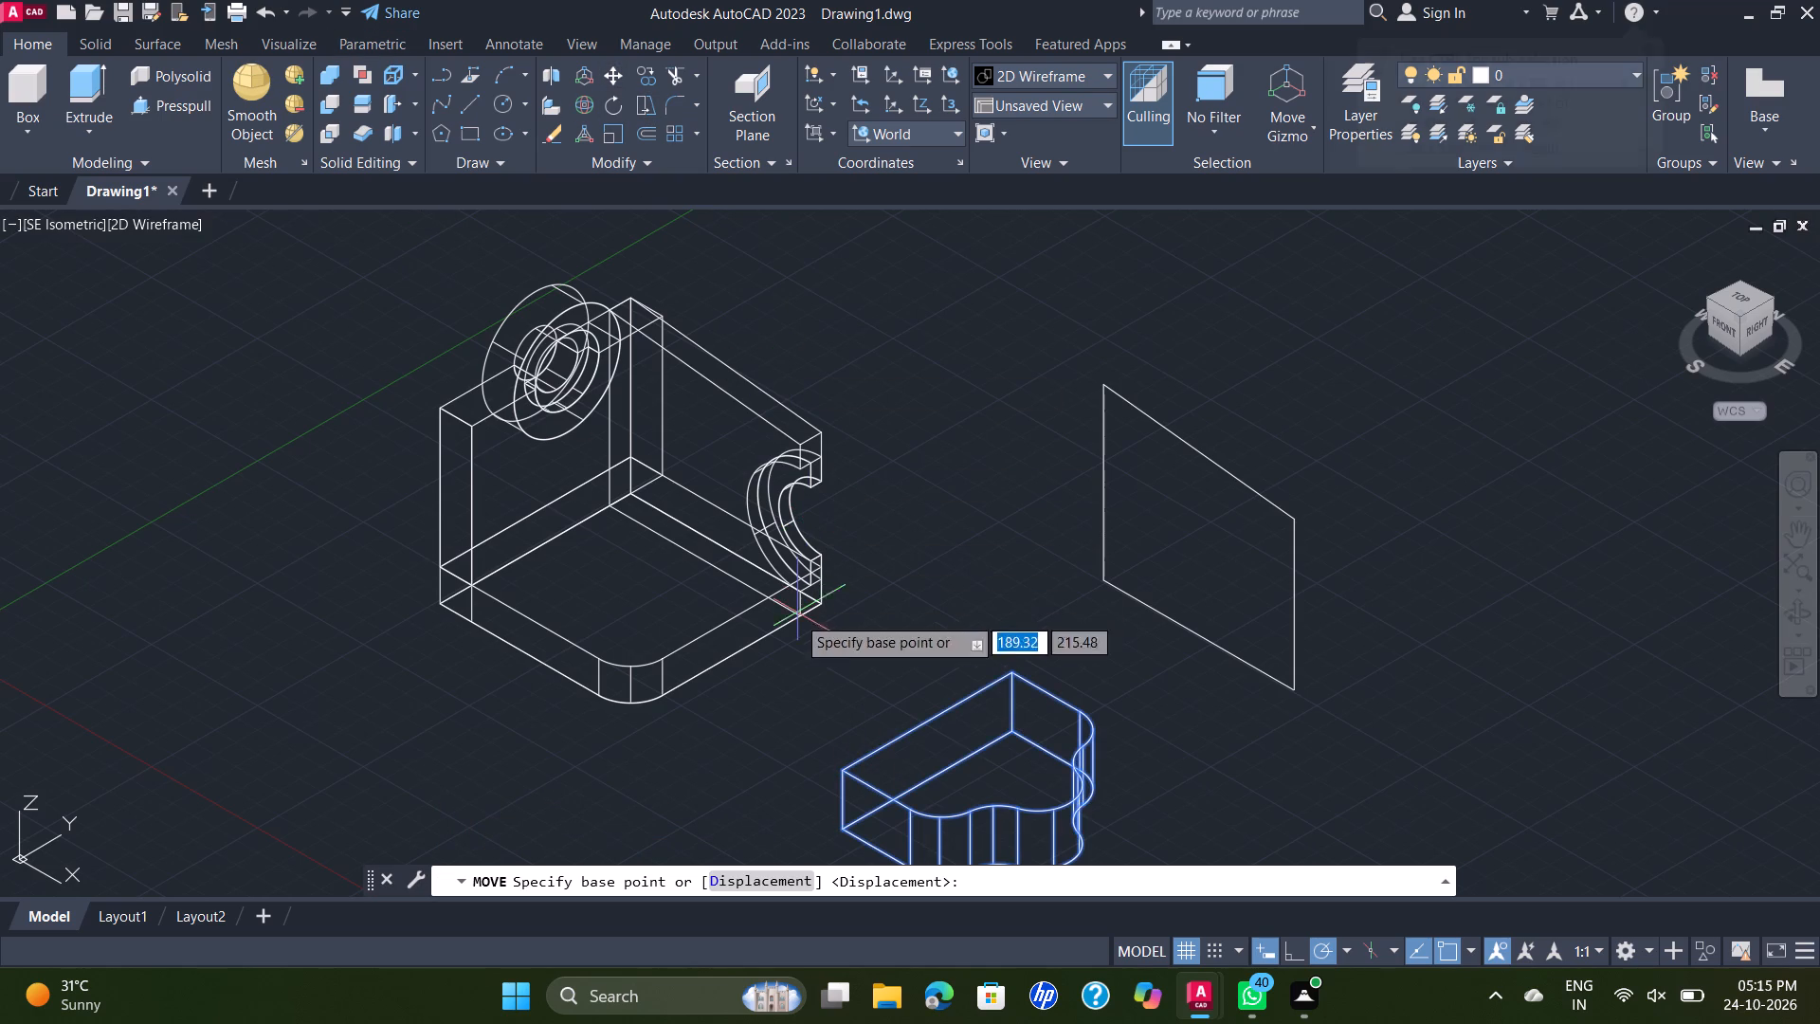
{"action": "left_click", "coordinate": [841, 826]}
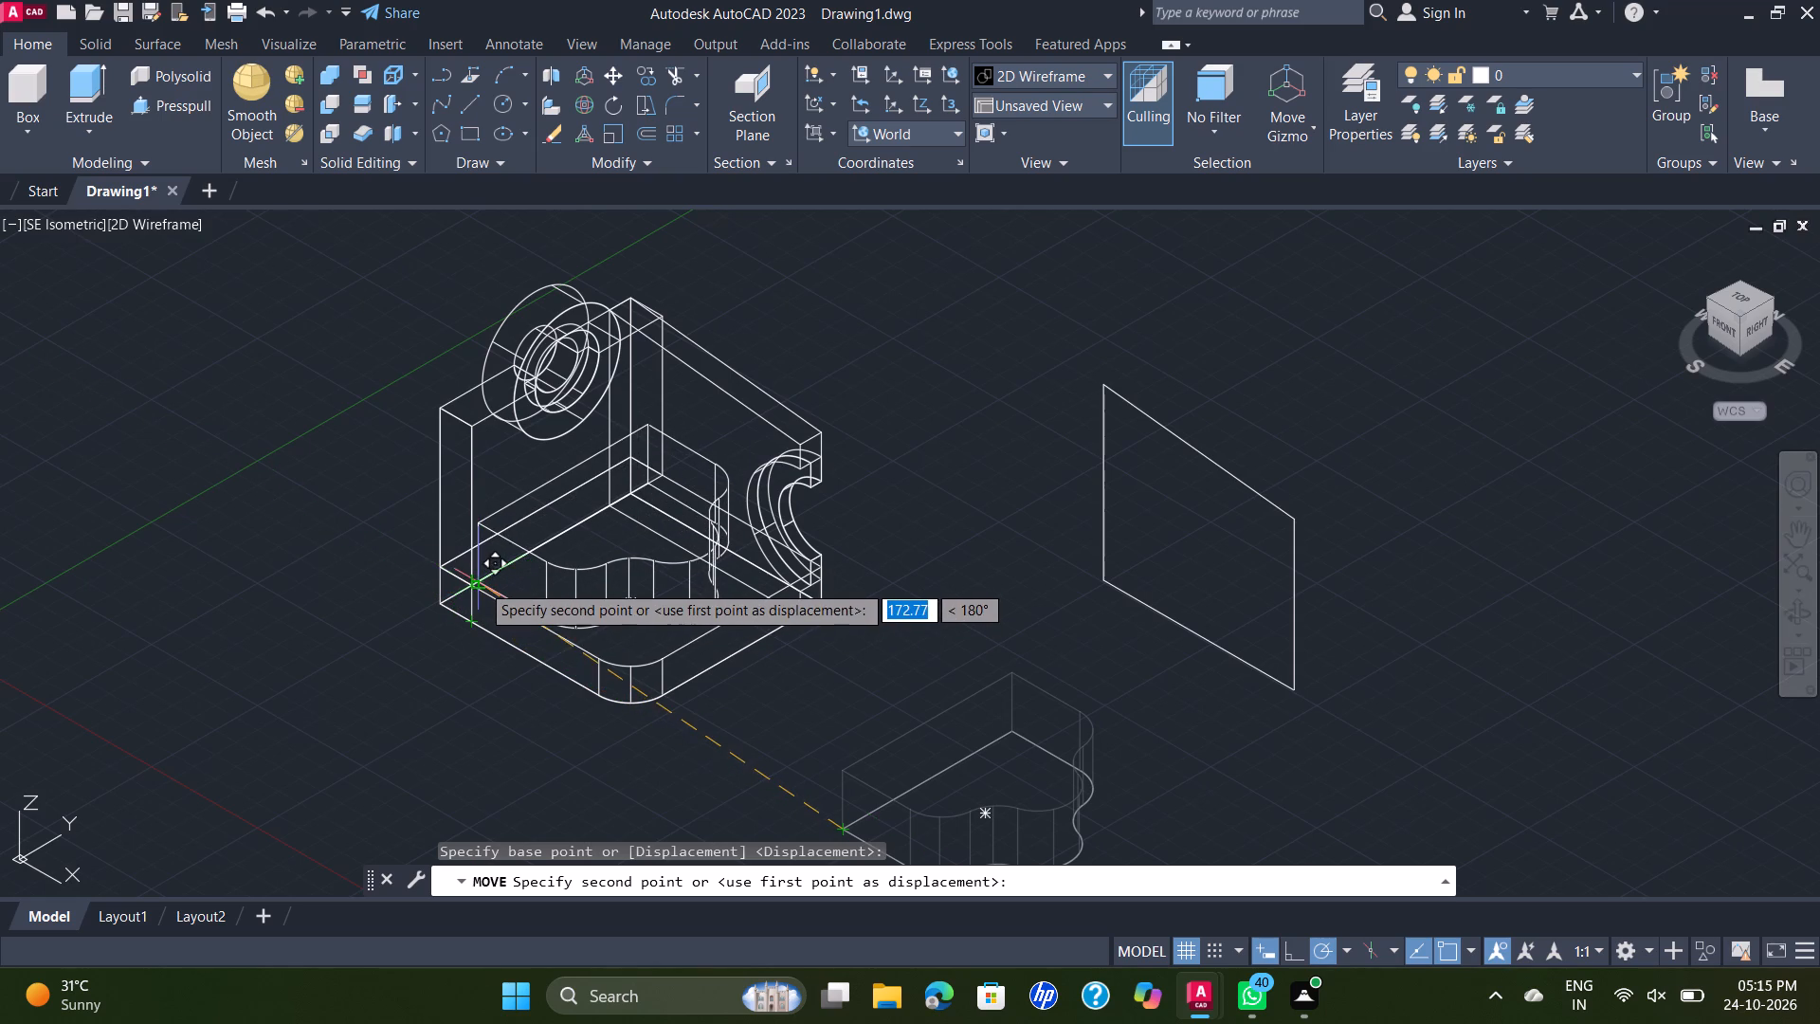
{"action": "scroll", "coordinate": [481, 583], "scroll_direction": "up", "scroll_amount": 1}
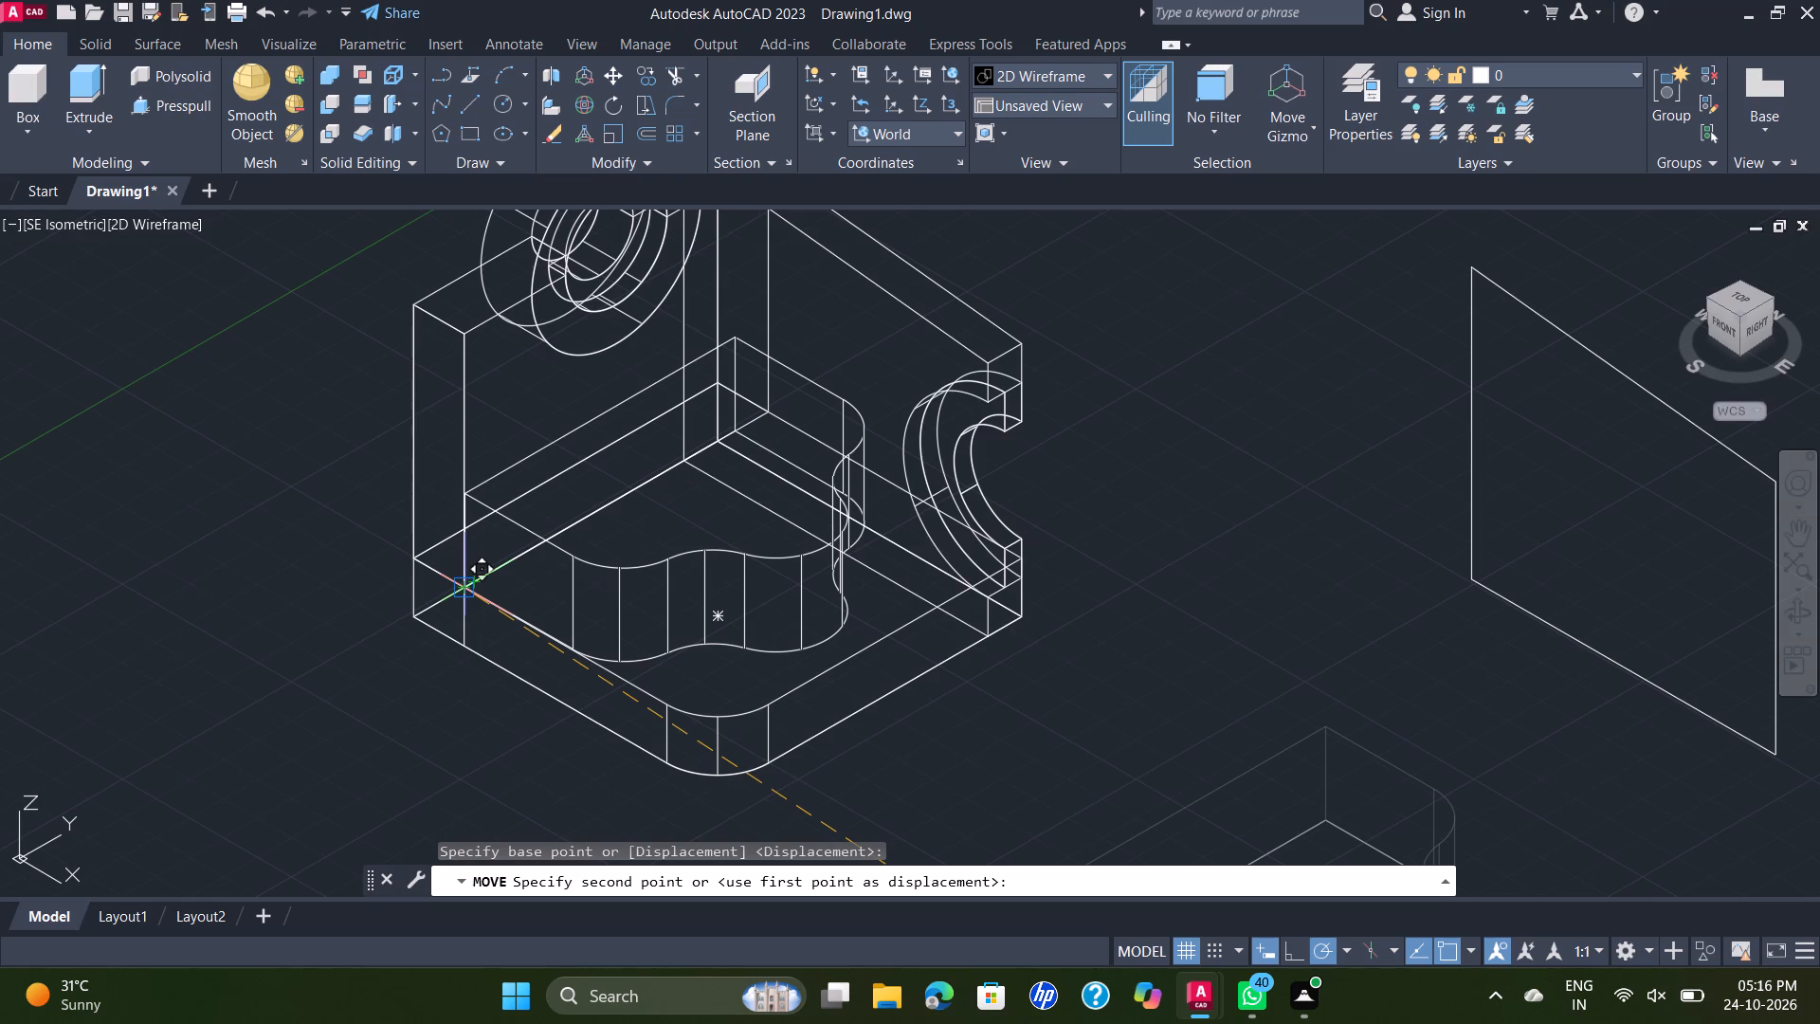
{"action": "left_click", "coordinate": [458, 587]}
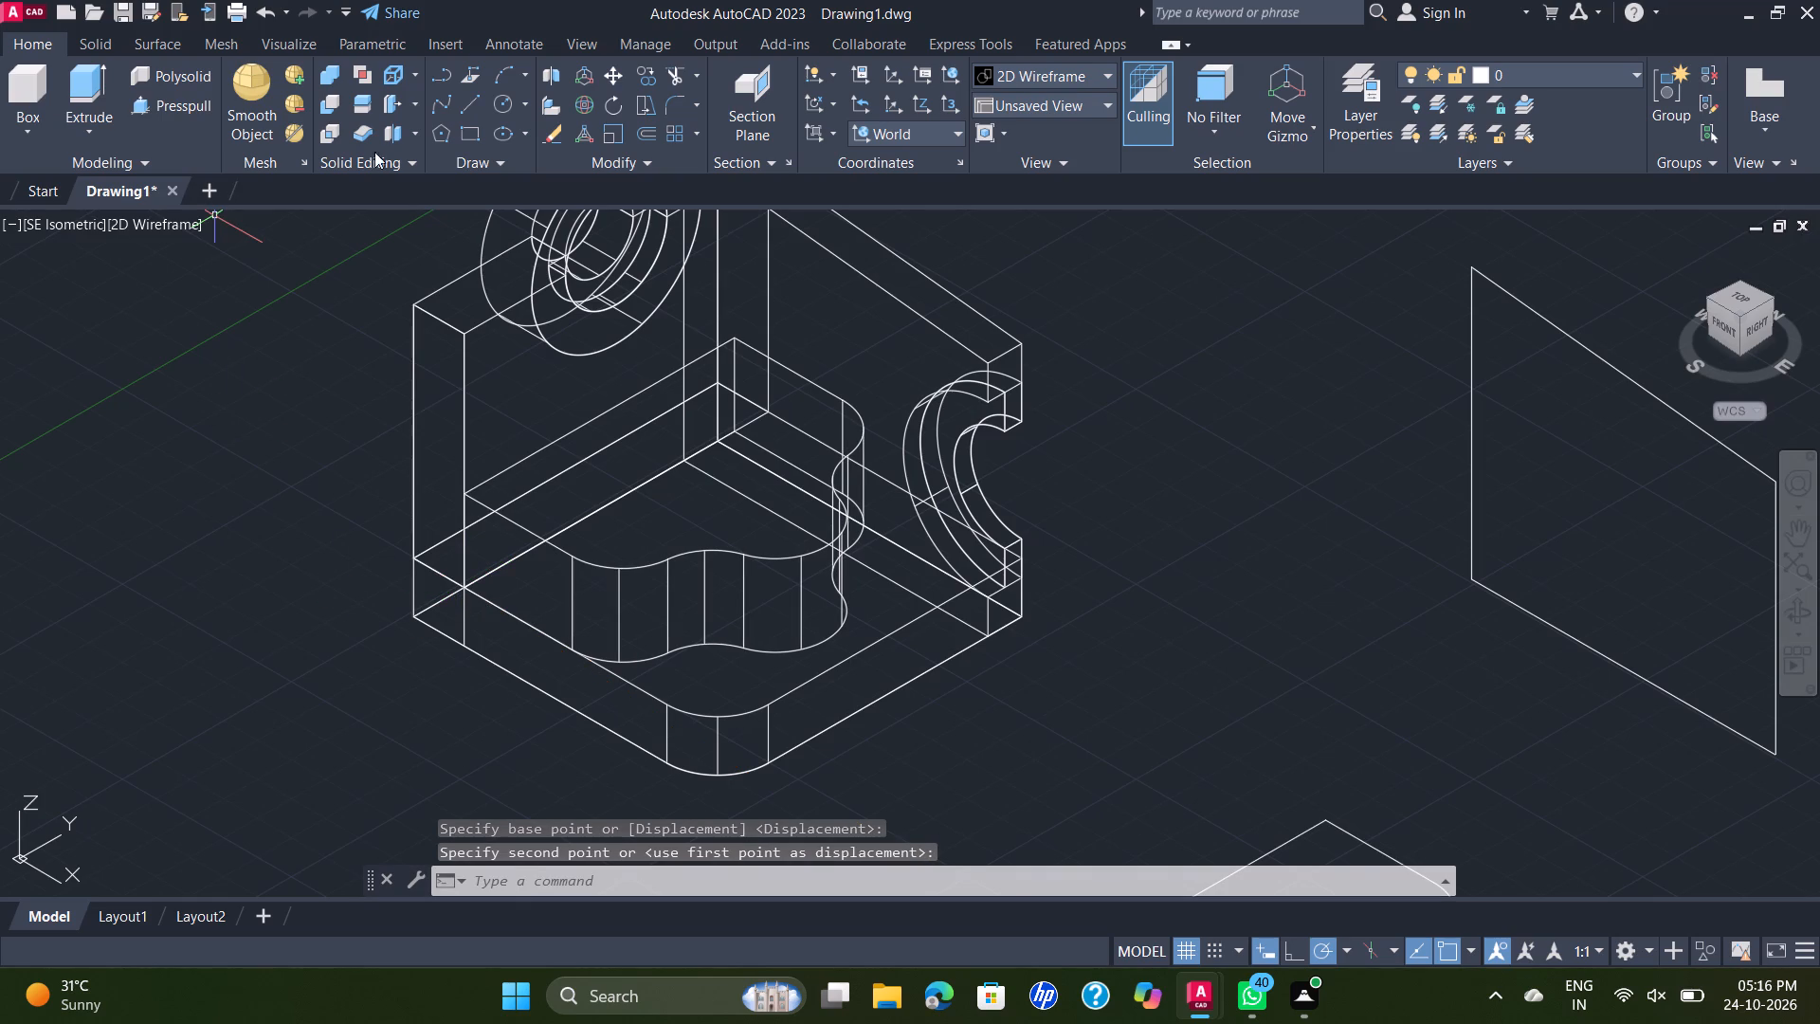
Set the model's visual style to Shades of Gray.
{"action": "left_click", "coordinate": [179, 225]}
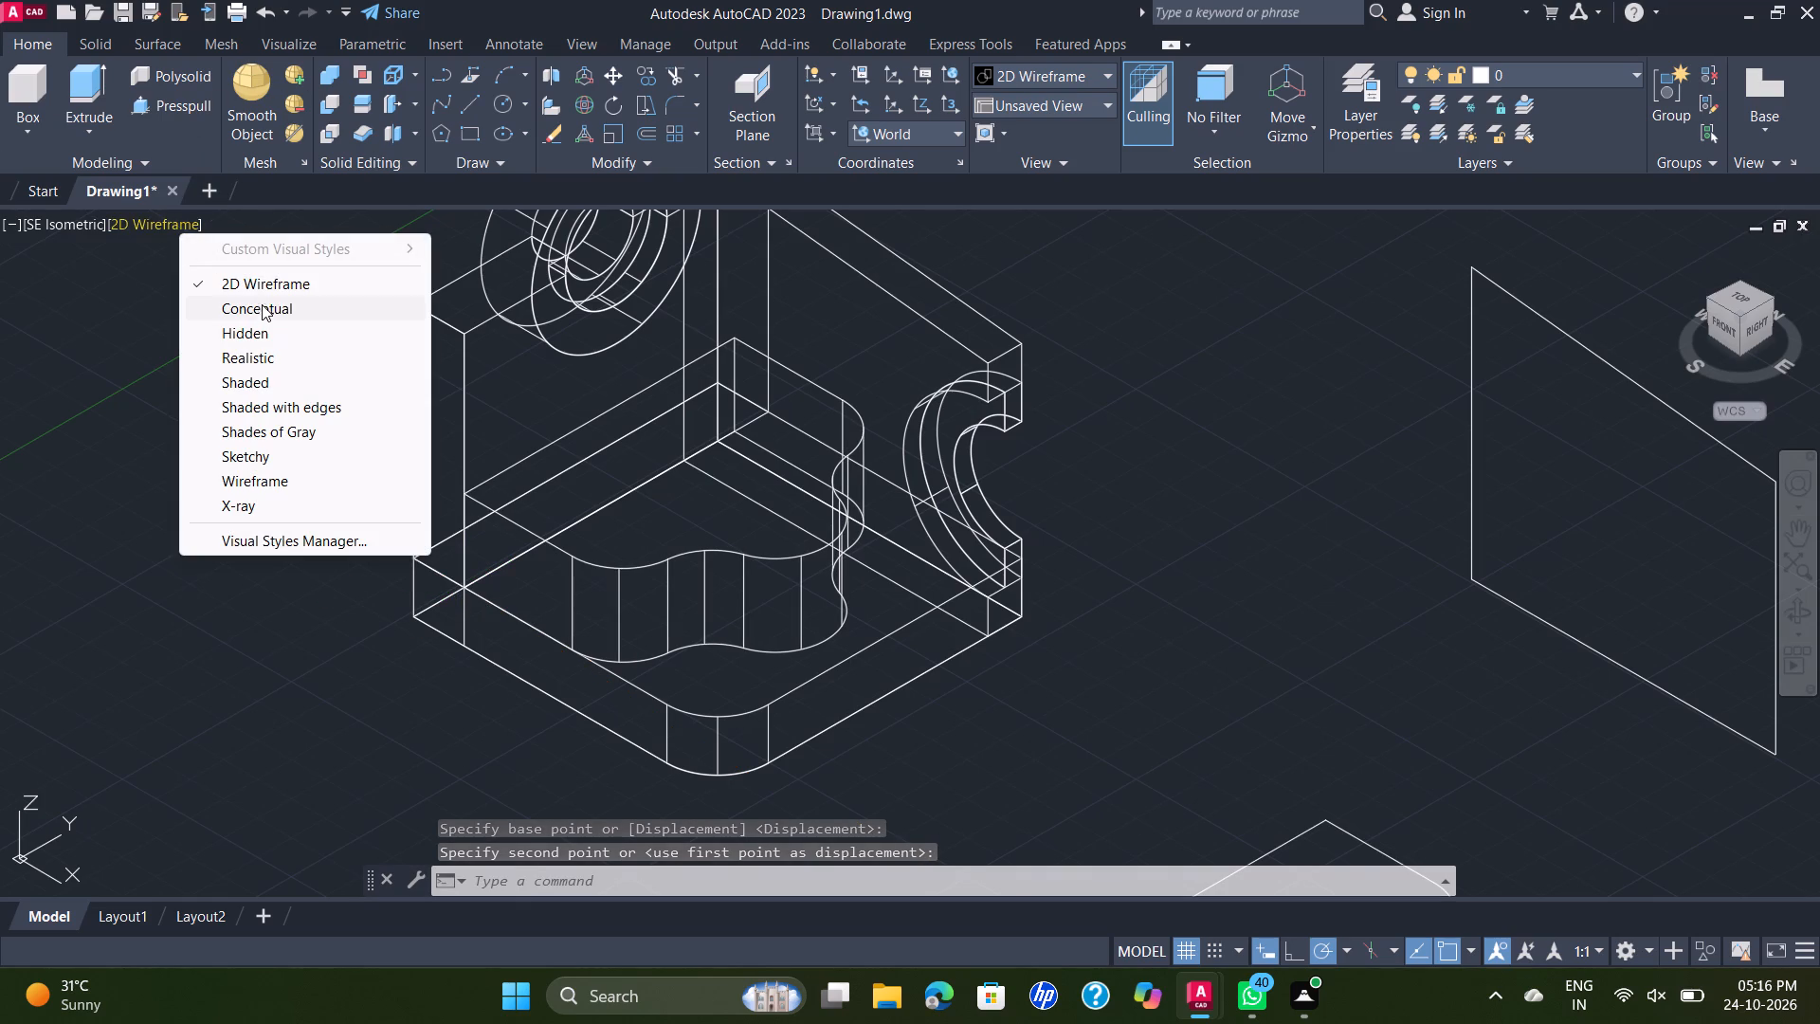
{"action": "left_click", "coordinate": [267, 292]}
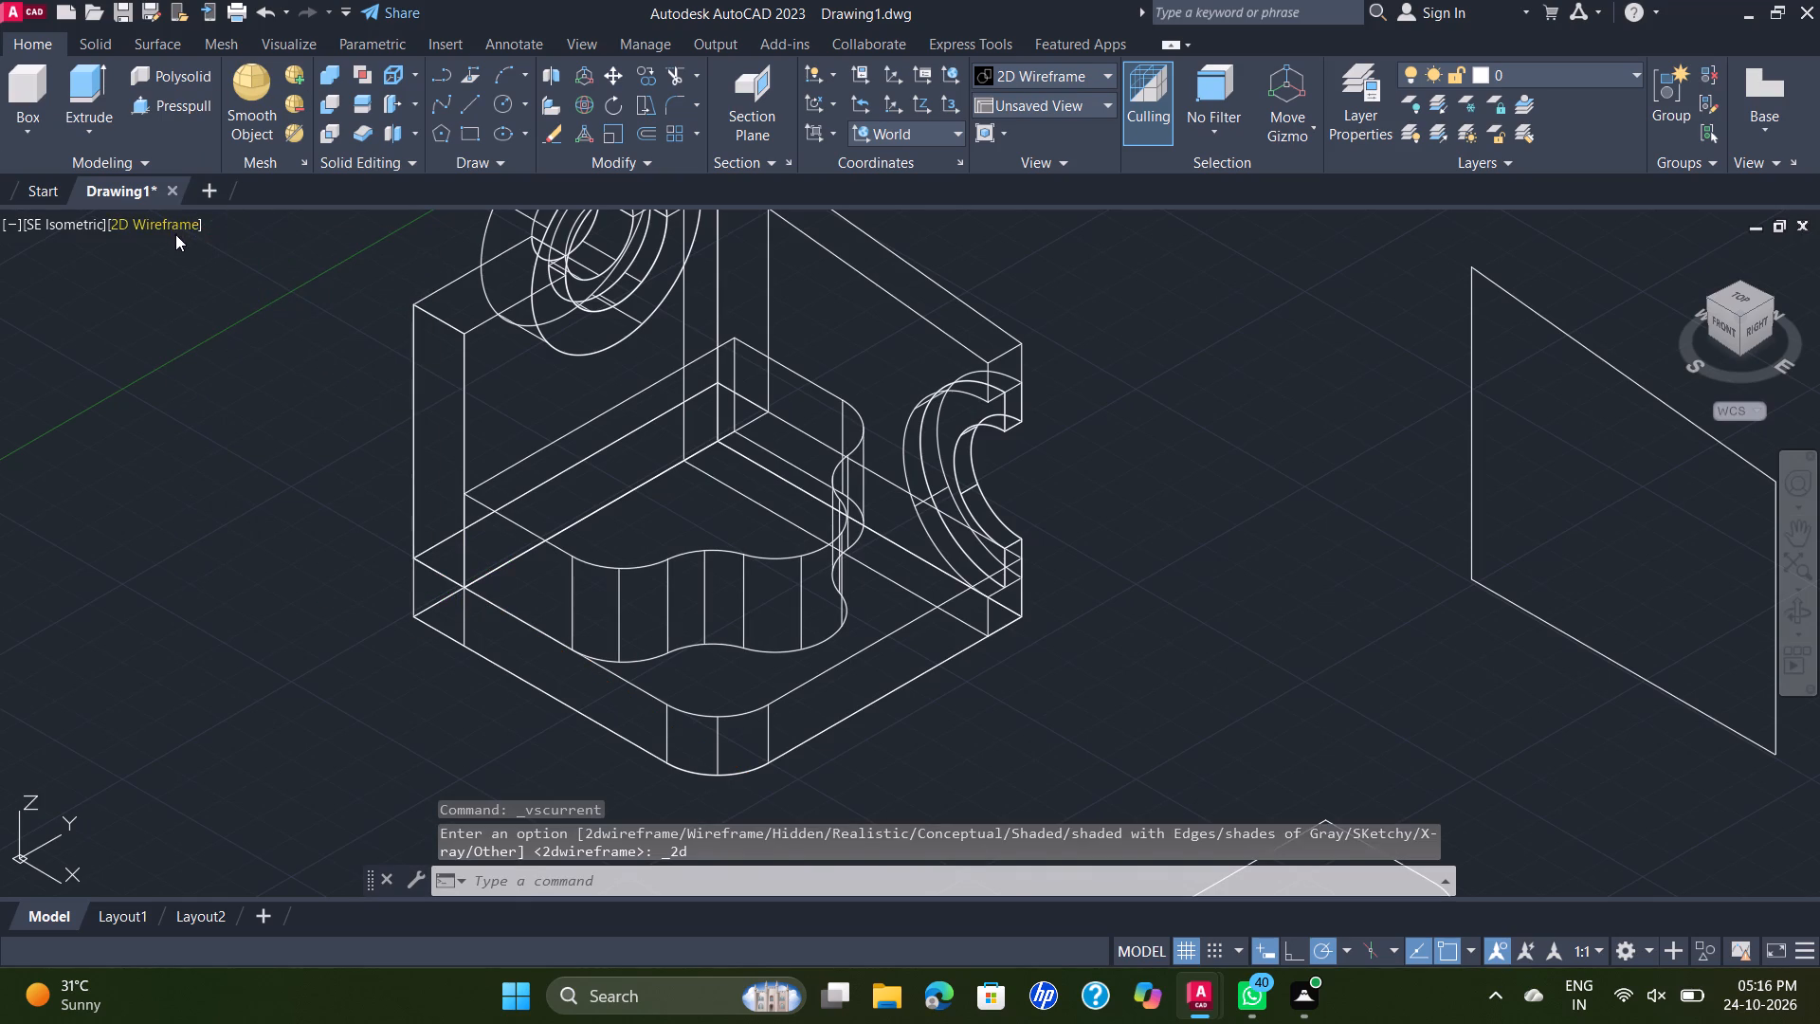
{"action": "left_click", "coordinate": [179, 224]}
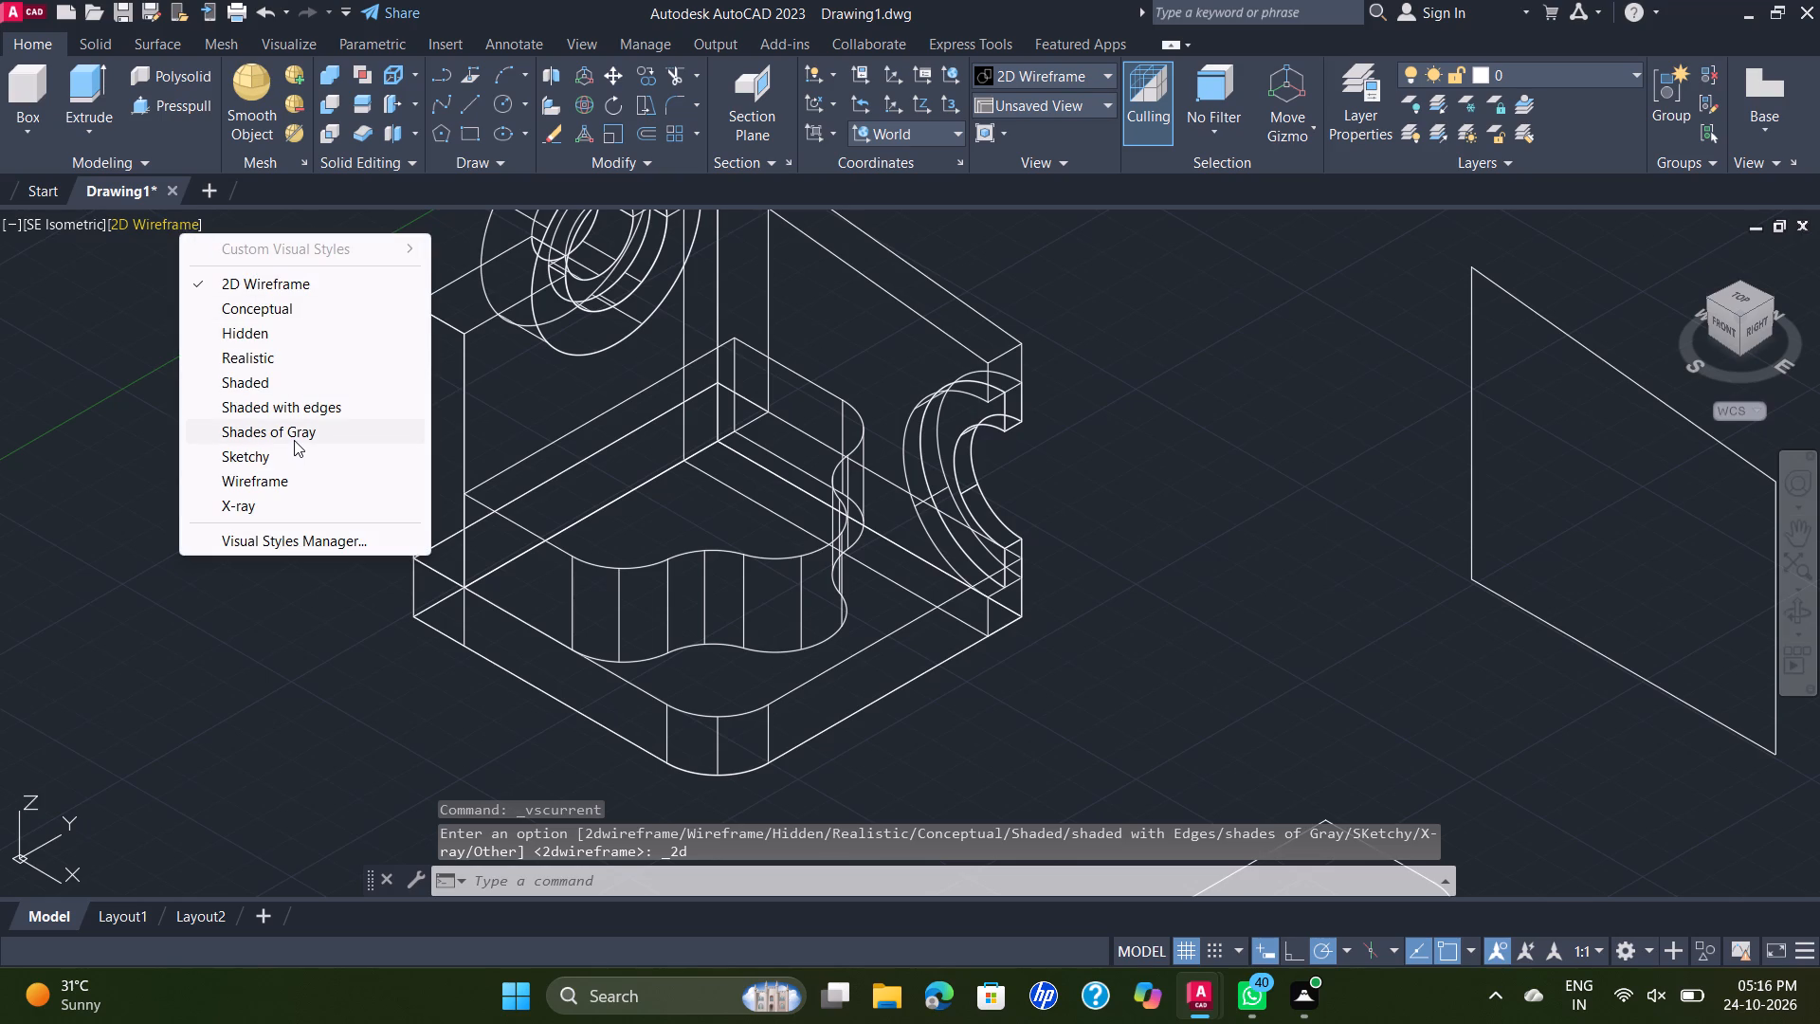
{"action": "left_click", "coordinate": [296, 430]}
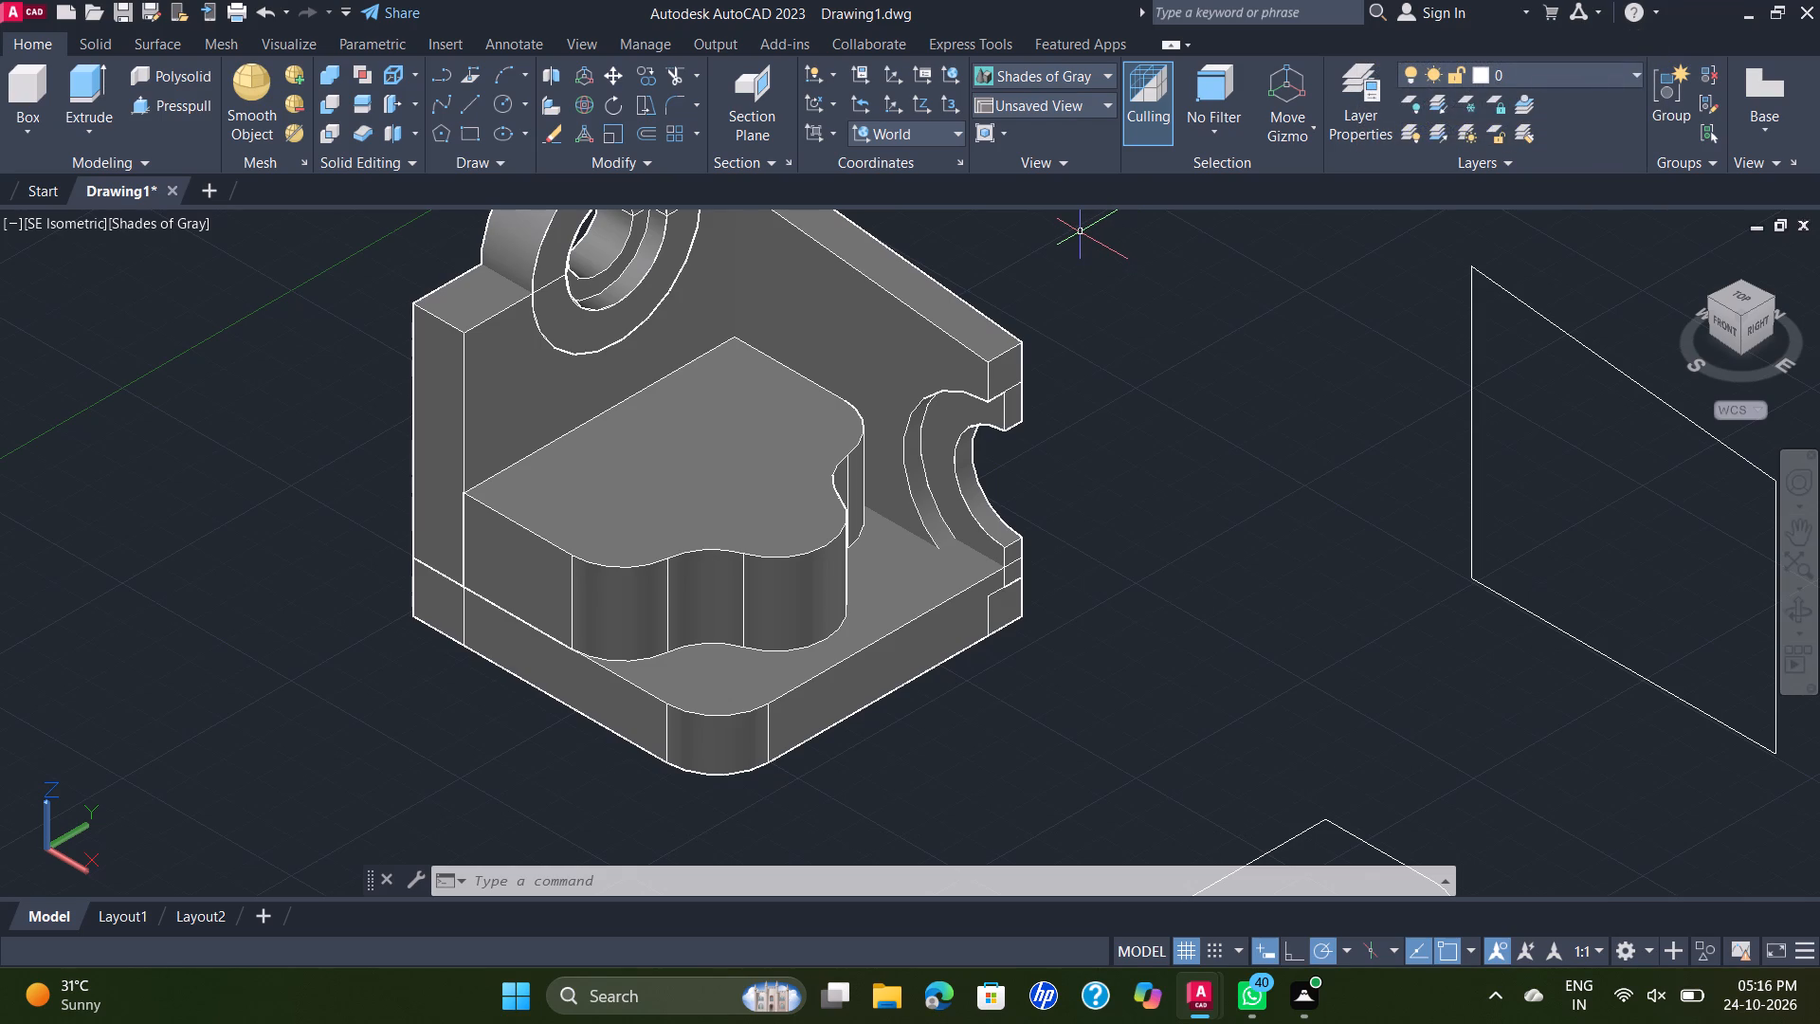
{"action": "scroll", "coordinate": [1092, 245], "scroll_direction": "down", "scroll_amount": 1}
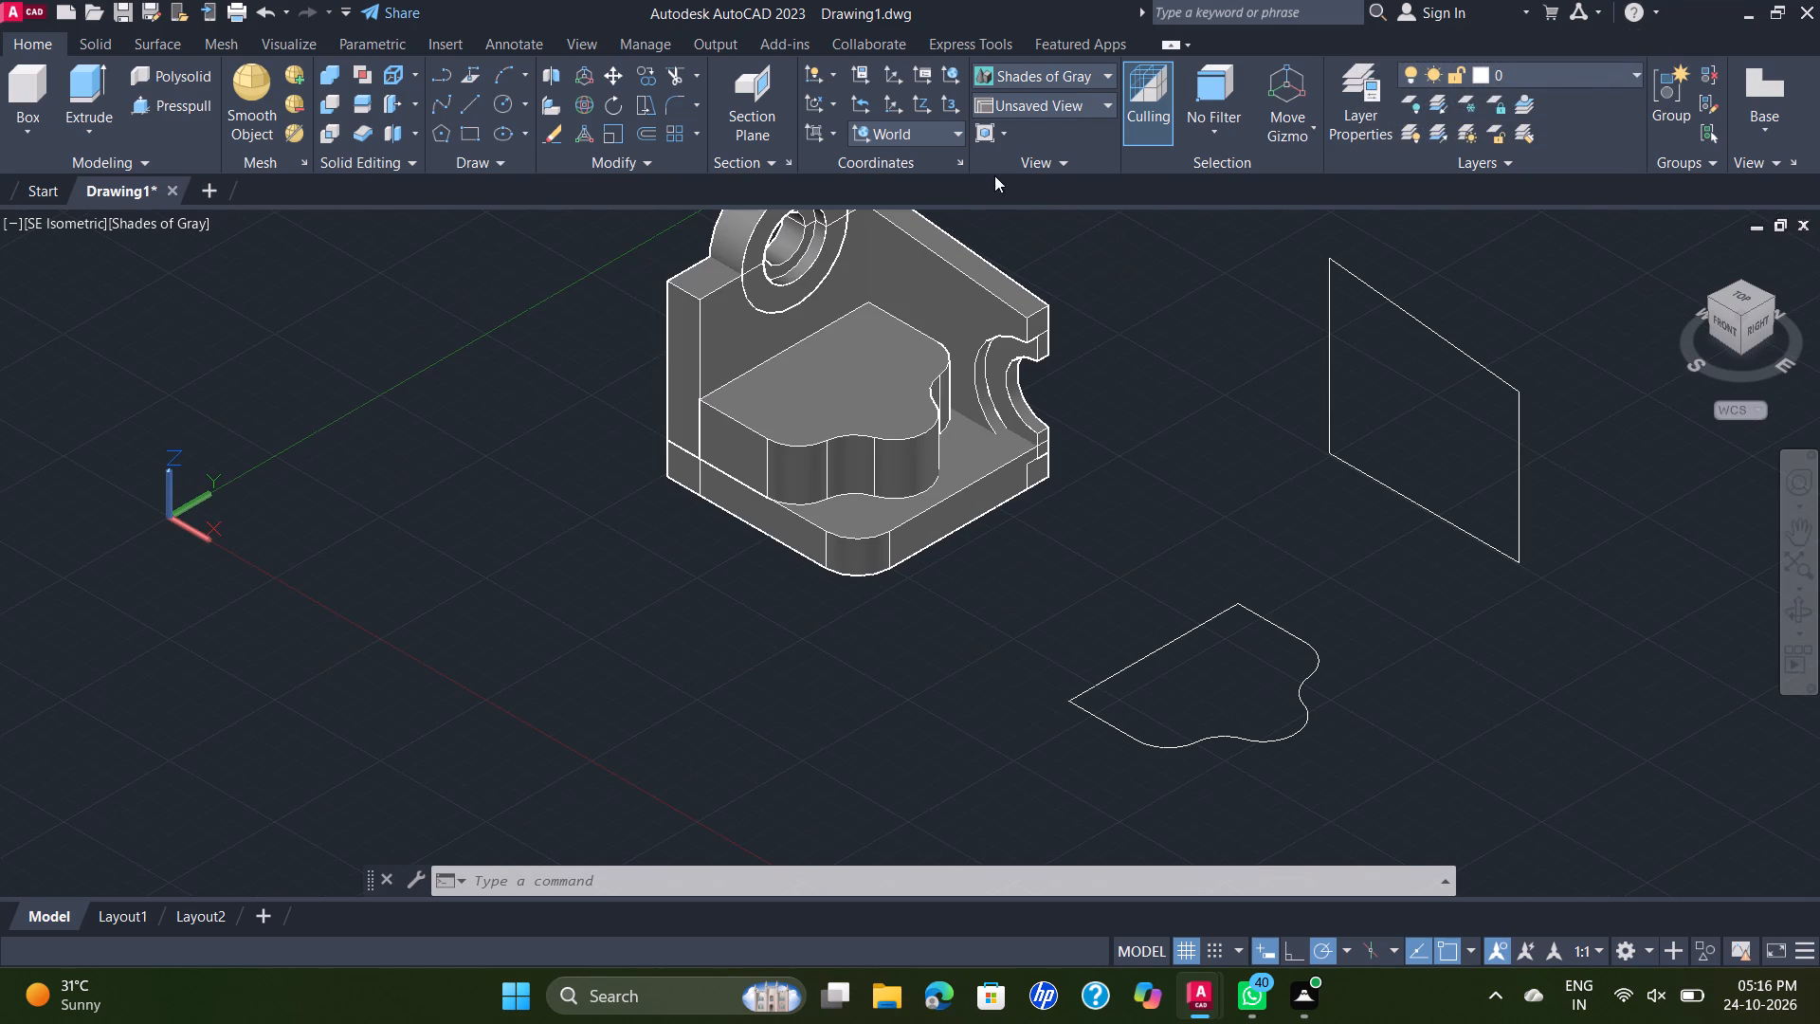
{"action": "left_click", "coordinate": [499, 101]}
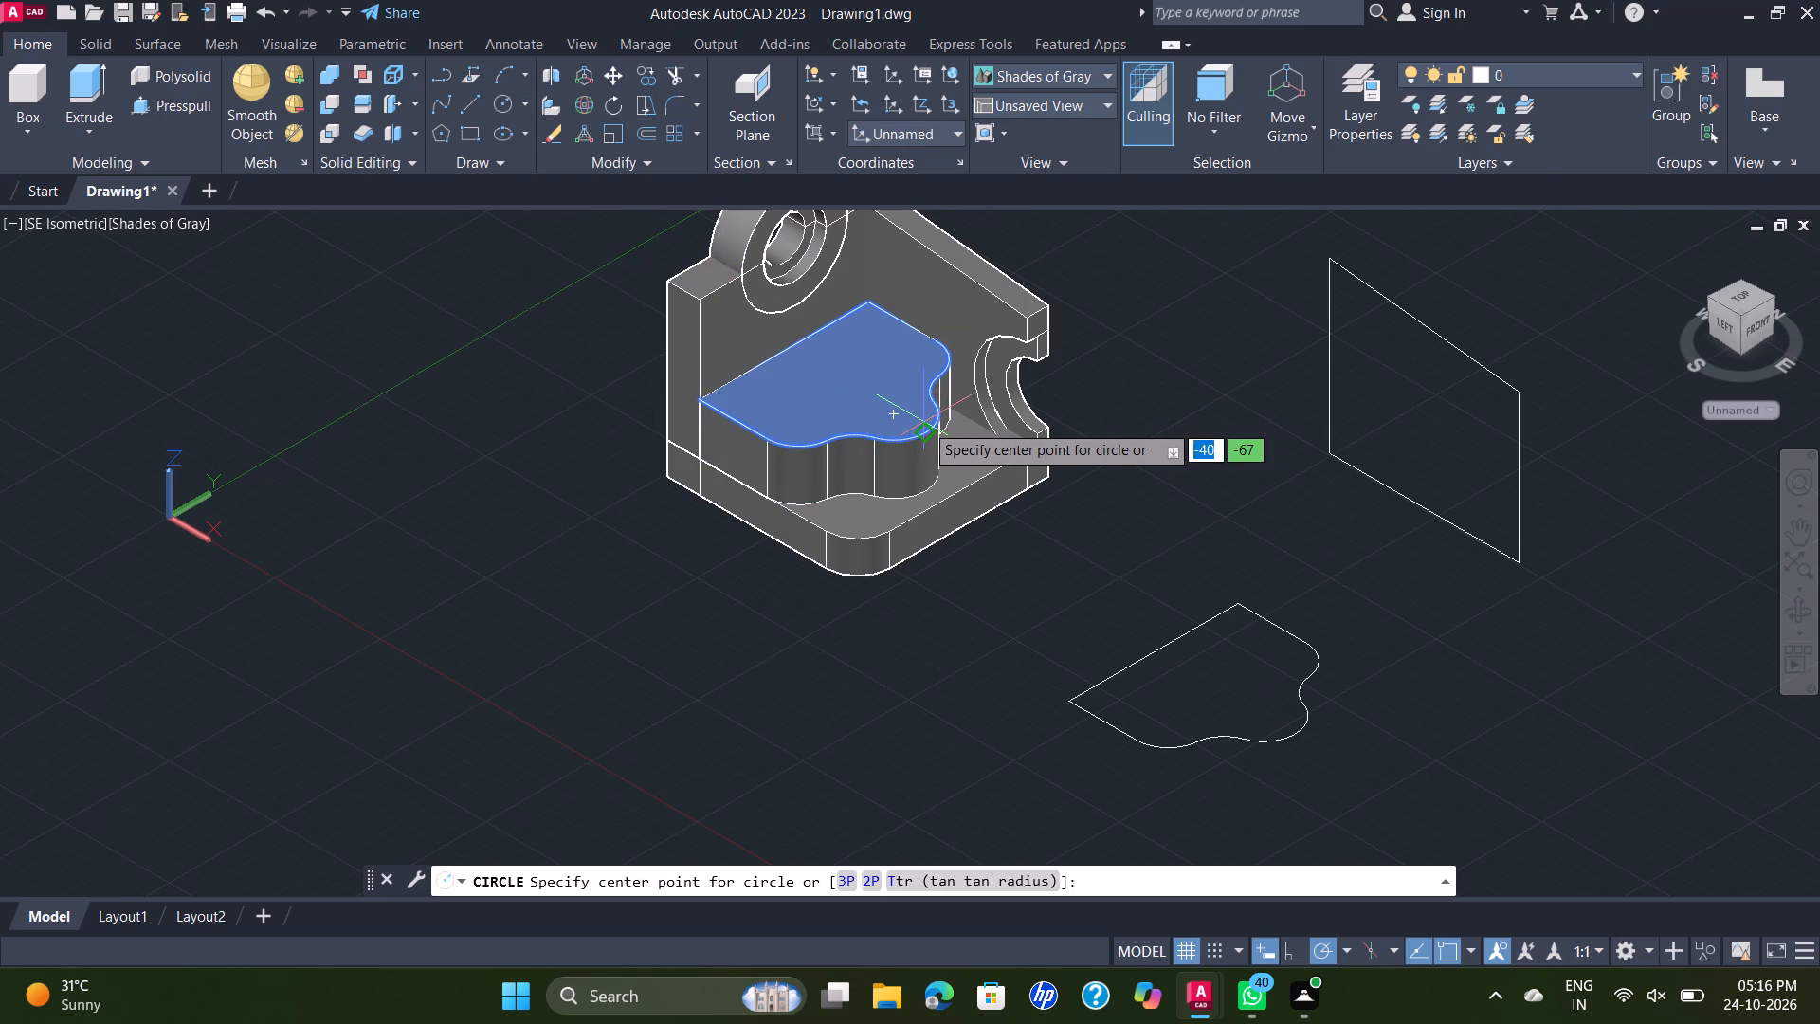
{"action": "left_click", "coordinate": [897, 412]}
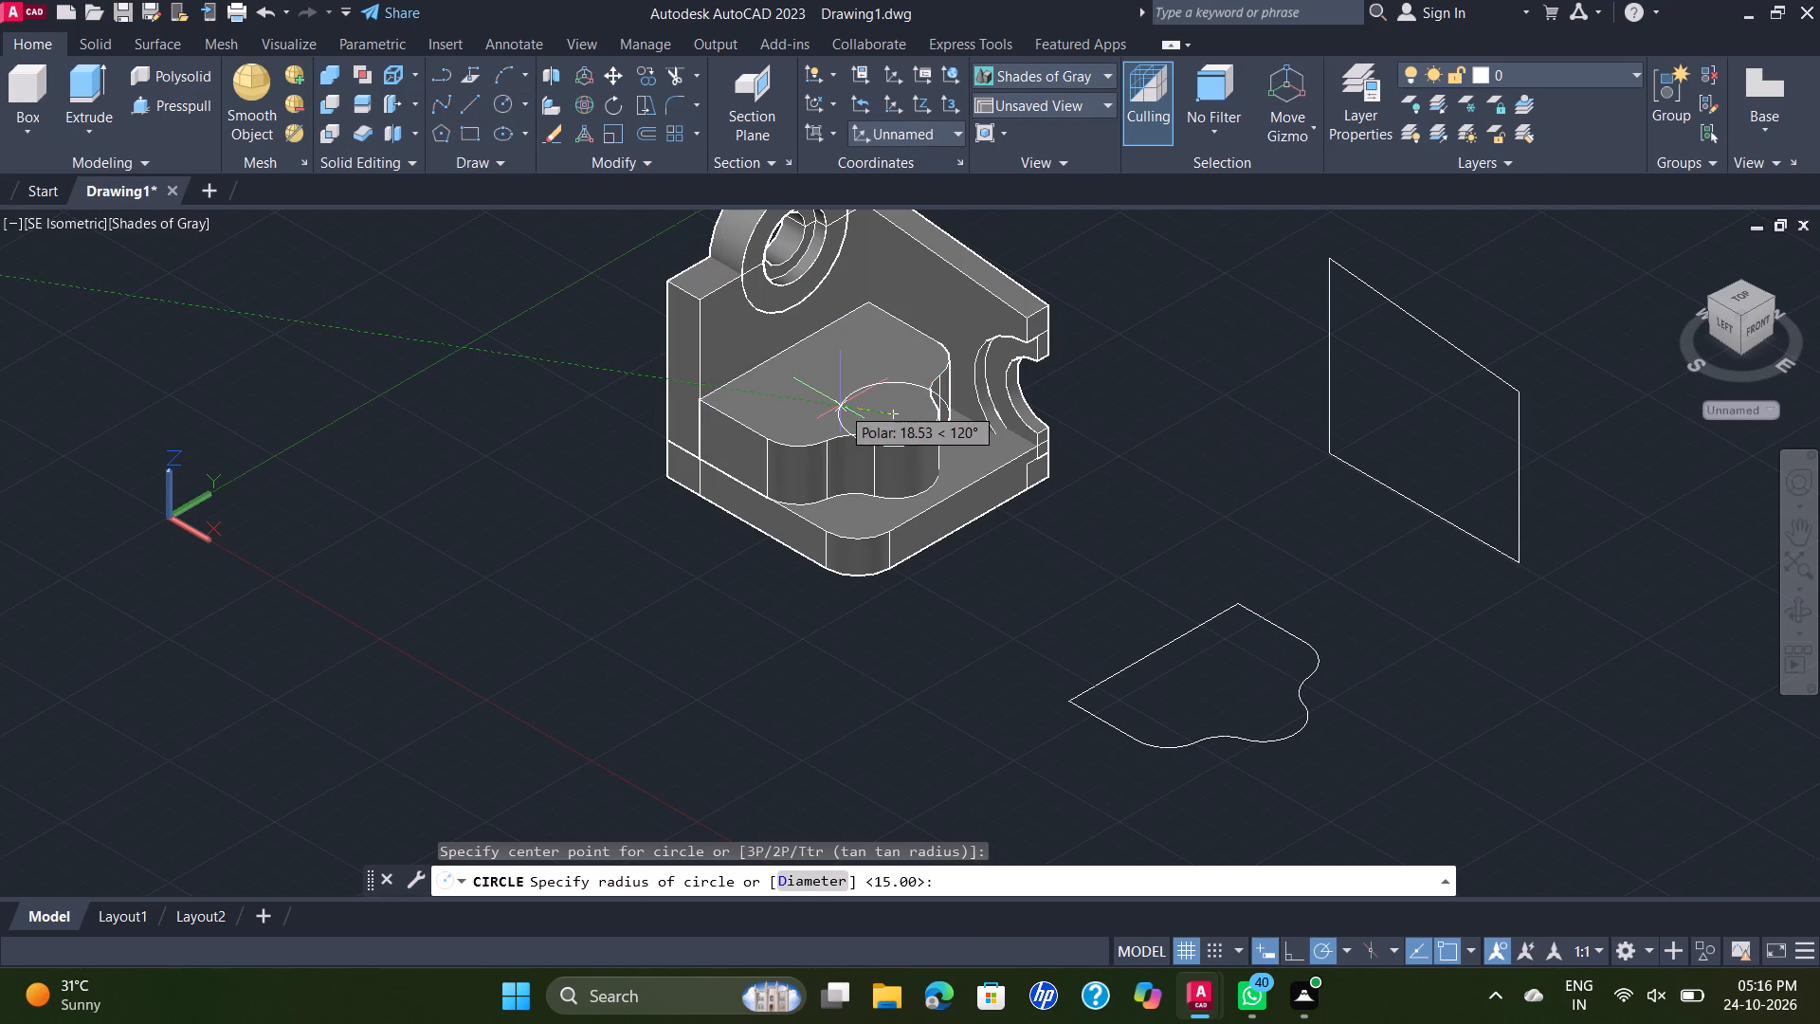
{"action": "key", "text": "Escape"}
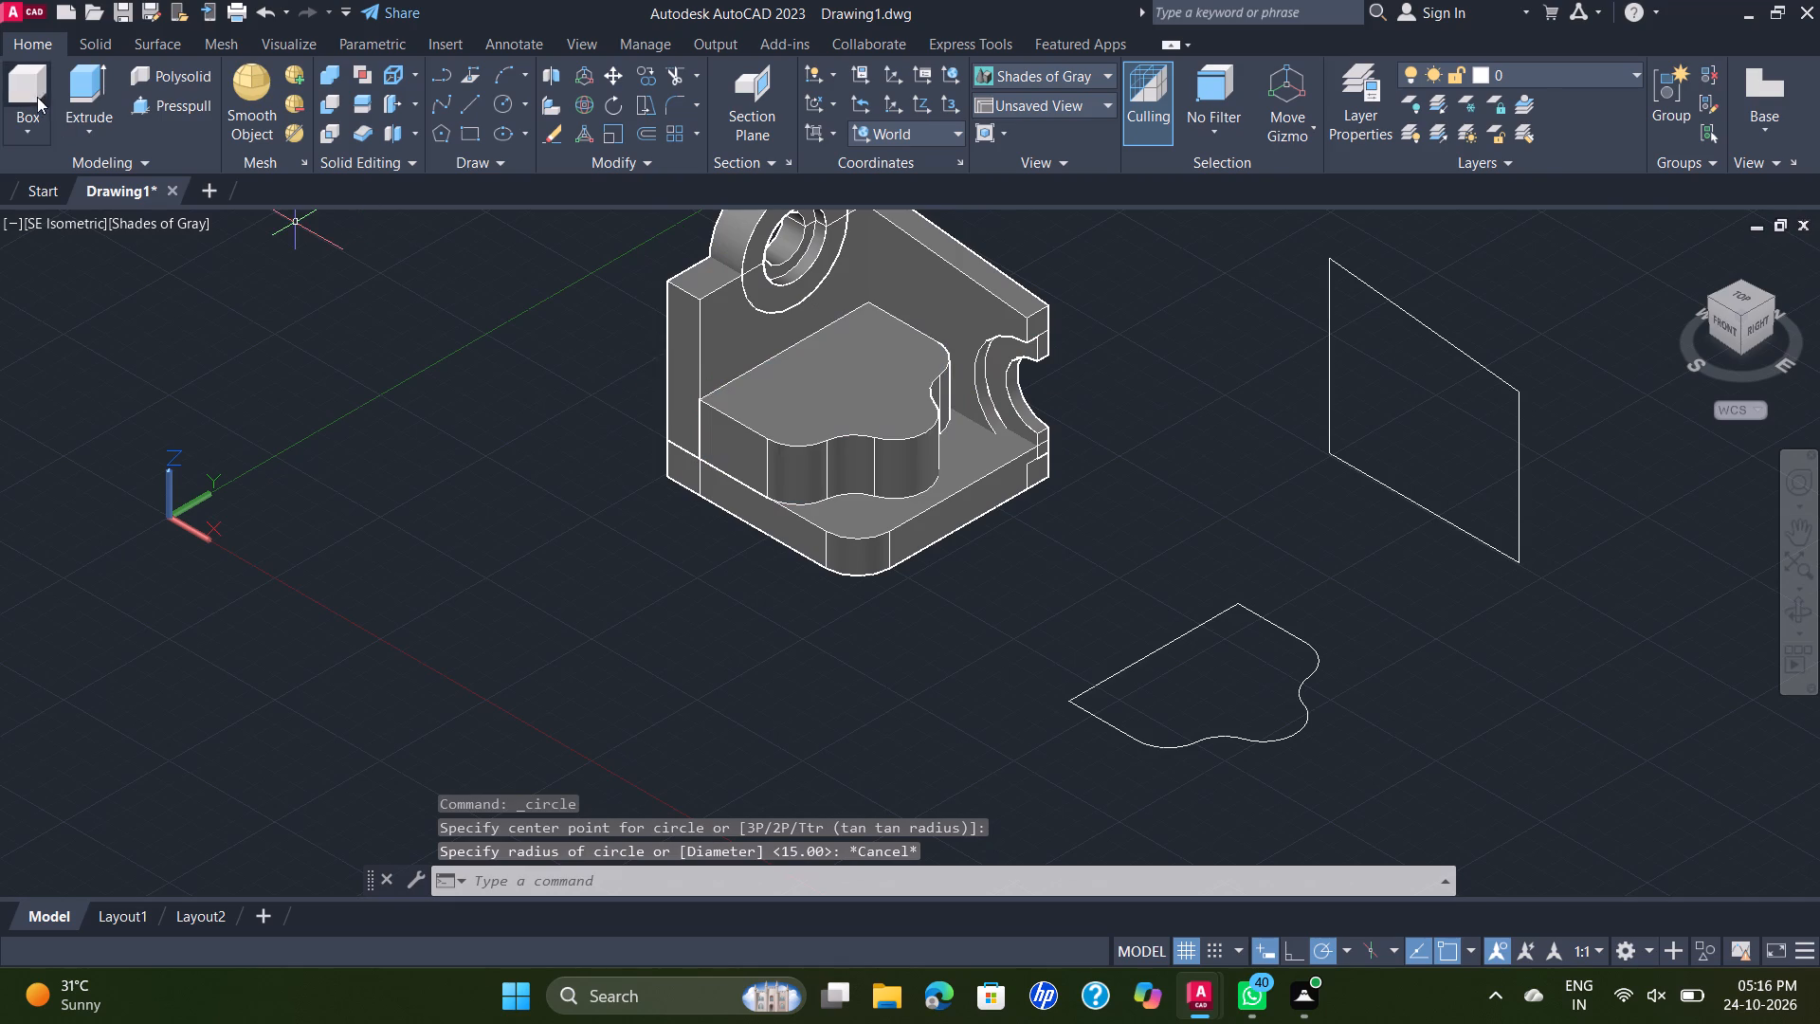
Draw a 50 mm line on the lobed solid's top face joining the centres of its two outer rounded corners.
{"action": "left_click", "coordinate": [475, 108]}
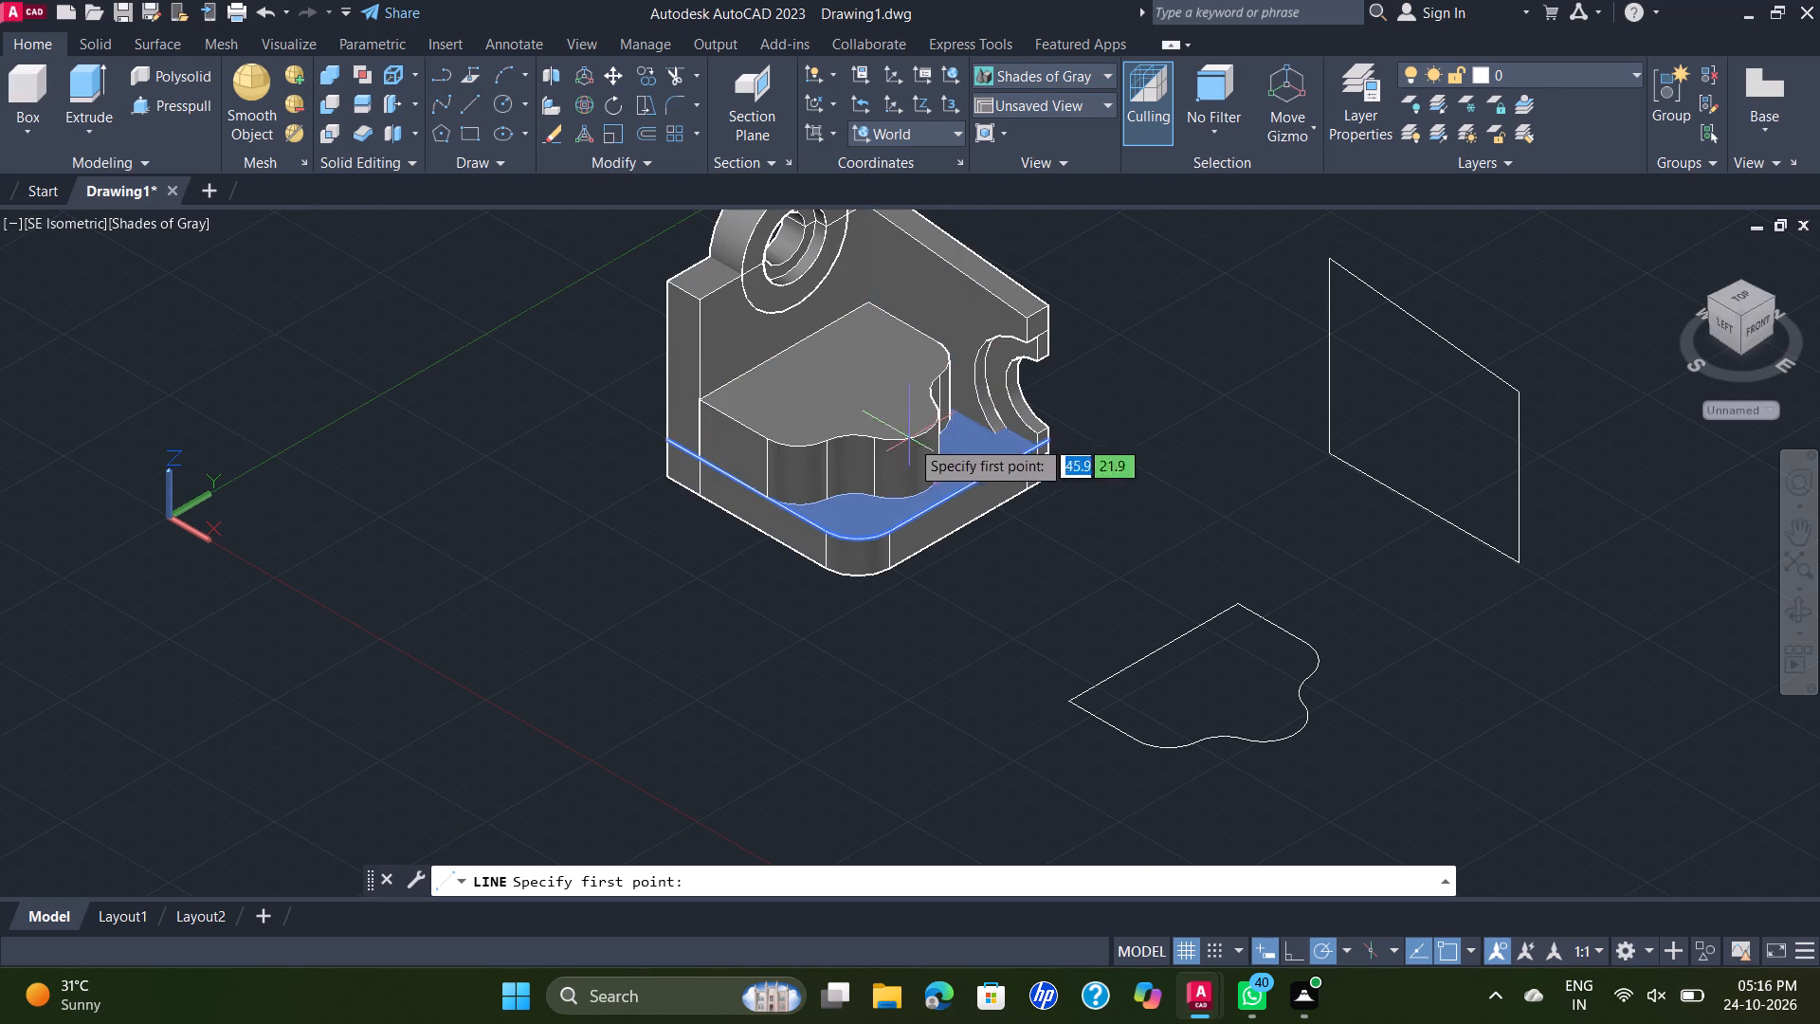
{"action": "left_click", "coordinate": [805, 417]}
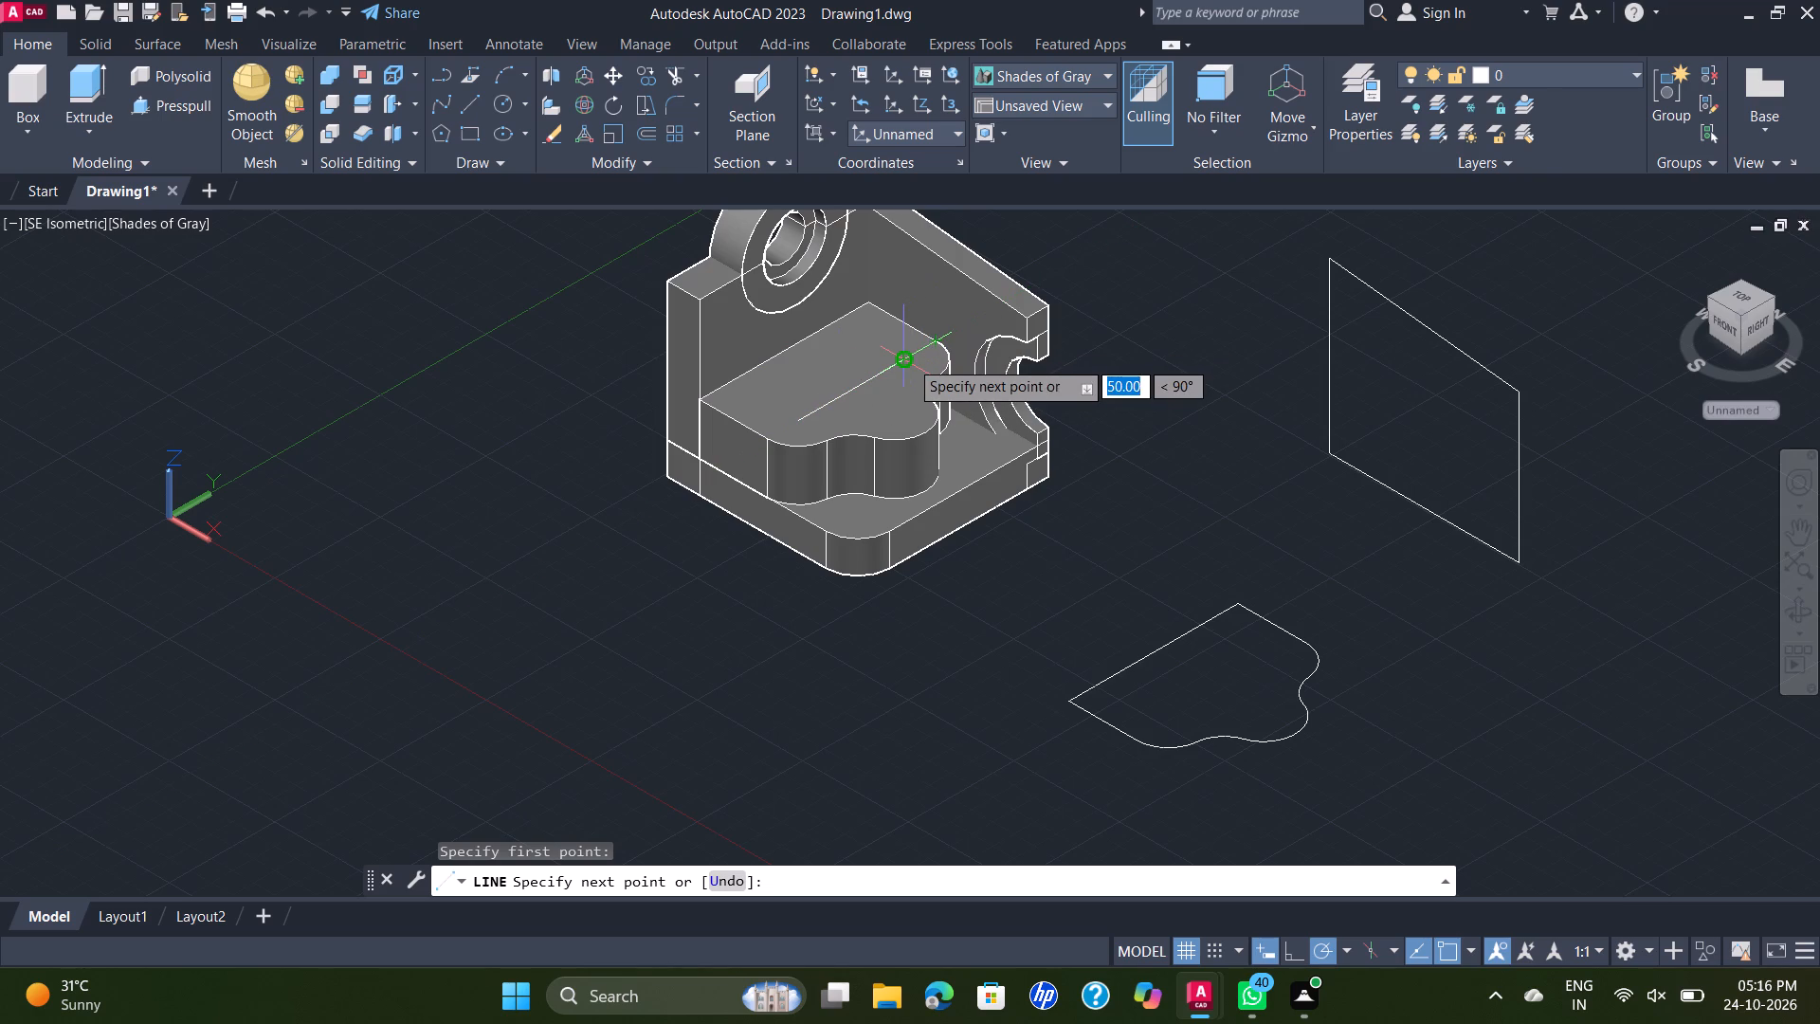
{"action": "left_click", "coordinate": [906, 359]}
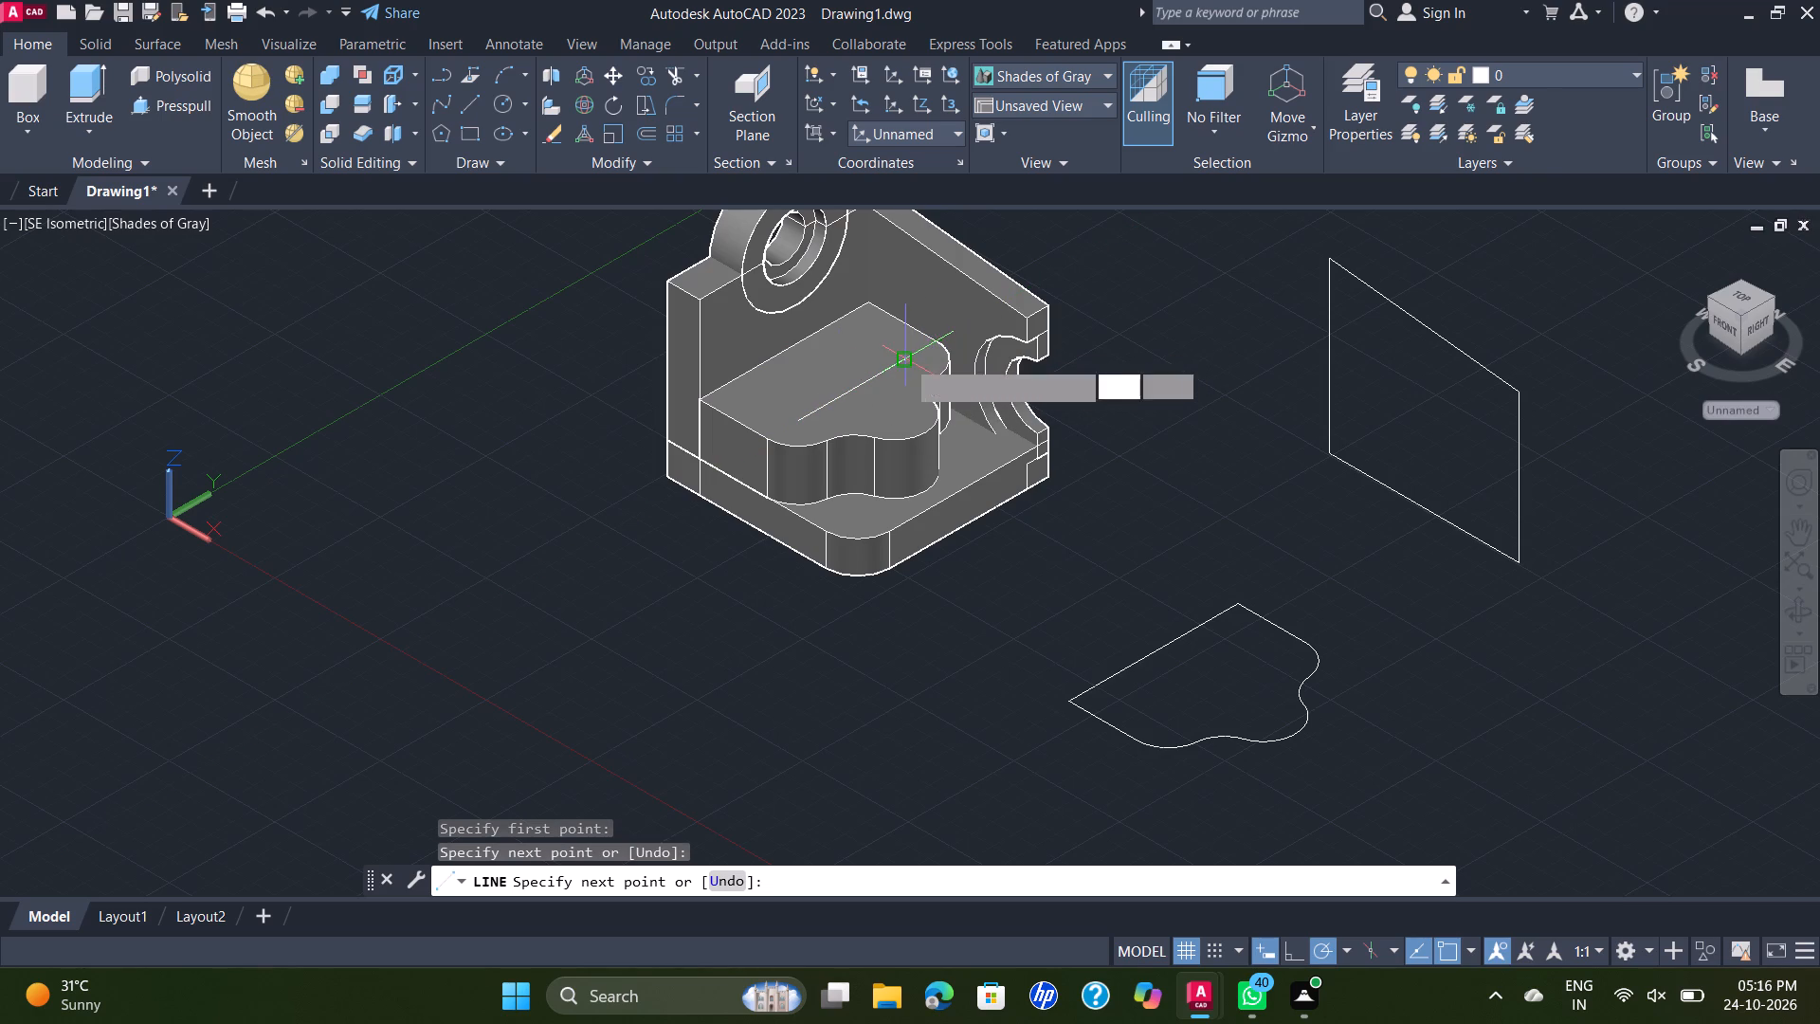
{"action": "key", "text": "Escape"}
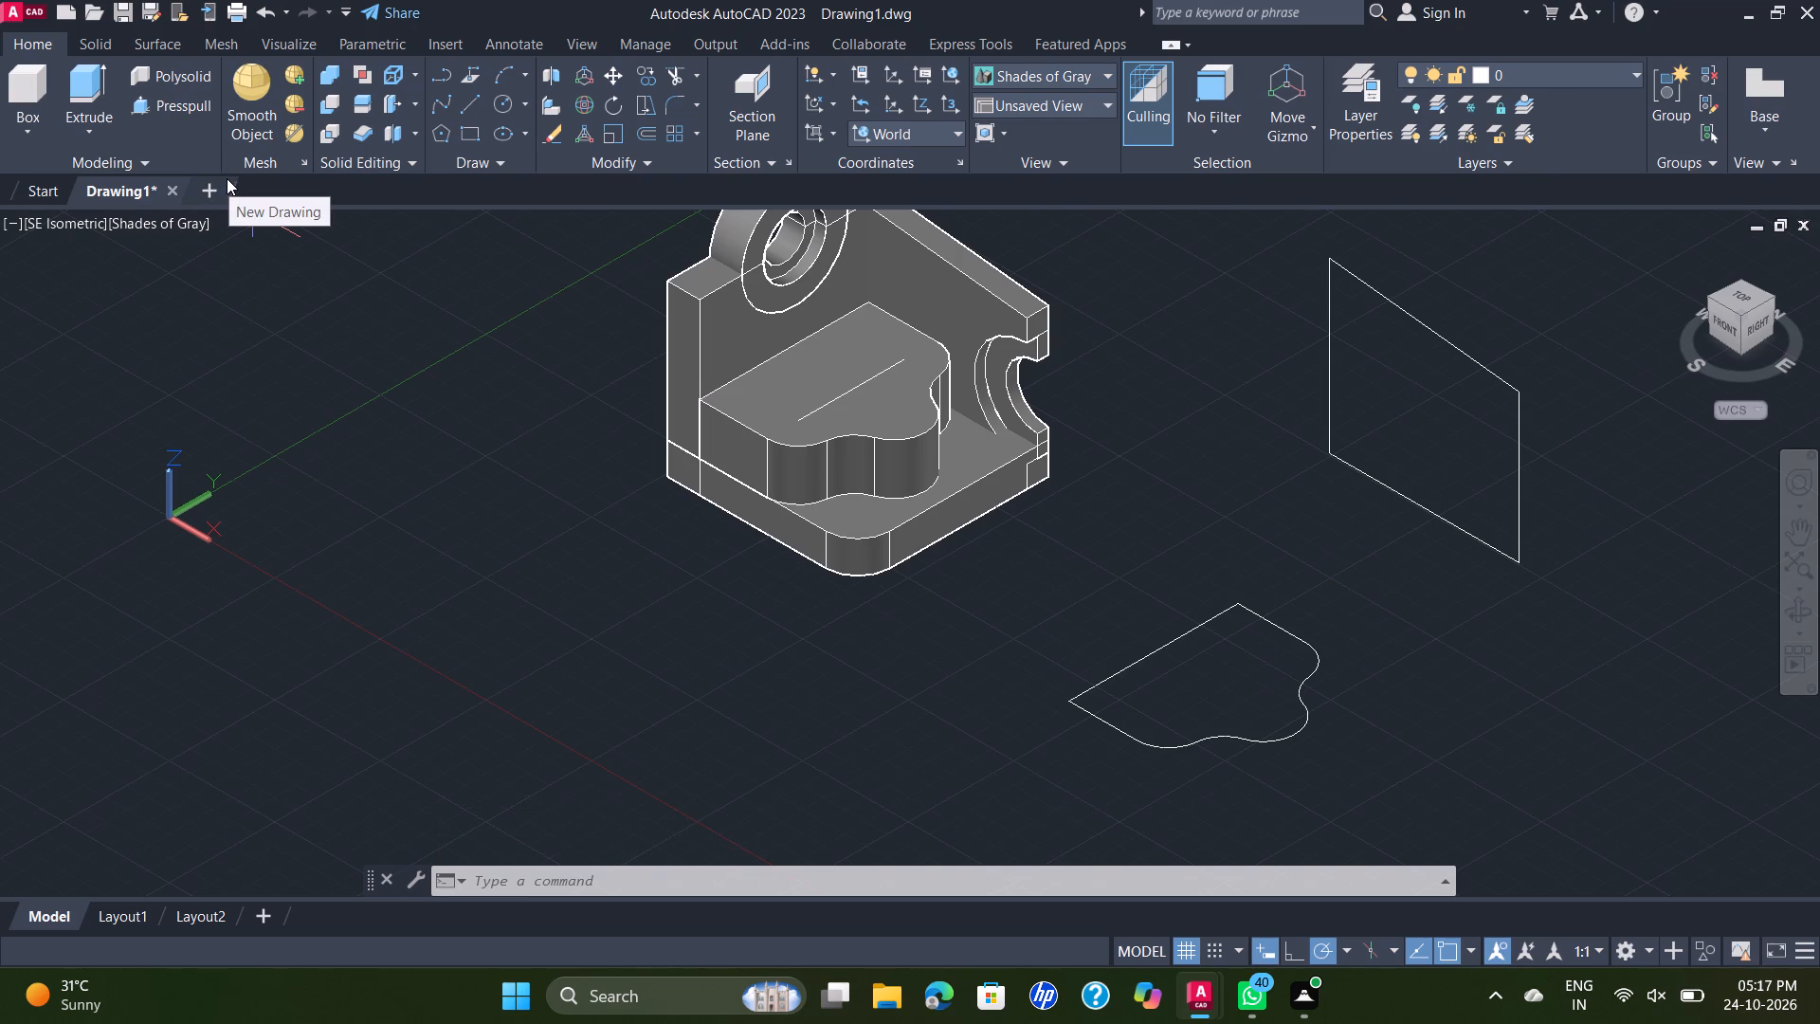
Draw a 30 mm diameter circle on the lobed solid's top face, centred on the midpoint of the 50 mm line.
{"action": "left_click", "coordinate": [500, 103]}
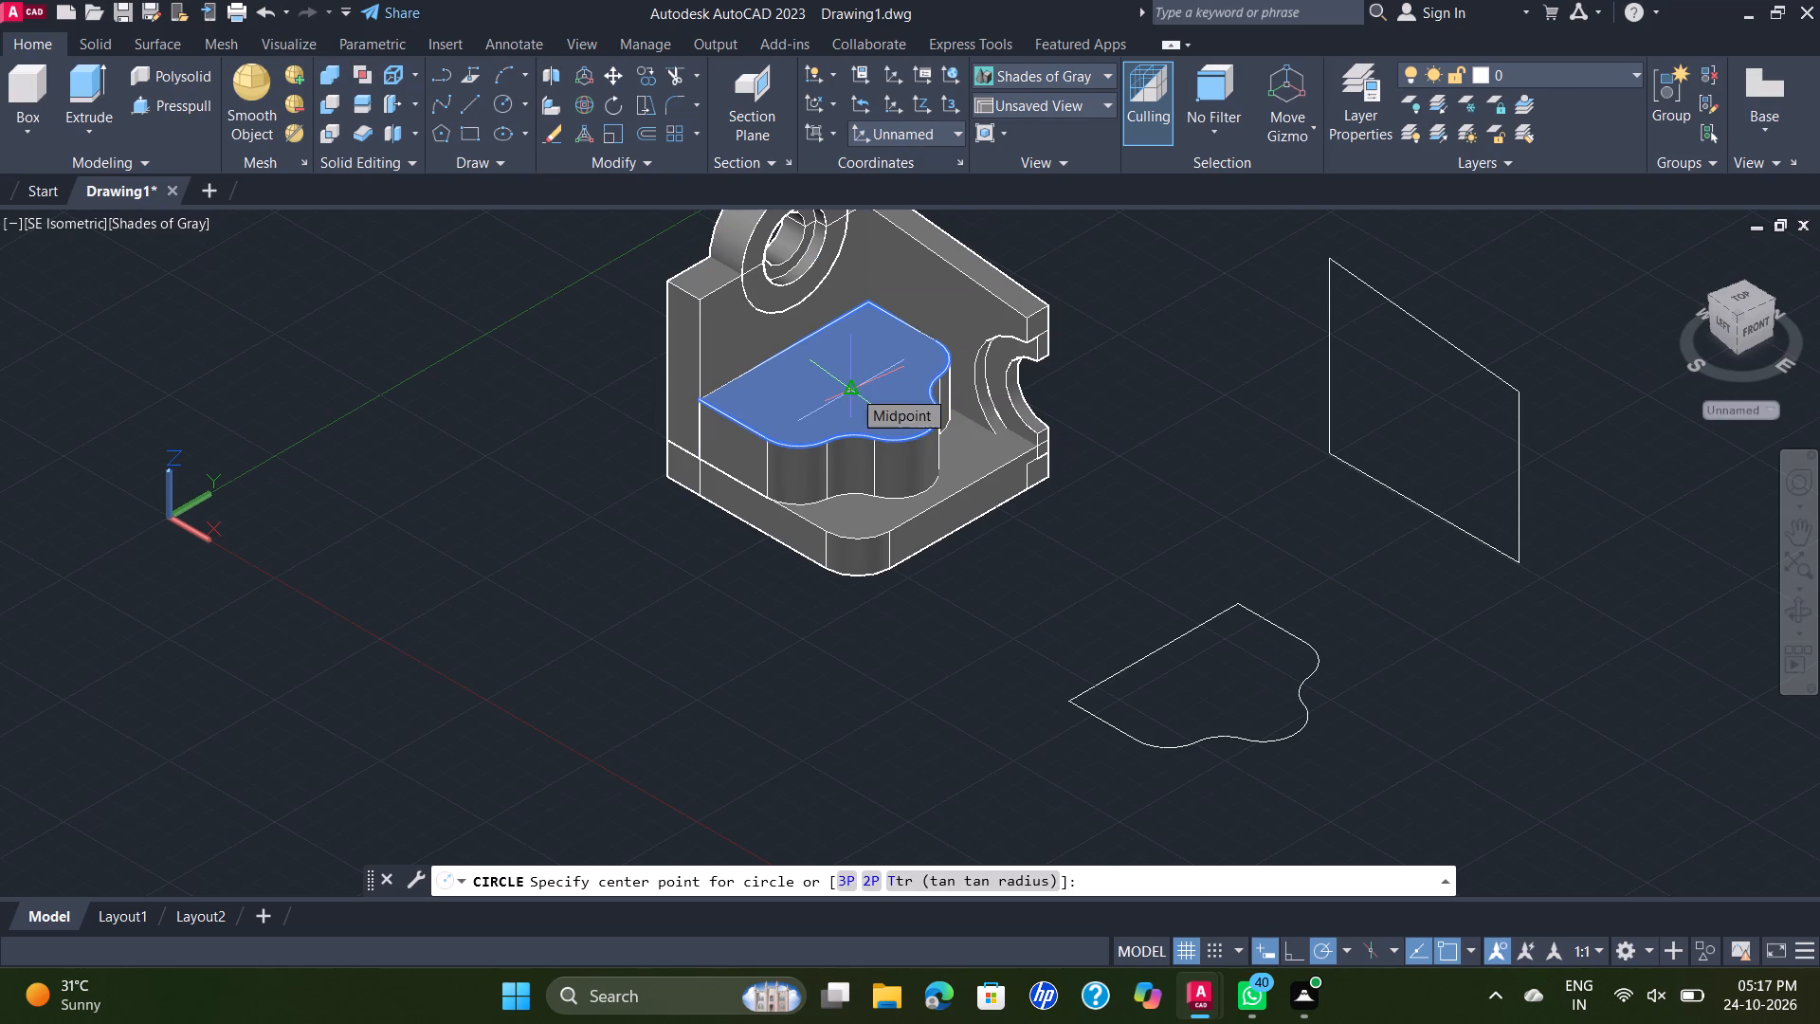
{"action": "left_click", "coordinate": [852, 389]}
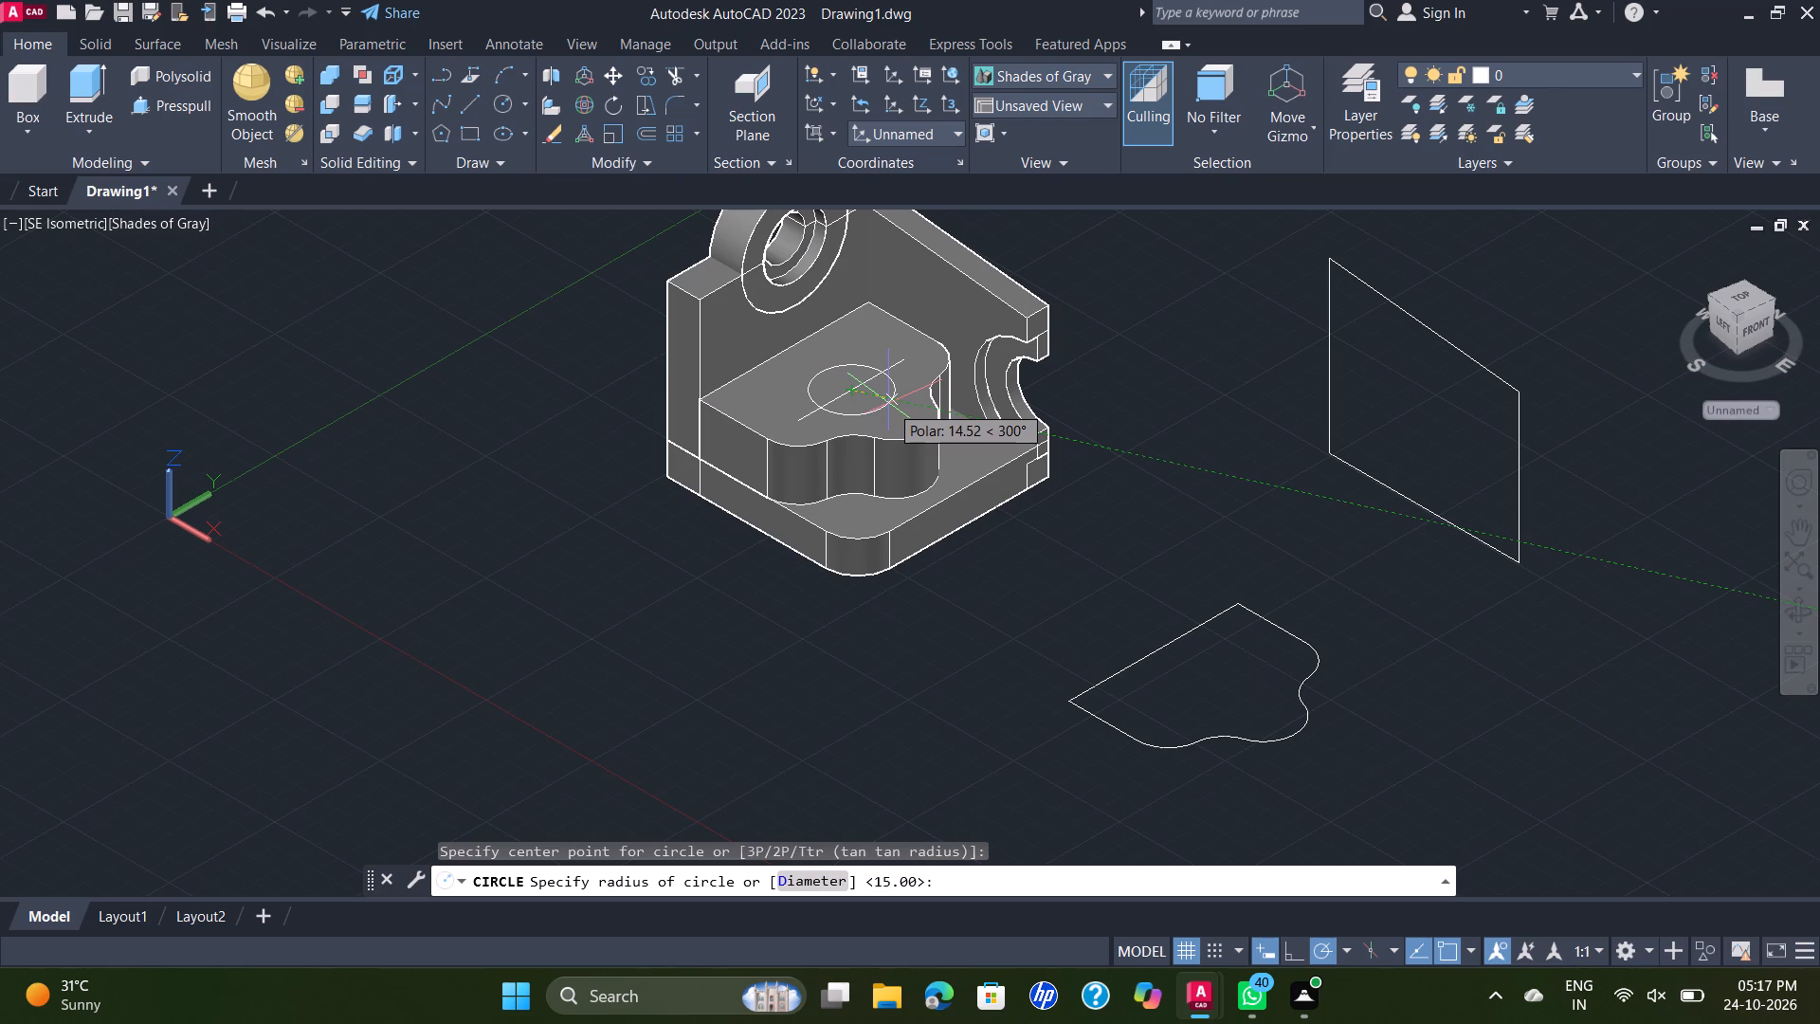
{"action": "key", "text": "d"}
{"action": "key", "text": "Return"}
{"action": "type", "text": "30"}
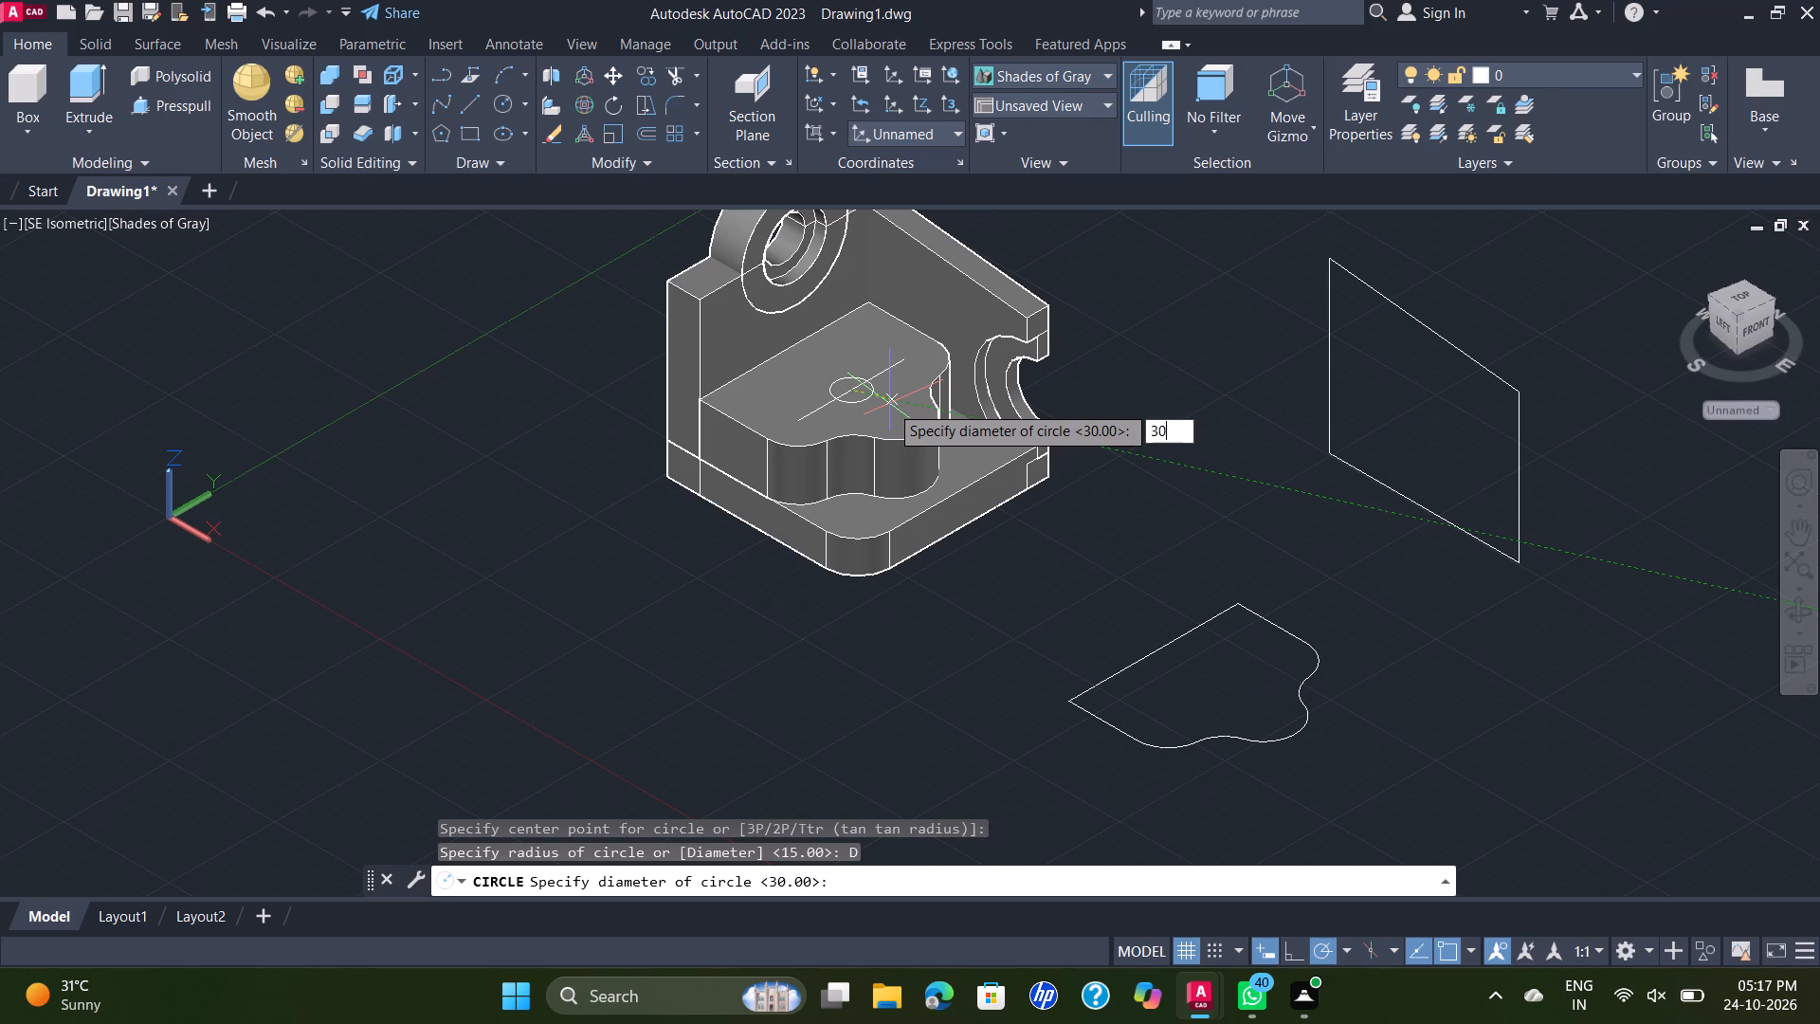
{"action": "key", "text": "Return"}
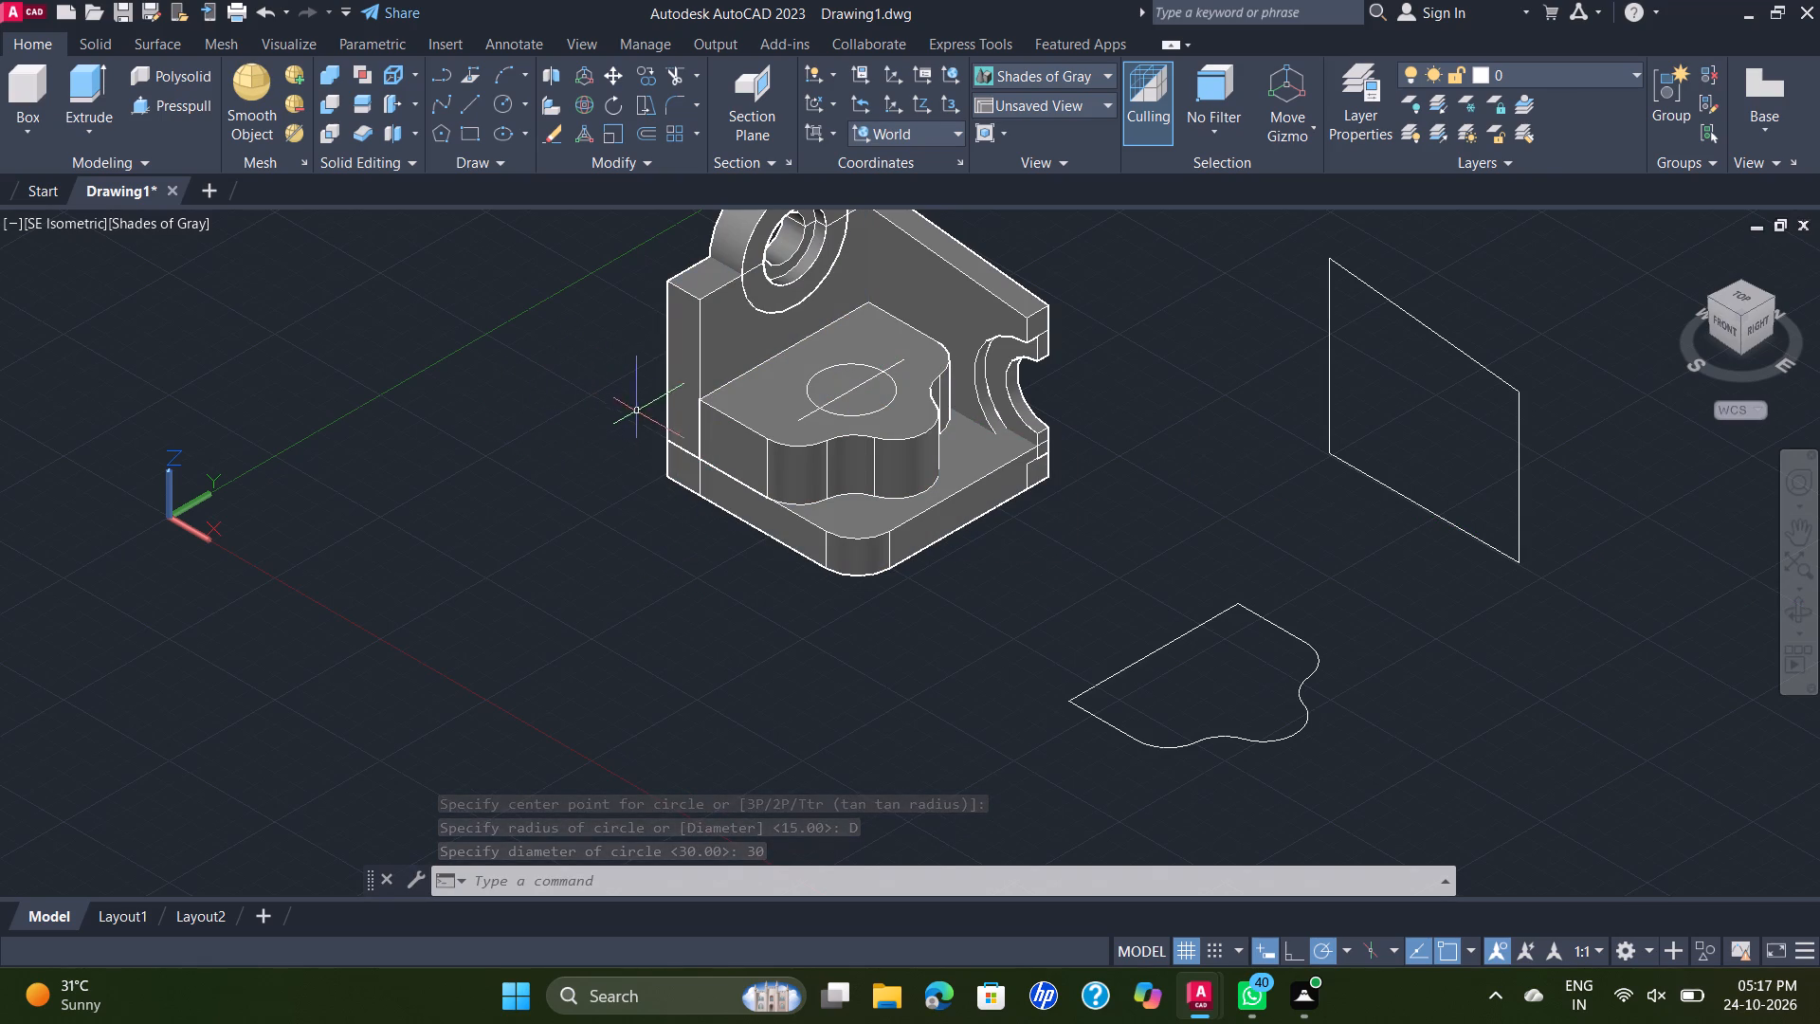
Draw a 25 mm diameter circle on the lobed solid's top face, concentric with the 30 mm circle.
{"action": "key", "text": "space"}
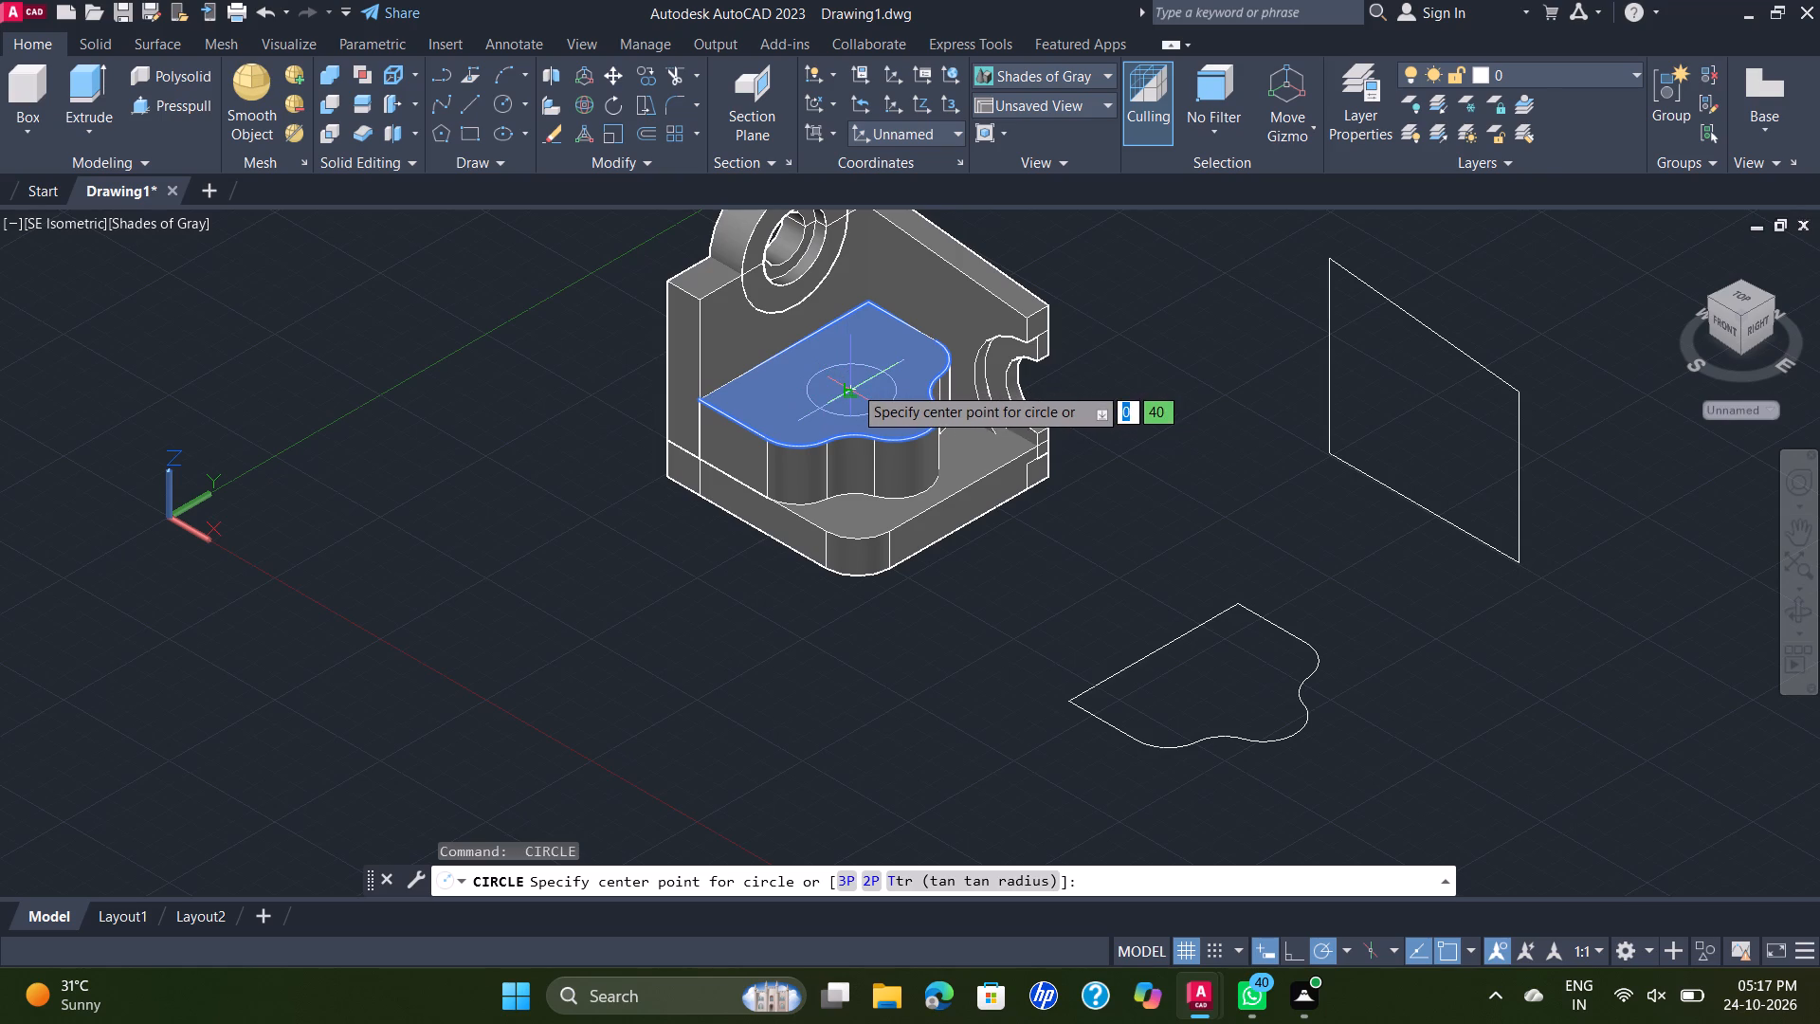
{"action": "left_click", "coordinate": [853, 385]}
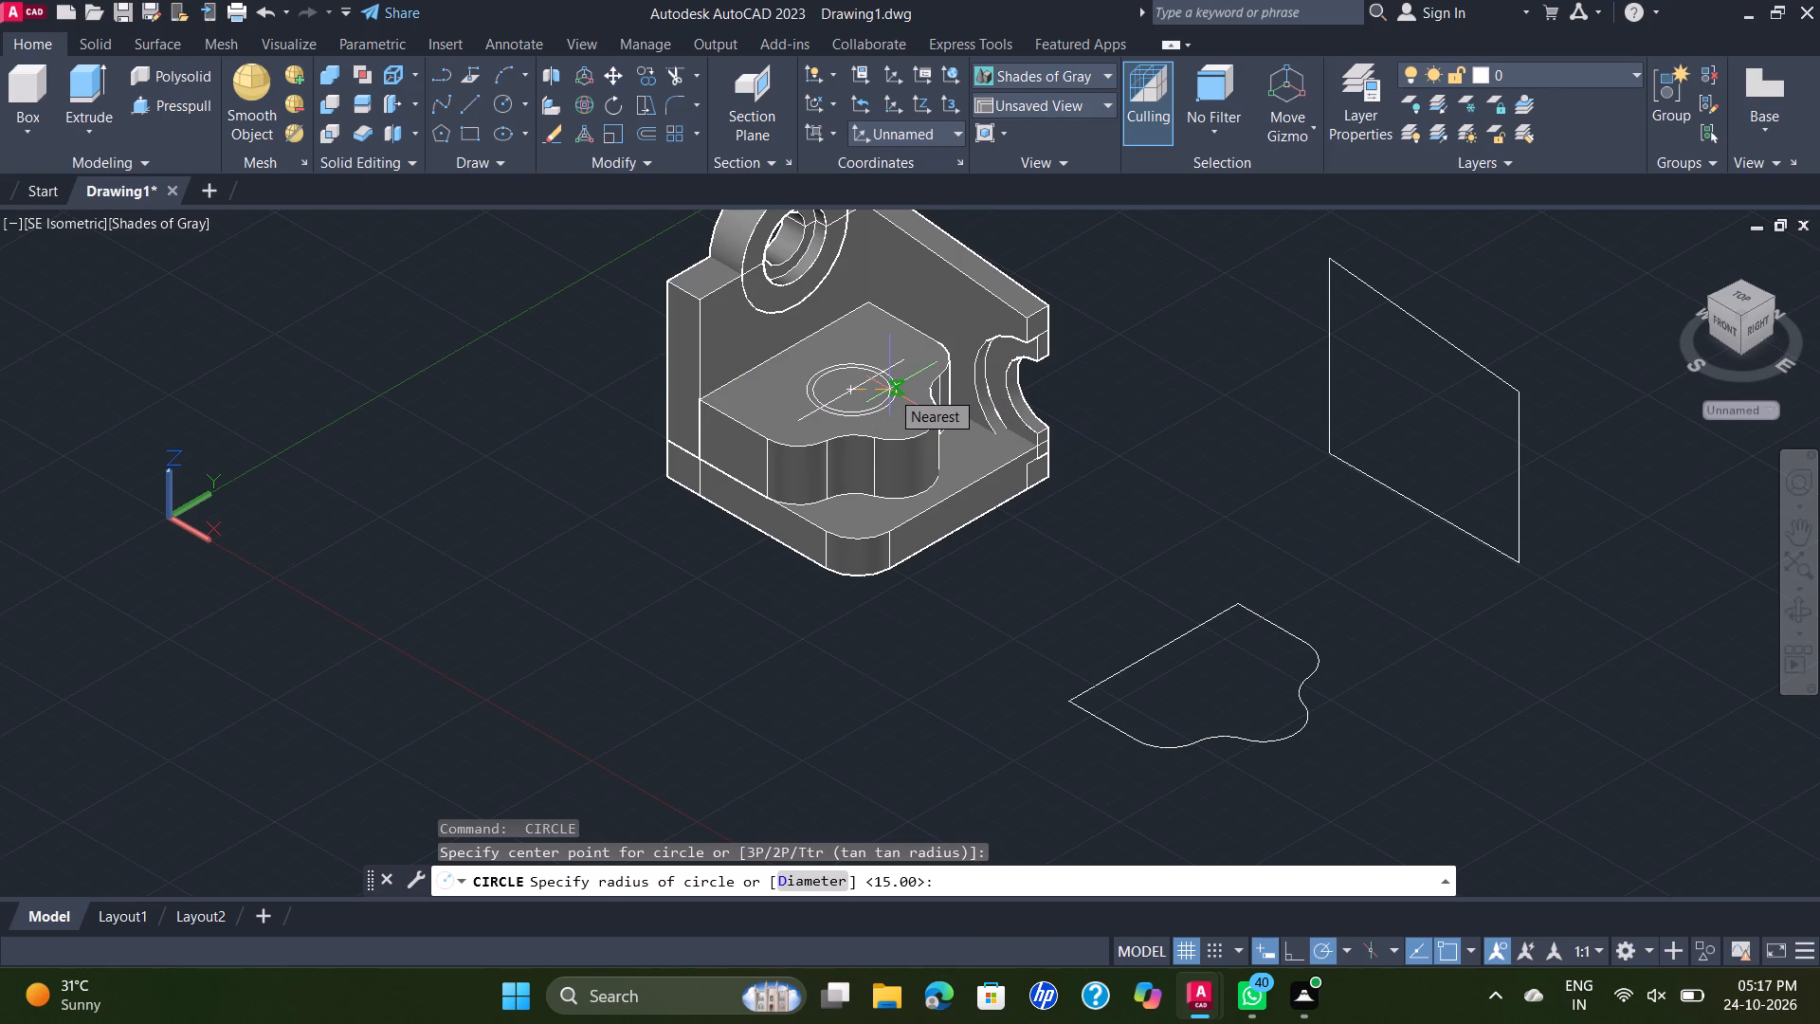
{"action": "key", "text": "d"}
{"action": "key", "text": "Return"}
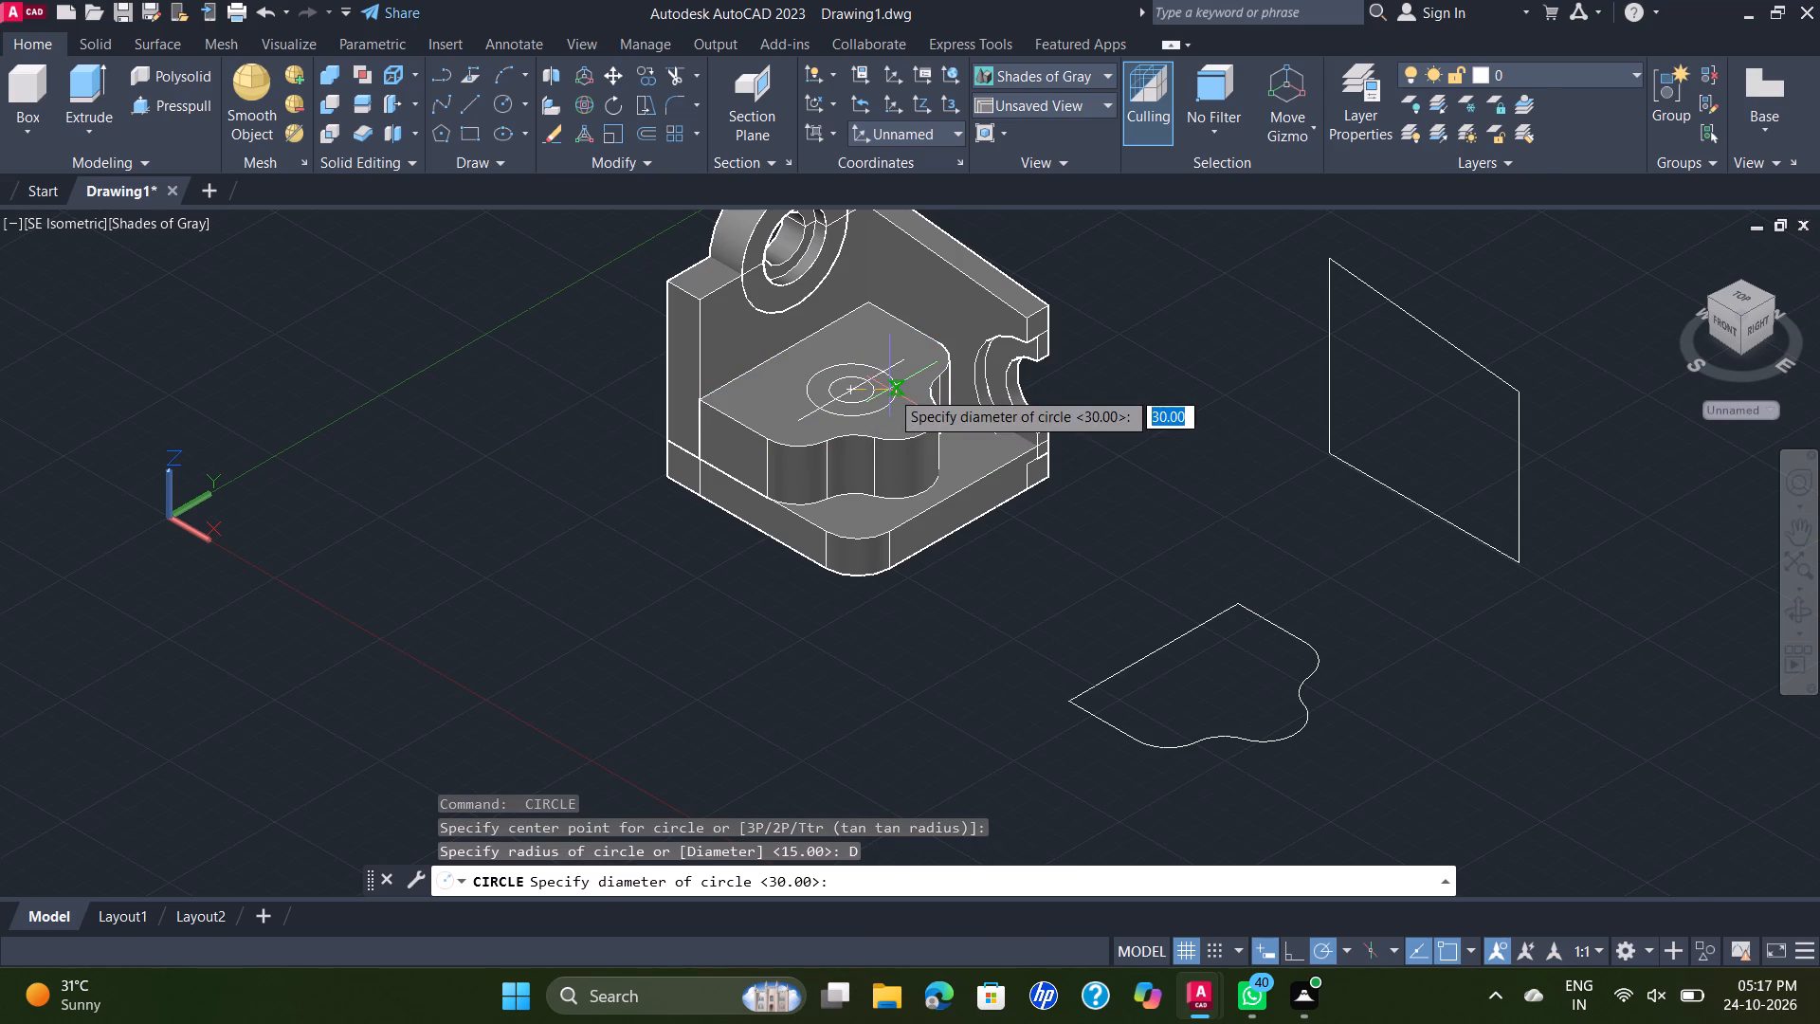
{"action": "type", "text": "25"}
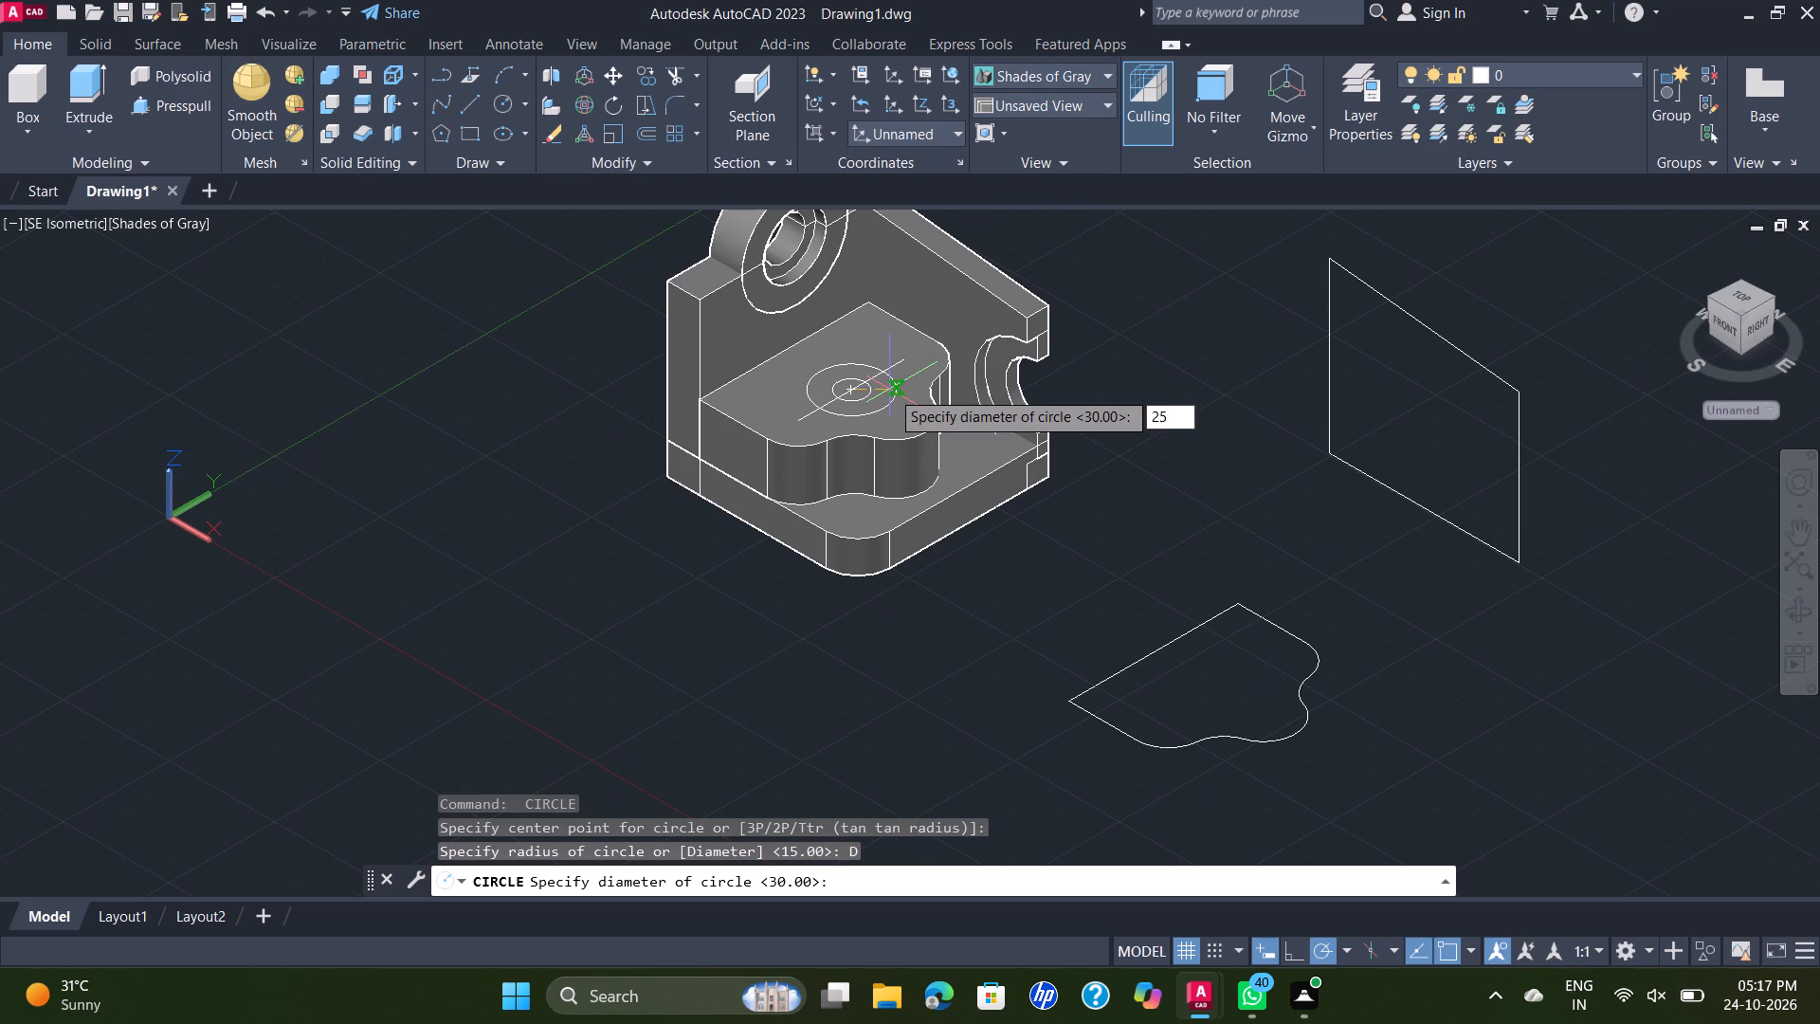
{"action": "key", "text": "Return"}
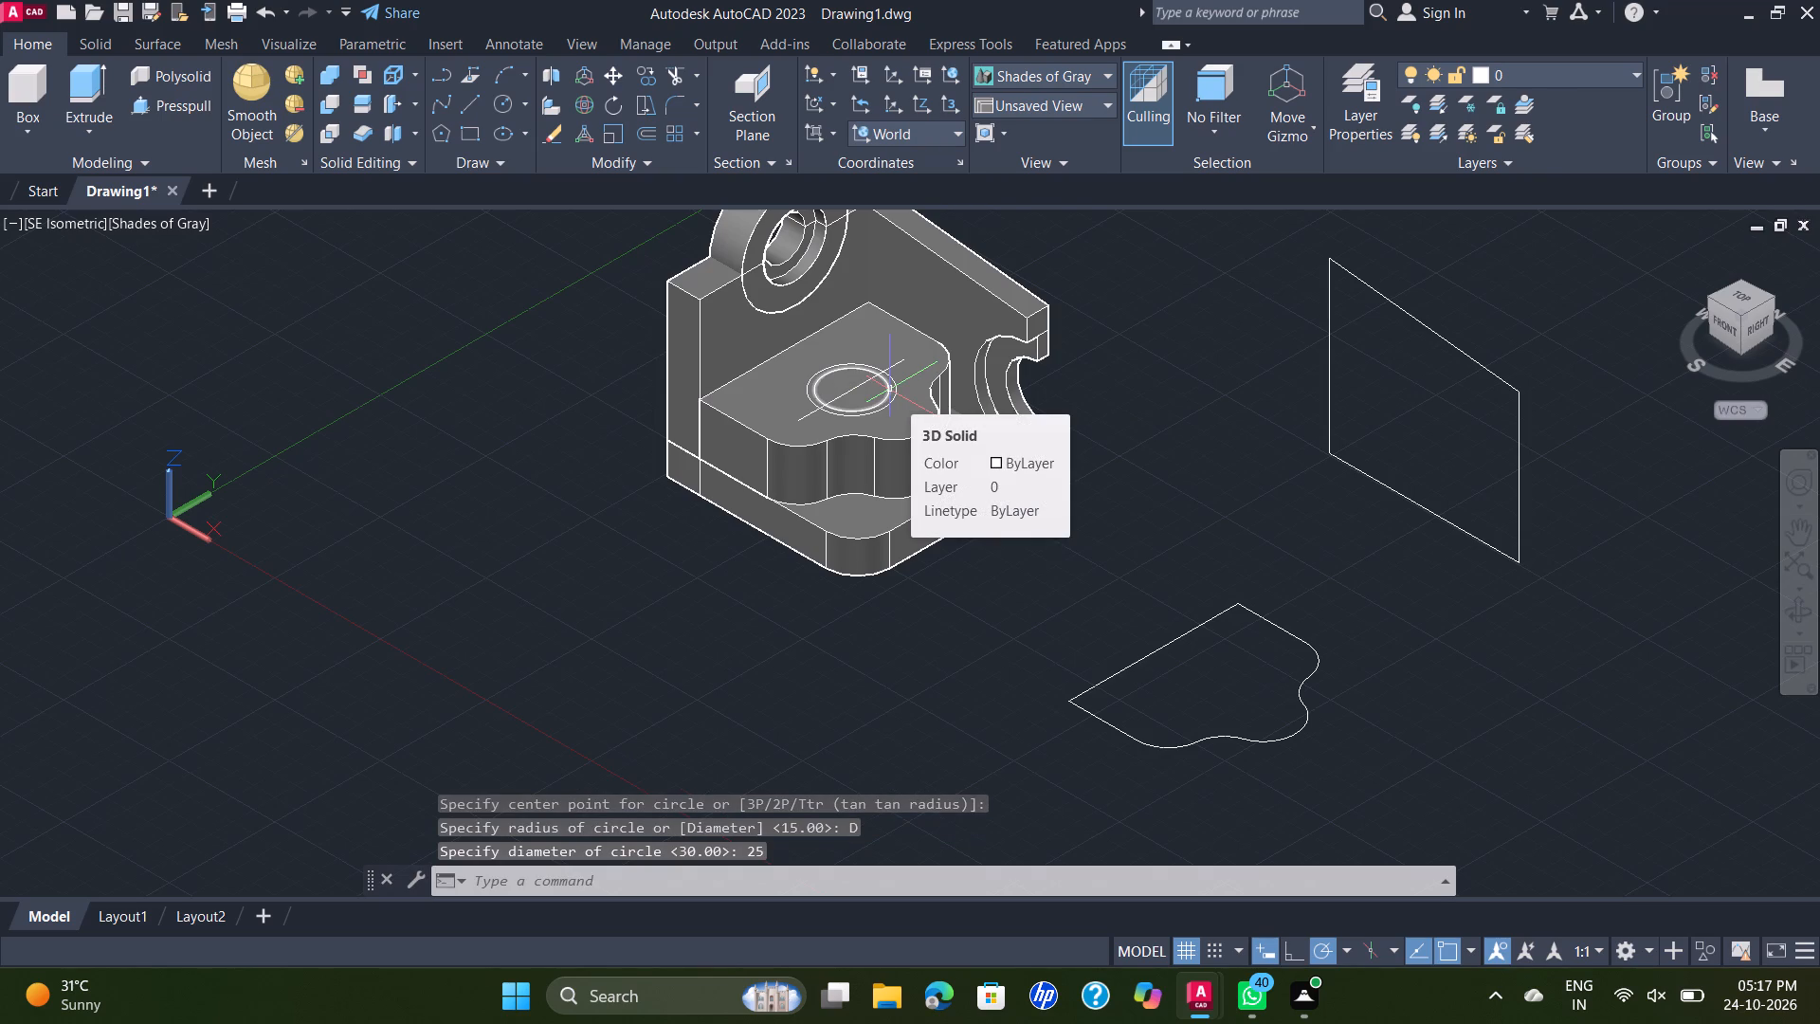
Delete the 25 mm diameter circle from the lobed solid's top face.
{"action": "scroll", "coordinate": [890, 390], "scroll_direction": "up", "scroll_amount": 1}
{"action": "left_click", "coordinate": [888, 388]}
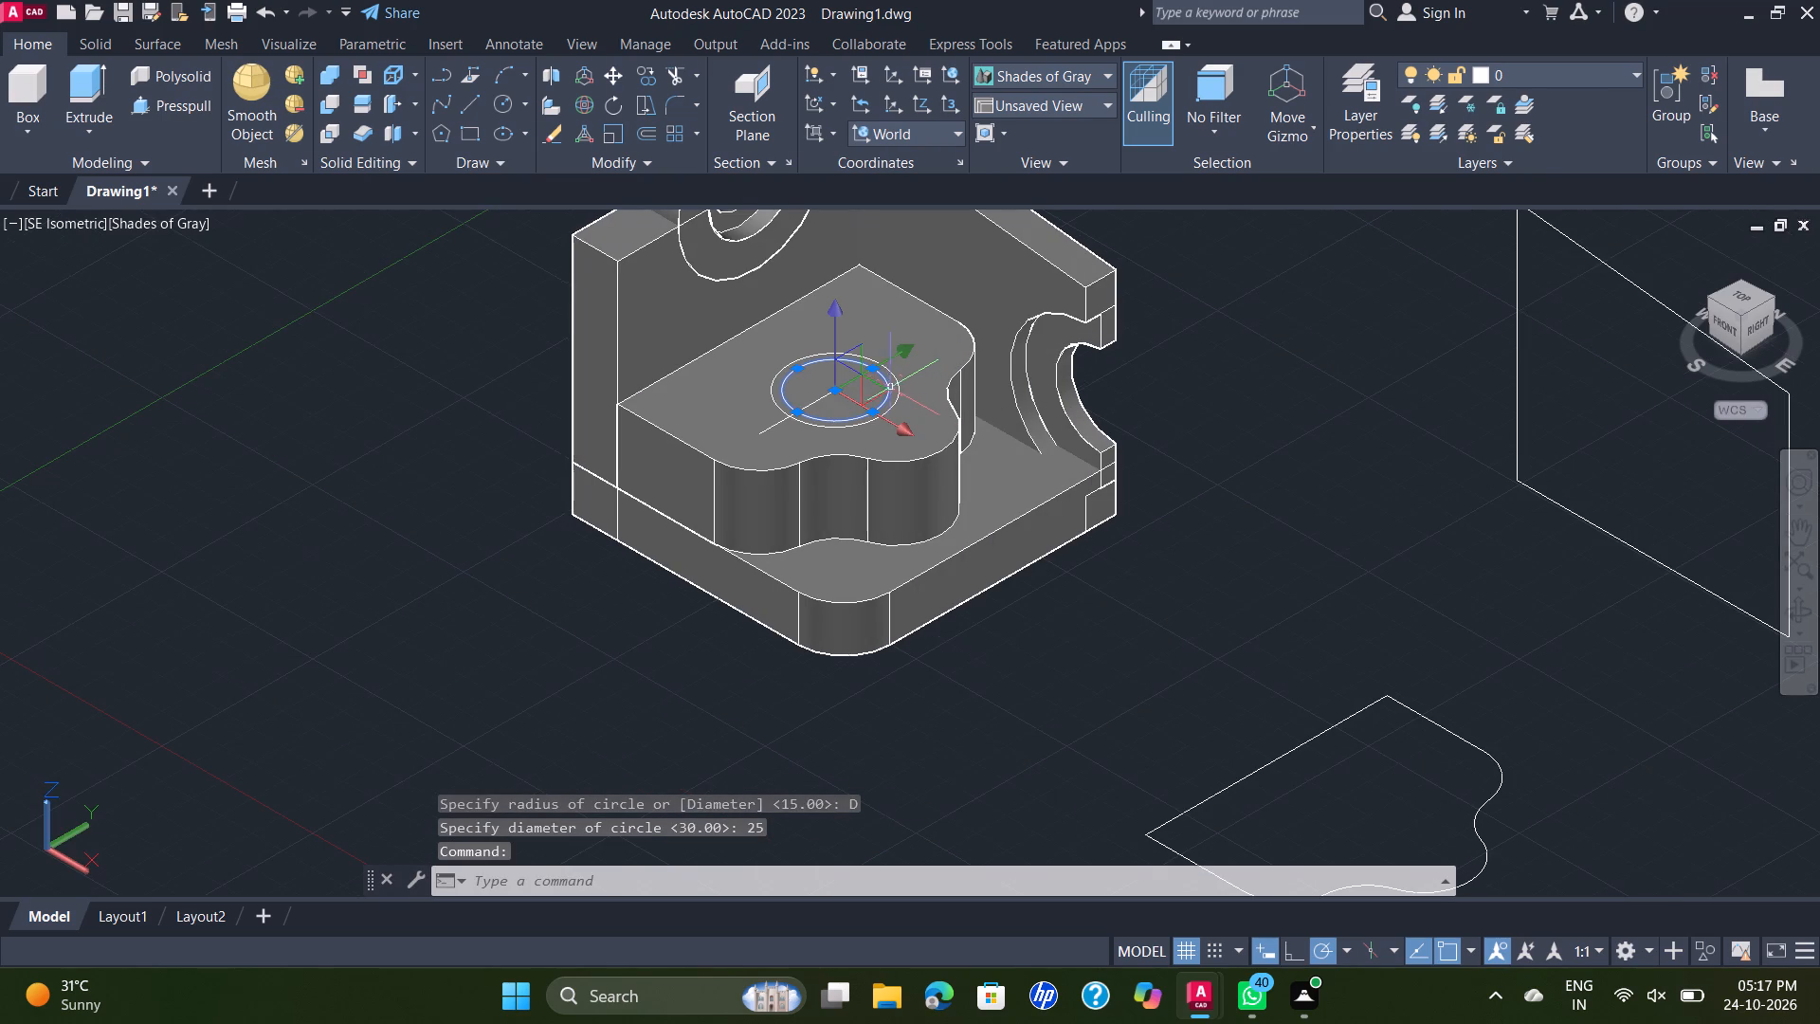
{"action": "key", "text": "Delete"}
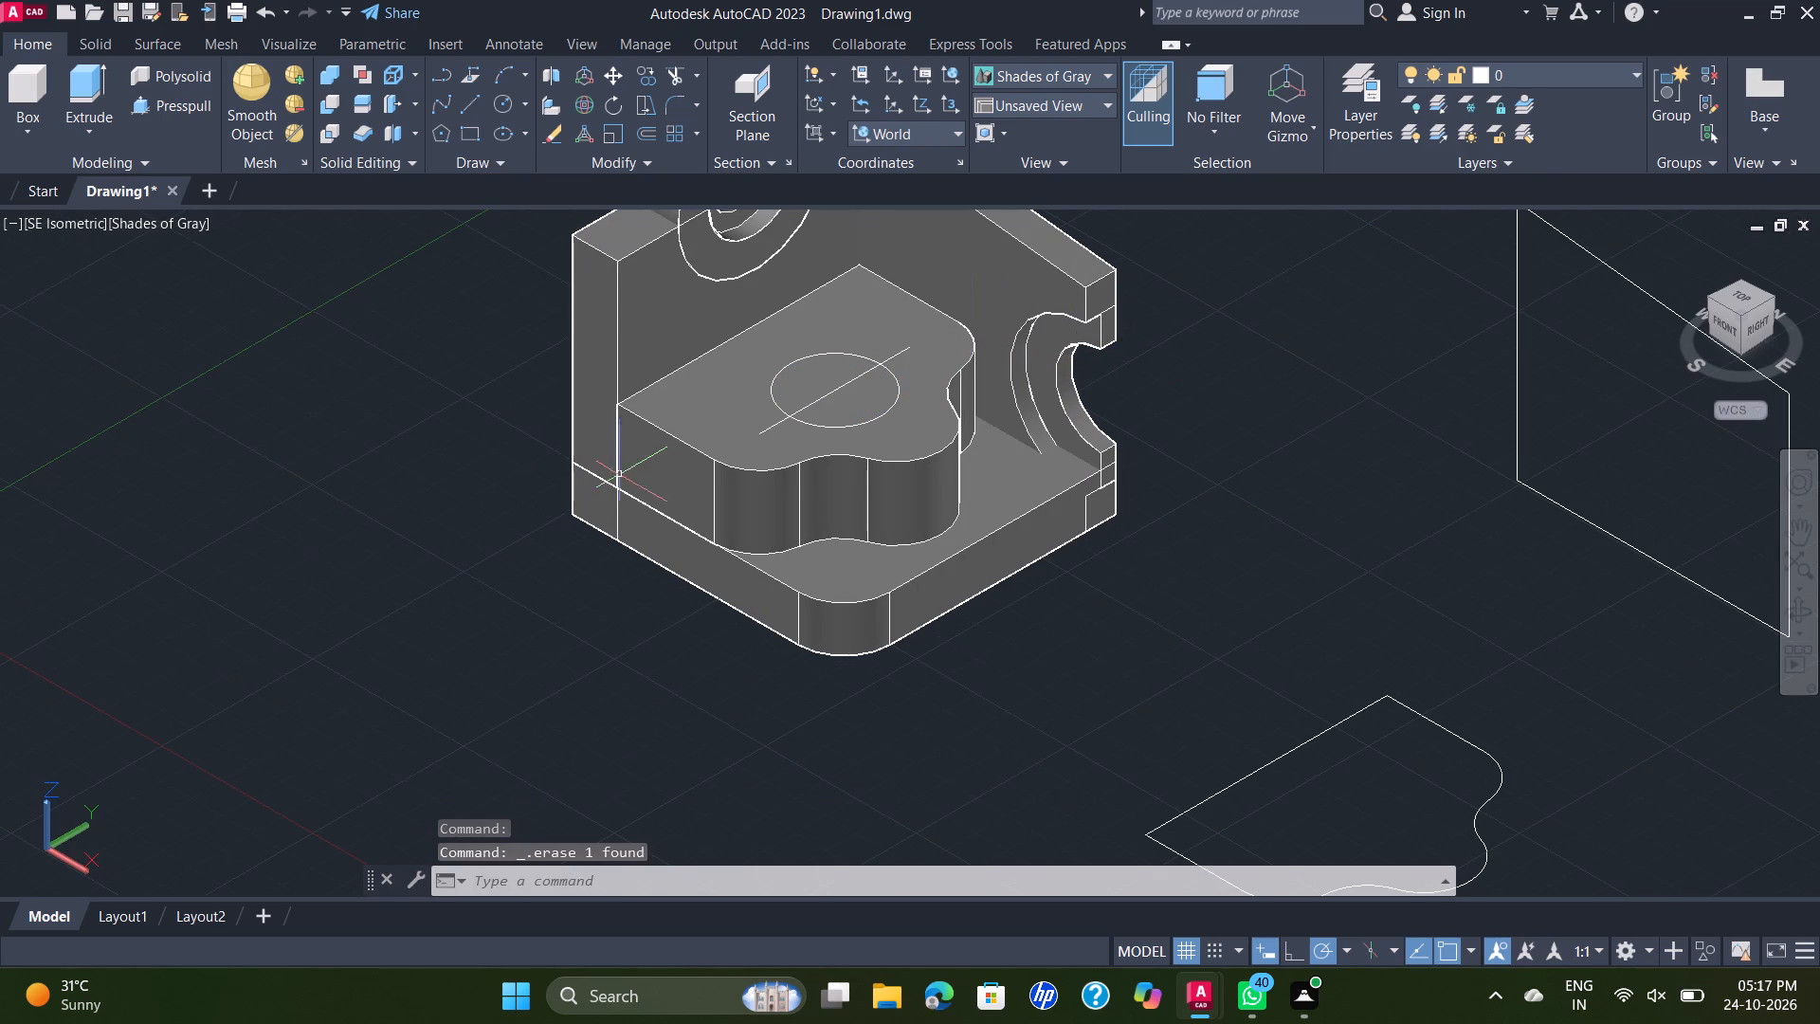
Draw a 20 mm diameter circle on the lobed solid's top face, concentric with the 30 mm circle.
{"action": "left_click", "coordinate": [500, 99]}
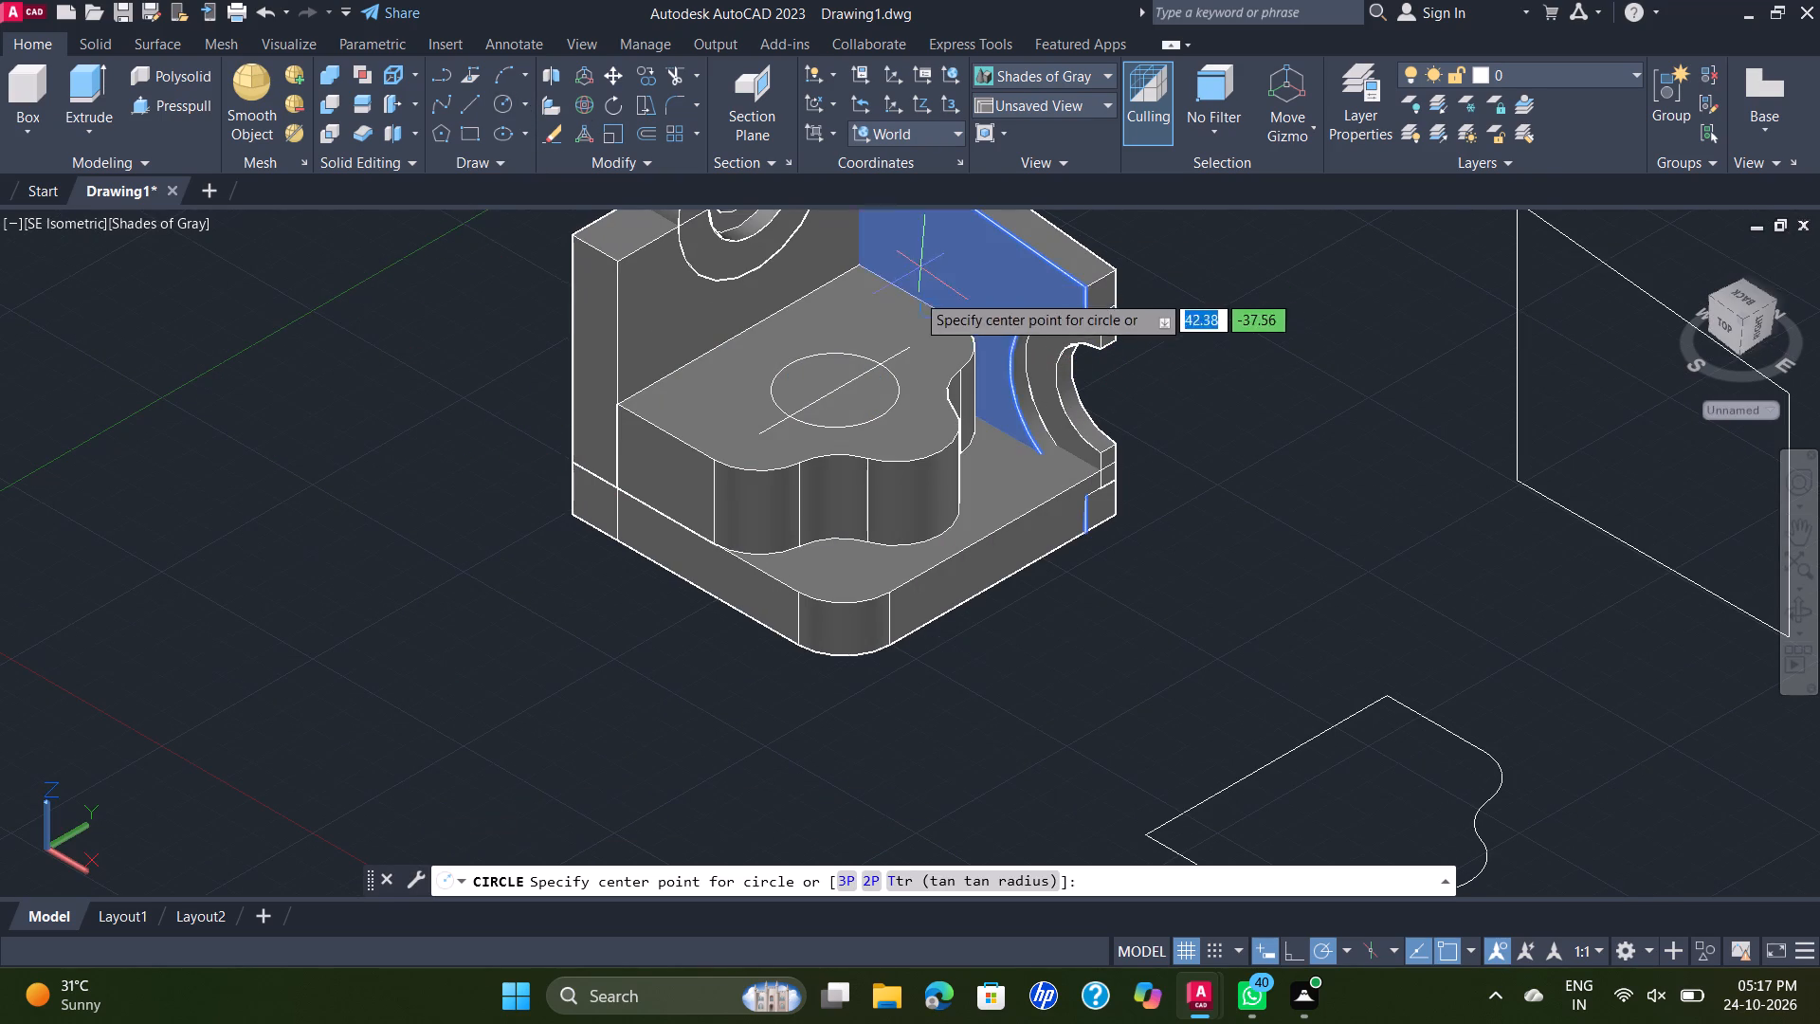
{"action": "scroll", "coordinate": [869, 314], "scroll_direction": "up", "scroll_amount": 1}
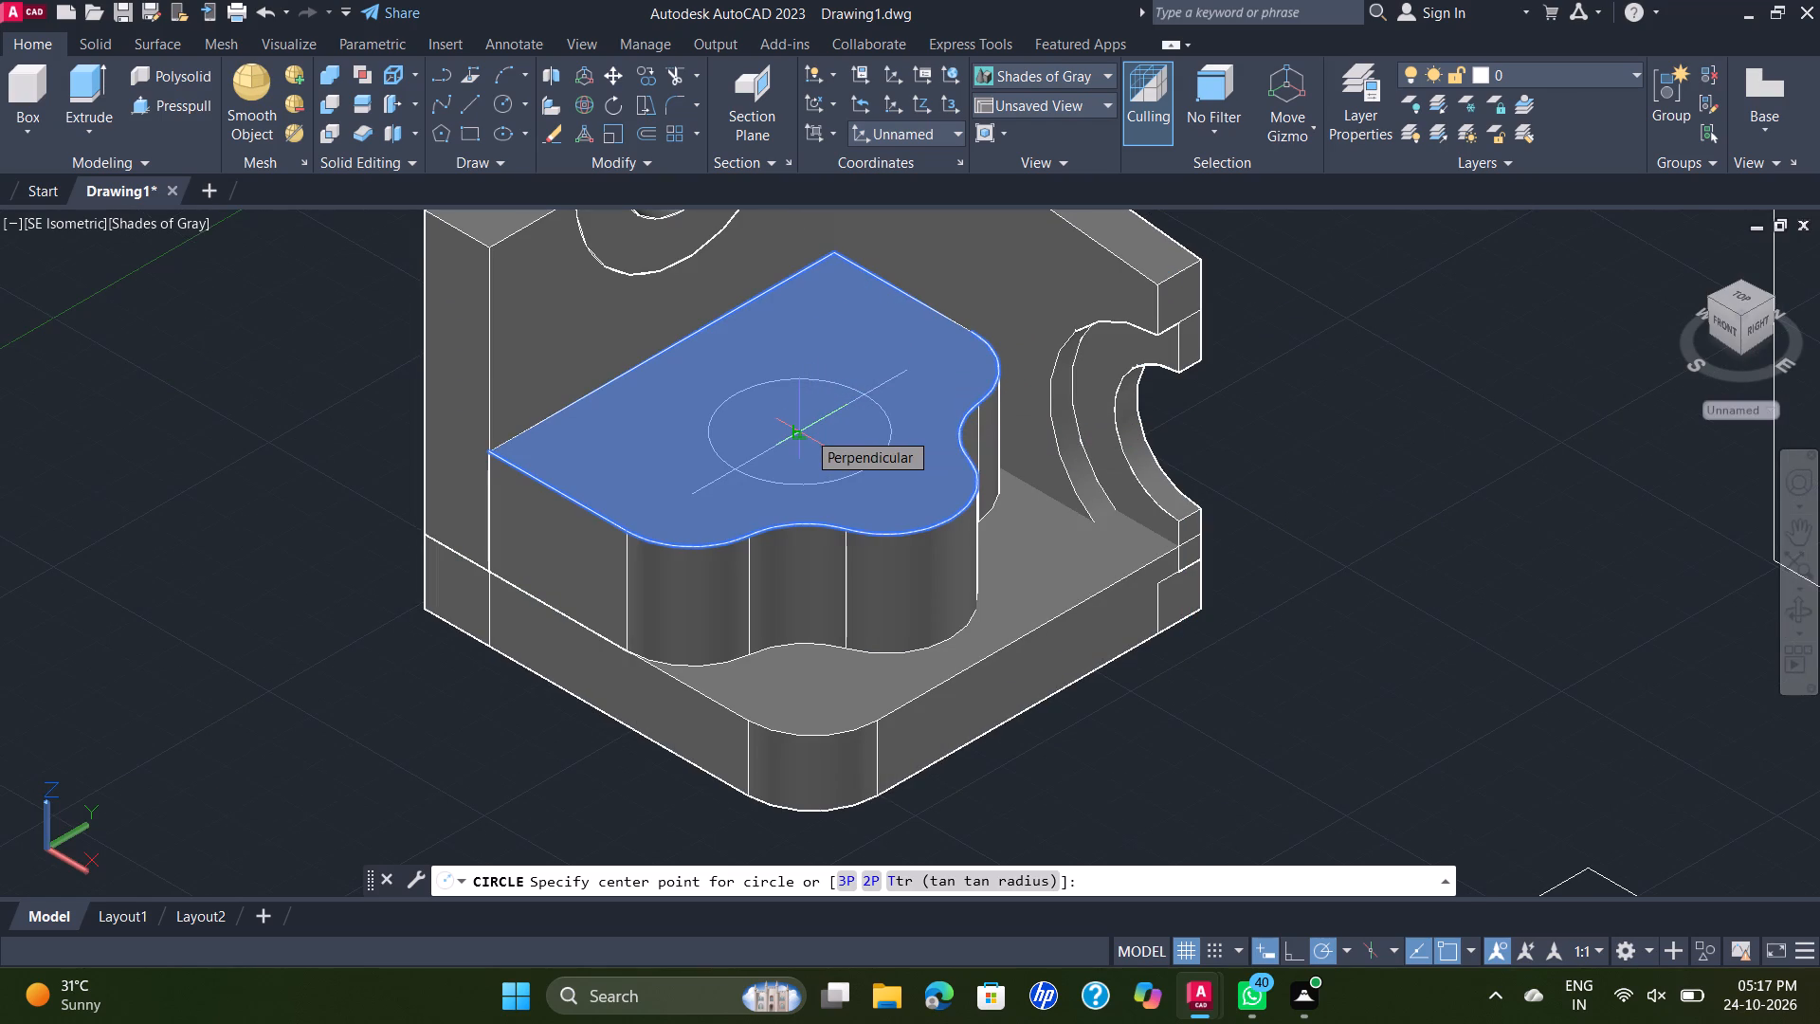
{"action": "left_click", "coordinate": [807, 430]}
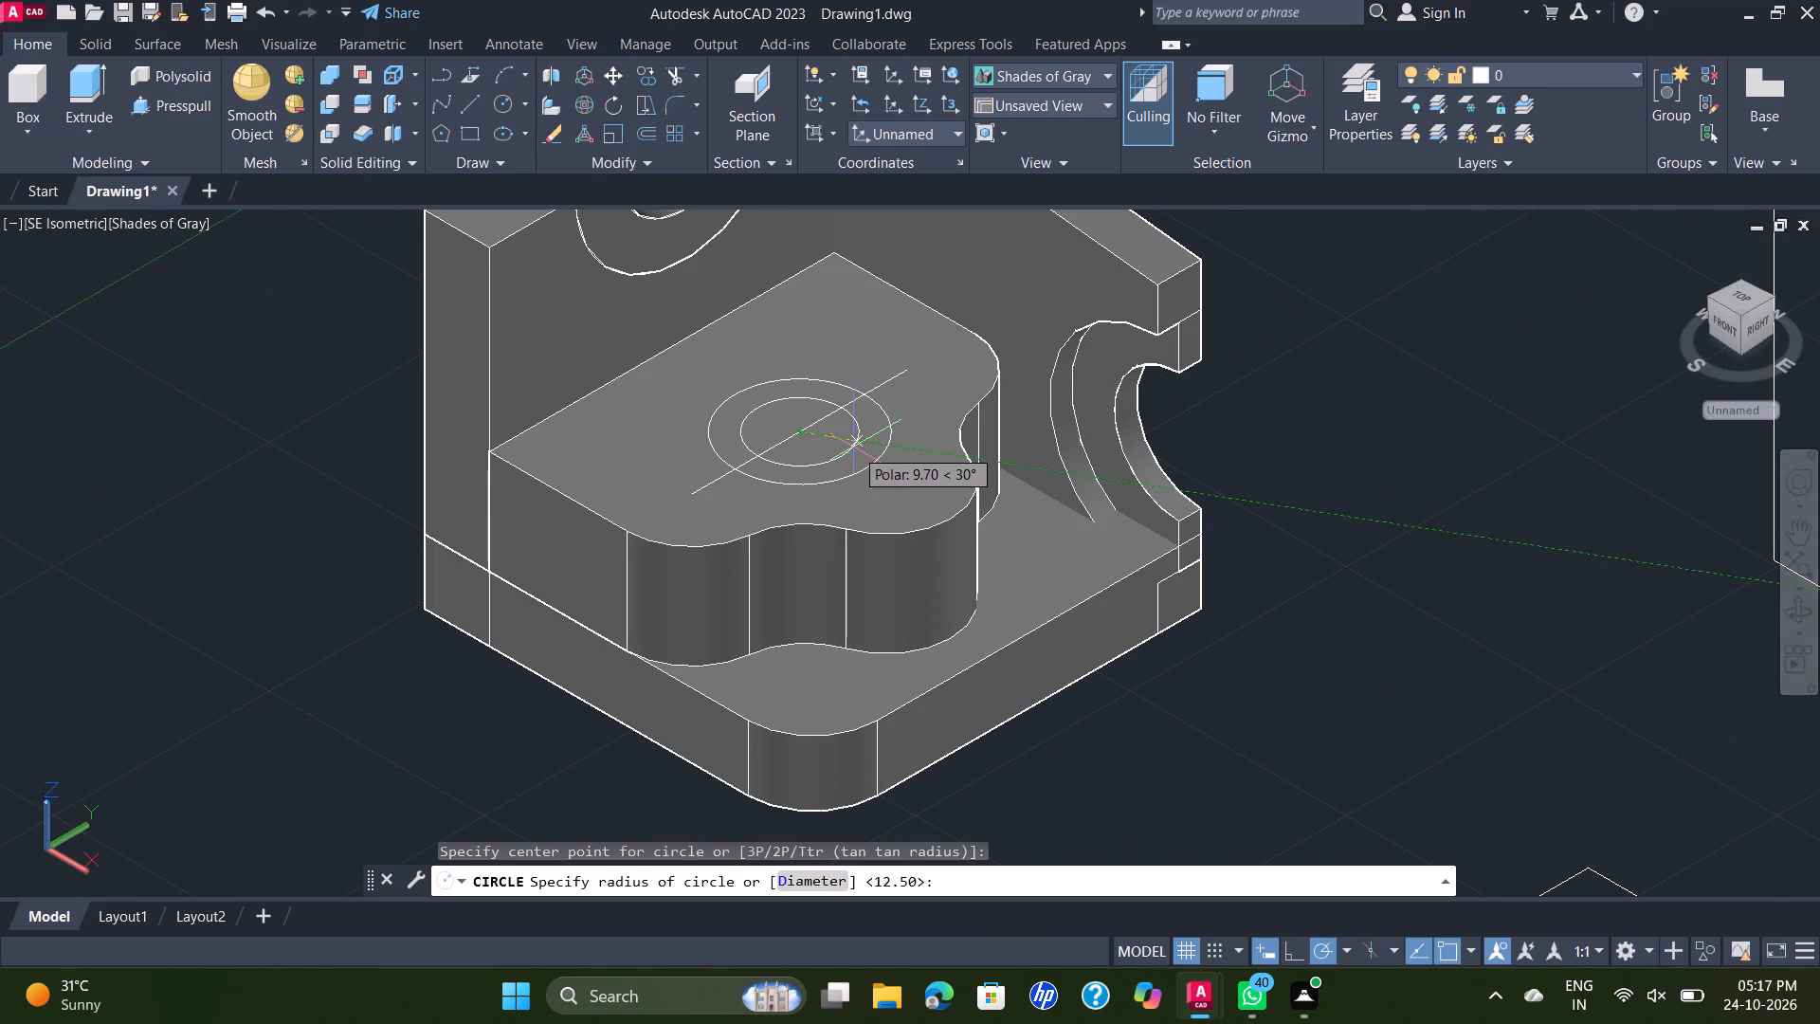
{"action": "key", "text": "d"}
{"action": "key", "text": "Return"}
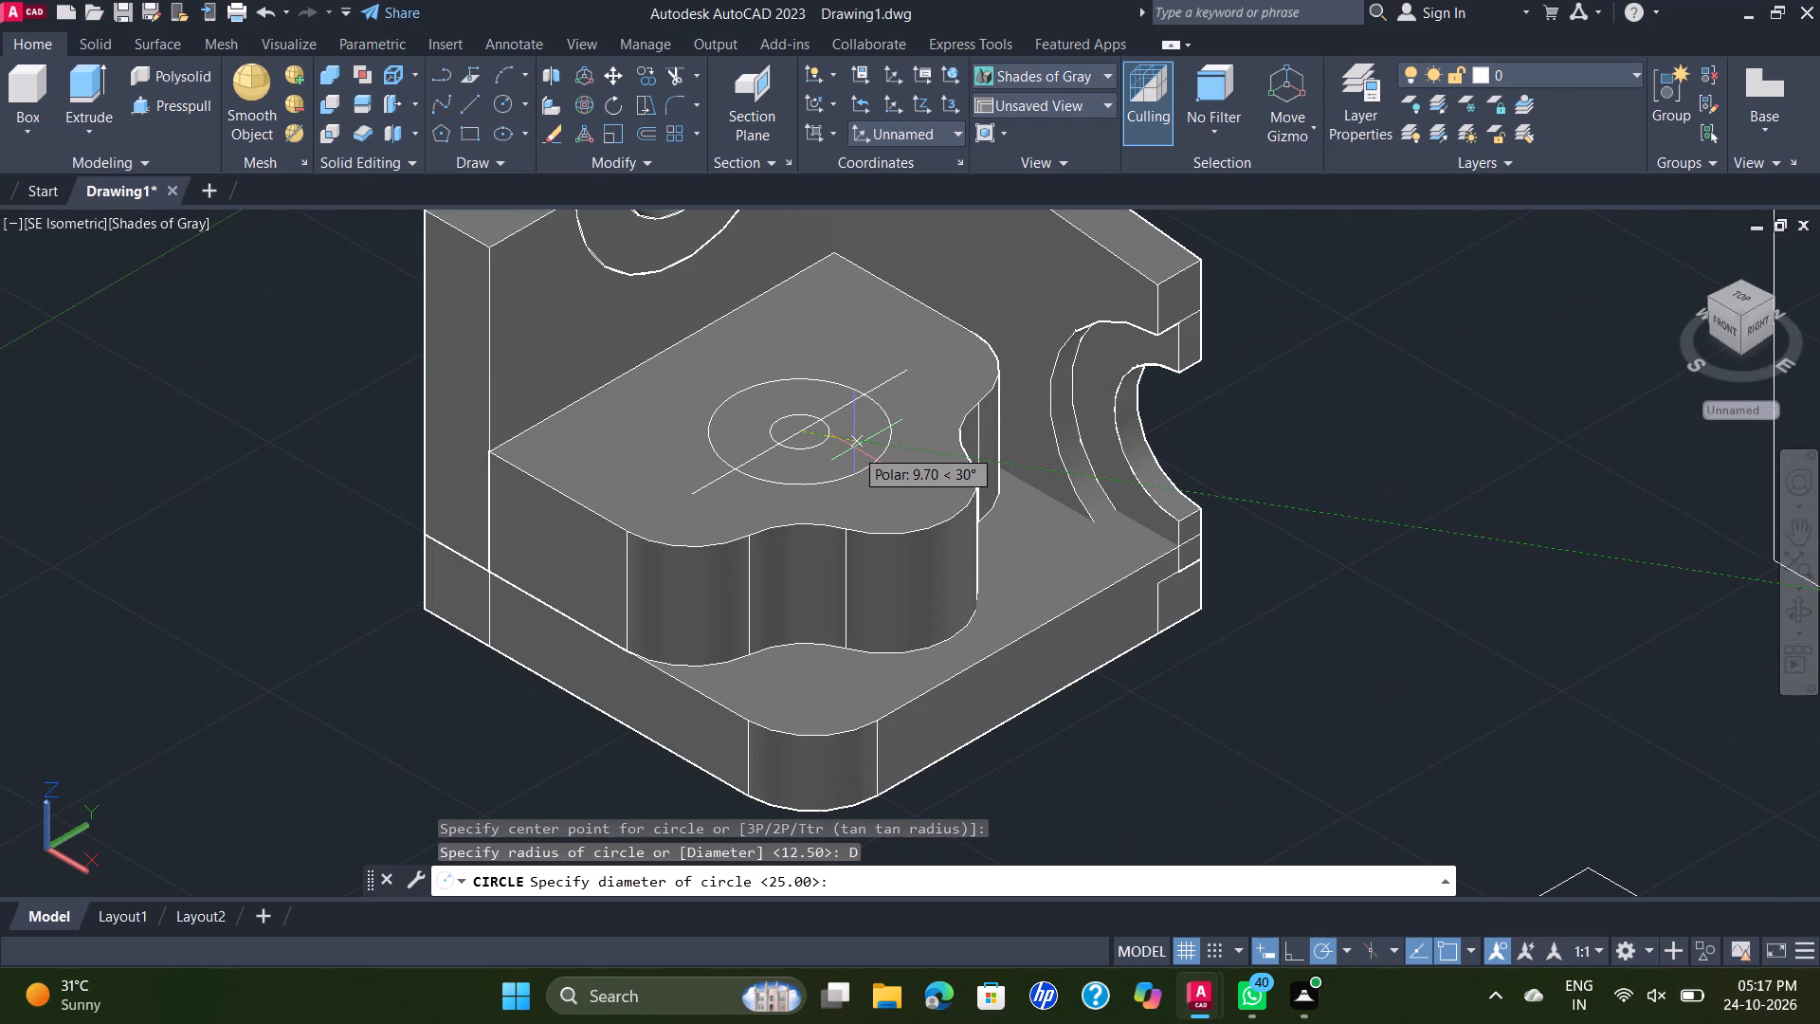
{"action": "type", "text": "20"}
{"action": "key", "text": "Return"}
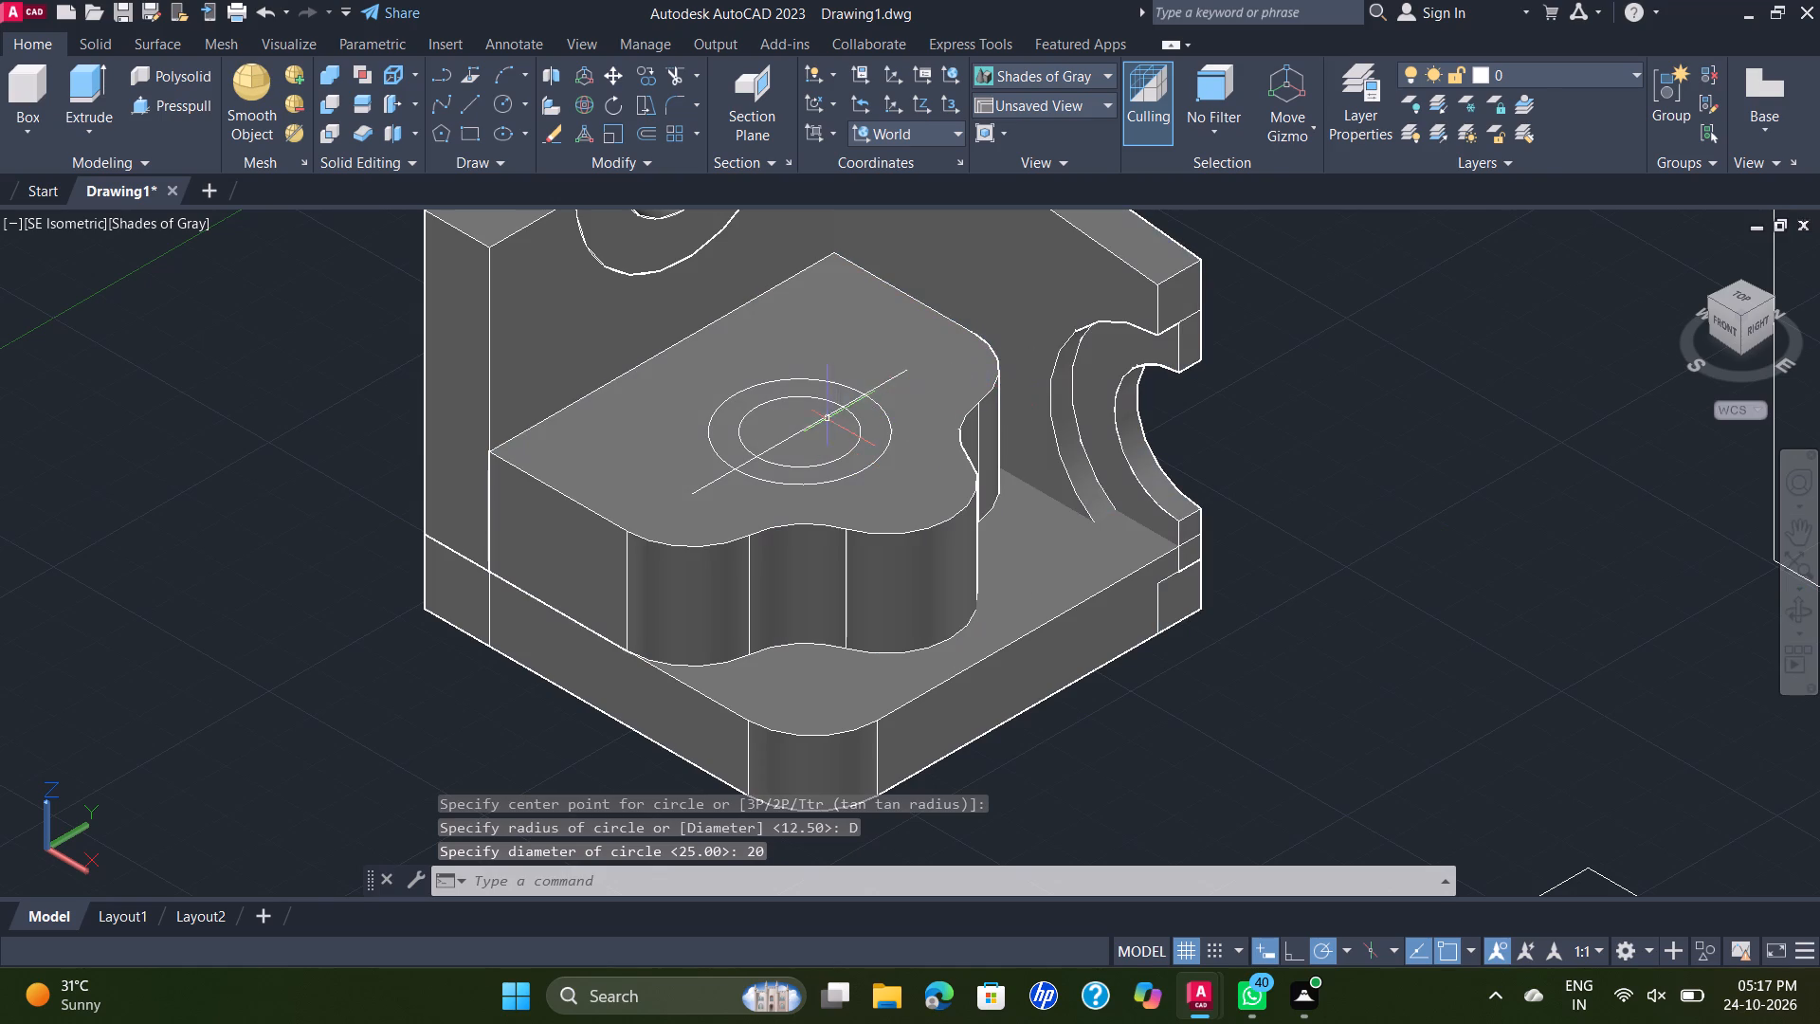
Set the visual style to 2D Wireframe and delete the 50 mm line running through the two circles.
{"action": "scroll", "coordinate": [854, 407], "scroll_direction": "up", "scroll_amount": 1}
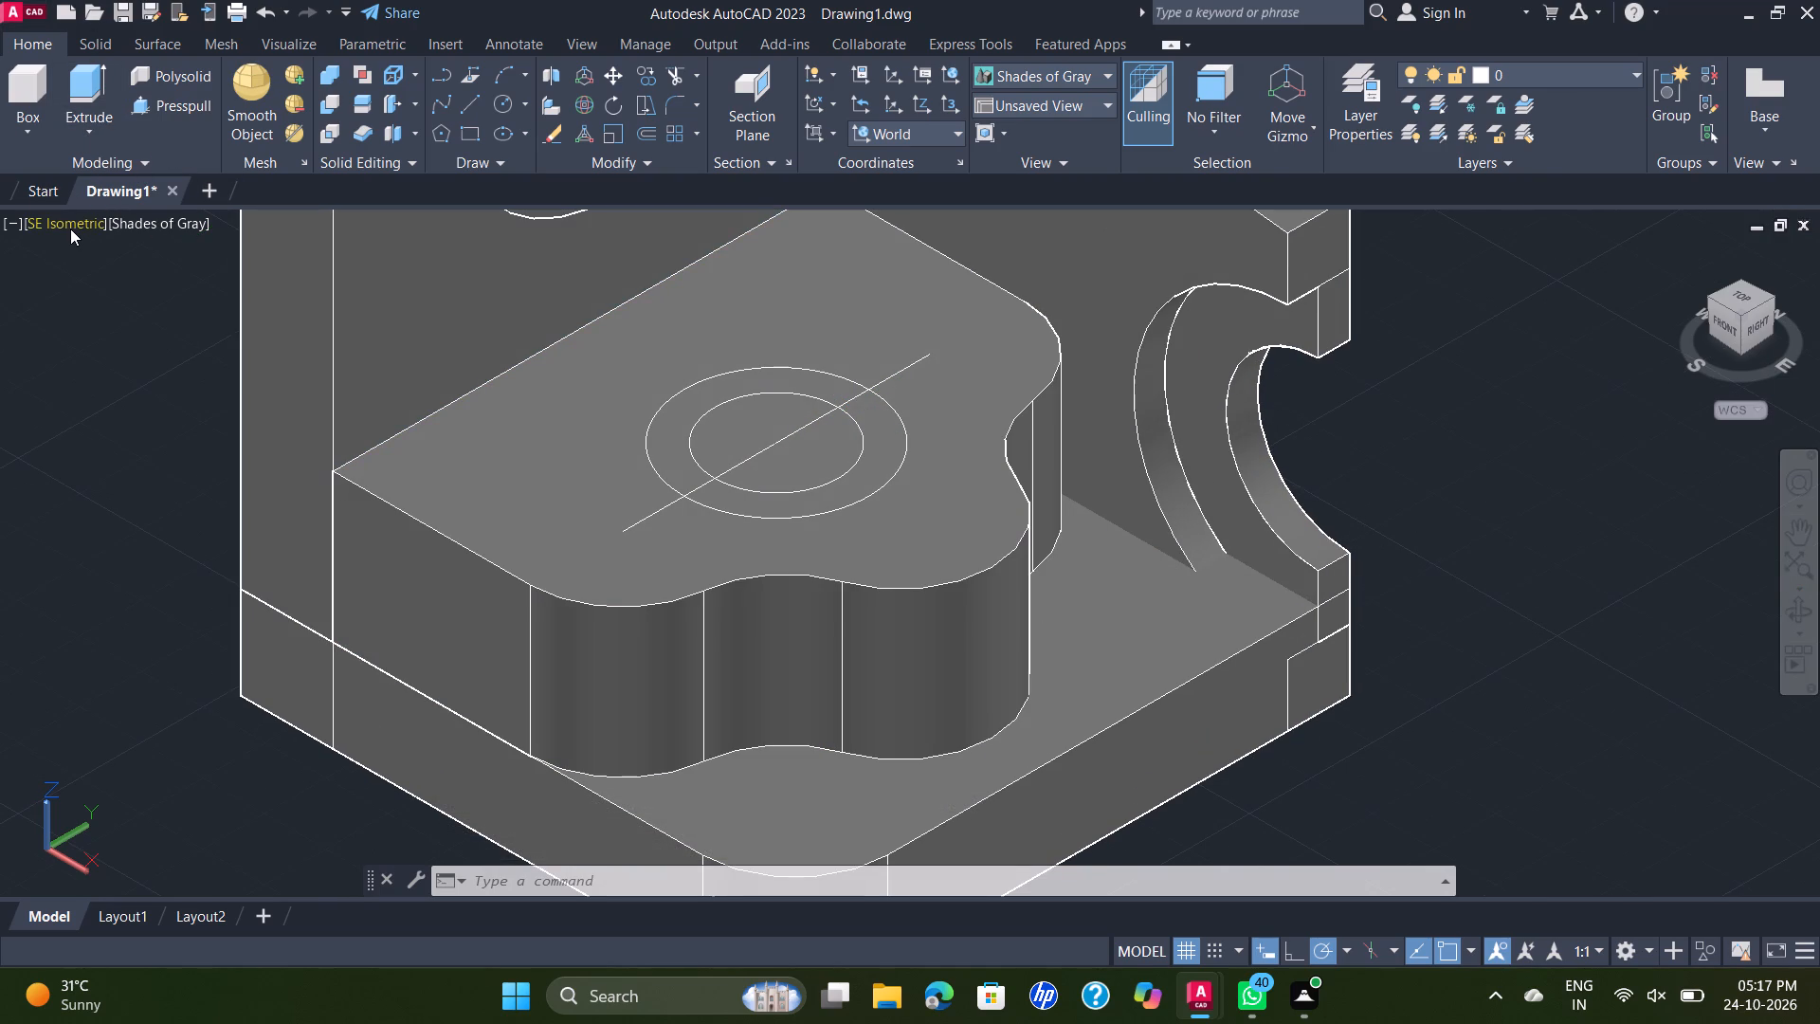
{"action": "left_click", "coordinate": [129, 225]}
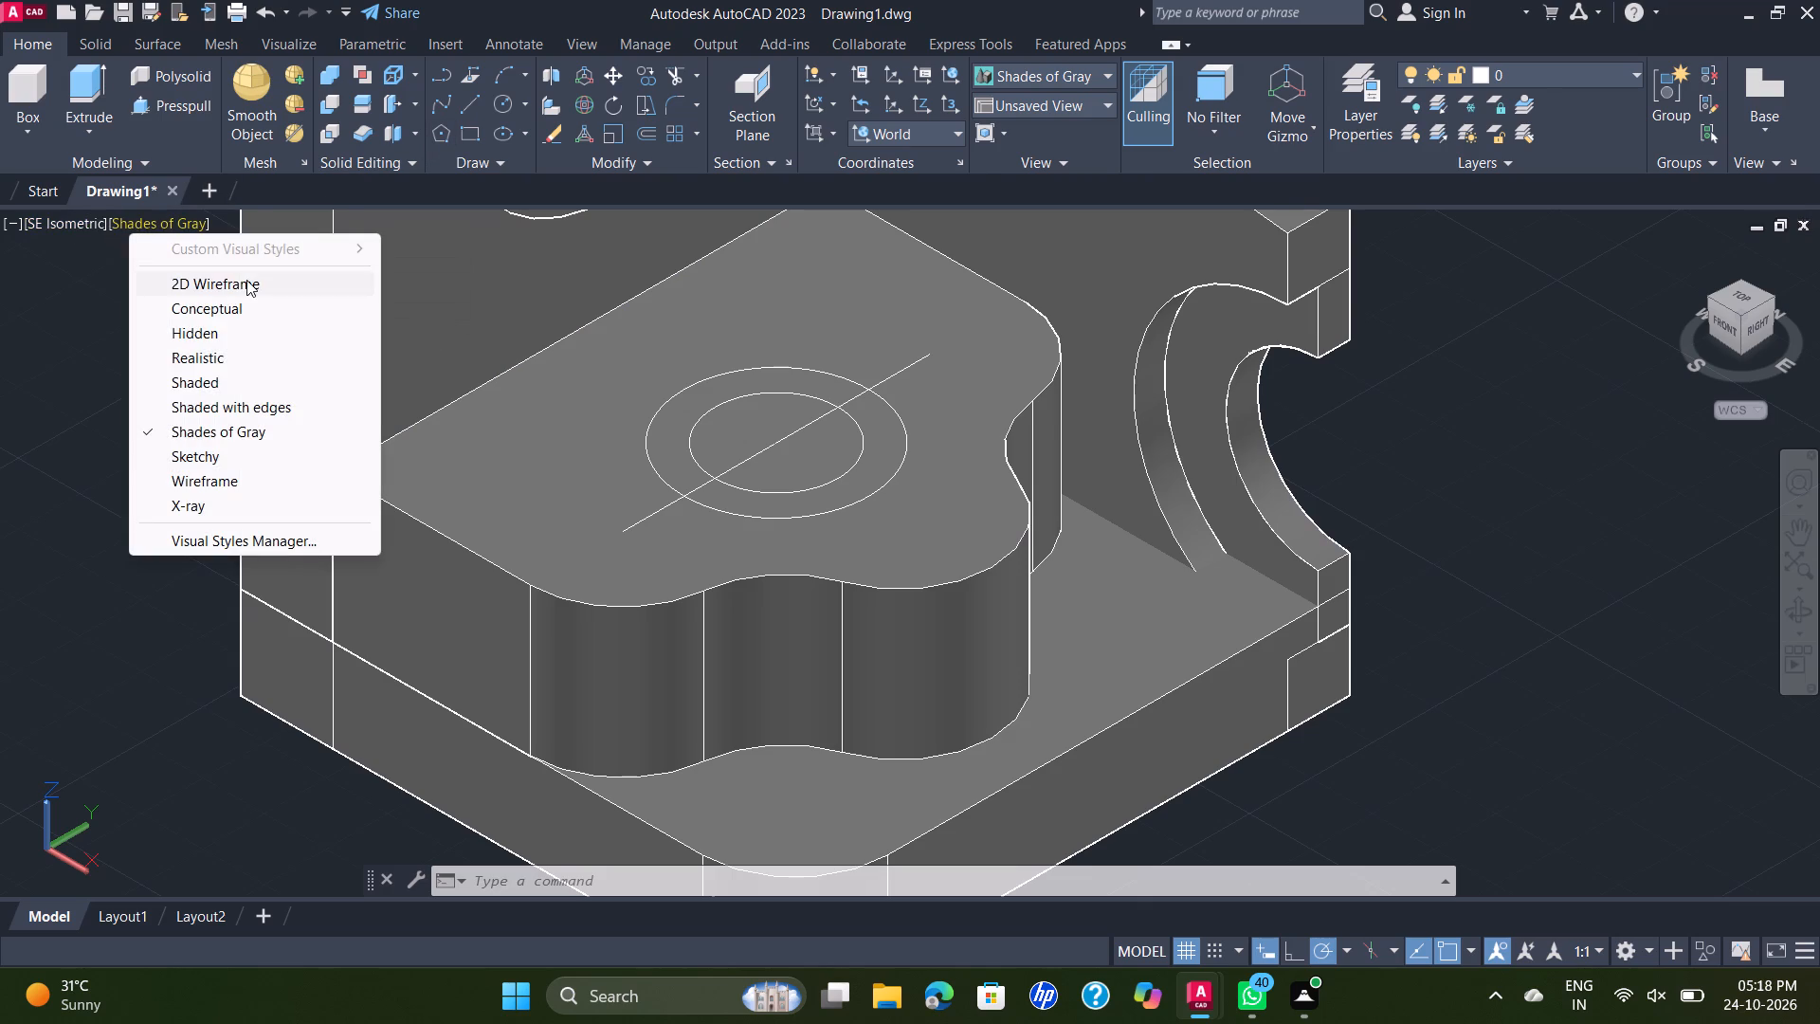
{"action": "left_click", "coordinate": [246, 280]}
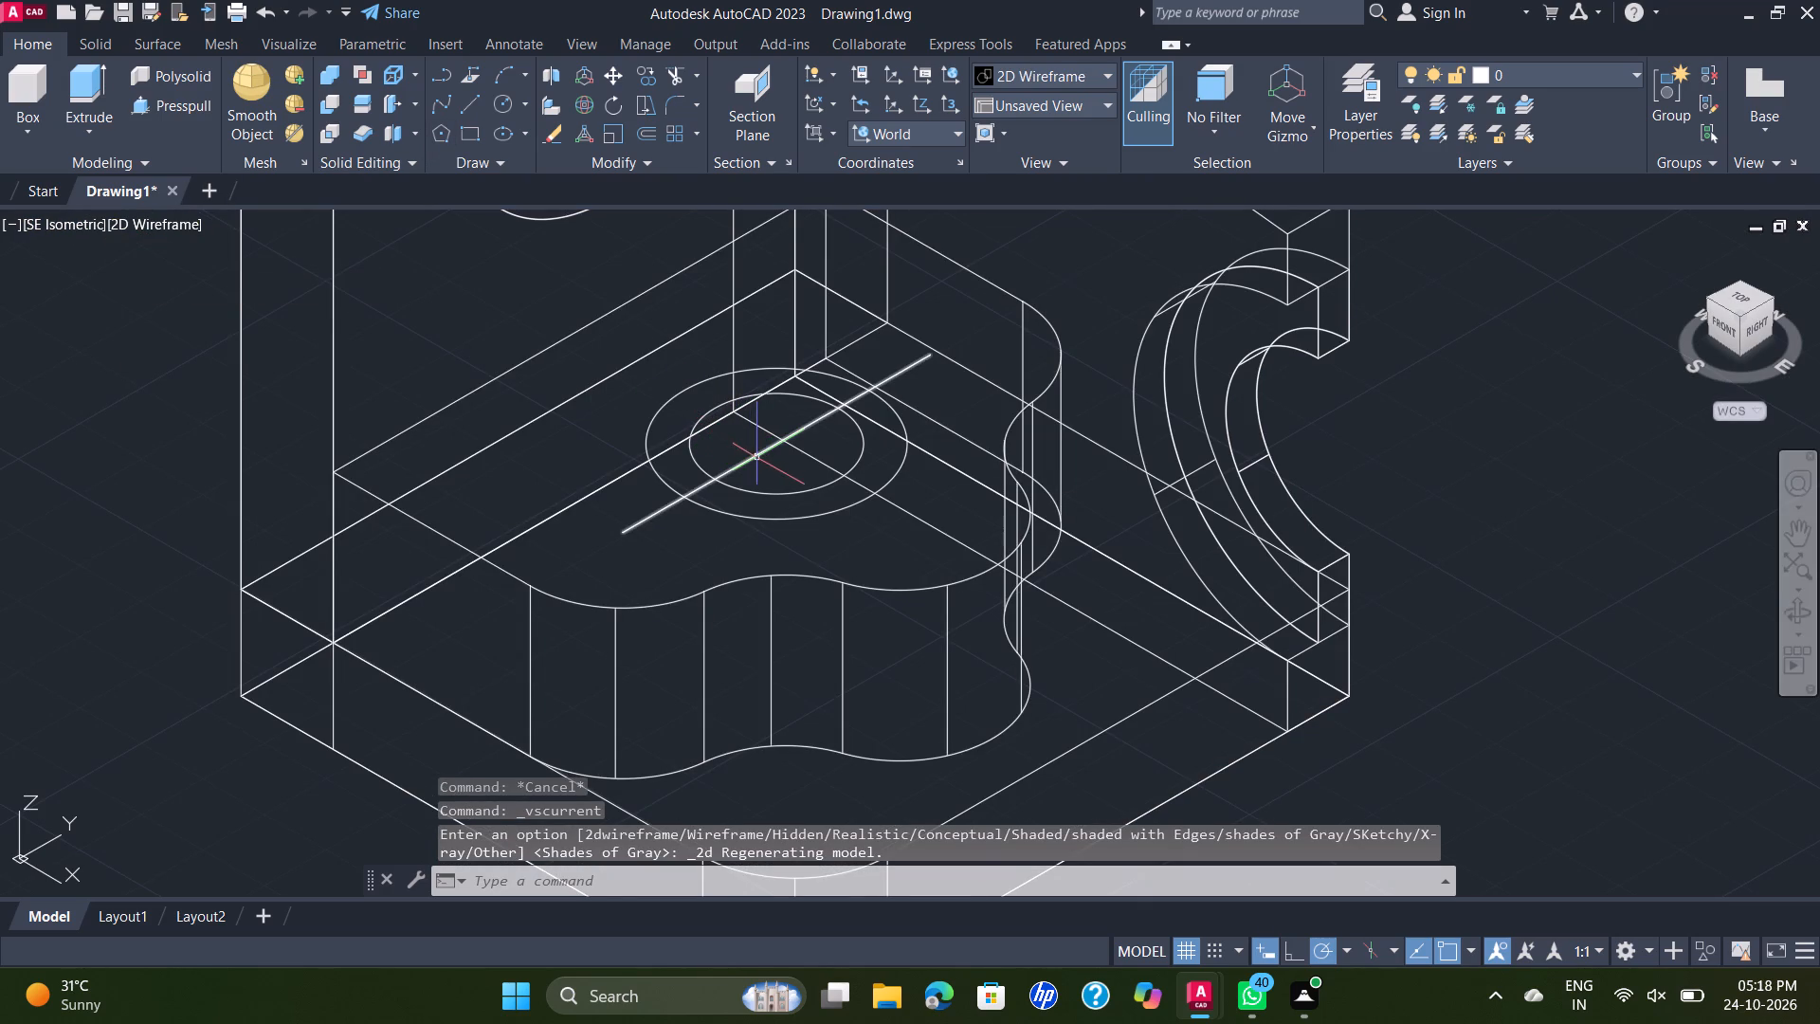
{"action": "left_click", "coordinate": [756, 457]}
{"action": "key", "text": "Delete"}
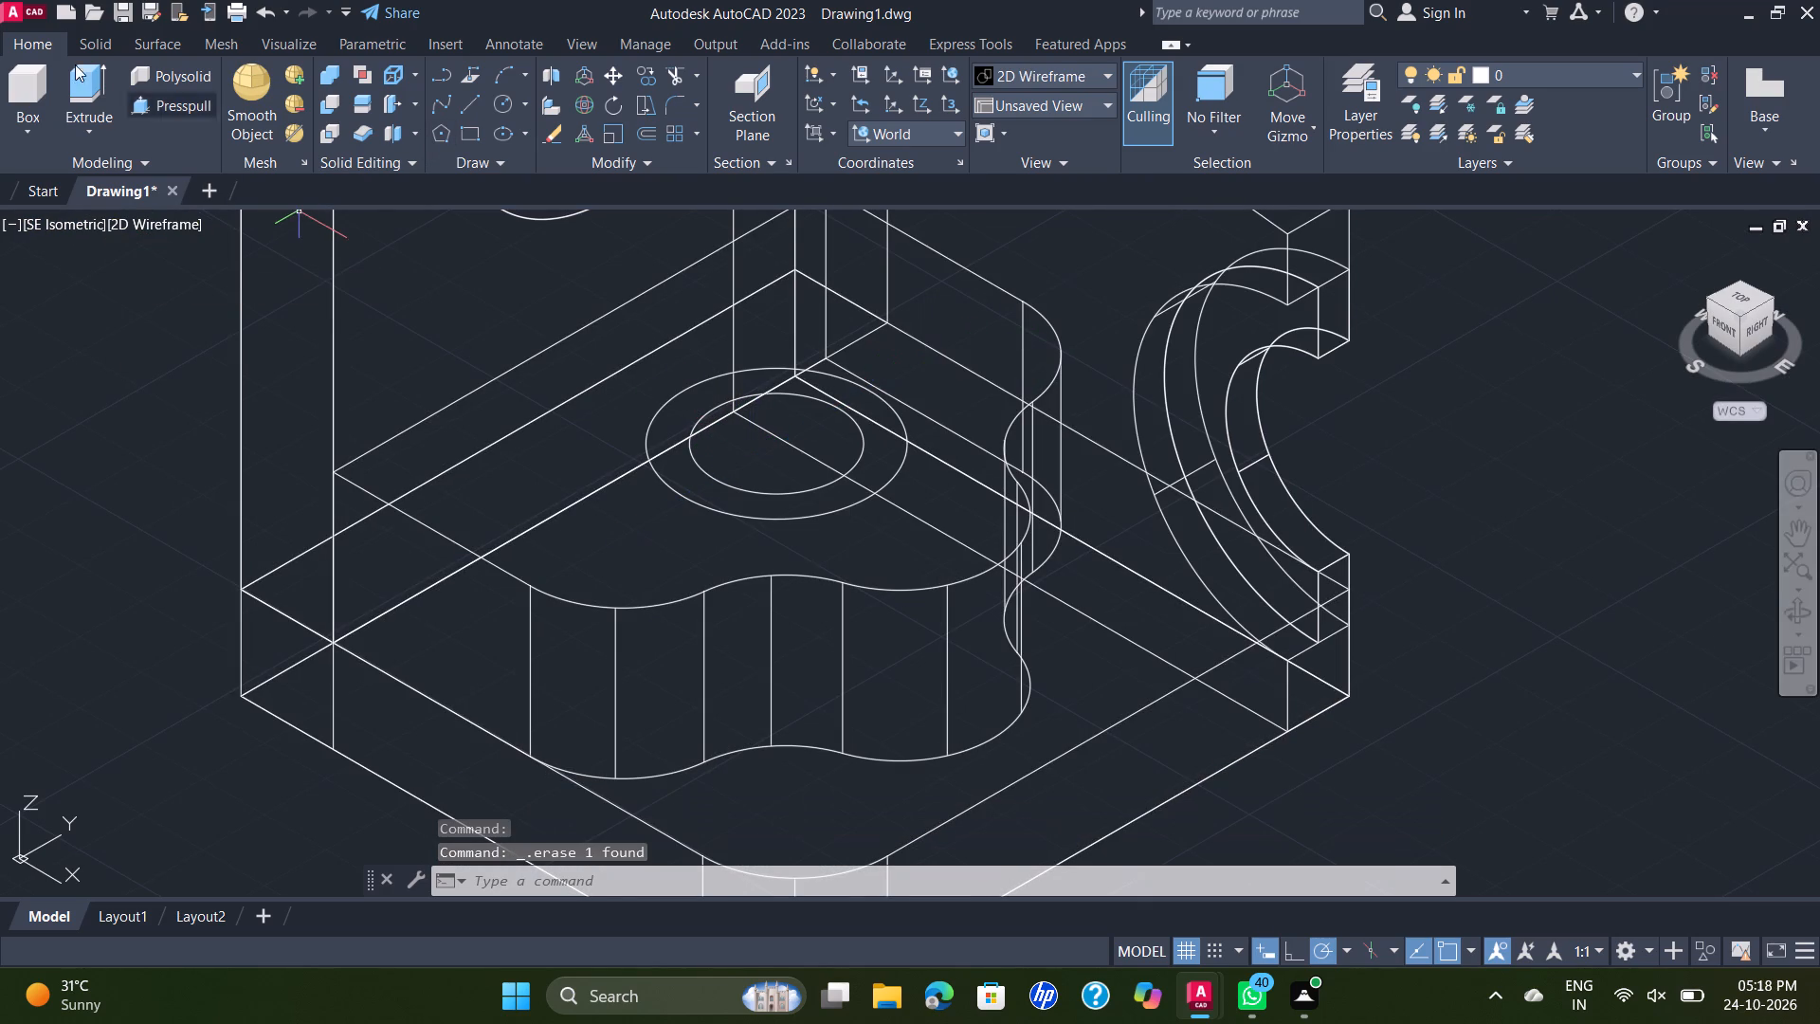
Set the model's visual style to Shades of Gray.
{"action": "left_click", "coordinate": [131, 233]}
{"action": "left_click", "coordinate": [238, 428]}
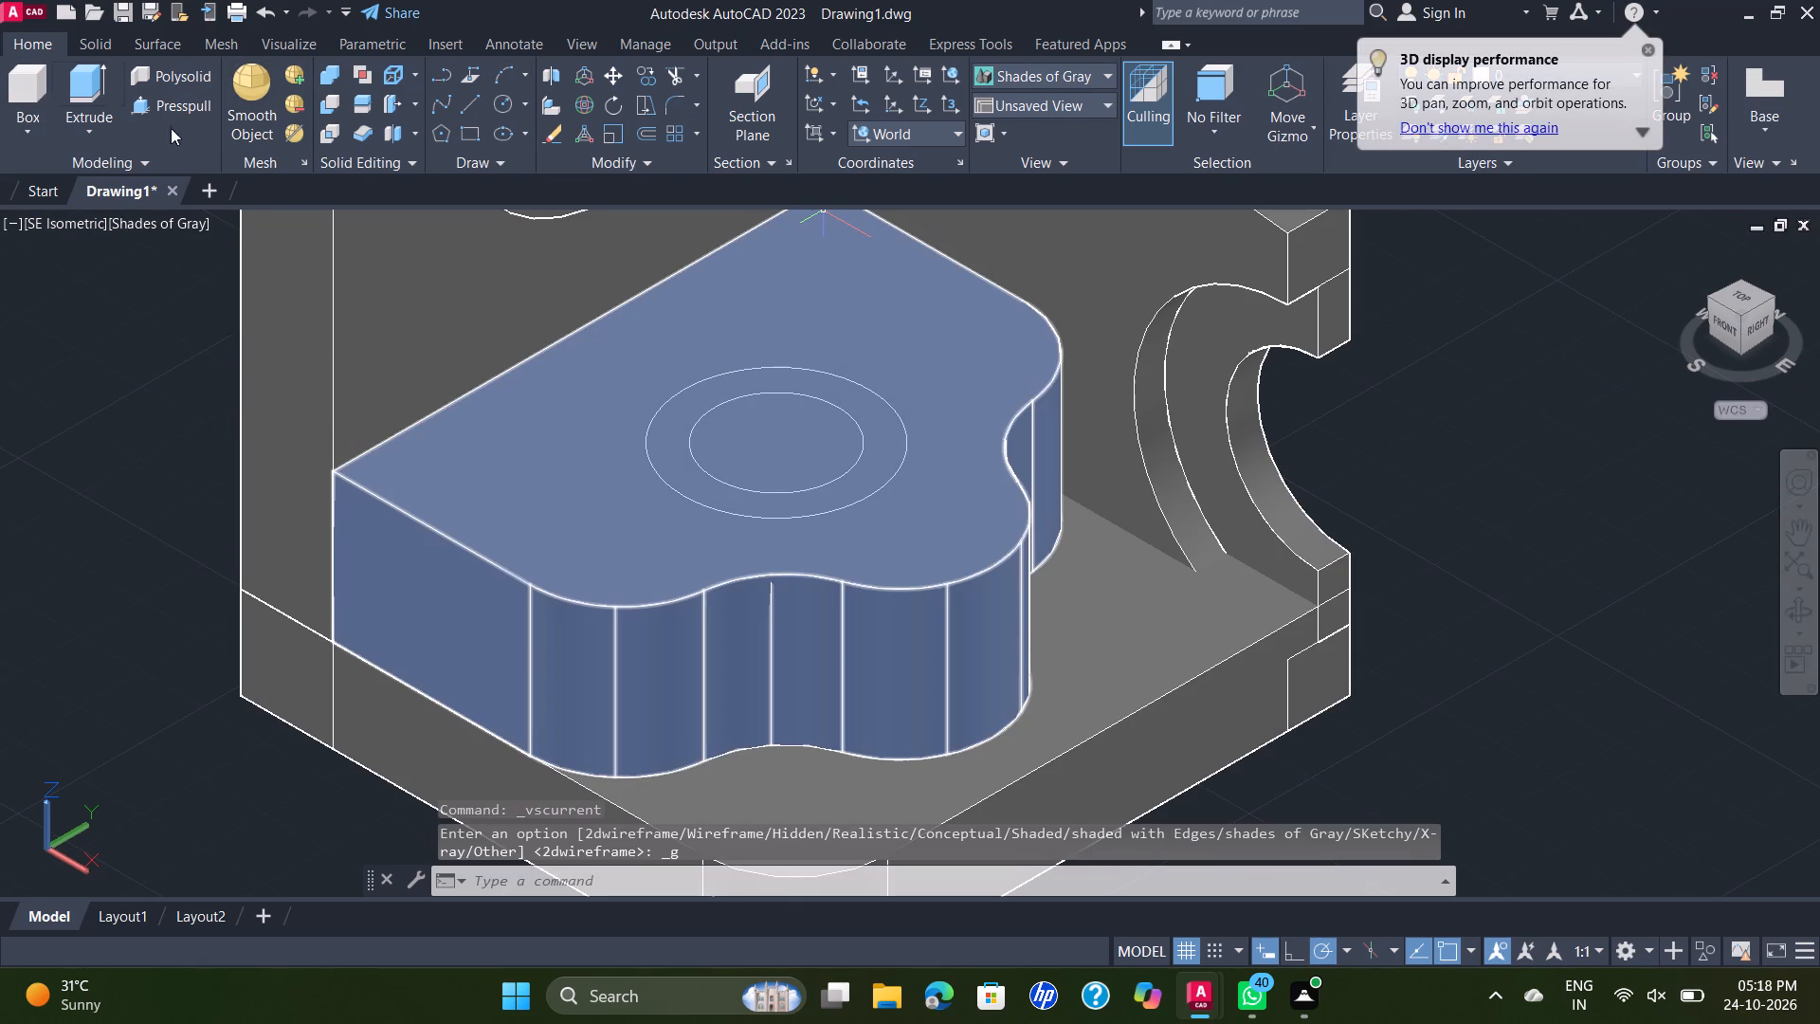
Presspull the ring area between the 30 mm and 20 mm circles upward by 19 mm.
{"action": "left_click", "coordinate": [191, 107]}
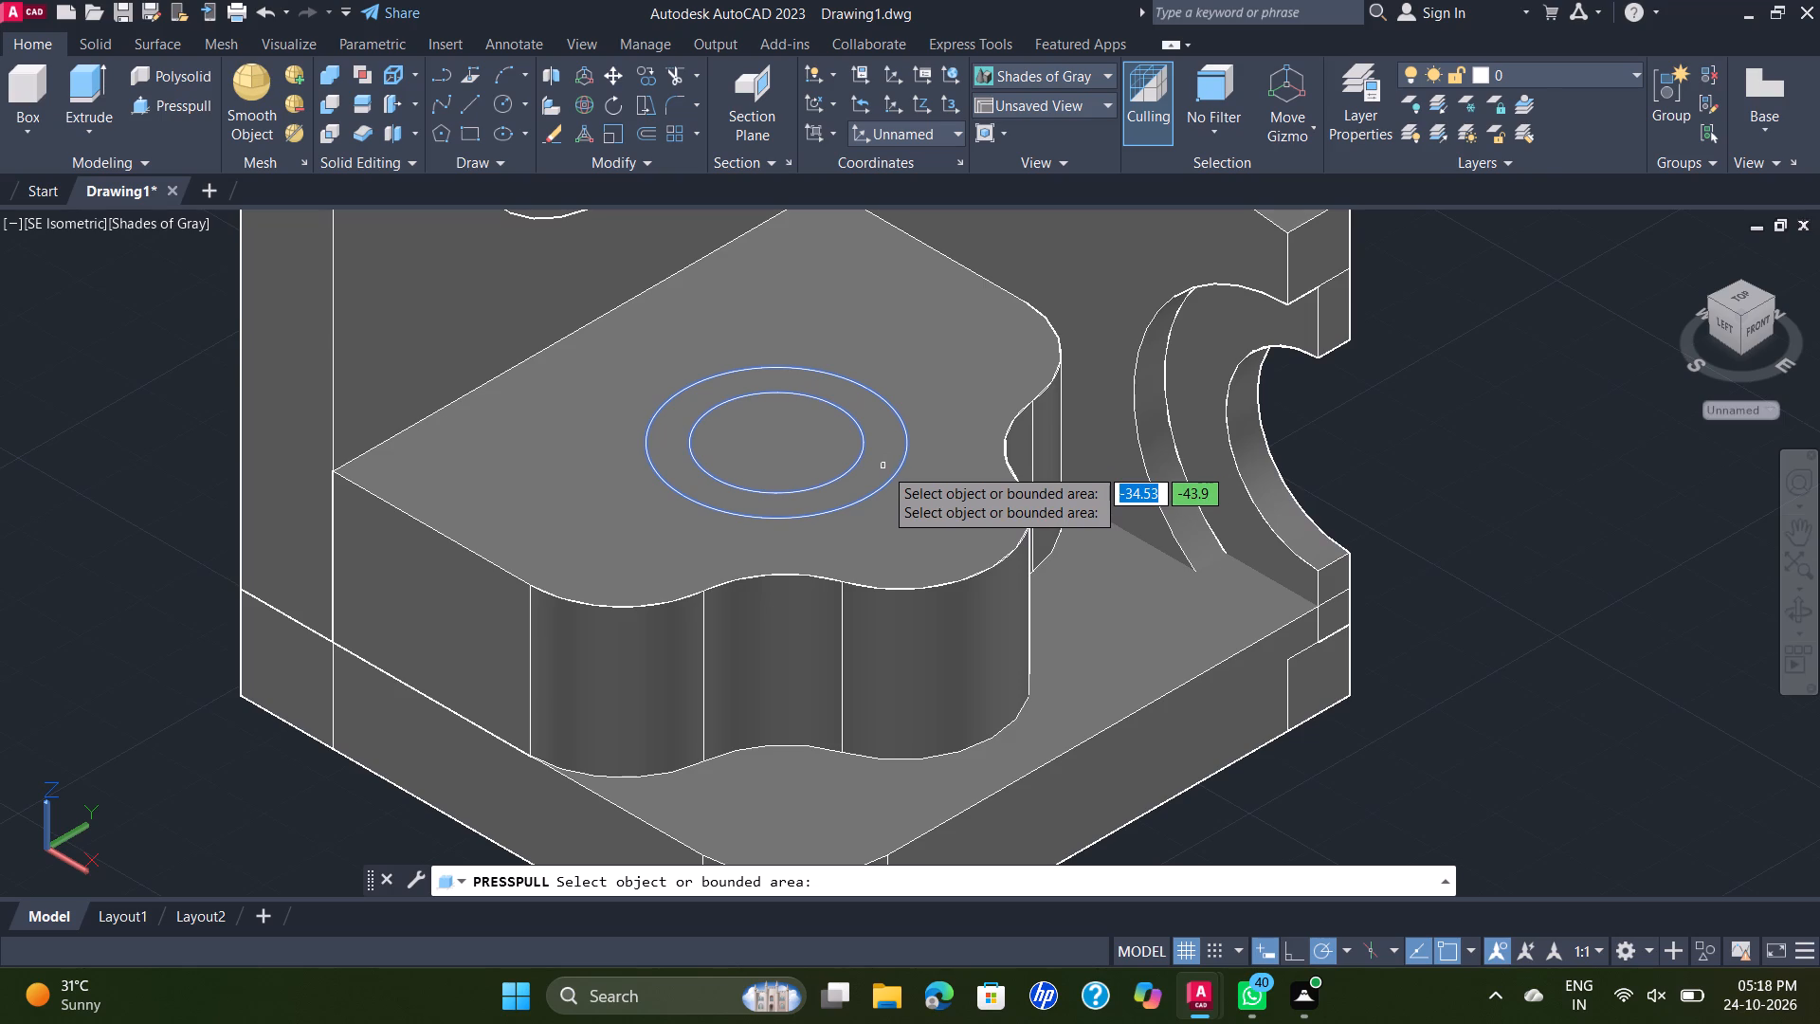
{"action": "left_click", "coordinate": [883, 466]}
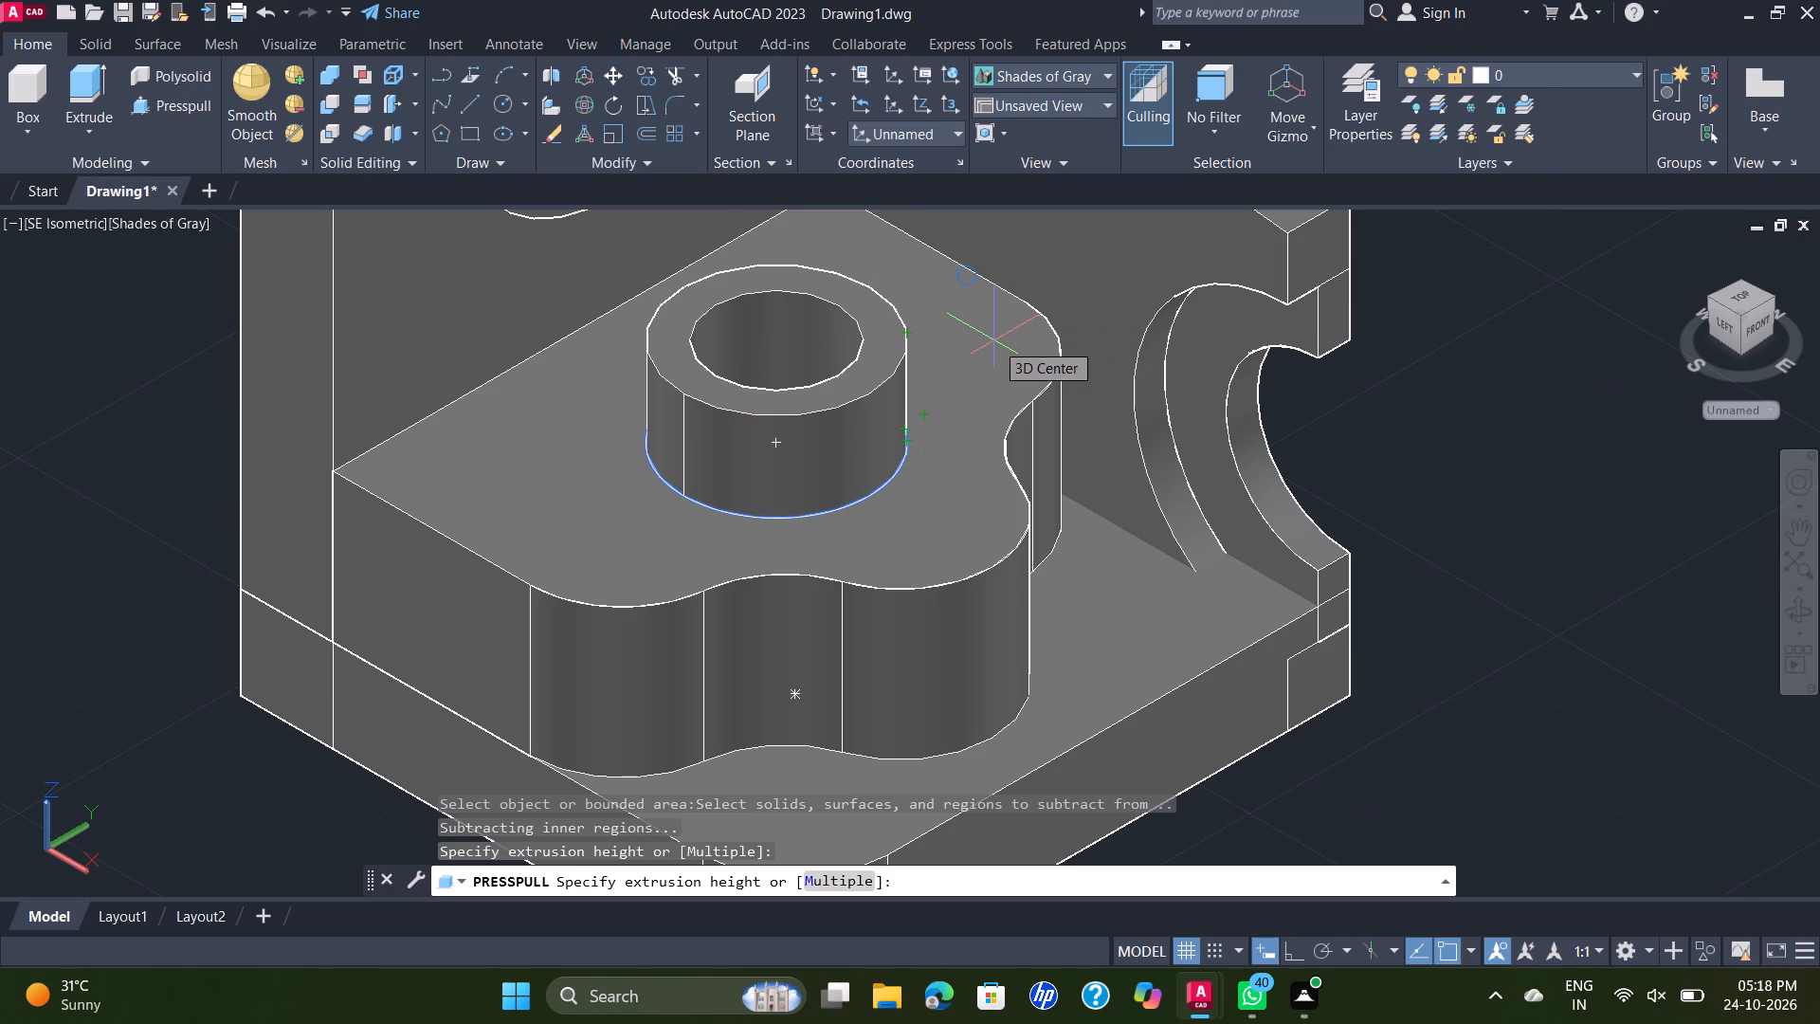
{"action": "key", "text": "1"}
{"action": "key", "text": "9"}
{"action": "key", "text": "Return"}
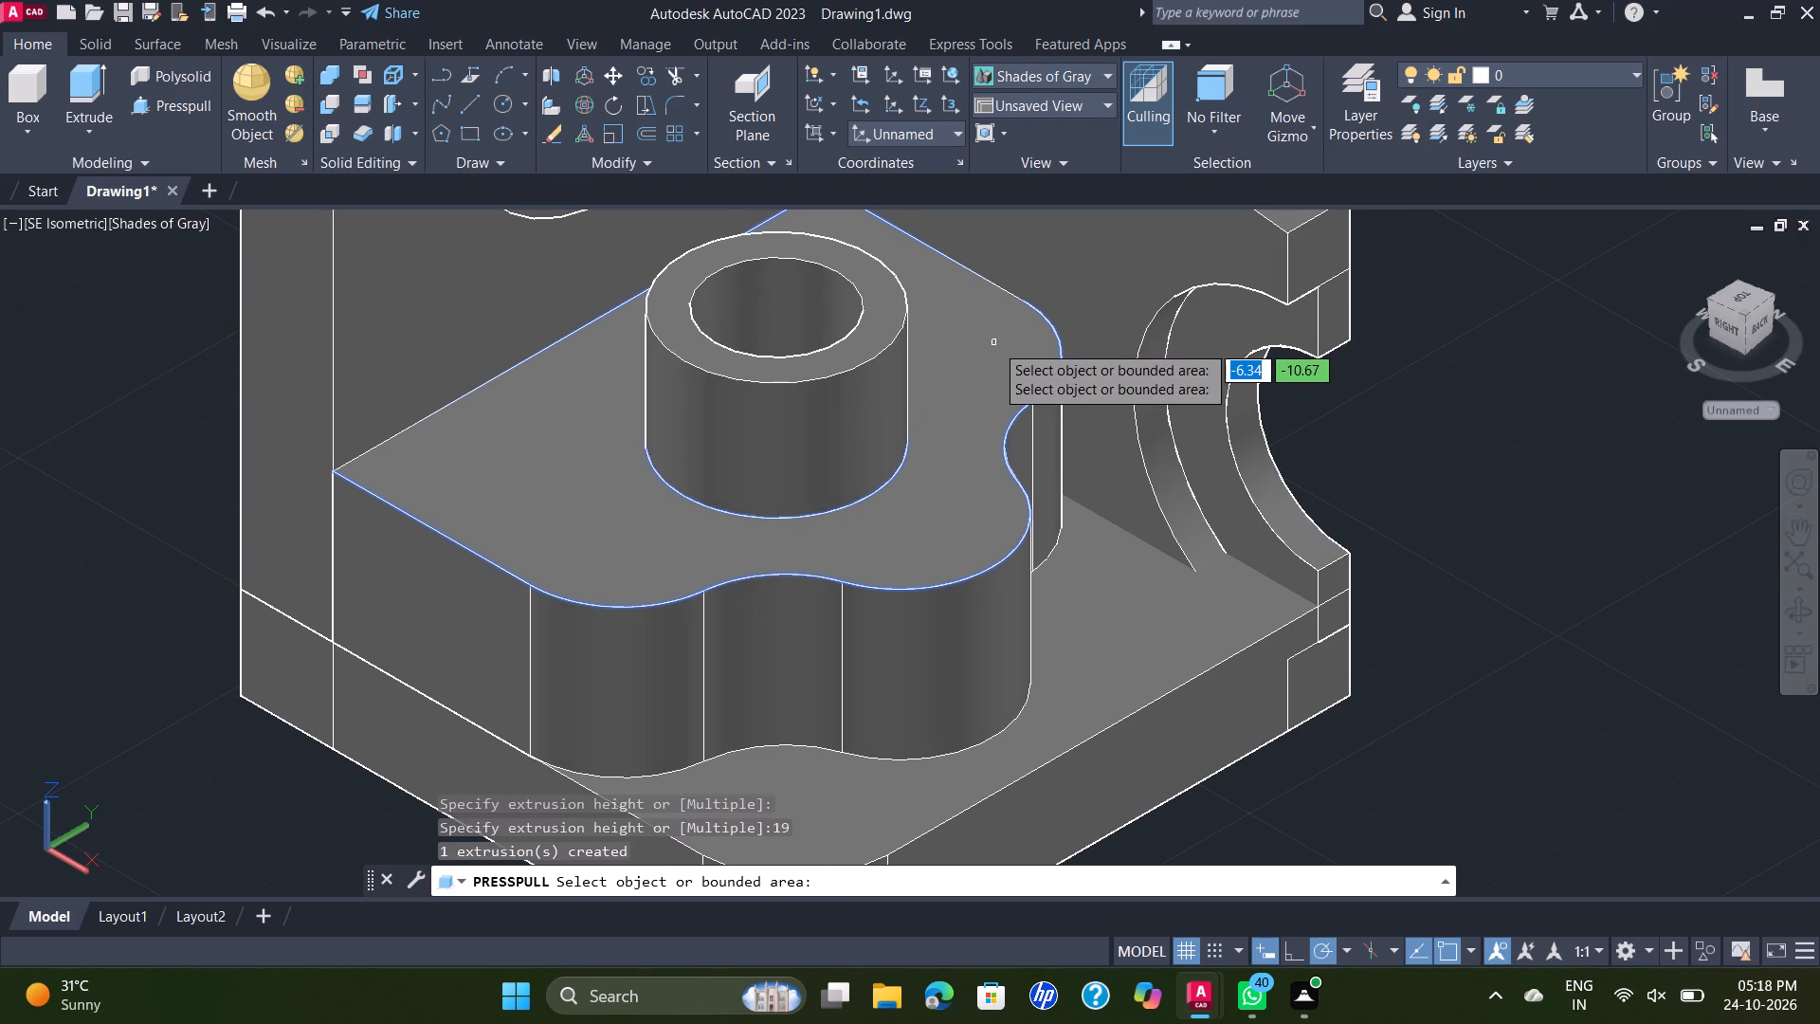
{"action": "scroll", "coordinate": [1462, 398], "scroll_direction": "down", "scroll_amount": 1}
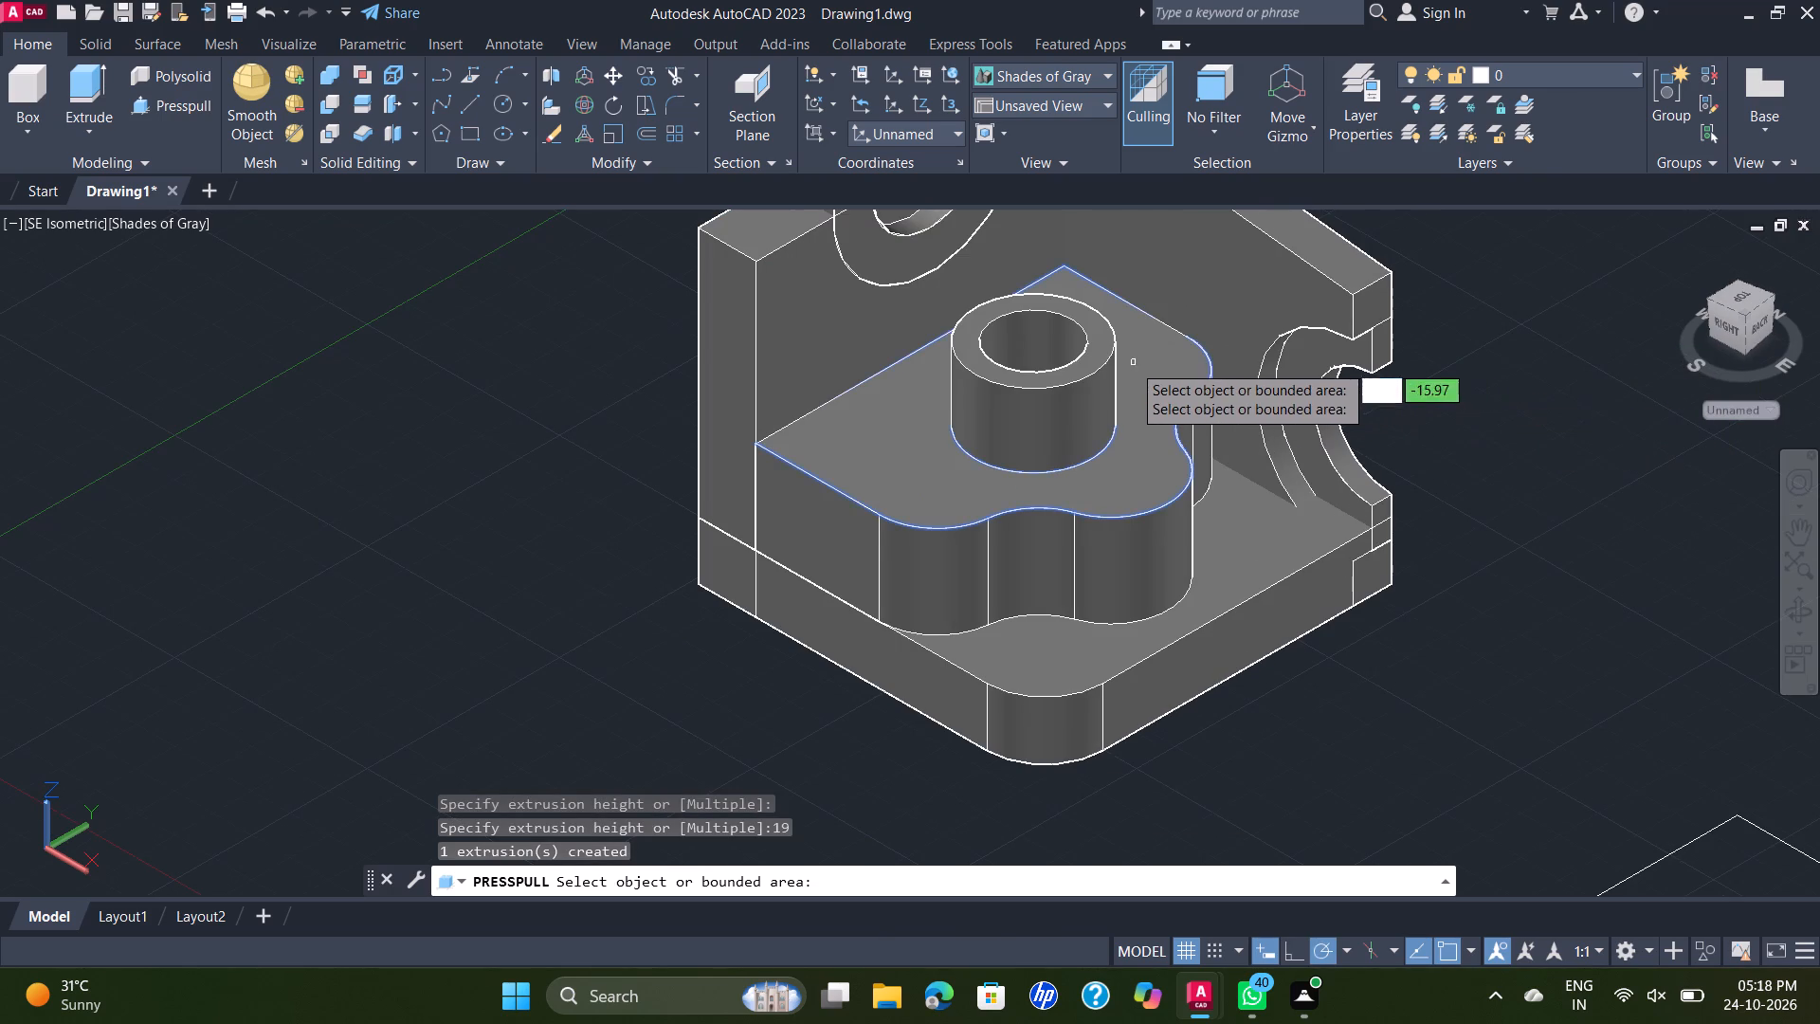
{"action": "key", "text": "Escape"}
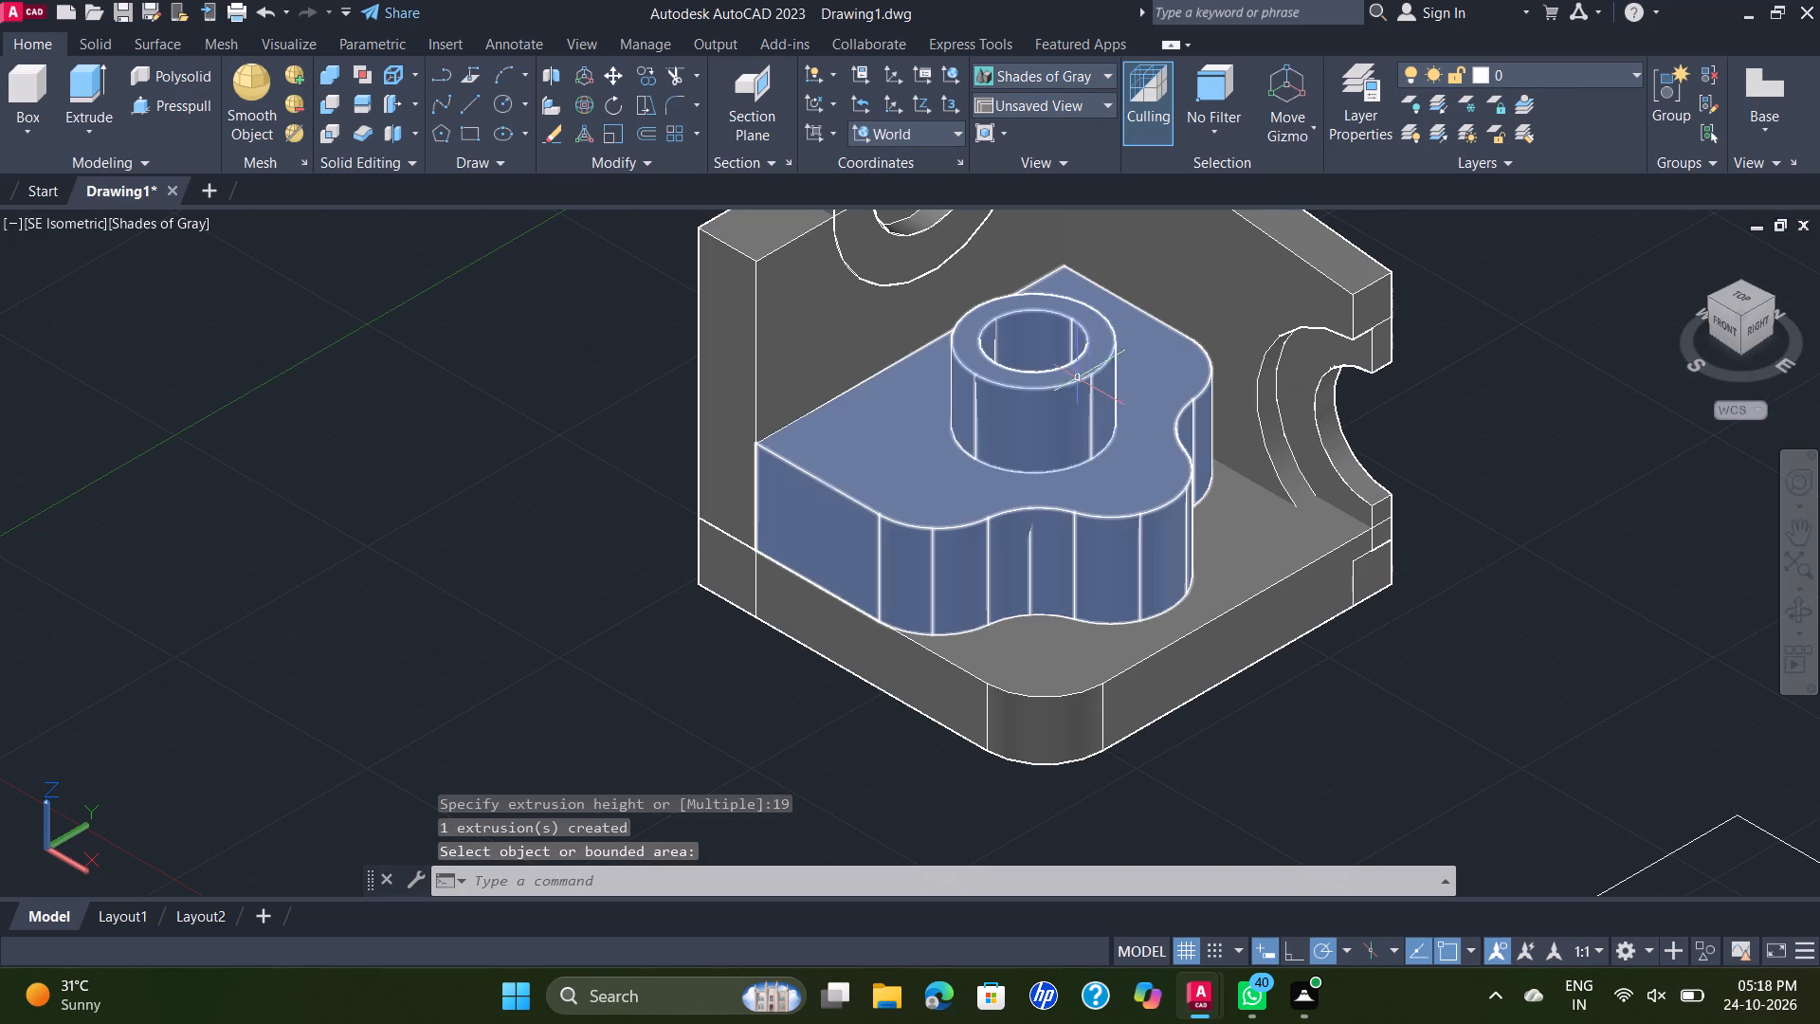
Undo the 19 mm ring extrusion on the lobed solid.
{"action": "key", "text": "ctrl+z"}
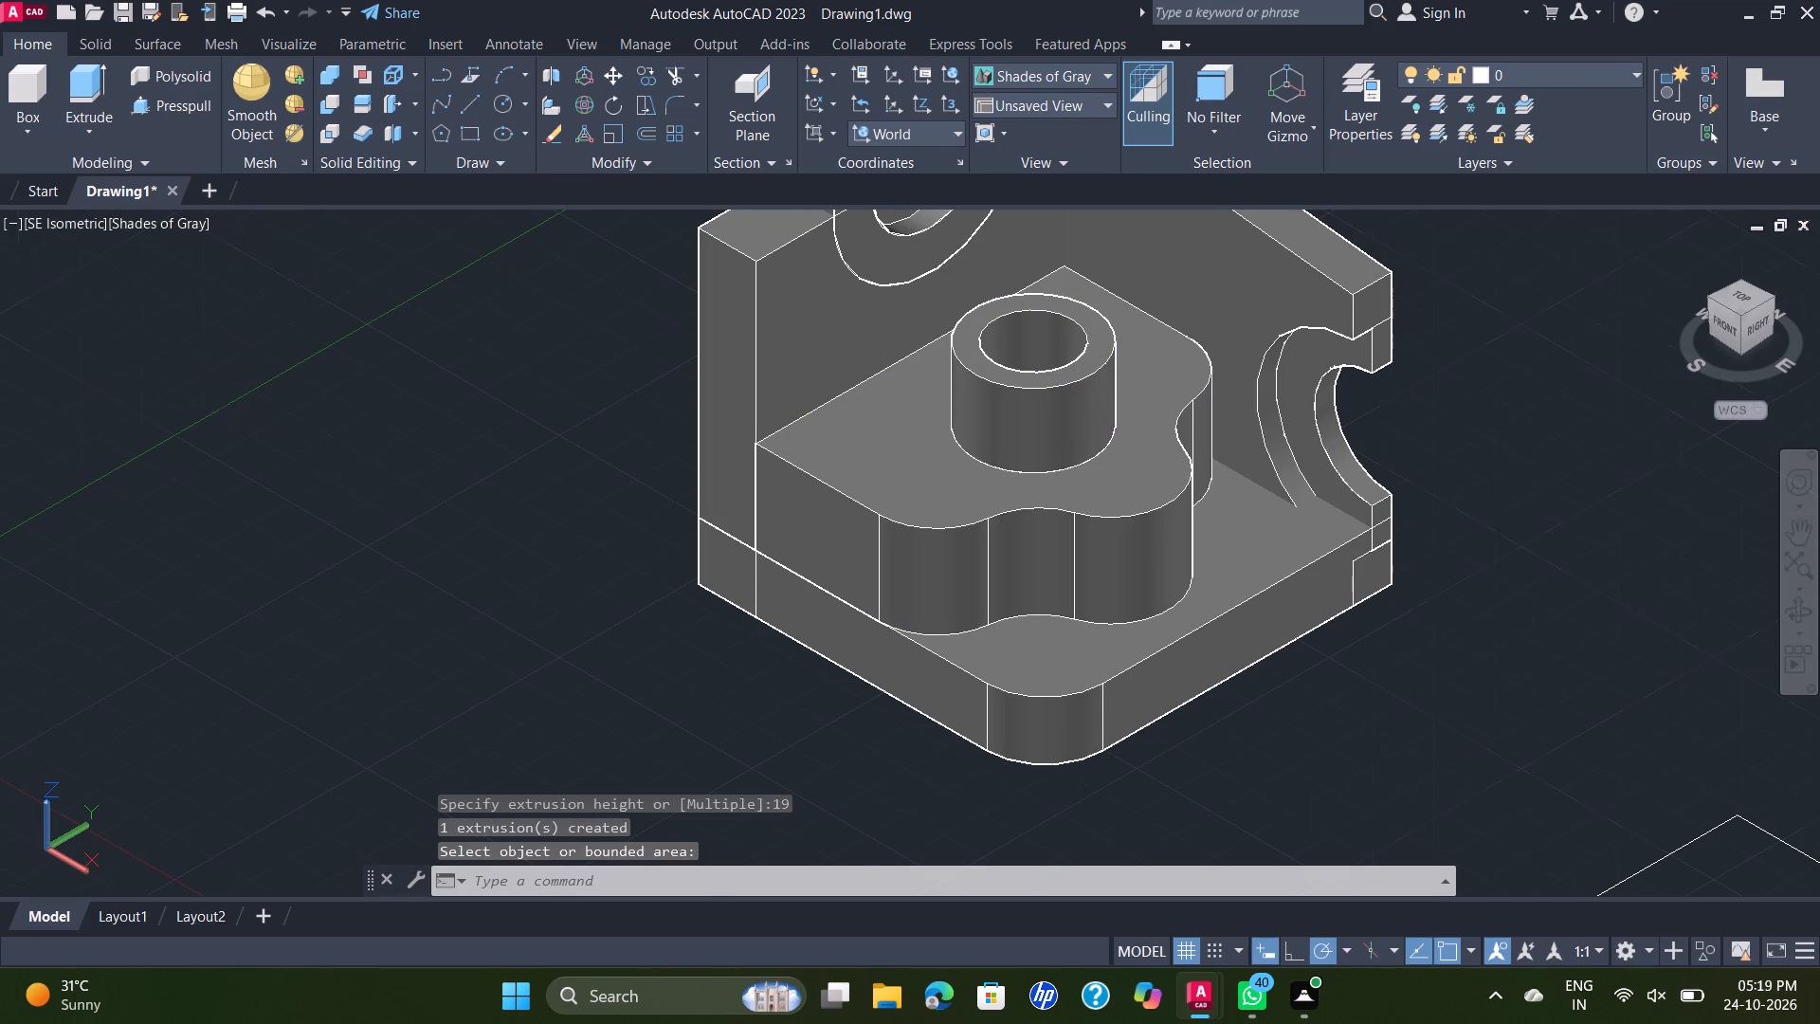
Presspull the ring area between the 30 mm and 20 mm circles upward by 10 mm.
{"action": "left_click", "coordinate": [141, 110]}
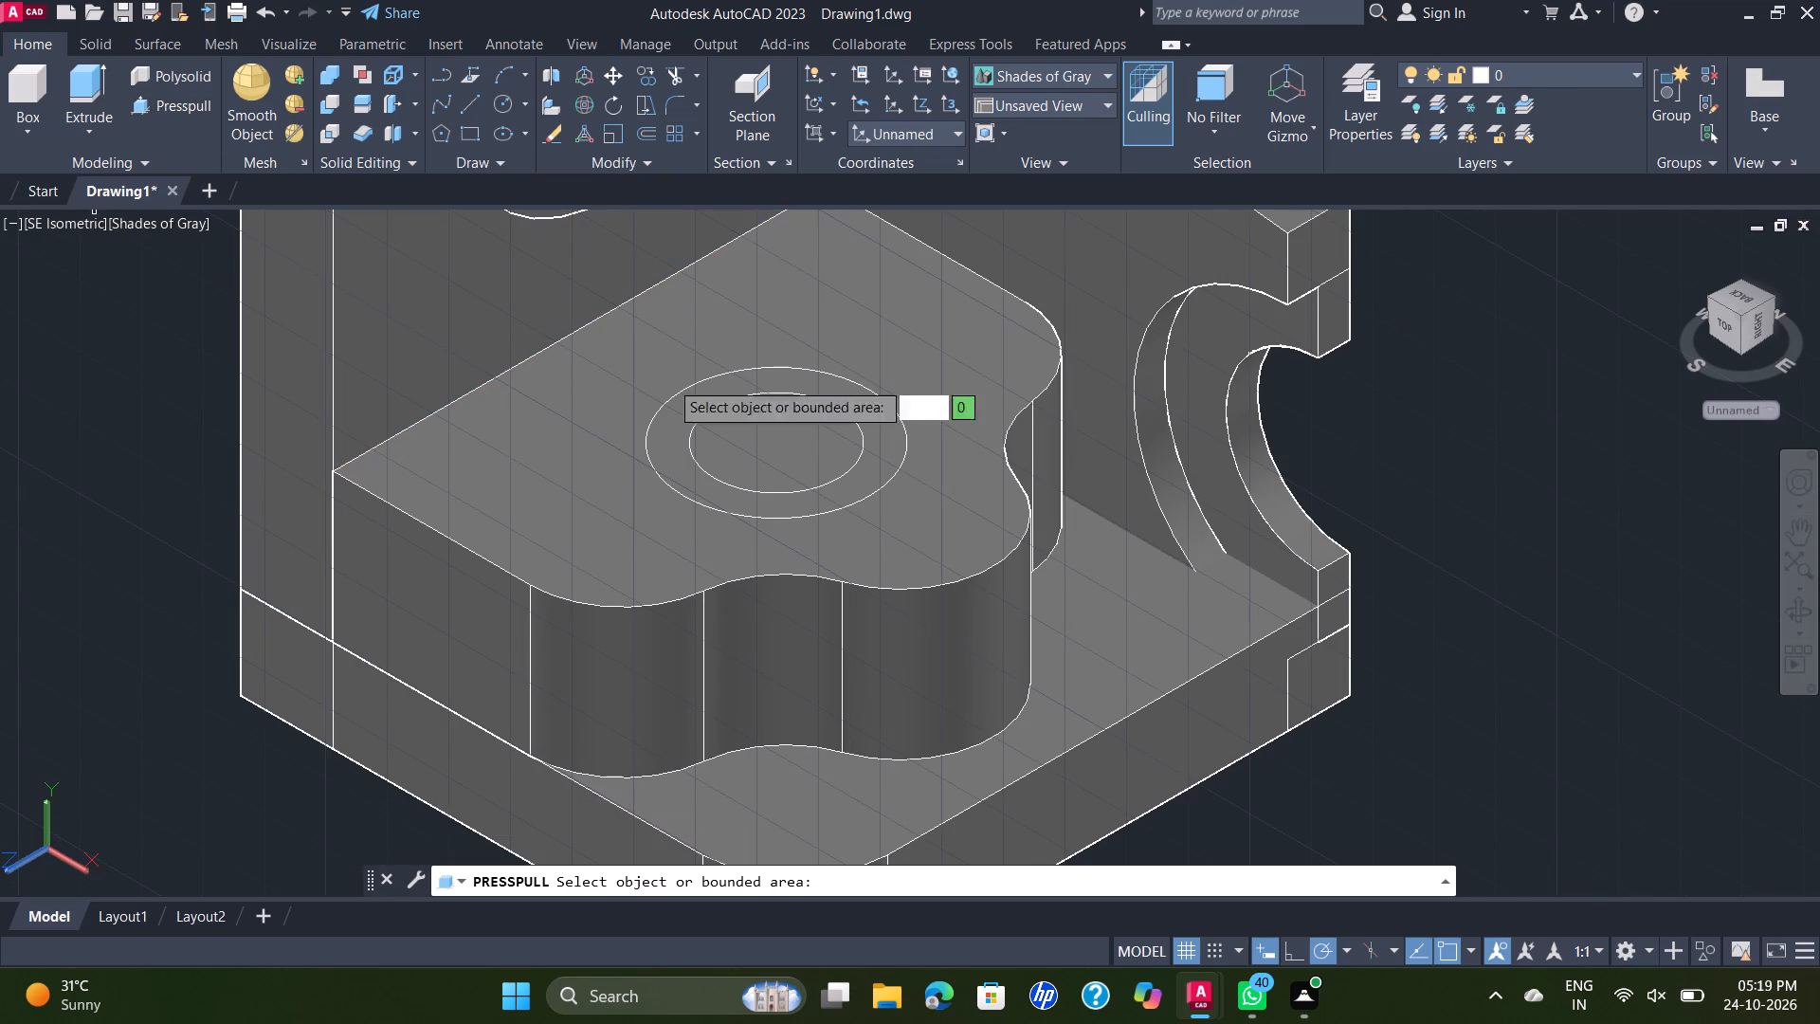
{"action": "left_click", "coordinate": [873, 468]}
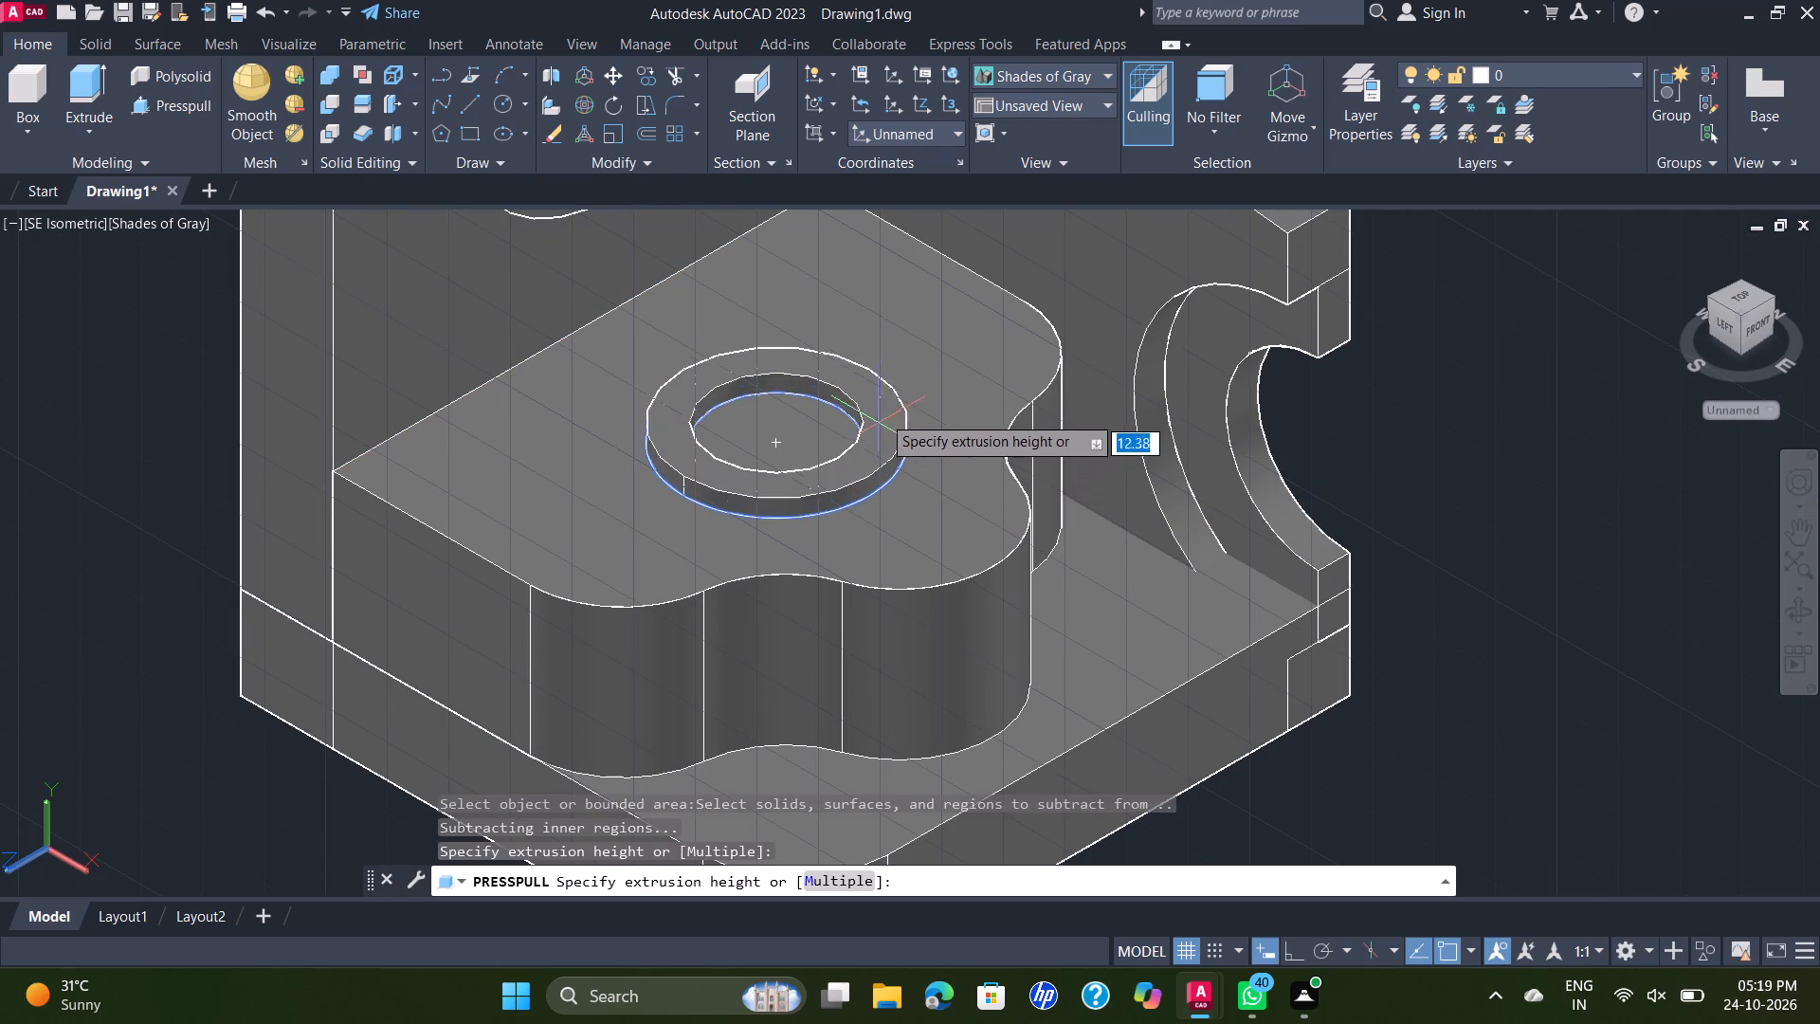
{"action": "type", "text": "10"}
{"action": "key", "text": "Return"}
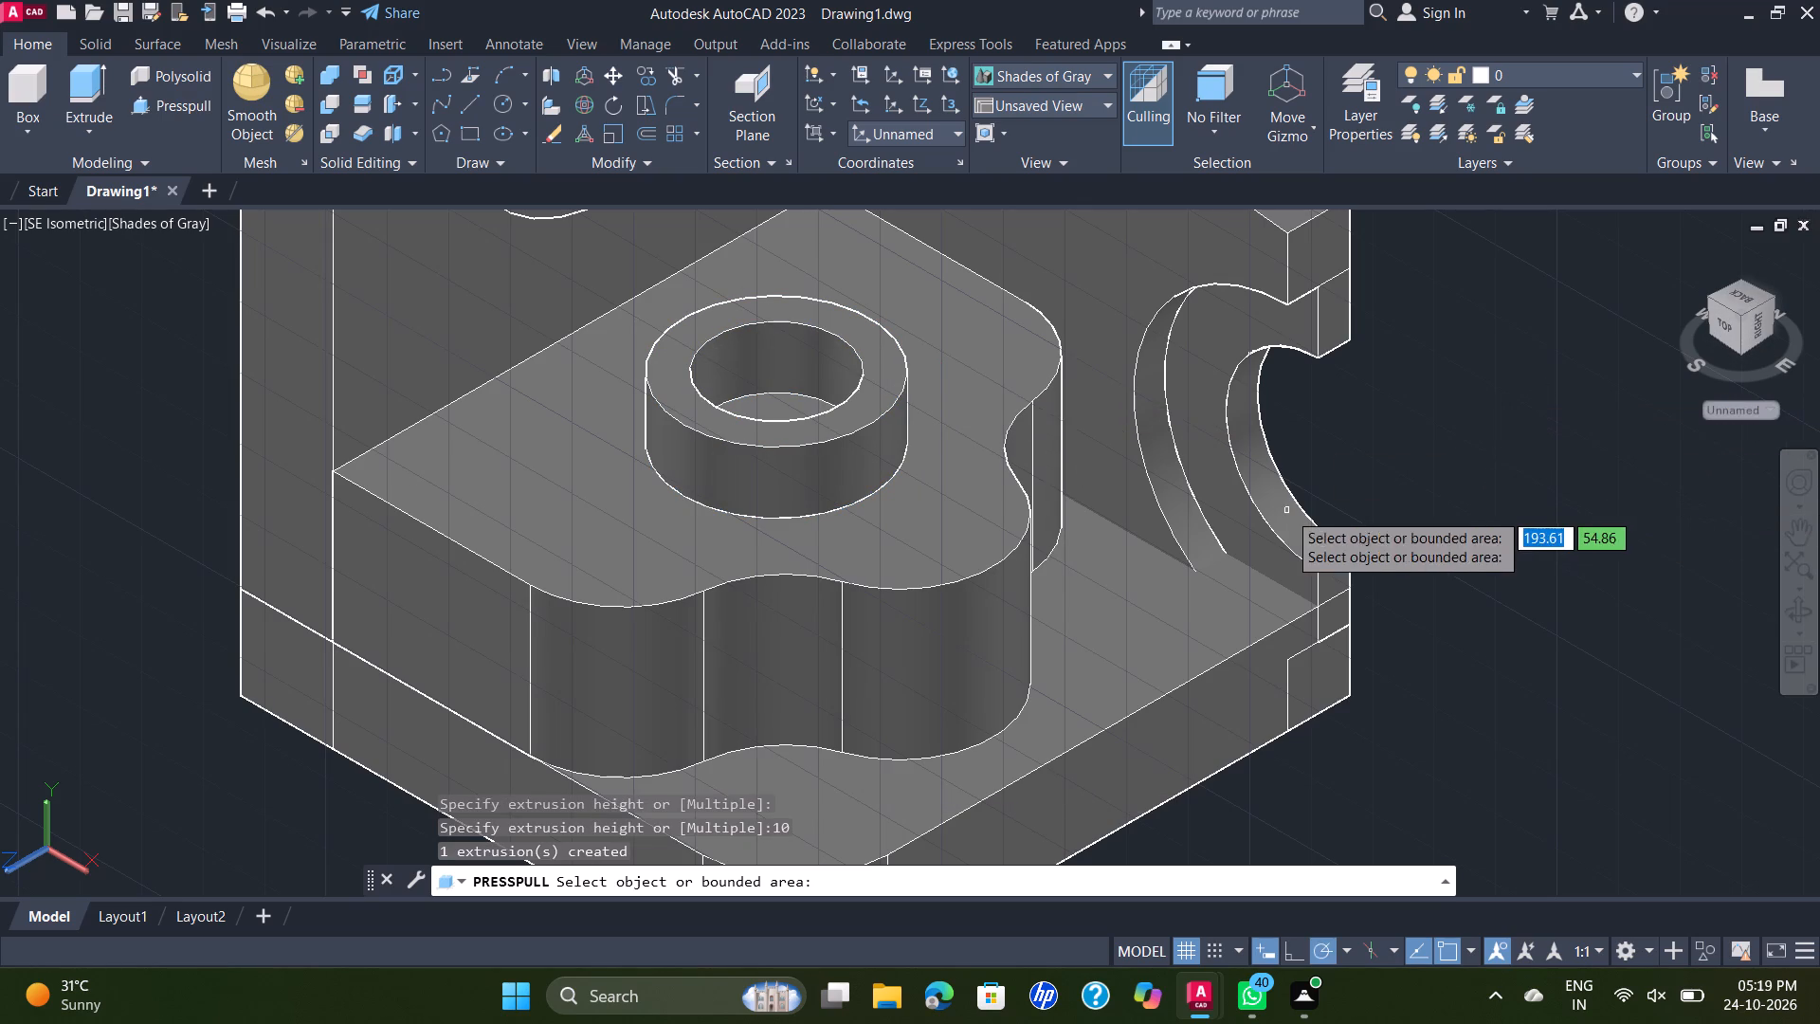
{"action": "key", "text": "Escape"}
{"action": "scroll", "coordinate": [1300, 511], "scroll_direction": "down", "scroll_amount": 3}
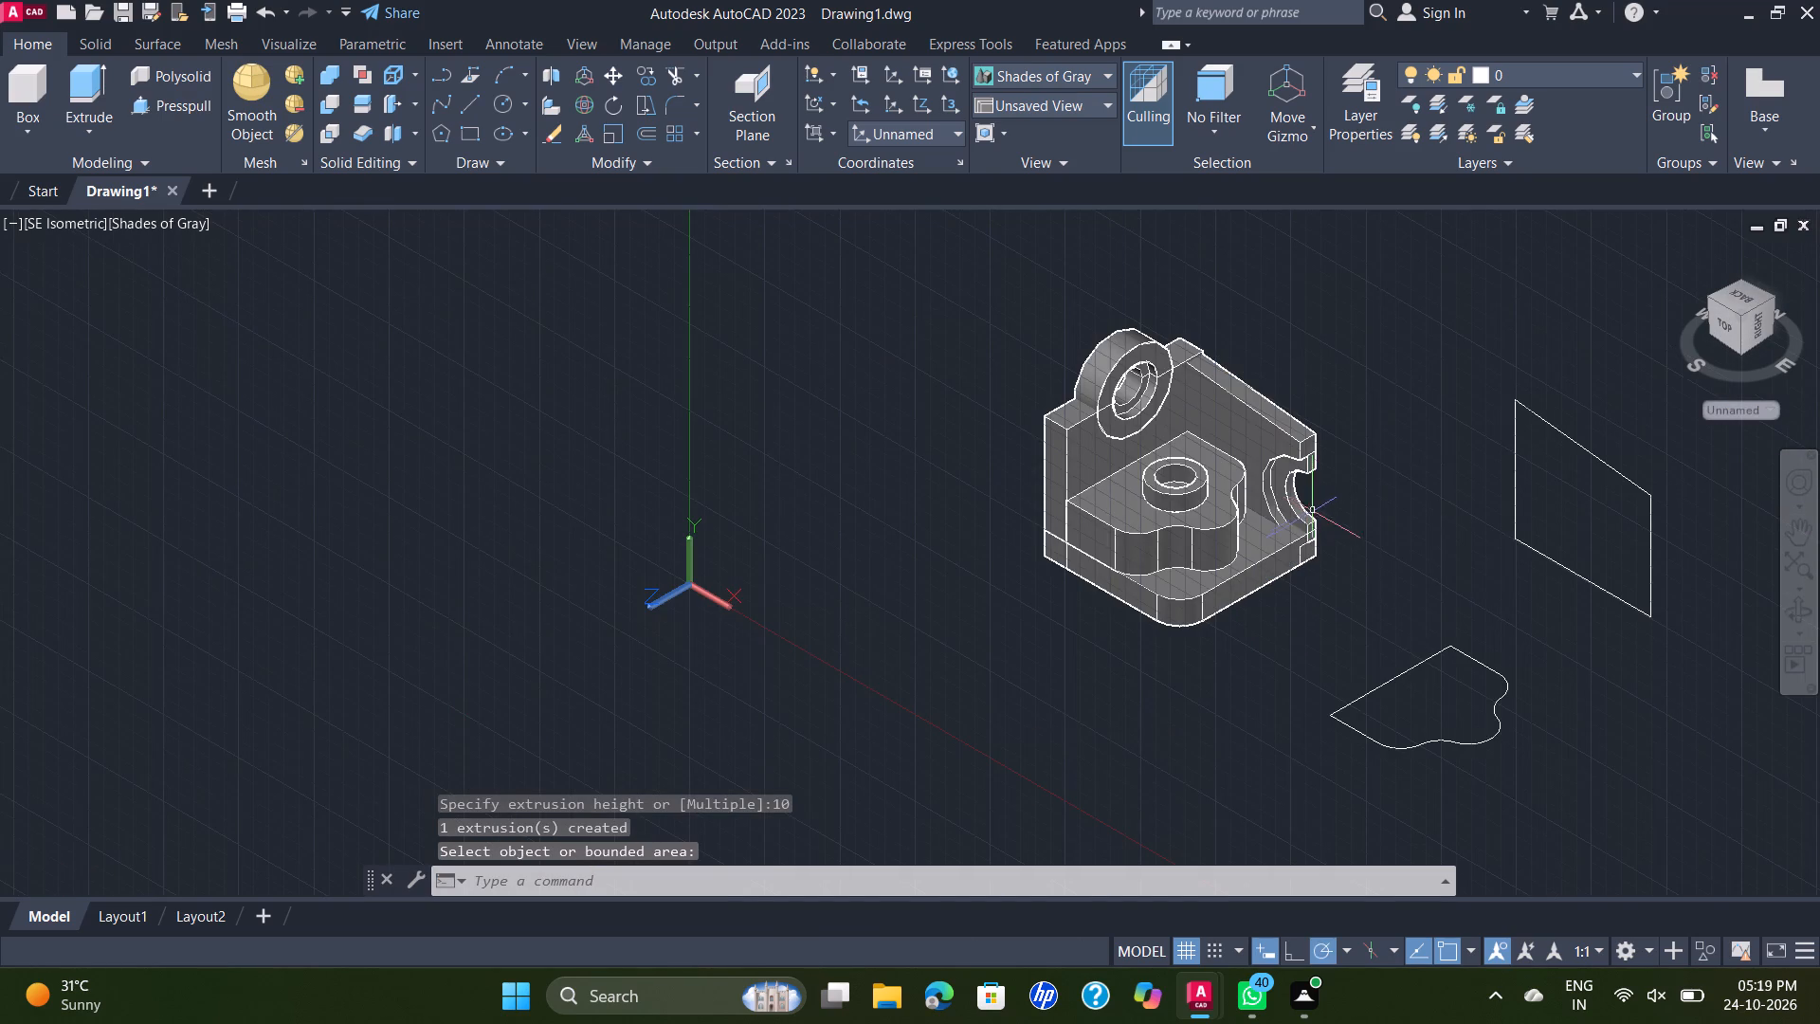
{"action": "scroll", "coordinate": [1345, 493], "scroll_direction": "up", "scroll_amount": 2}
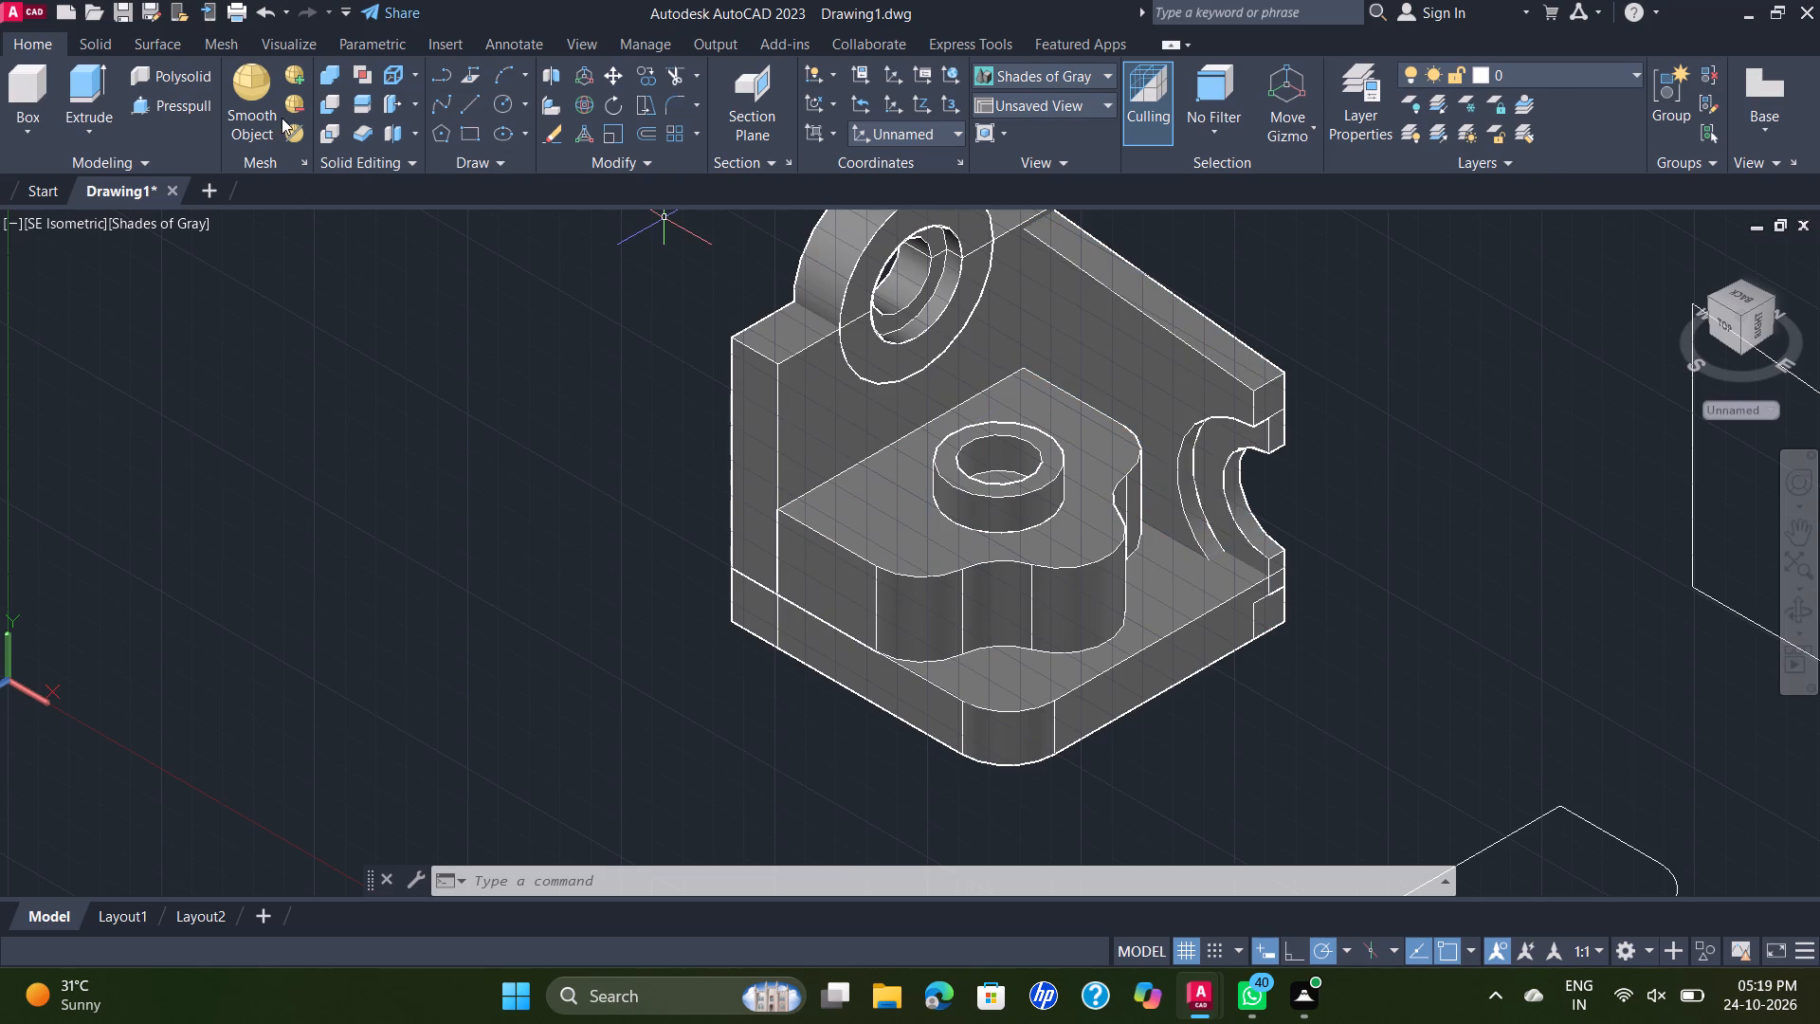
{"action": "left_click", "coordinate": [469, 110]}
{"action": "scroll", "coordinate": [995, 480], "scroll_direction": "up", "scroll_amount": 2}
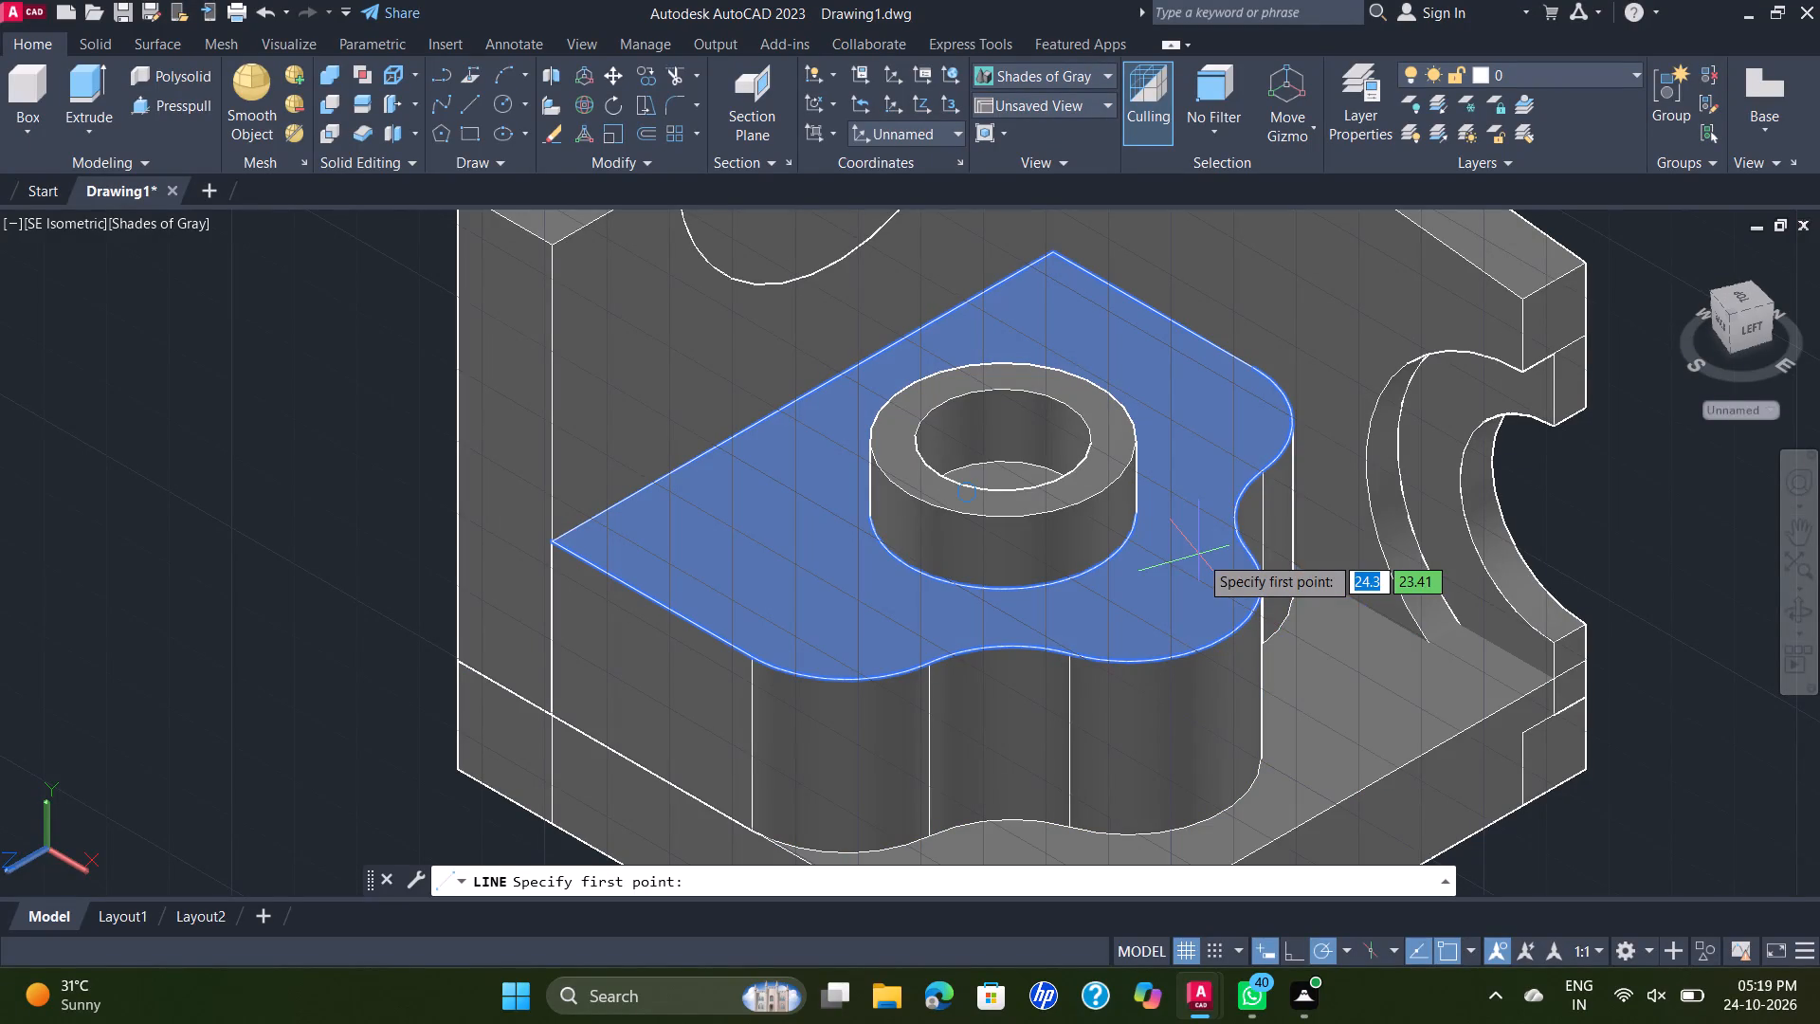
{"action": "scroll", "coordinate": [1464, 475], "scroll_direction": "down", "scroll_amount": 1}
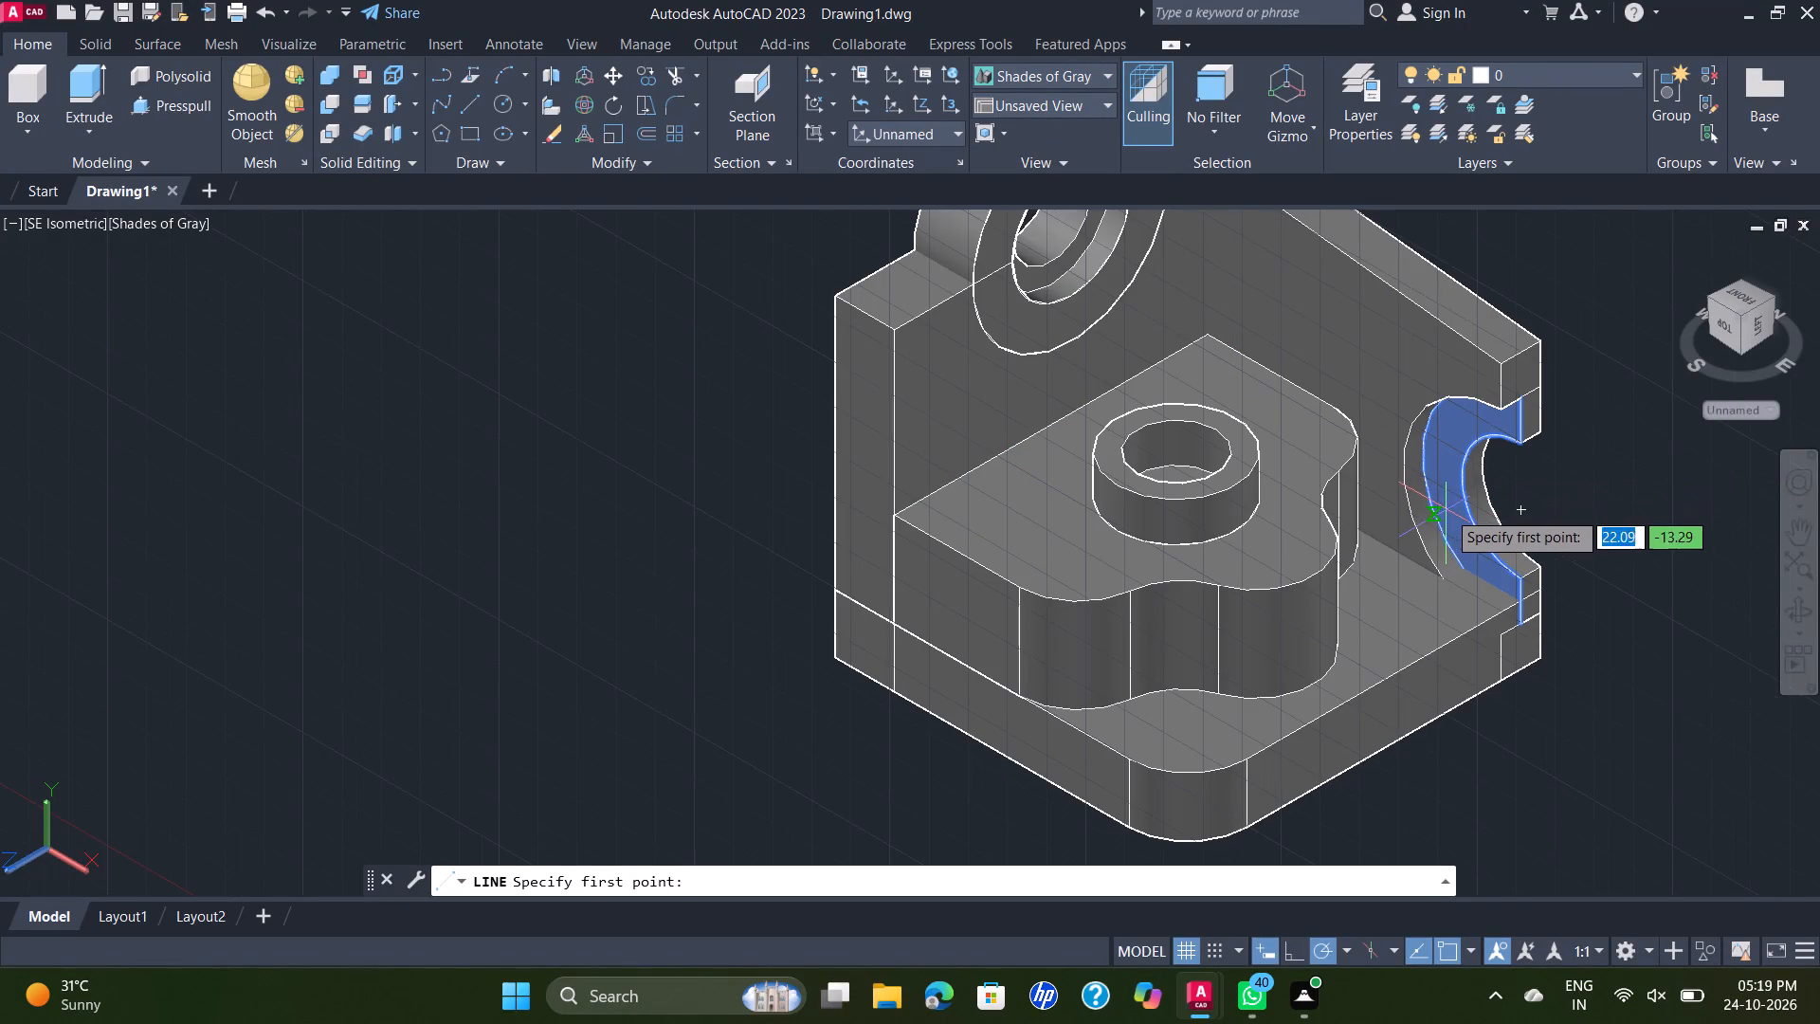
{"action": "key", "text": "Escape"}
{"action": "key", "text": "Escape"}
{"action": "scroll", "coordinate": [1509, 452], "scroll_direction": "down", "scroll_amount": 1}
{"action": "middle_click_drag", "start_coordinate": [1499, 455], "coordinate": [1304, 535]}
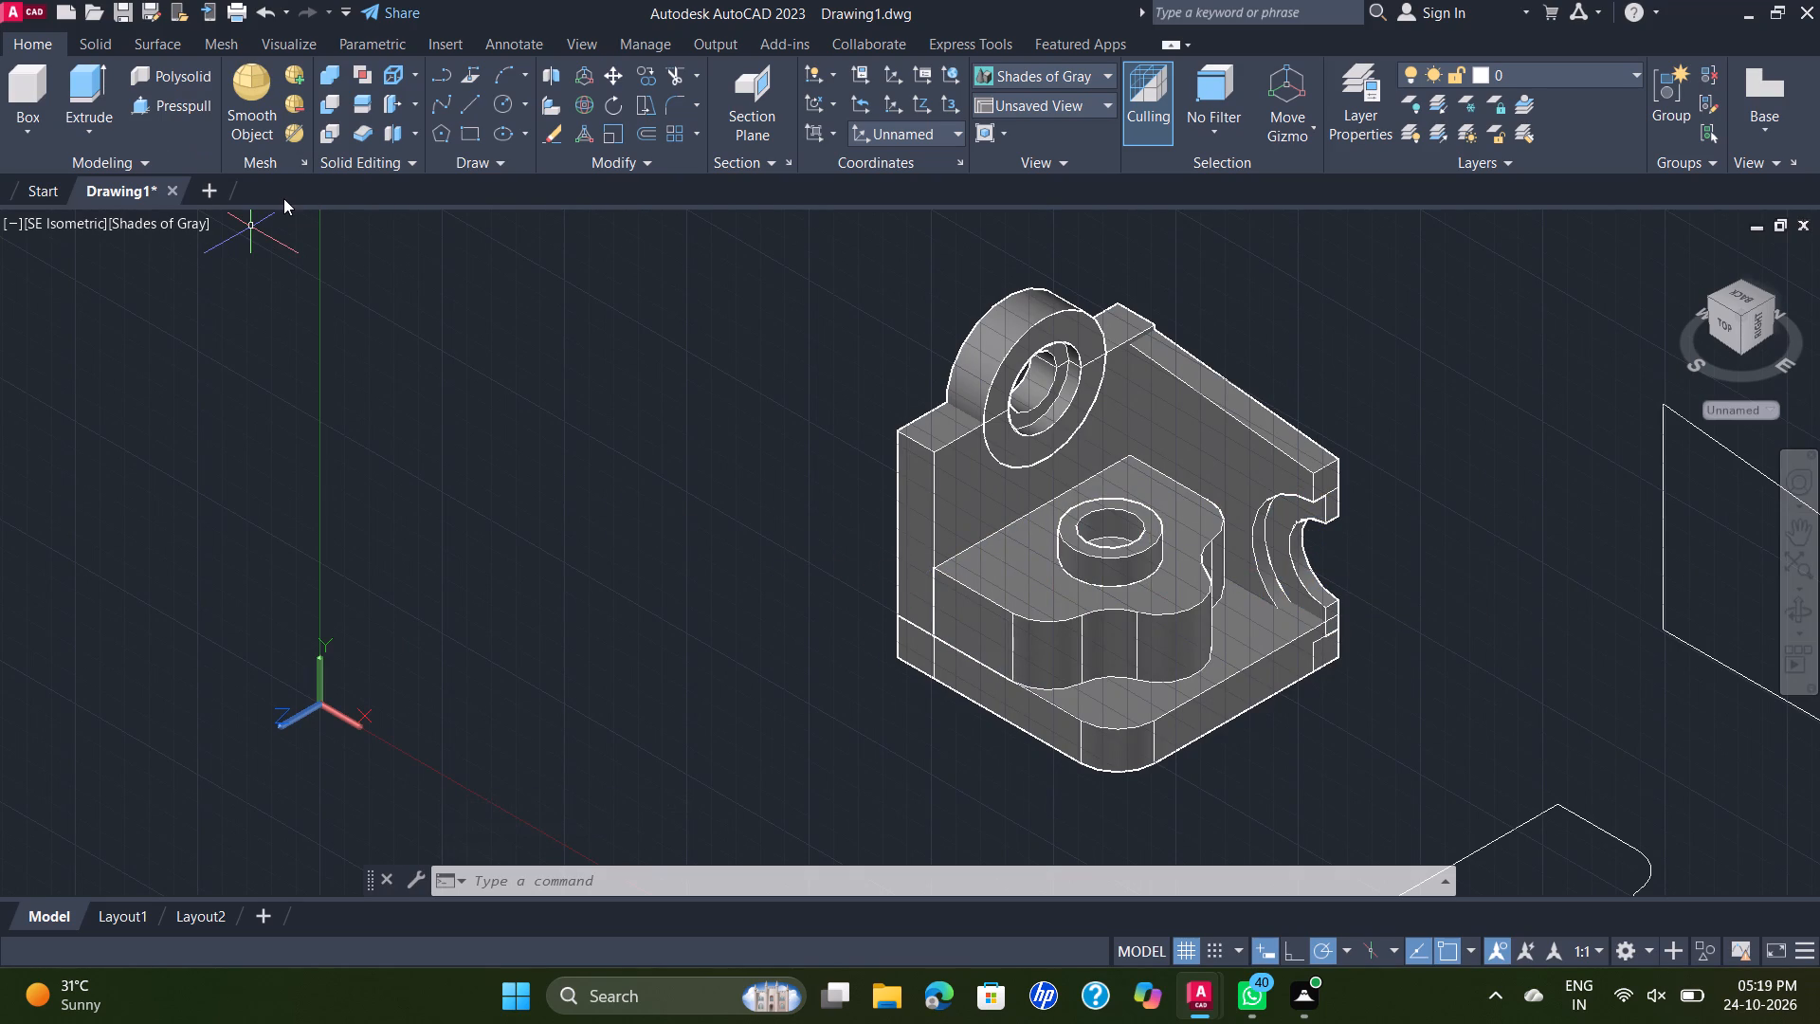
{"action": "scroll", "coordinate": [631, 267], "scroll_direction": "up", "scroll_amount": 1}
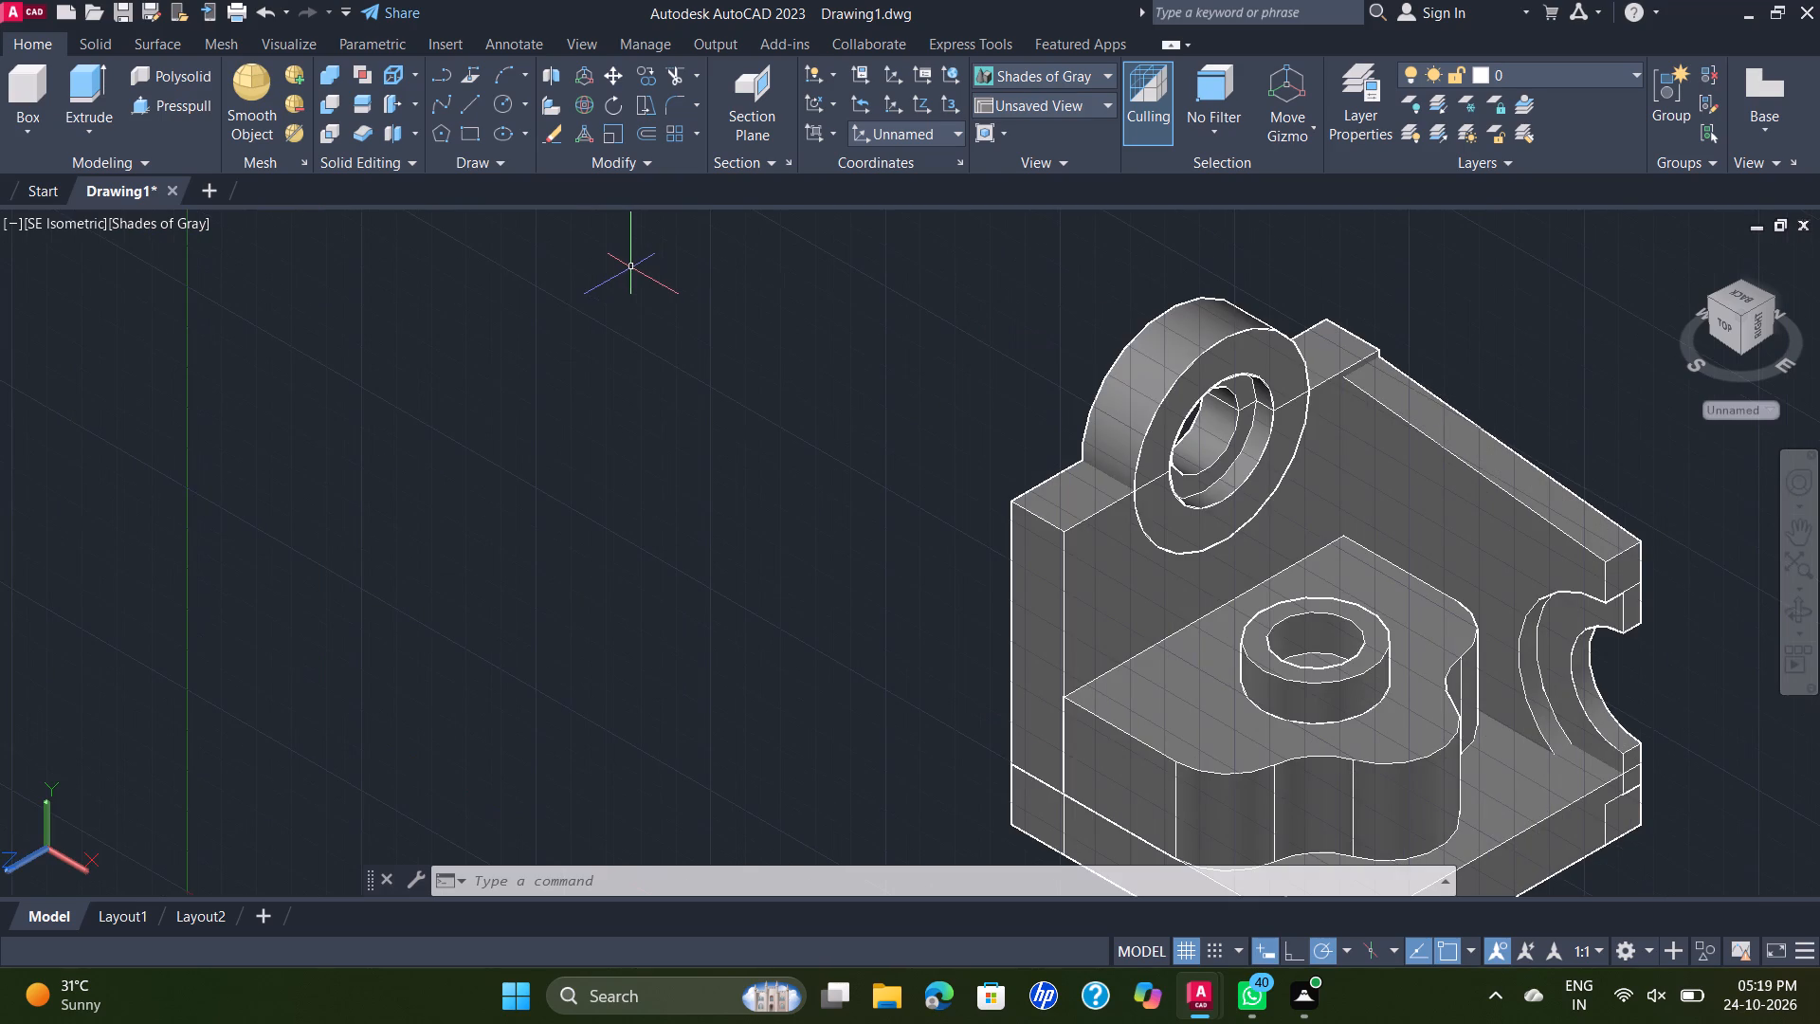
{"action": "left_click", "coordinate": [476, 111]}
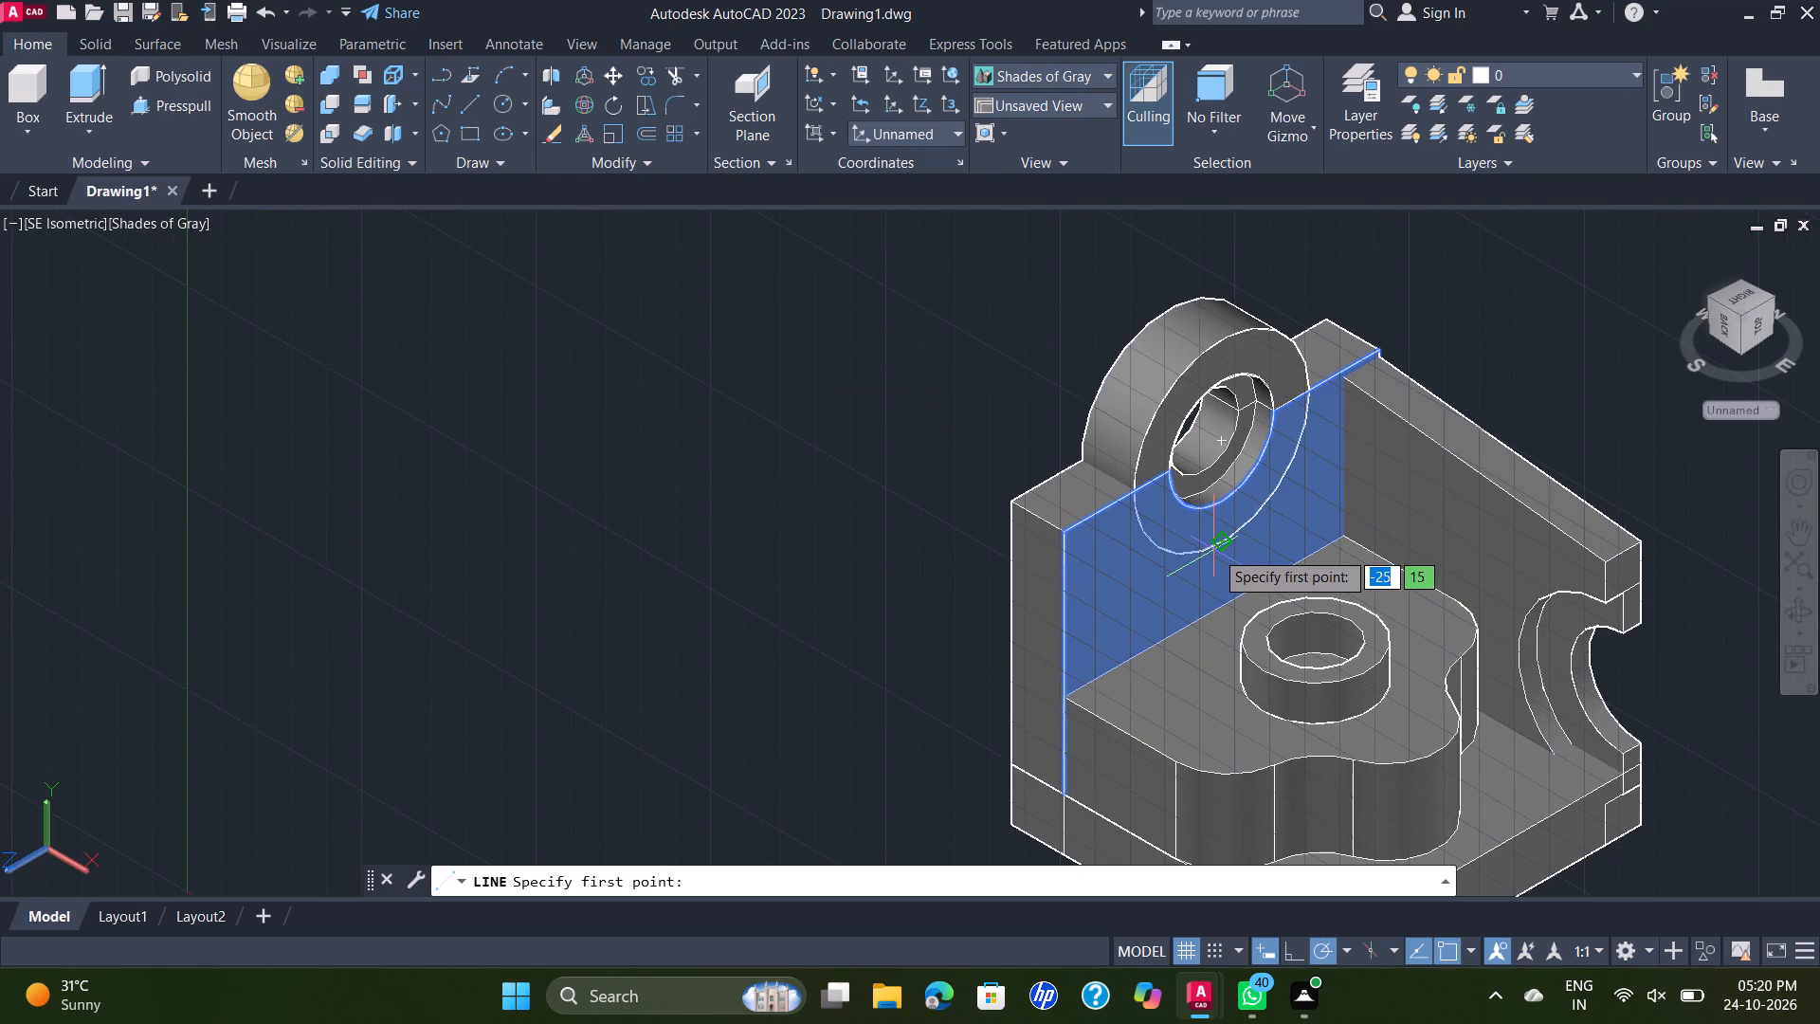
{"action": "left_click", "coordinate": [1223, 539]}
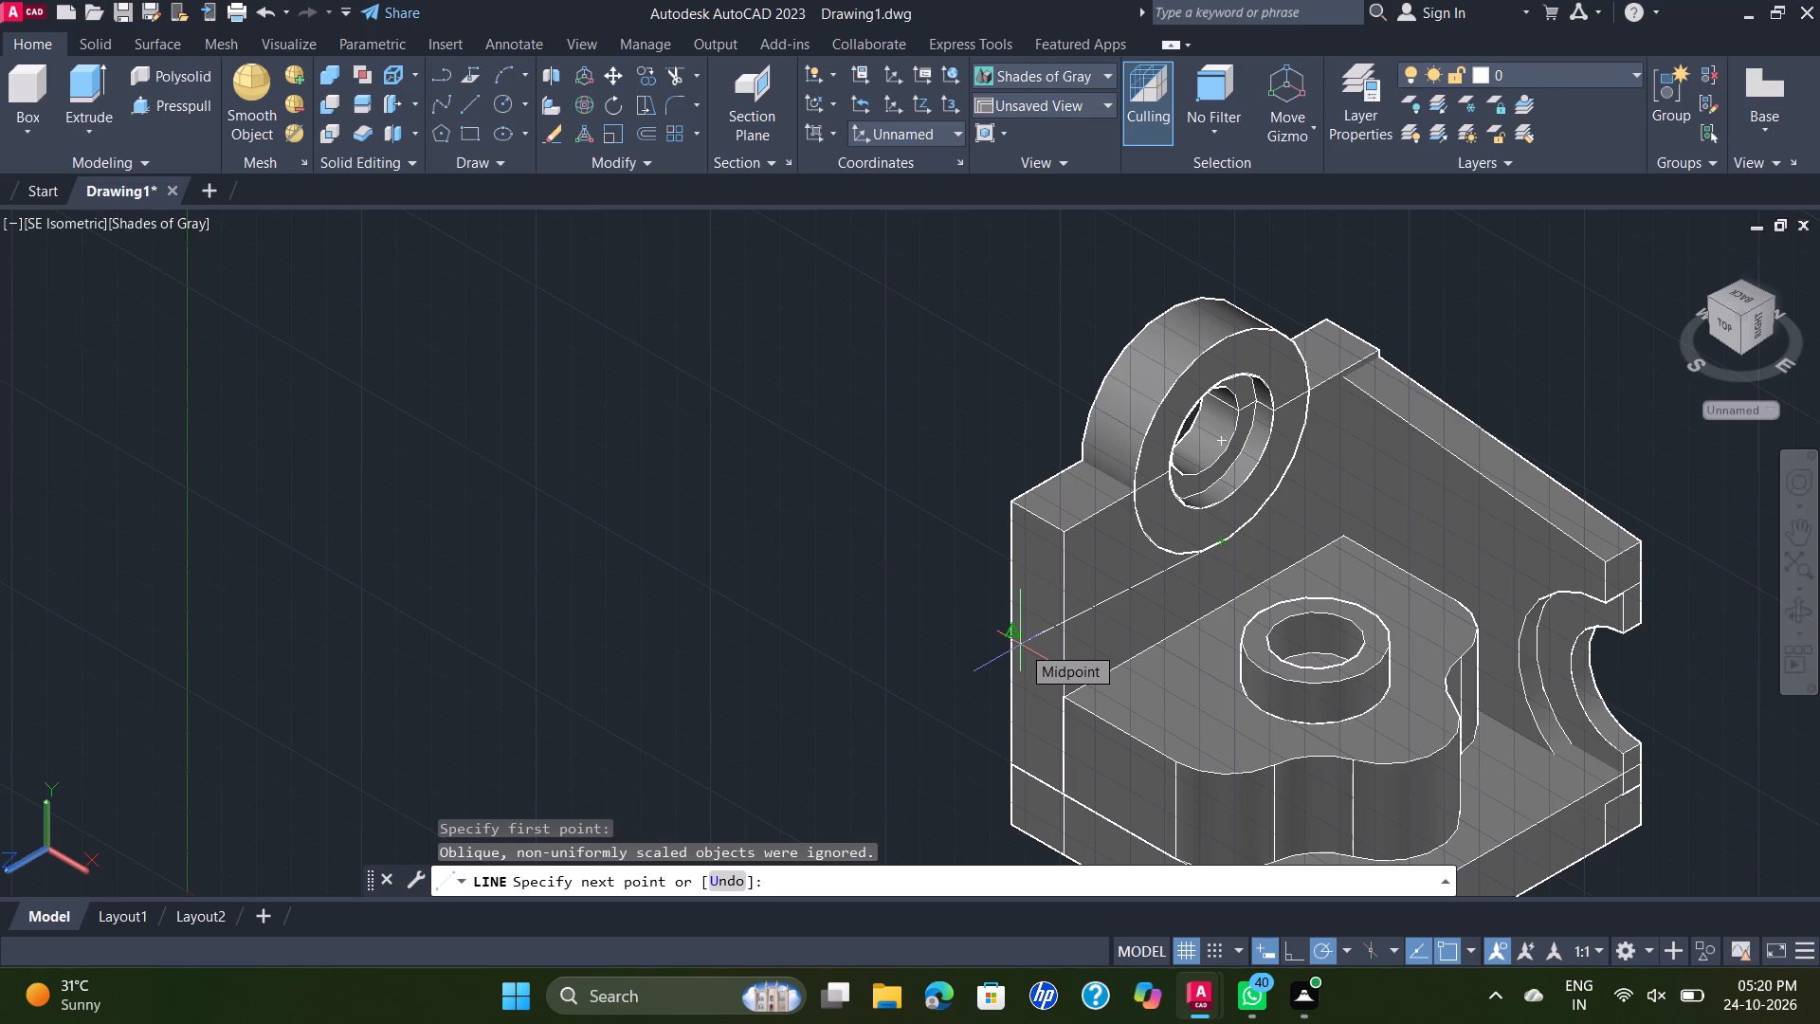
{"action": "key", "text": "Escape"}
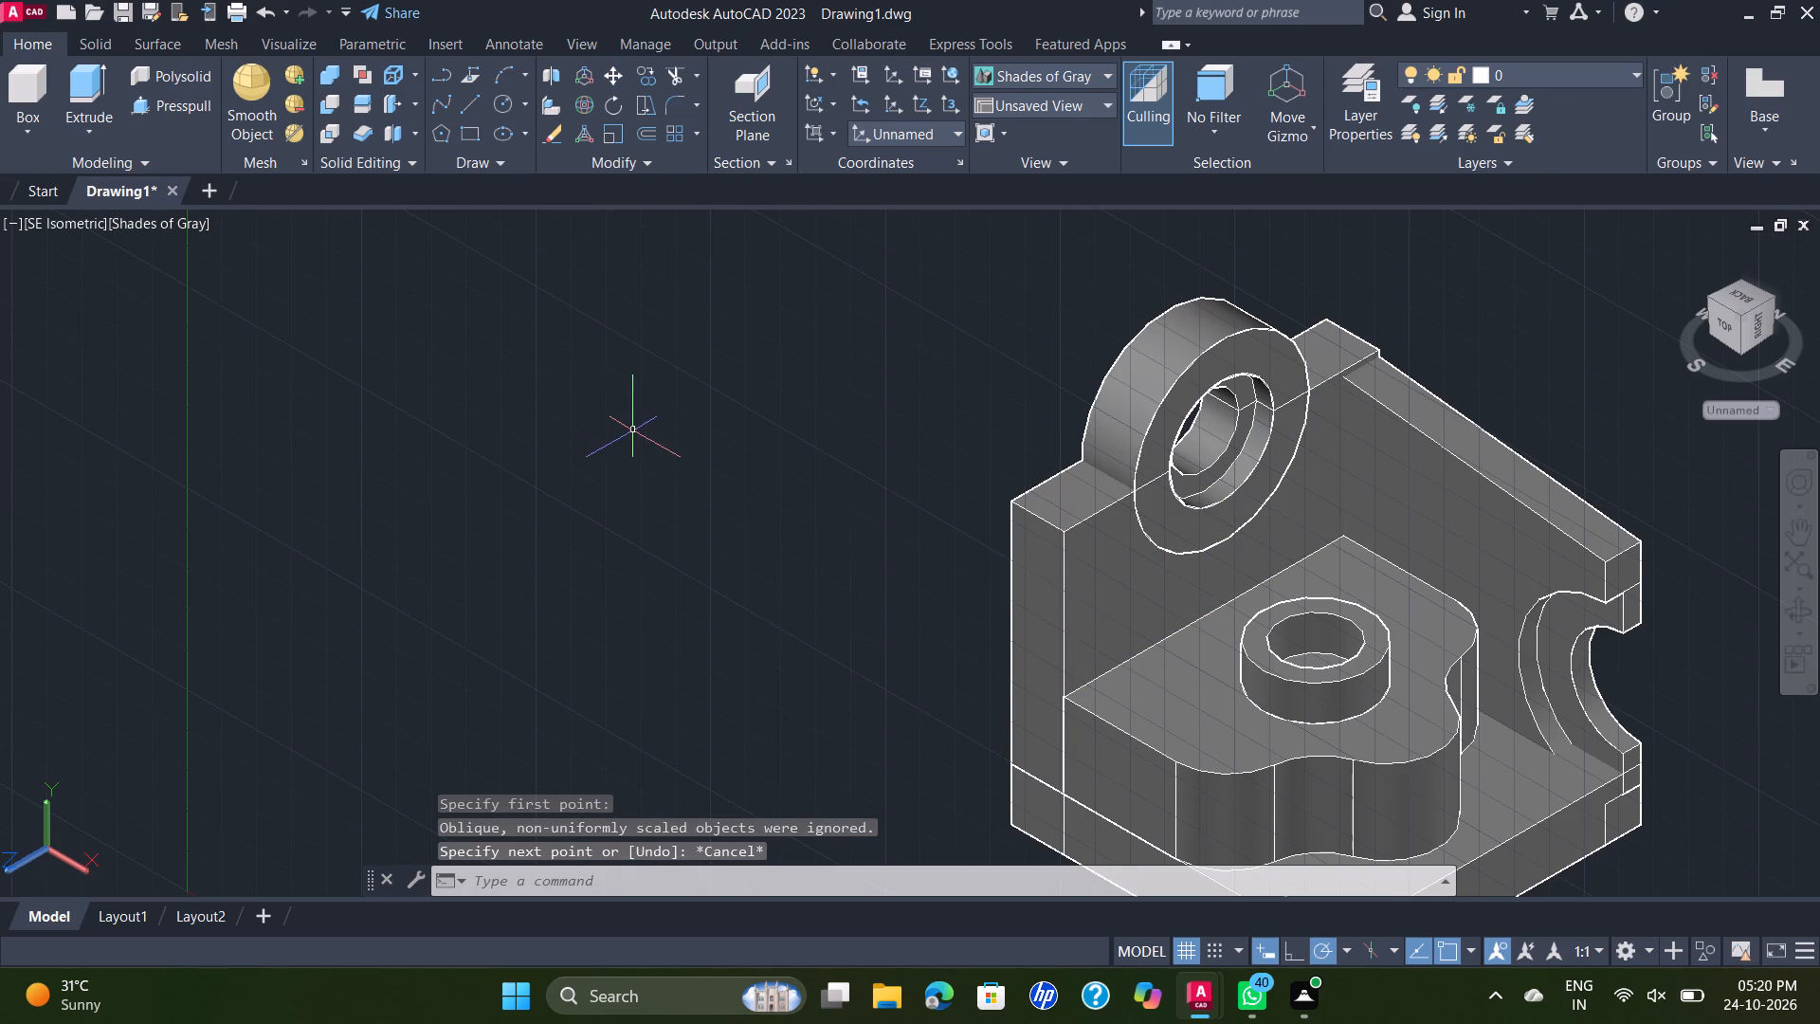
Draw two connected lines in the empty space beside the bracket: 10 mm along negative Z and 12 mm along positive X.
{"action": "key", "text": "space"}
{"action": "left_click", "coordinate": [556, 444]}
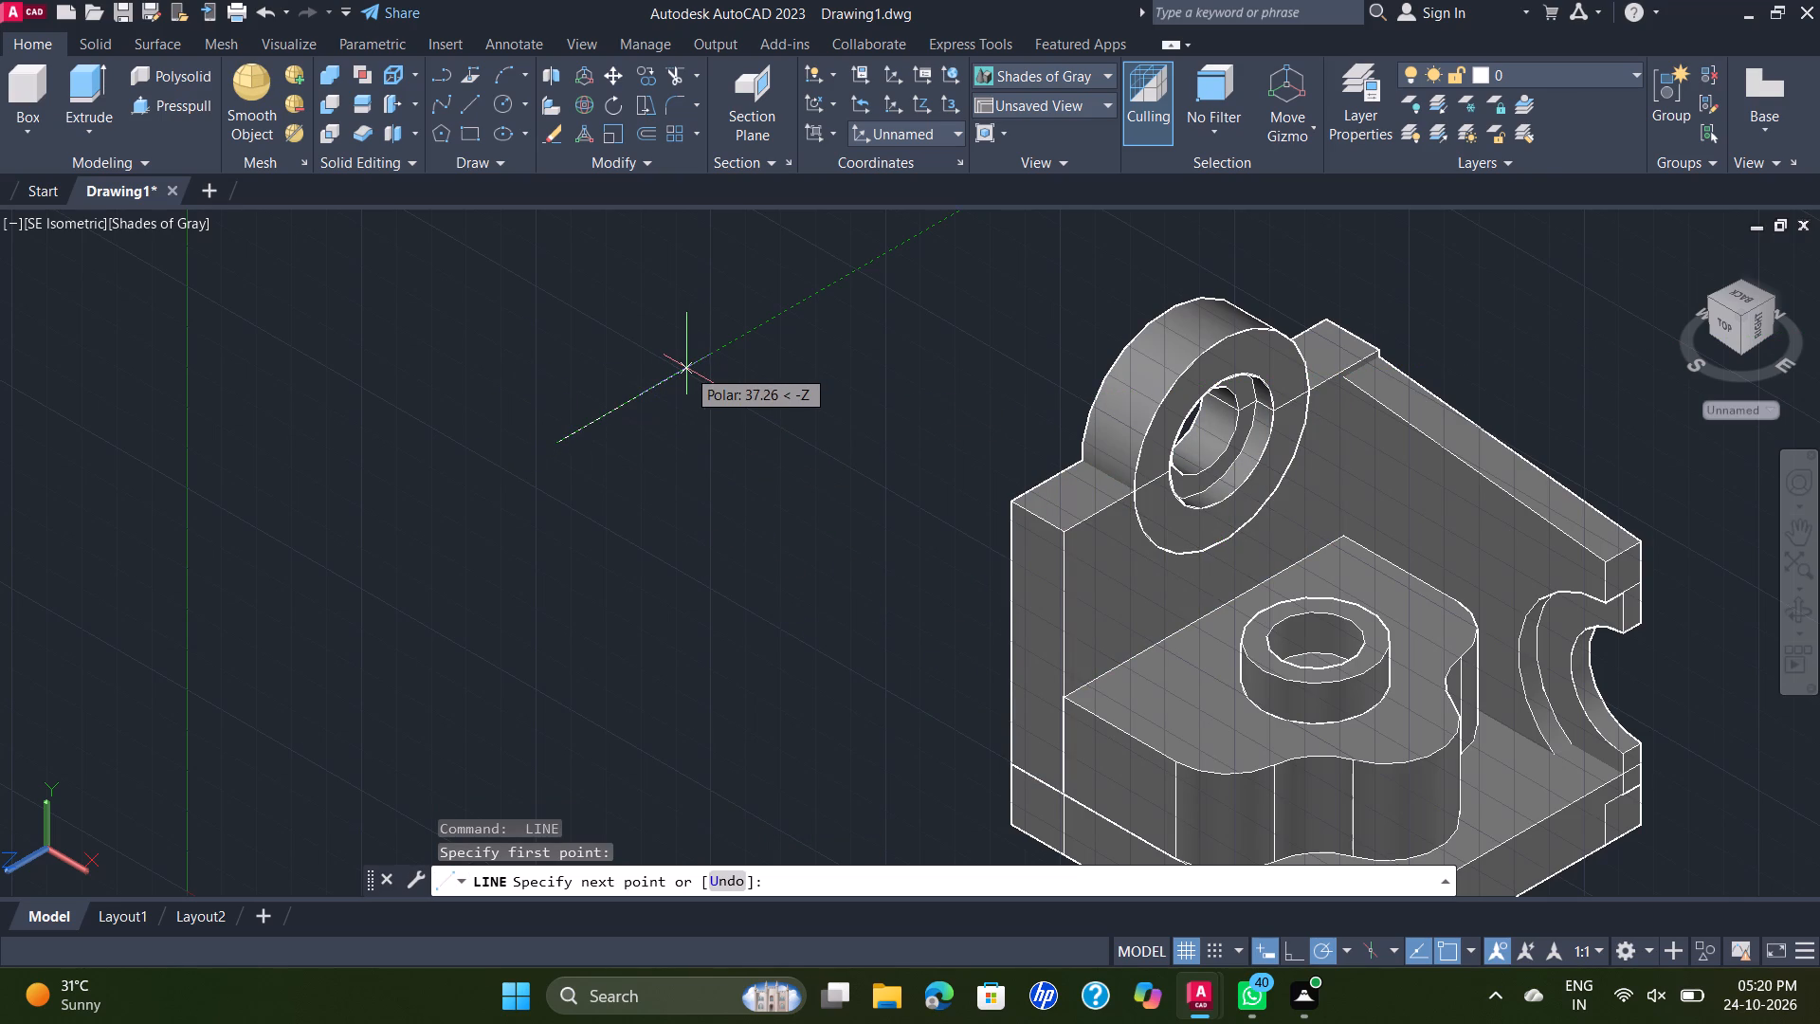
{"action": "type", "text": "10"}
{"action": "key", "text": "Return"}
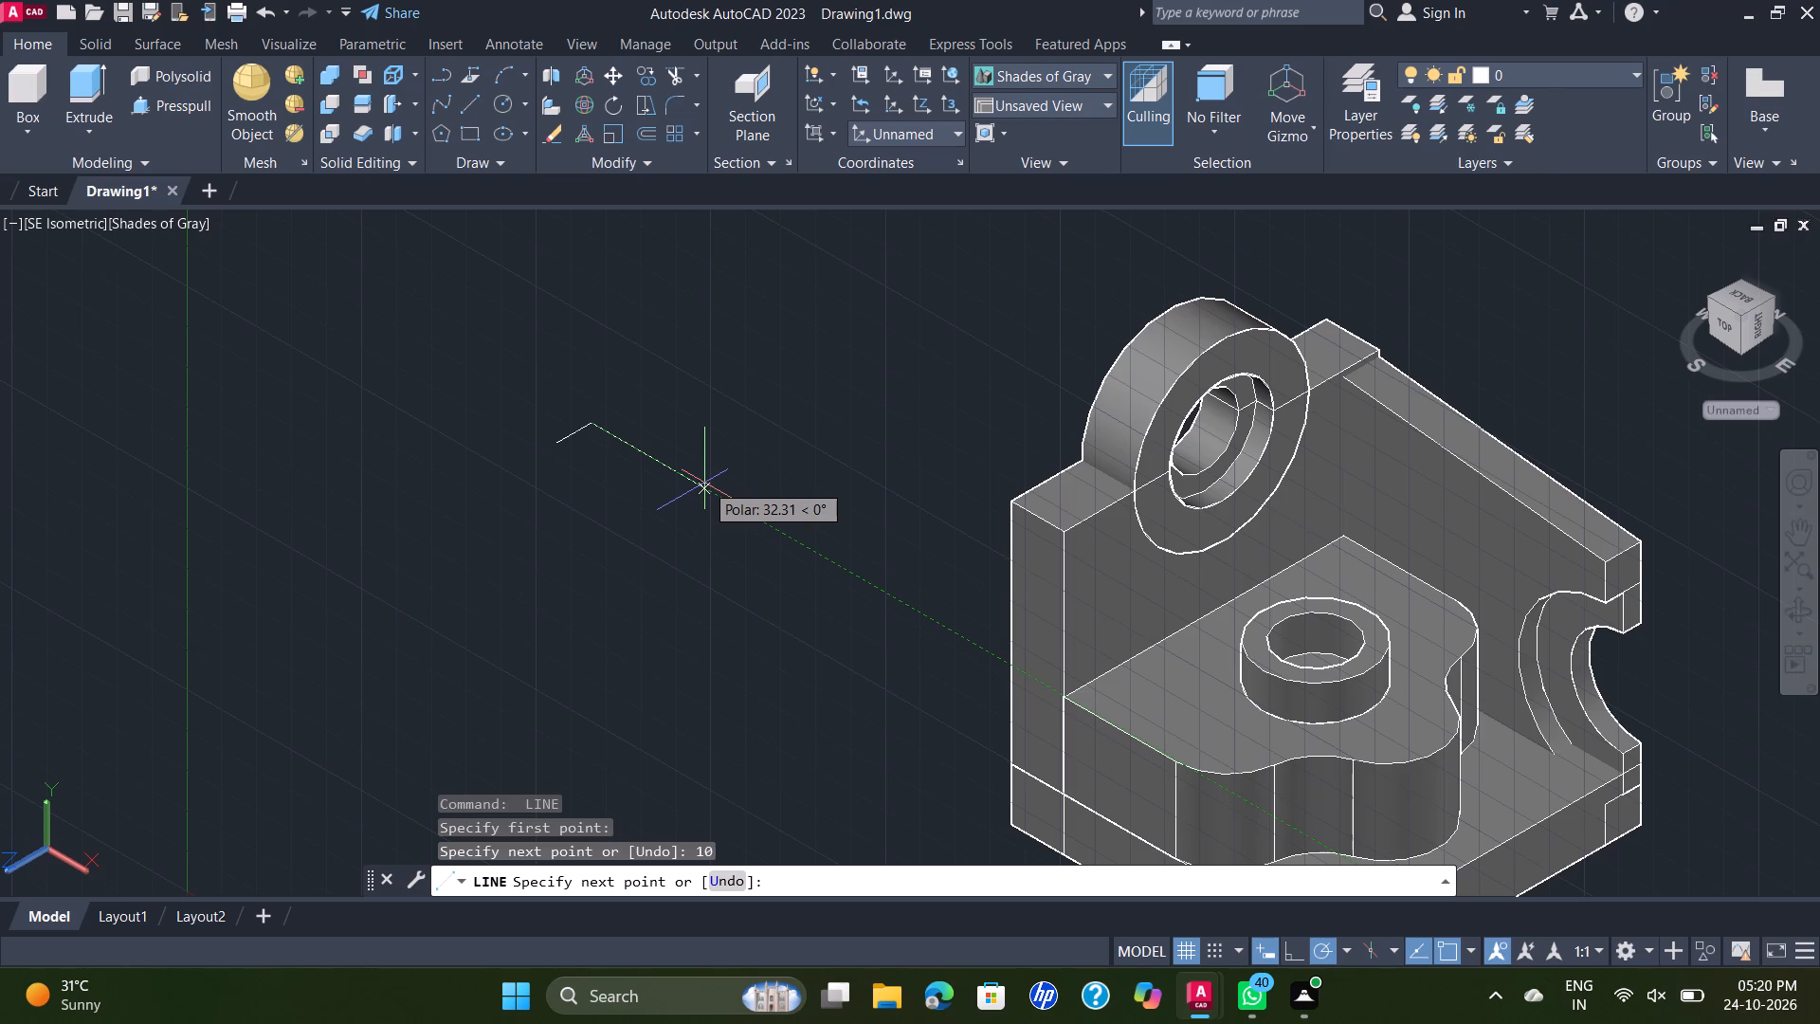
{"action": "type", "text": "12"}
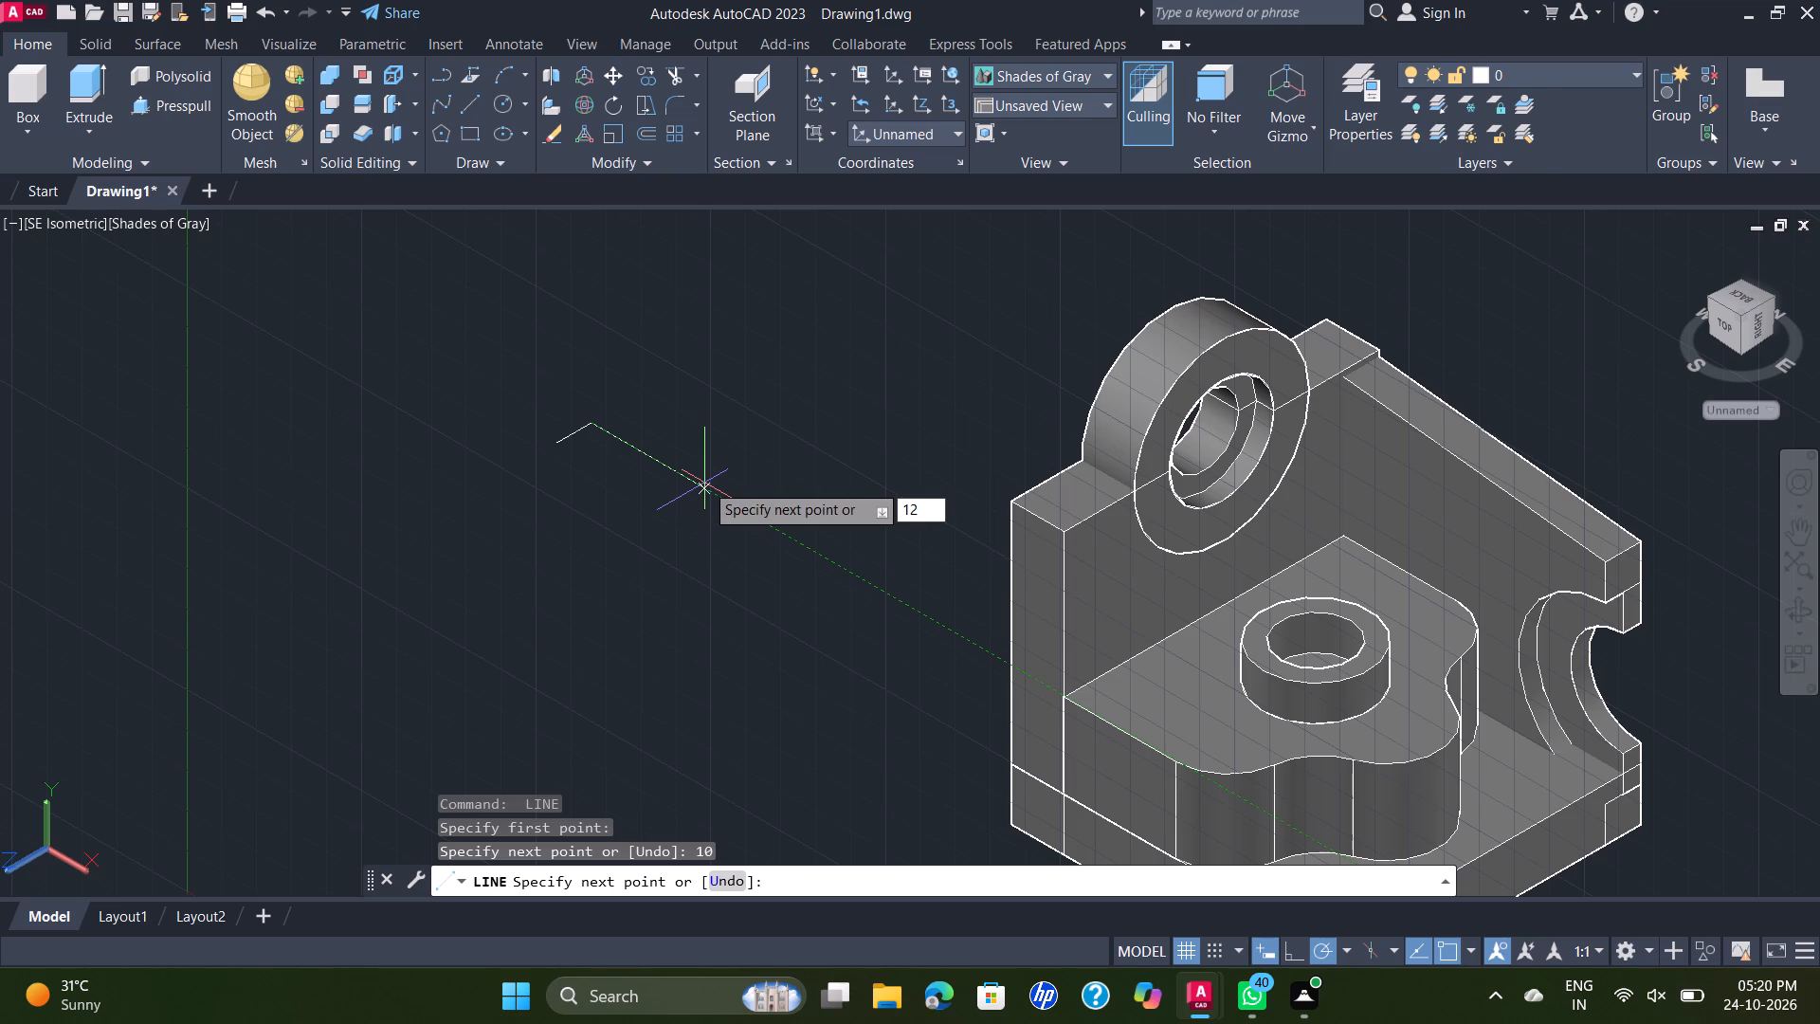
{"action": "key", "text": "Return"}
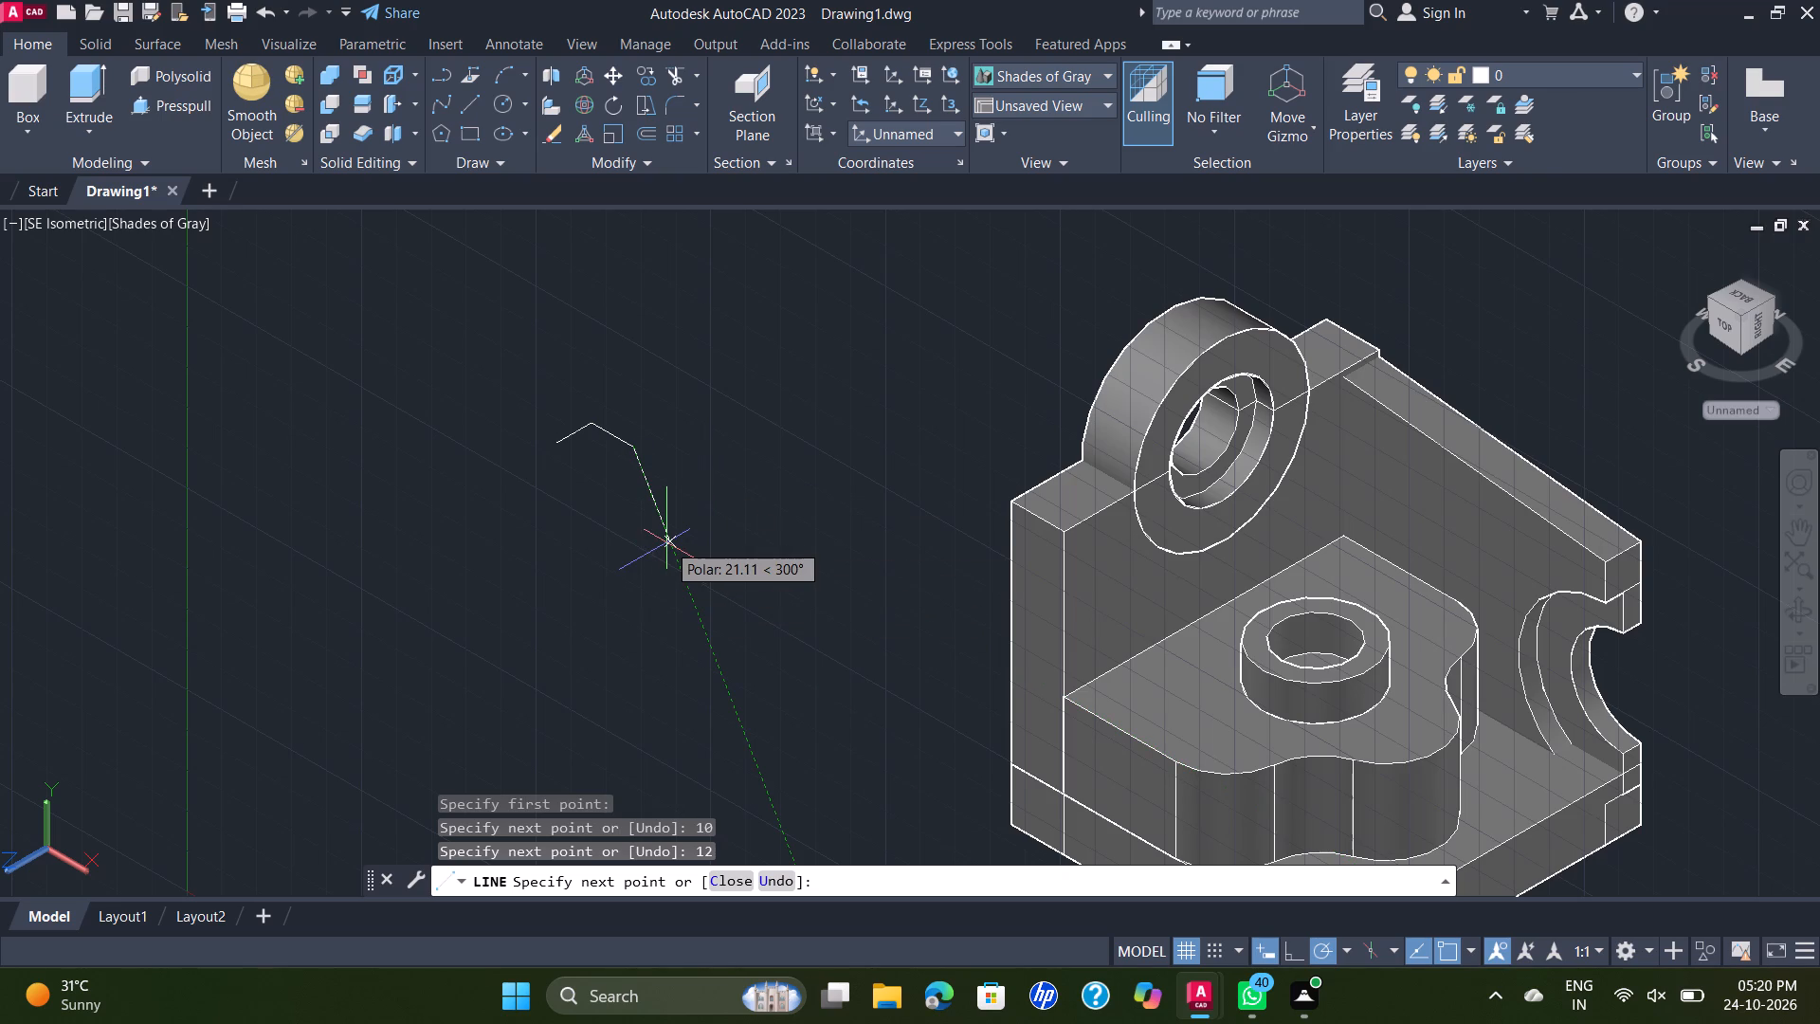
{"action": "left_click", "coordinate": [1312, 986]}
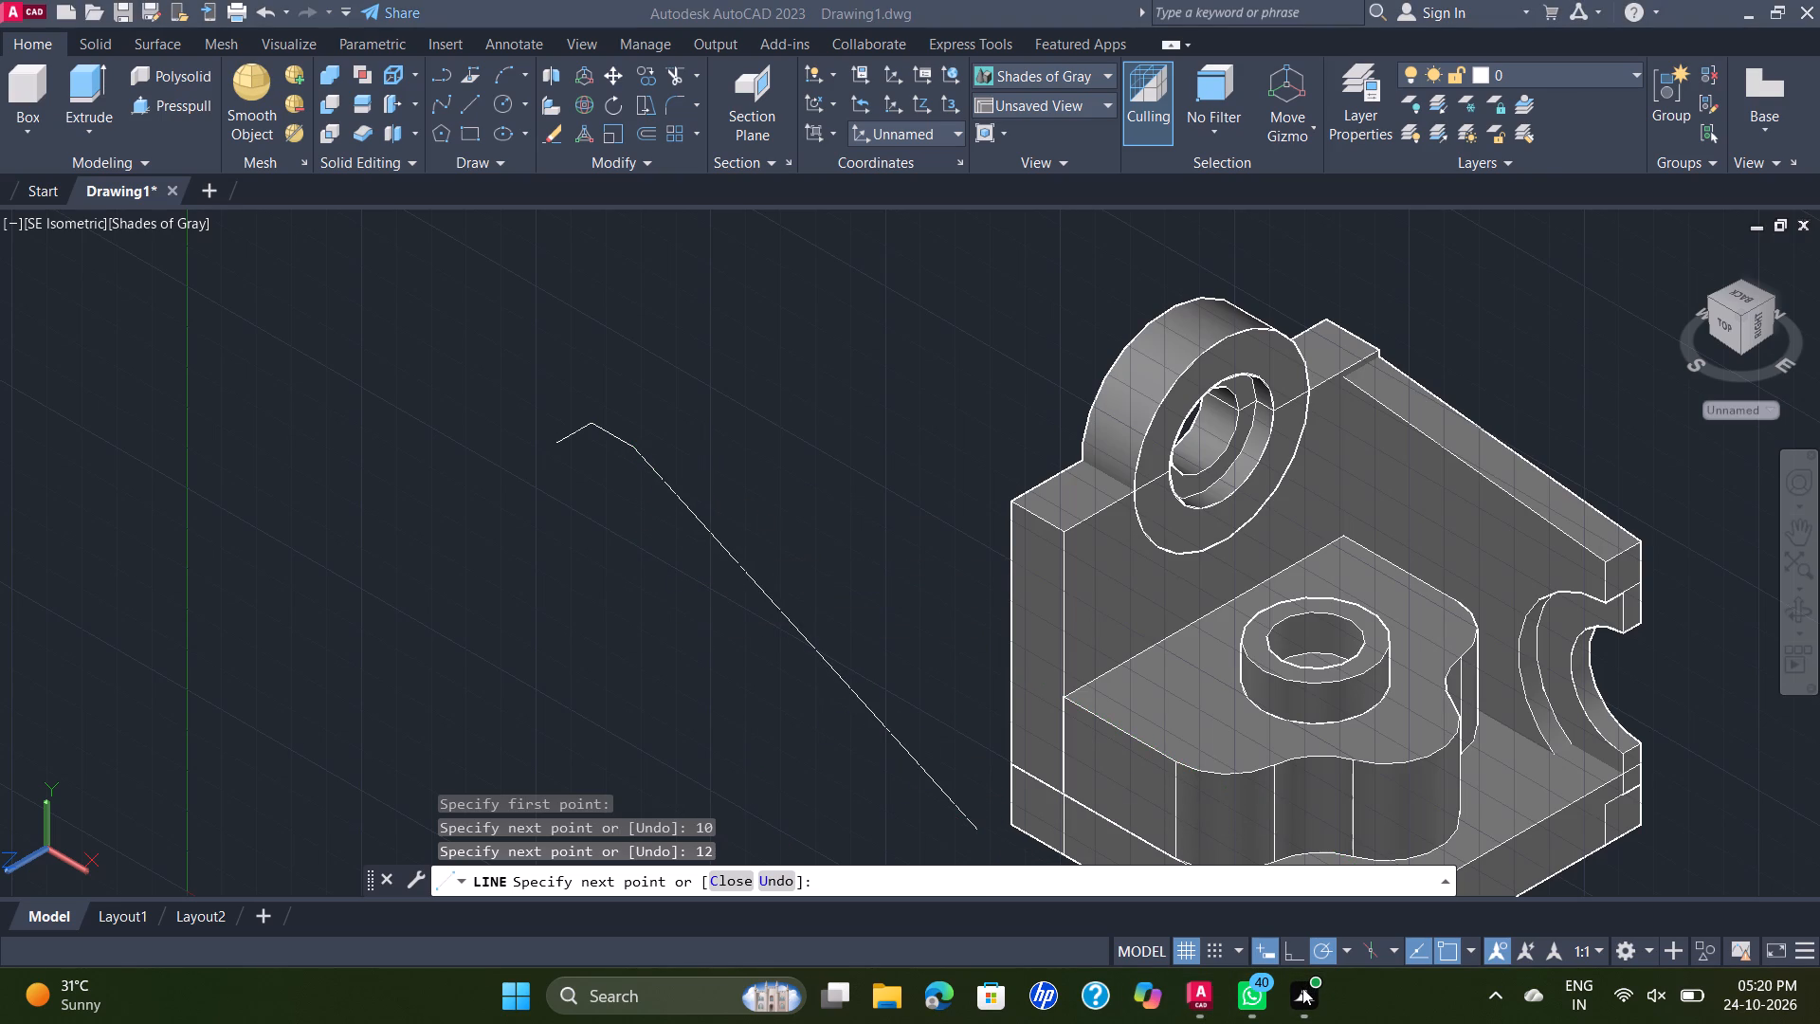
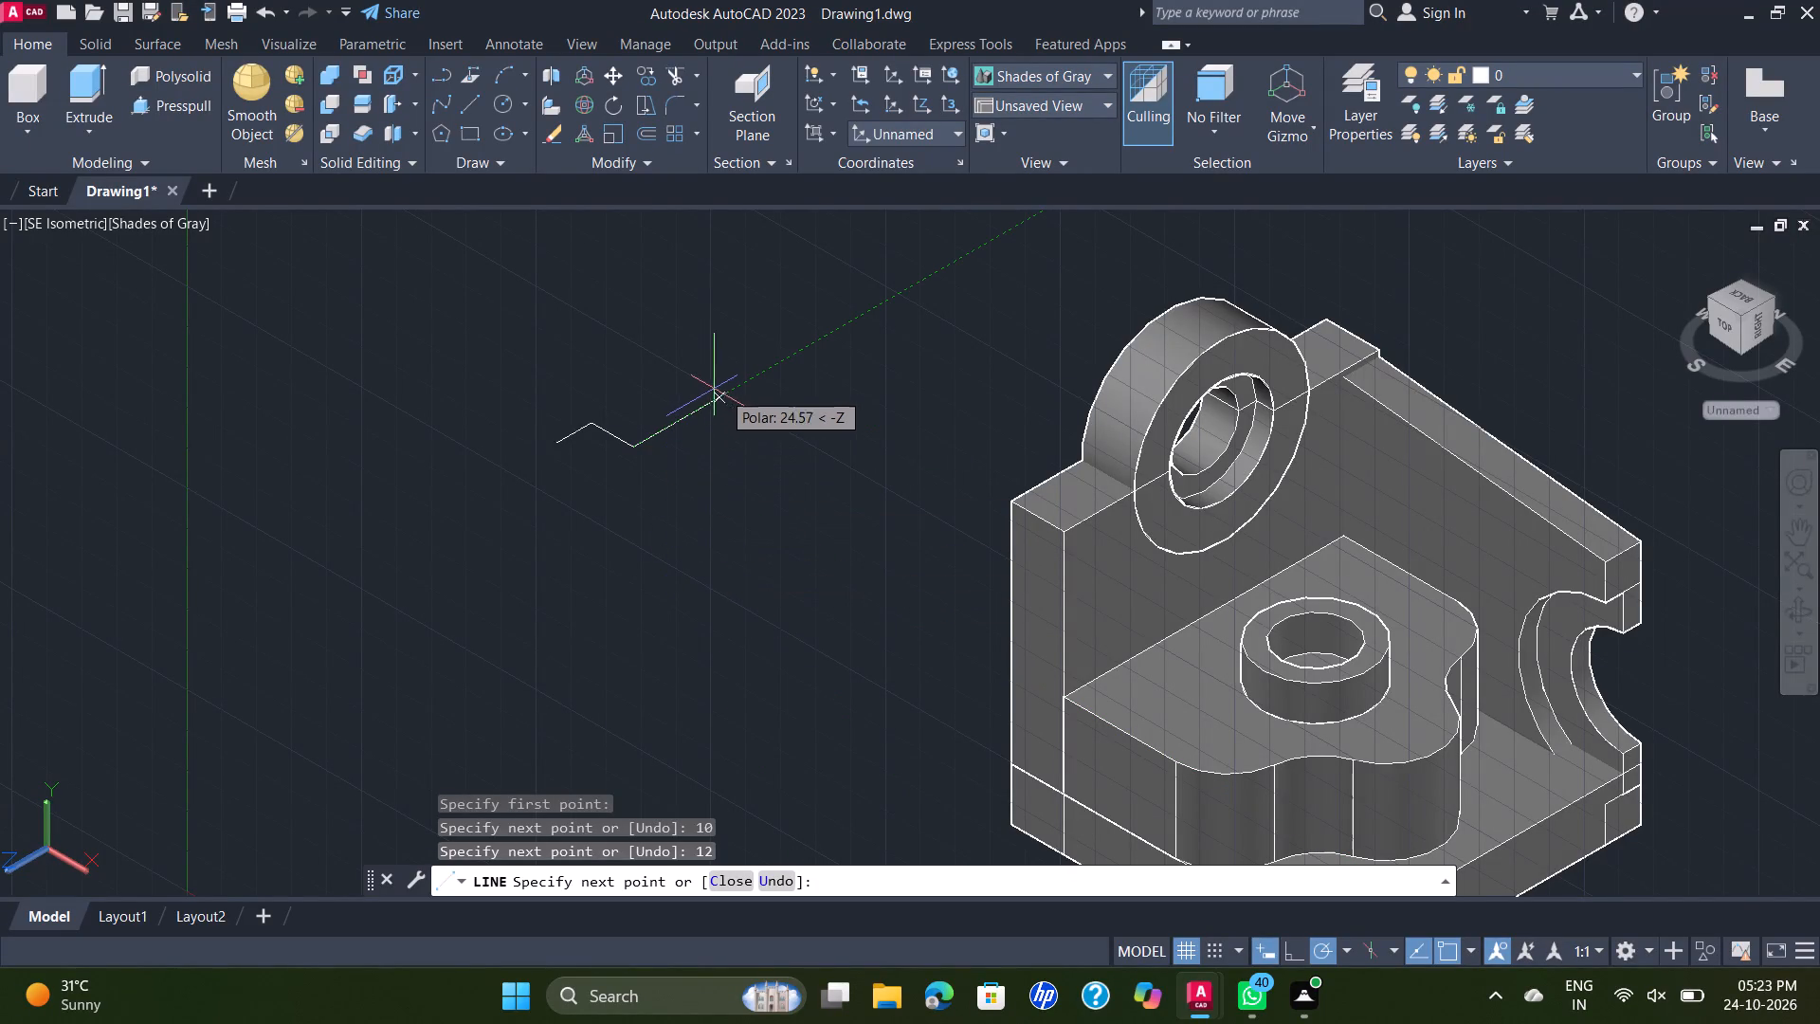
Join the two connected lines beside the bracket into a single polyline.
{"action": "key", "text": "Escape"}
{"action": "left_click_drag", "start_coordinate": [684, 369], "coordinate": [676, 367]}
{"action": "left_click", "coordinate": [534, 513]}
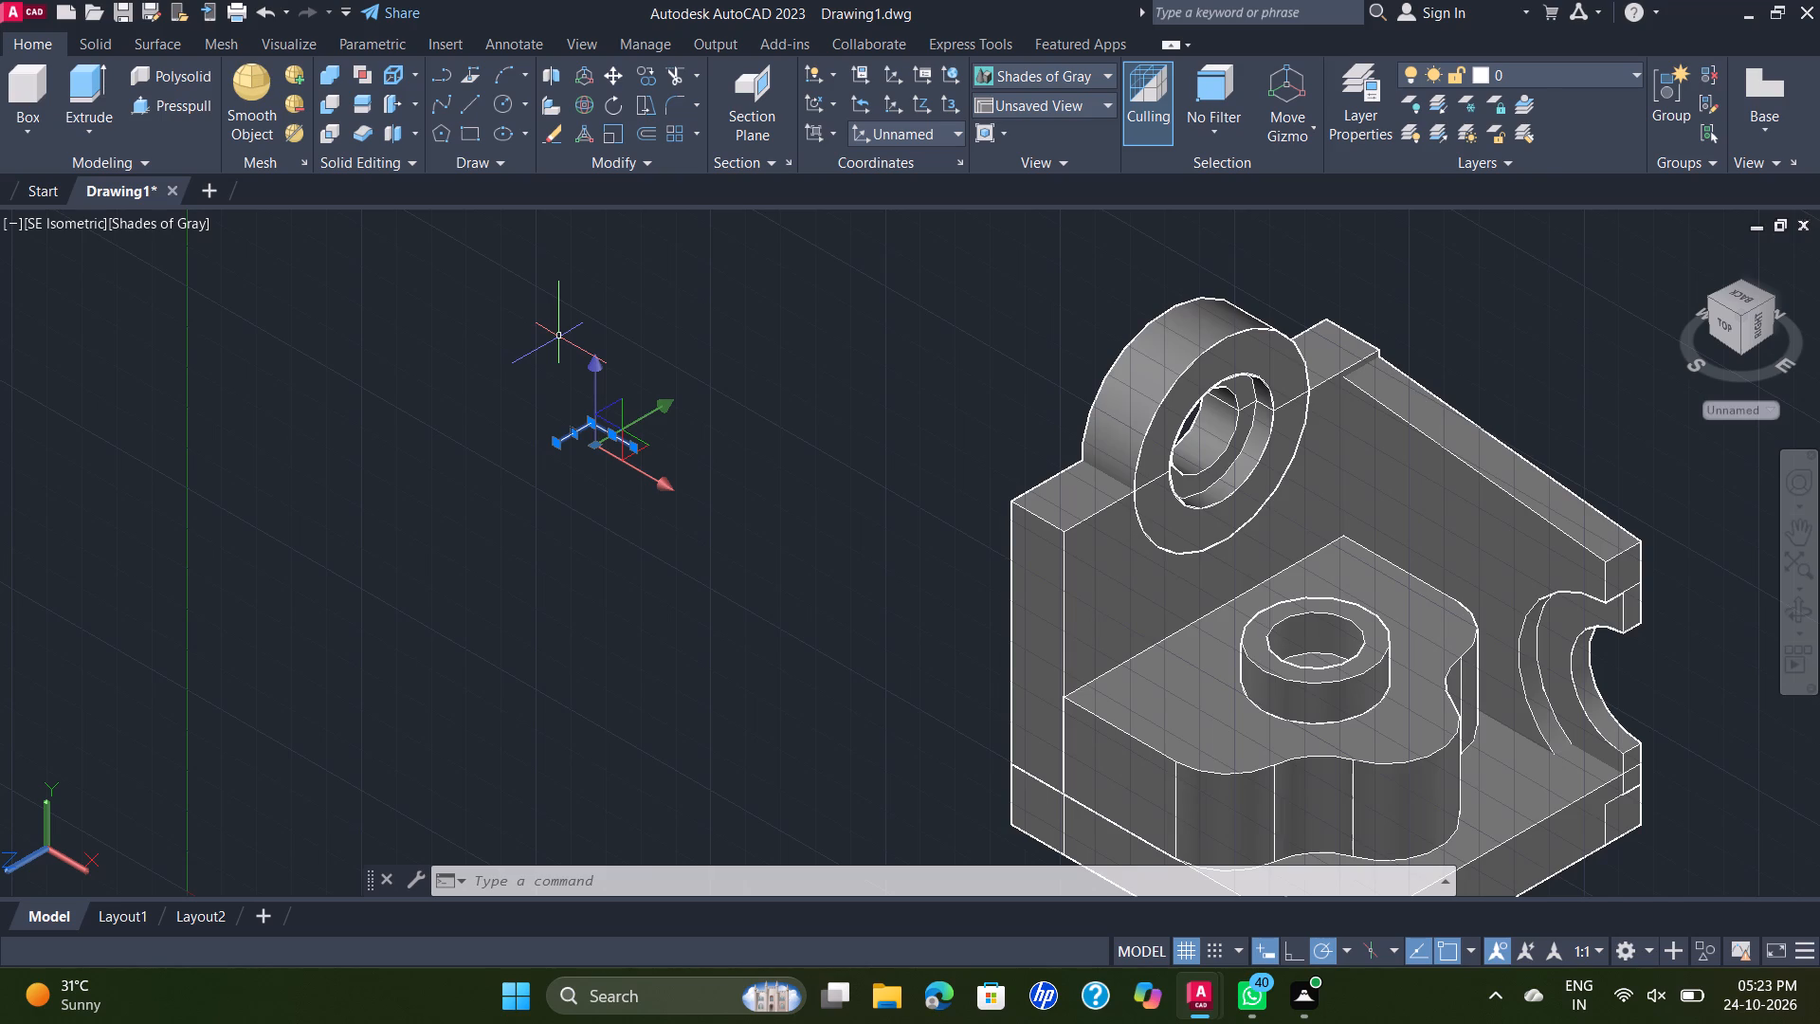
{"action": "key", "text": "j"}
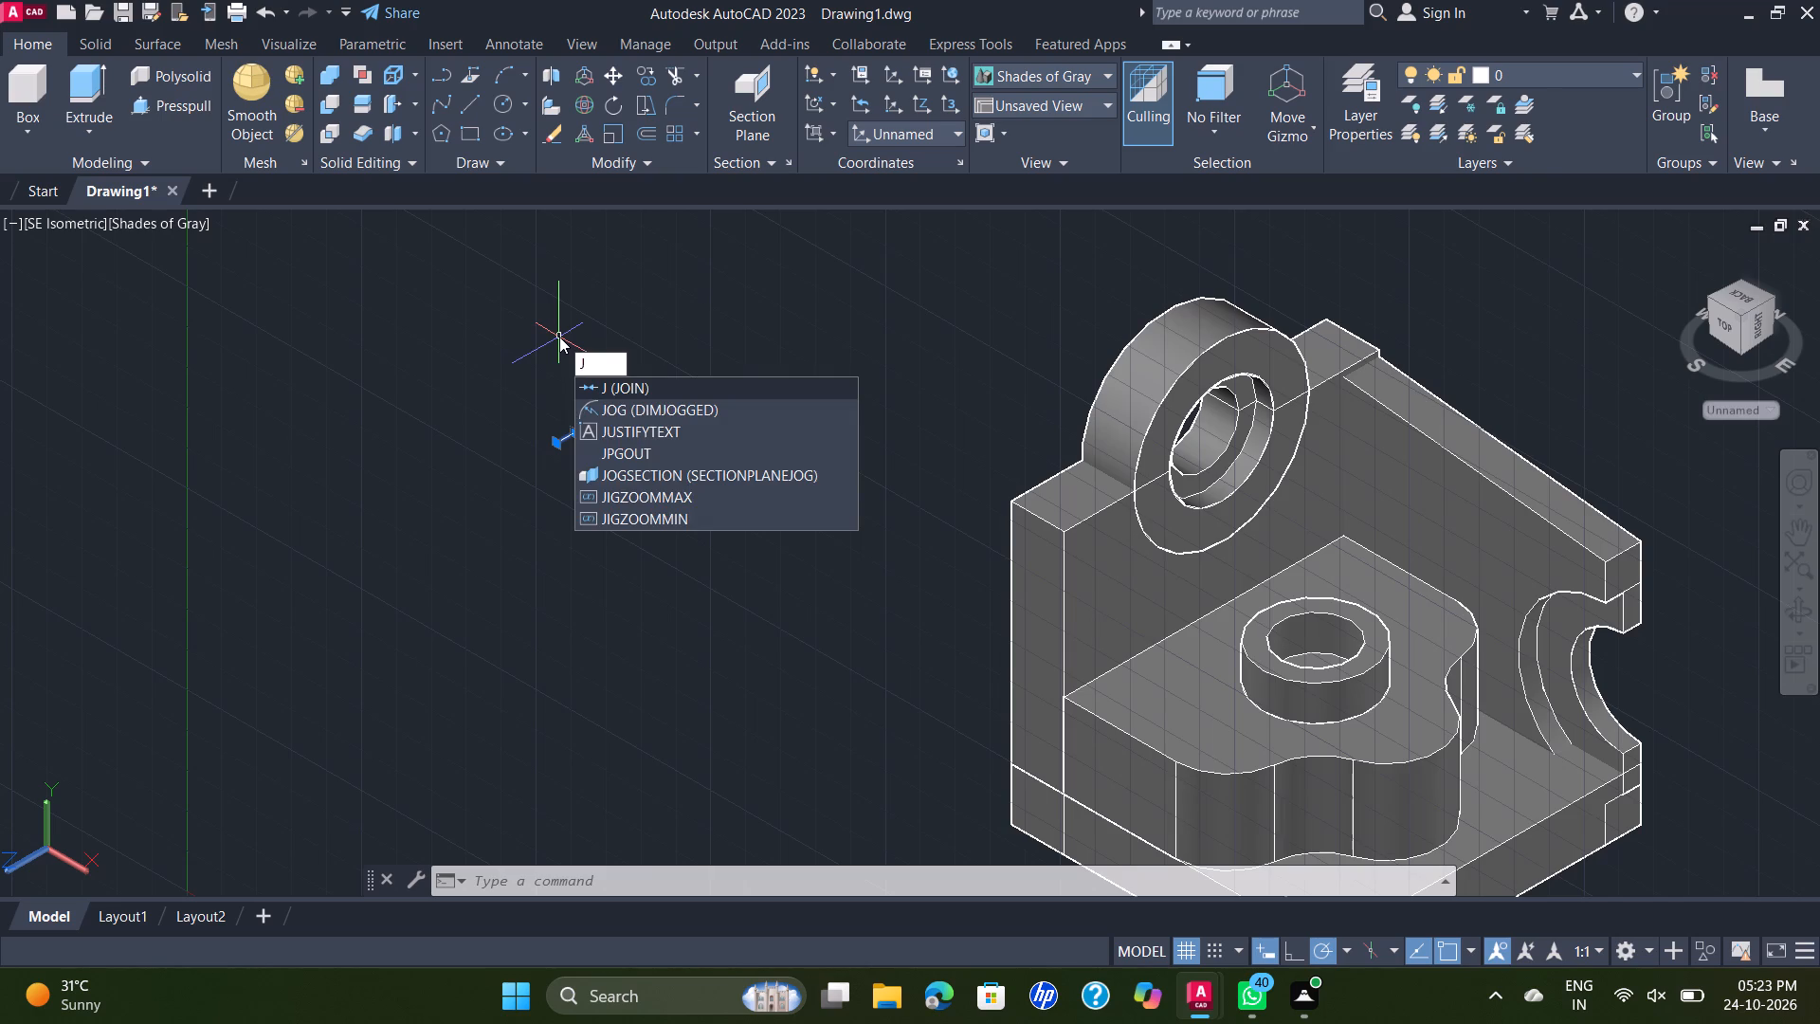
{"action": "key", "text": "Return"}
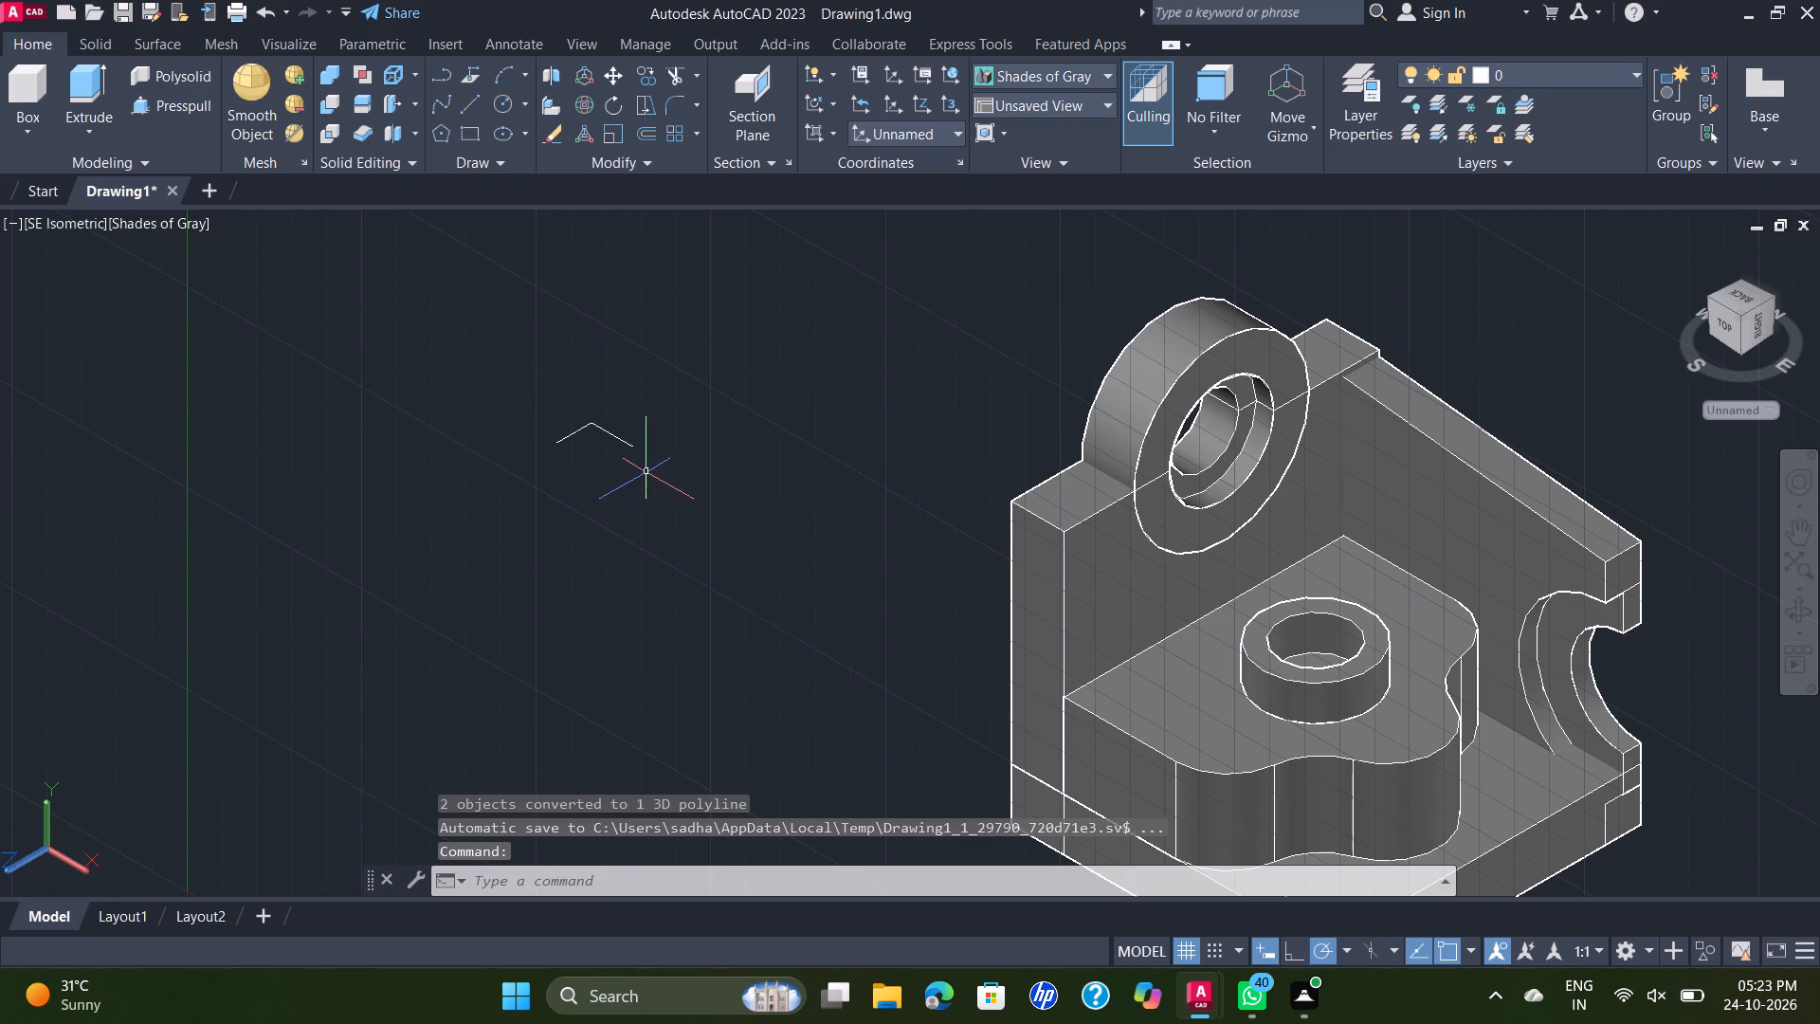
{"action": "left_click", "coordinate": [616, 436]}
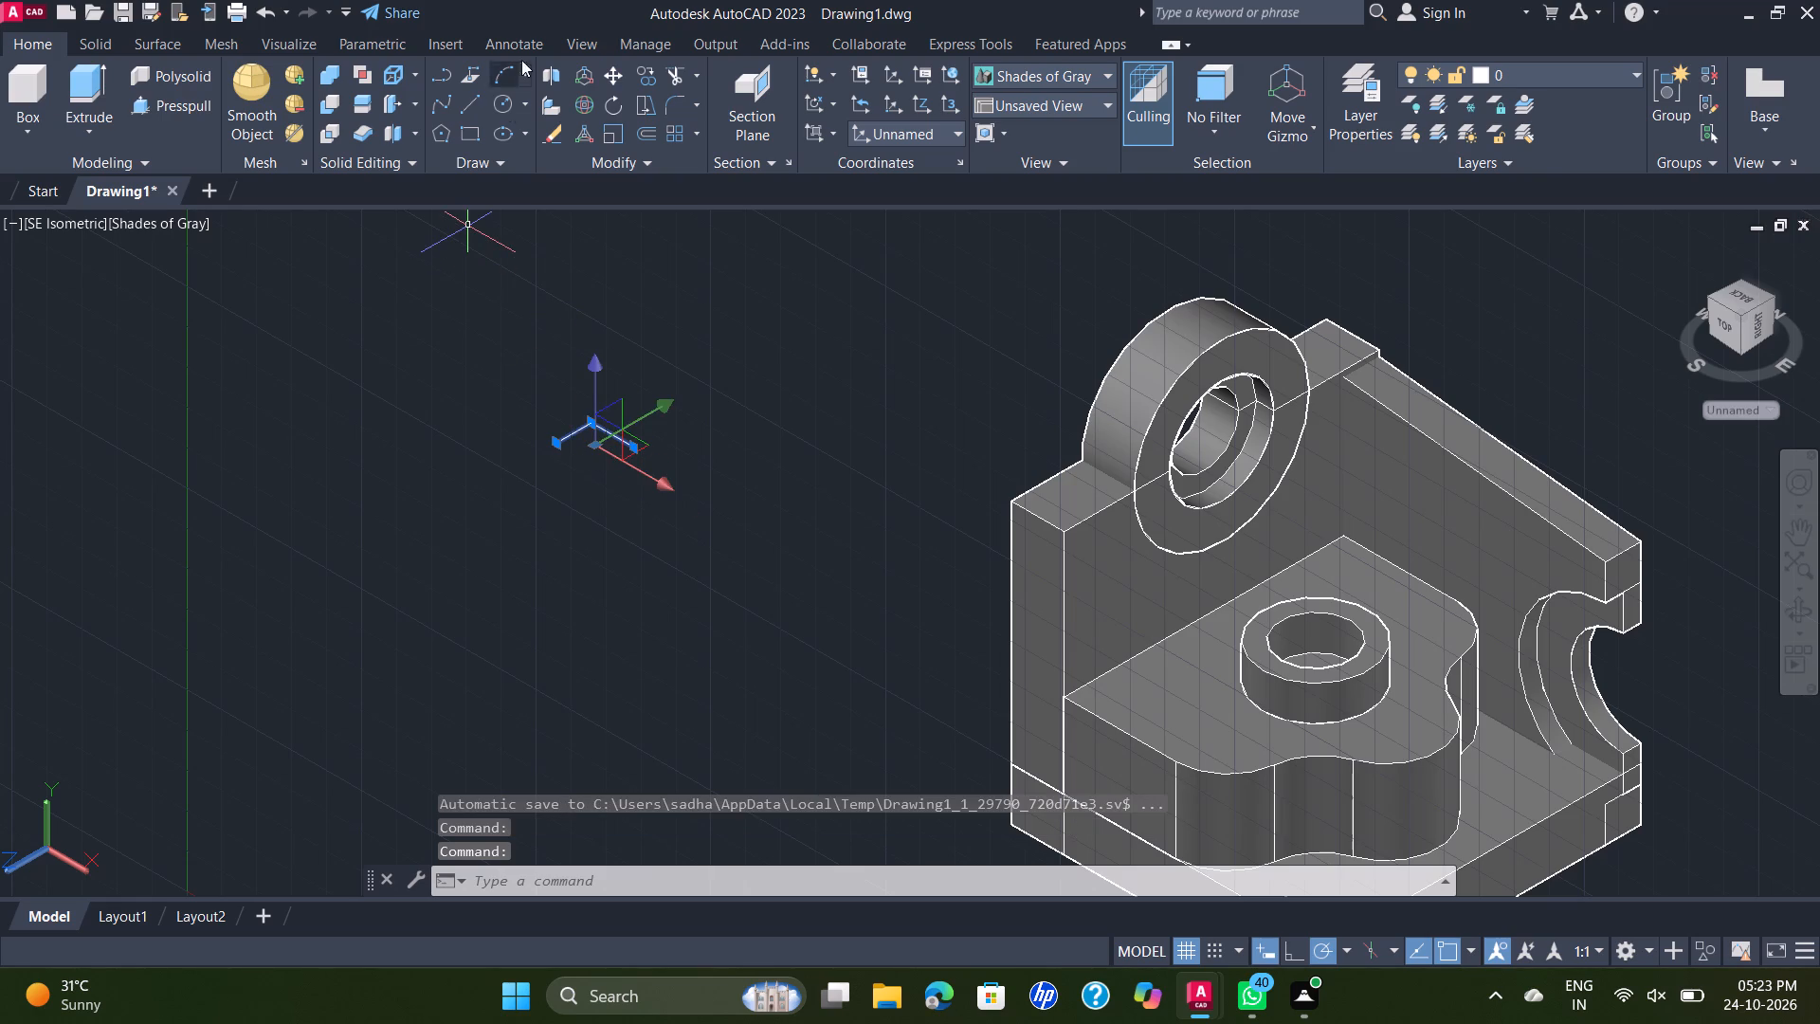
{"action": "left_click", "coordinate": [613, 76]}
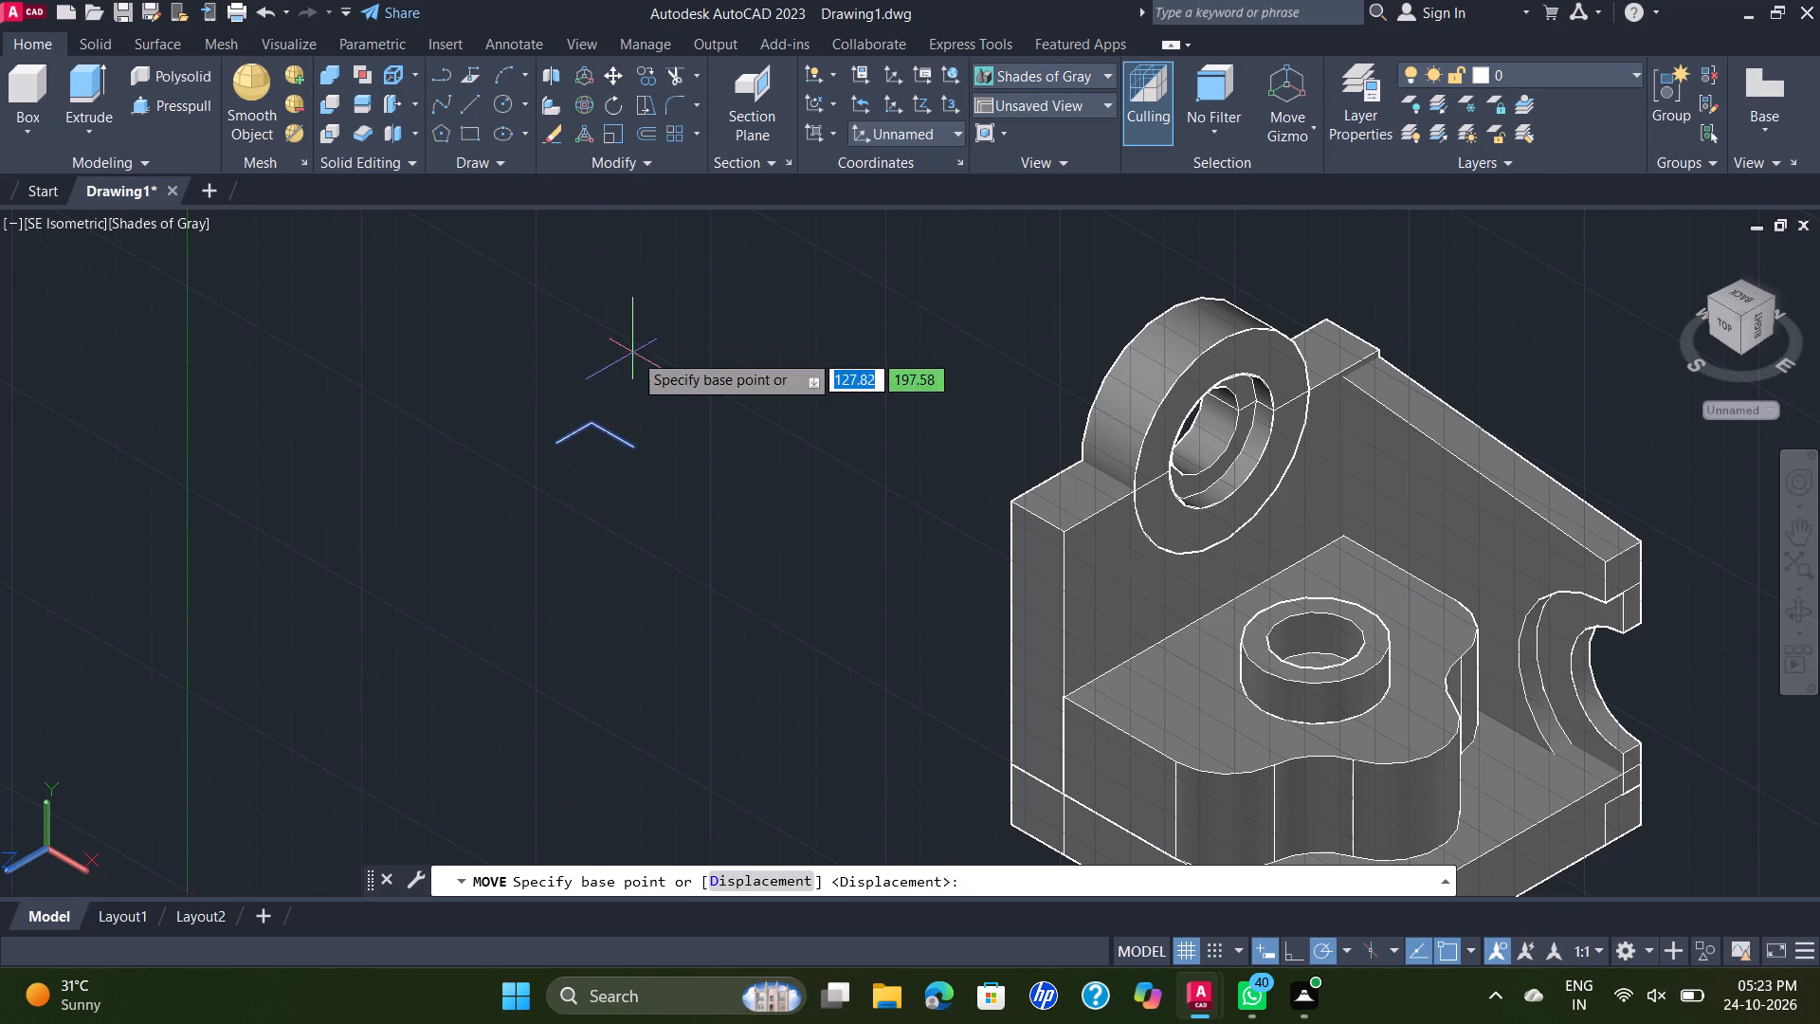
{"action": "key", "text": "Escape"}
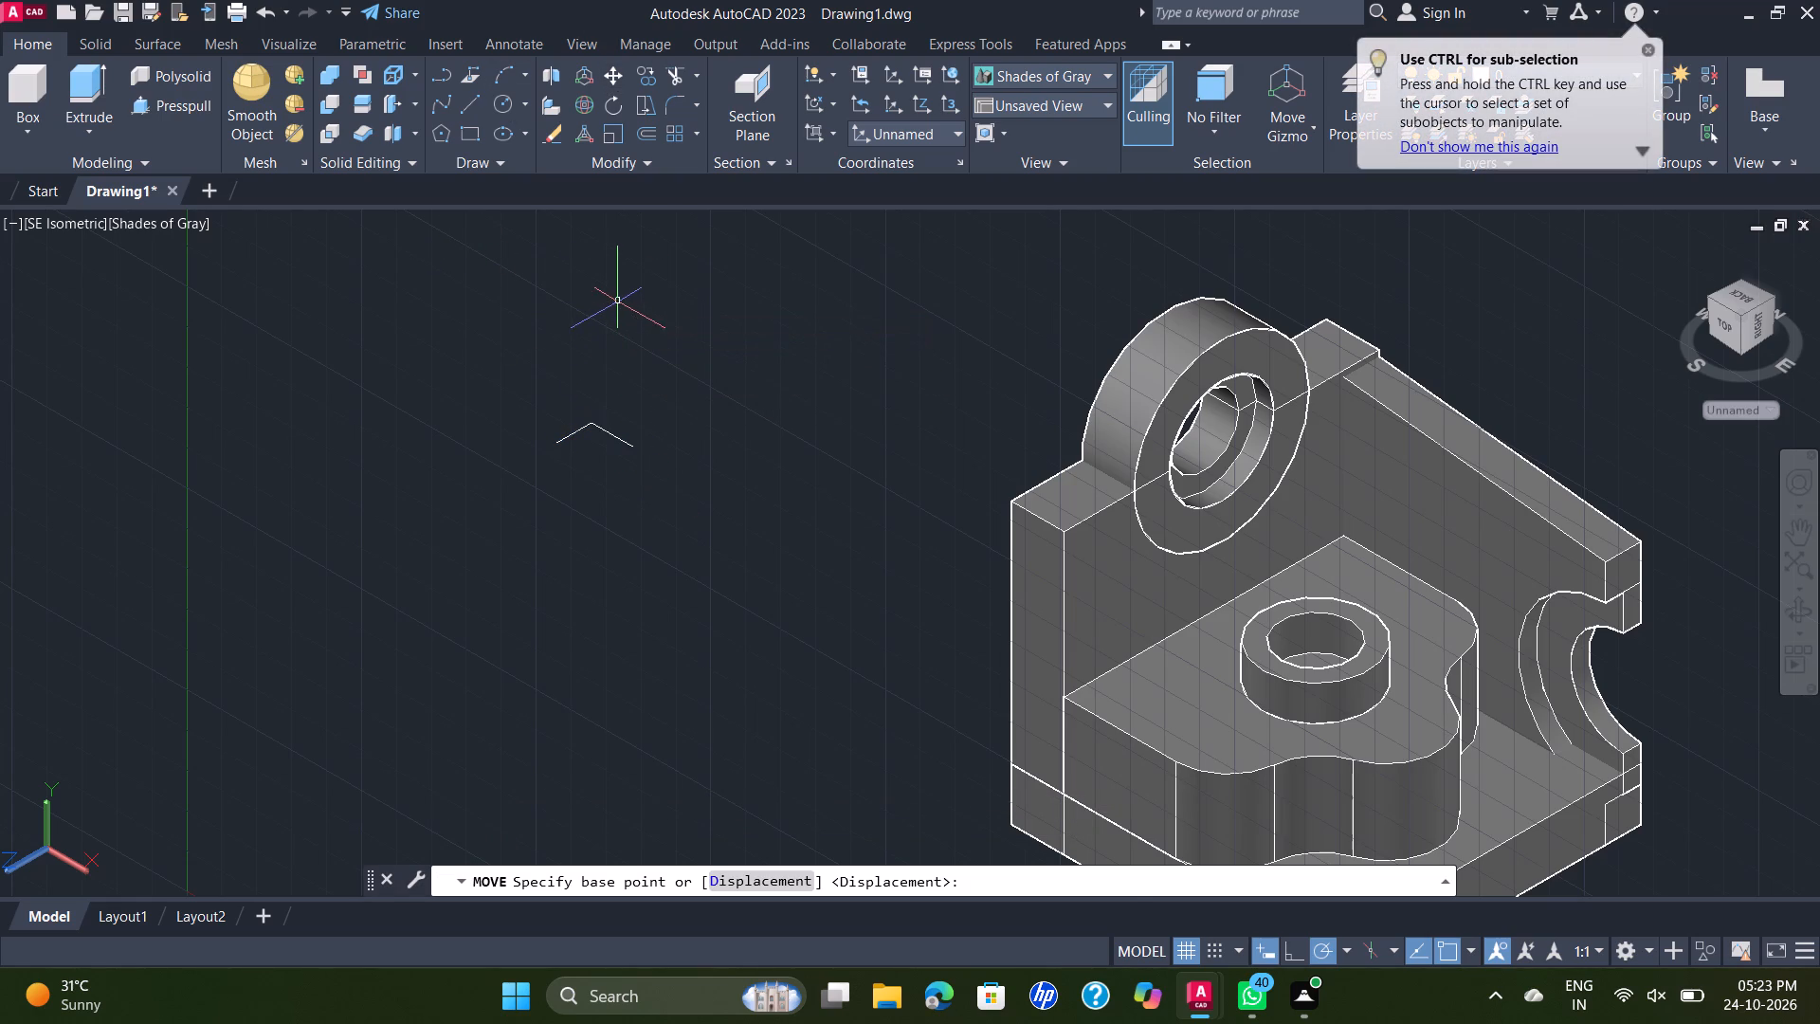
Copy the joined polyline from its shorter segment to the lower edge of the stepped-hole ring on the wall.
{"action": "left_click", "coordinate": [647, 79]}
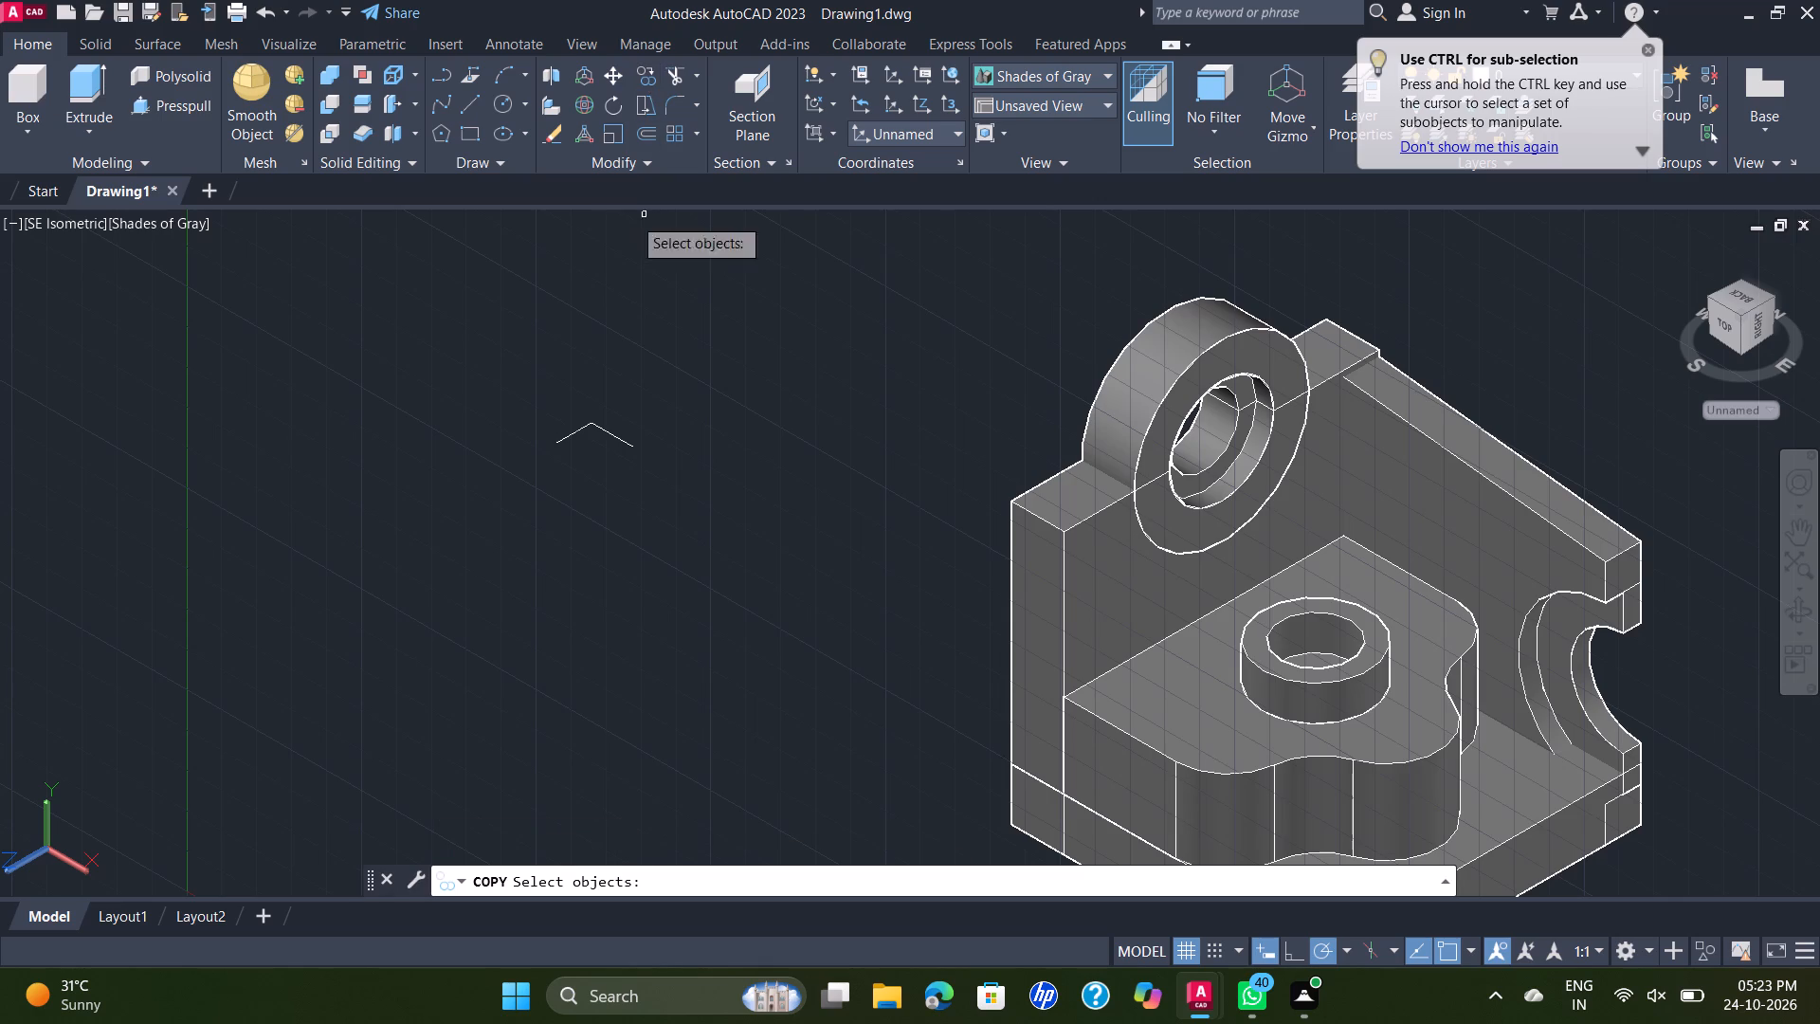
{"action": "left_click", "coordinate": [635, 376]}
{"action": "left_click", "coordinate": [583, 503]}
{"action": "right_click", "coordinate": [600, 451]}
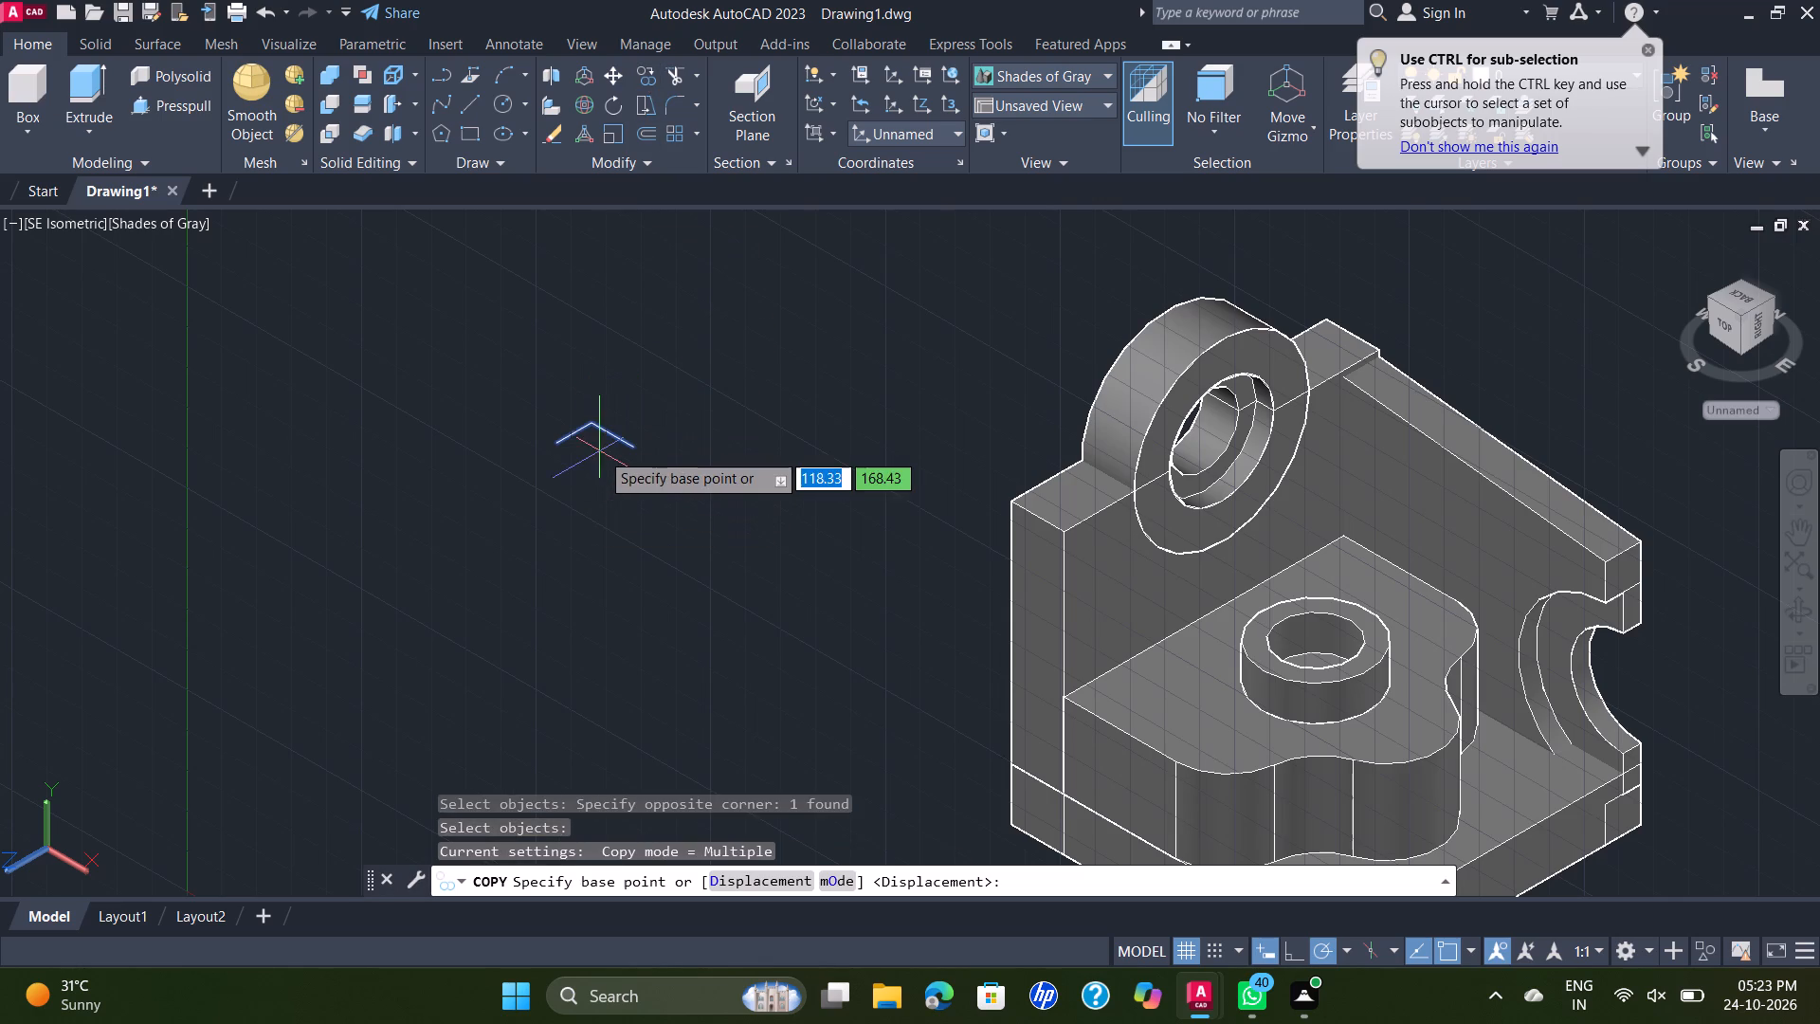
{"action": "left_click", "coordinate": [578, 430]}
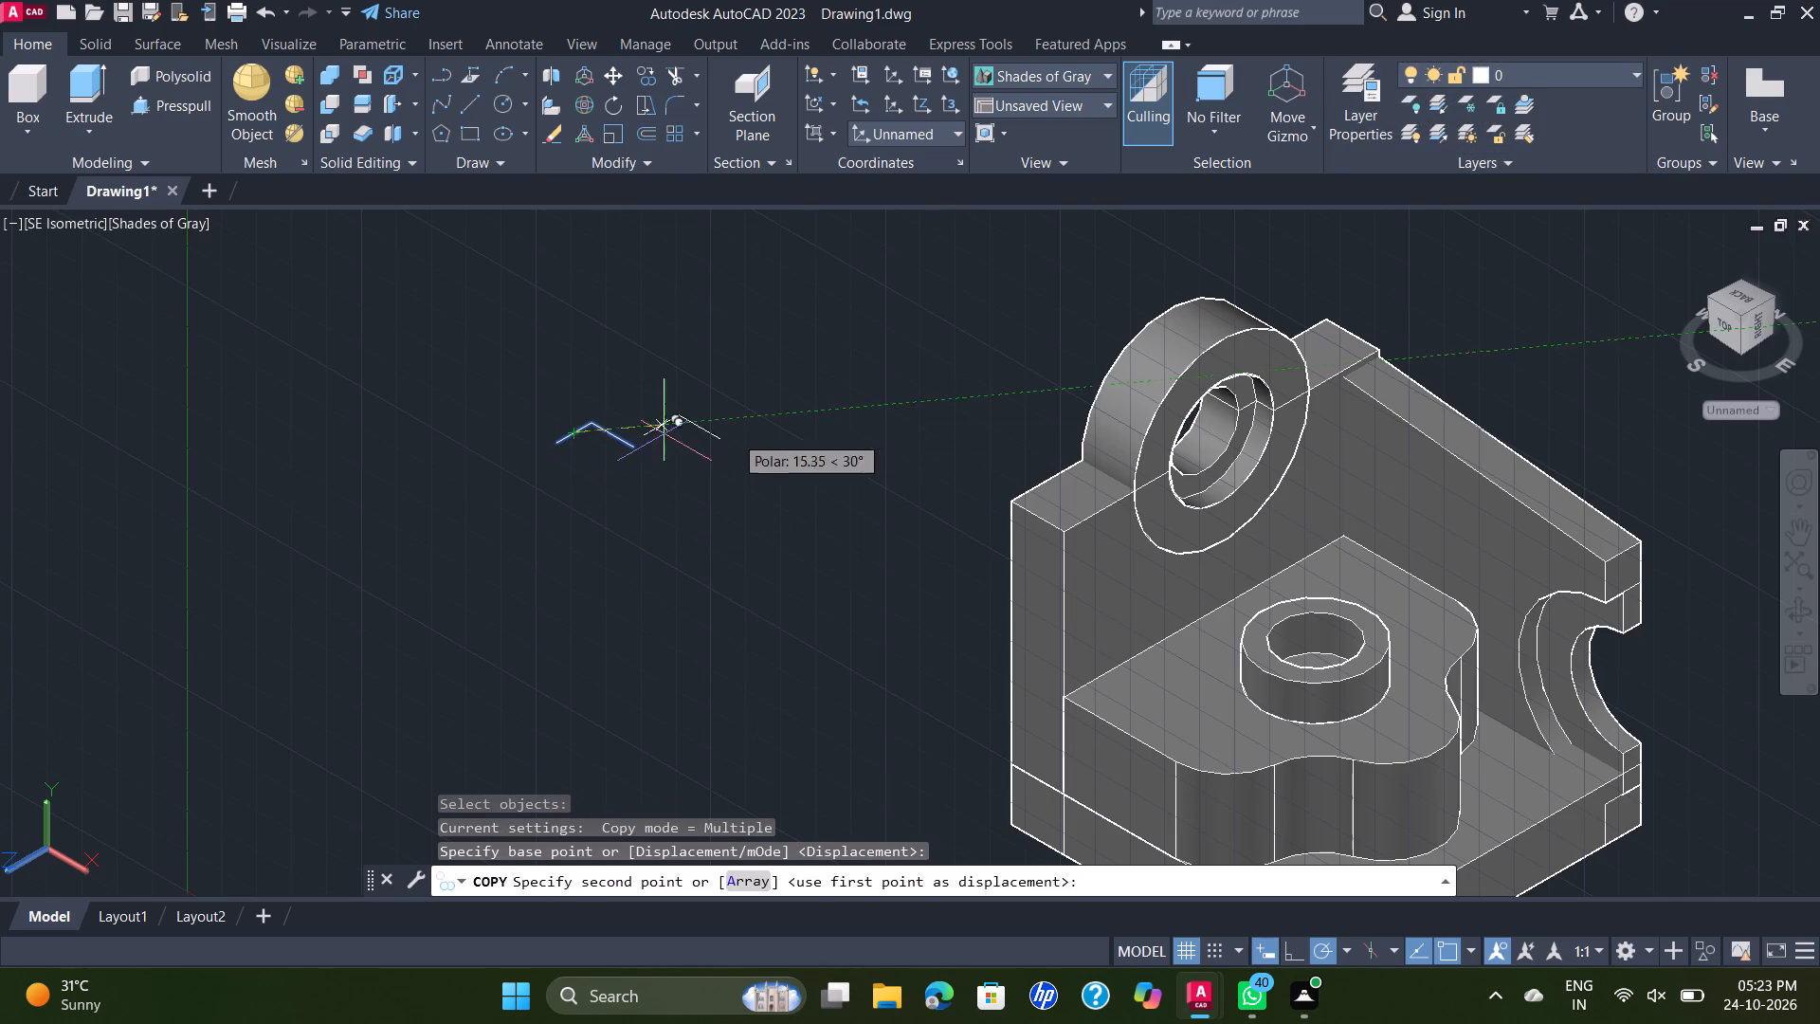
{"action": "scroll", "coordinate": [1212, 553], "scroll_direction": "up", "scroll_amount": 2}
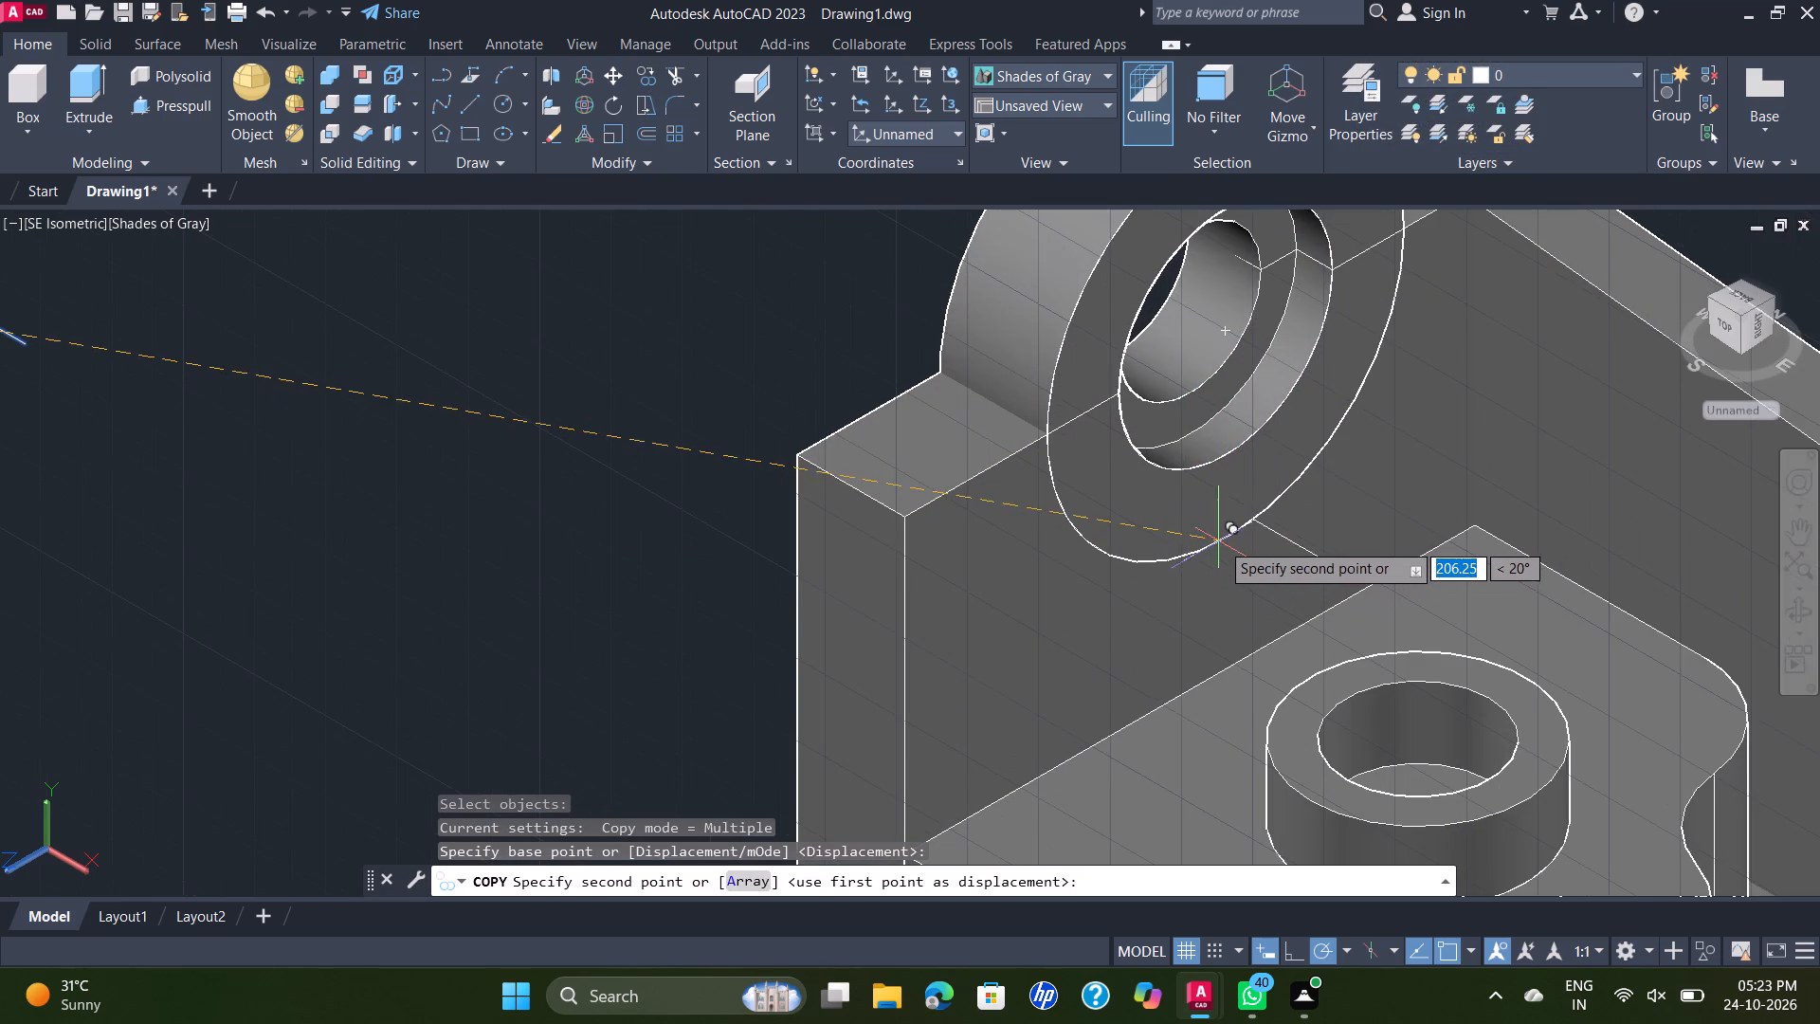
{"action": "left_click", "coordinate": [1220, 541]}
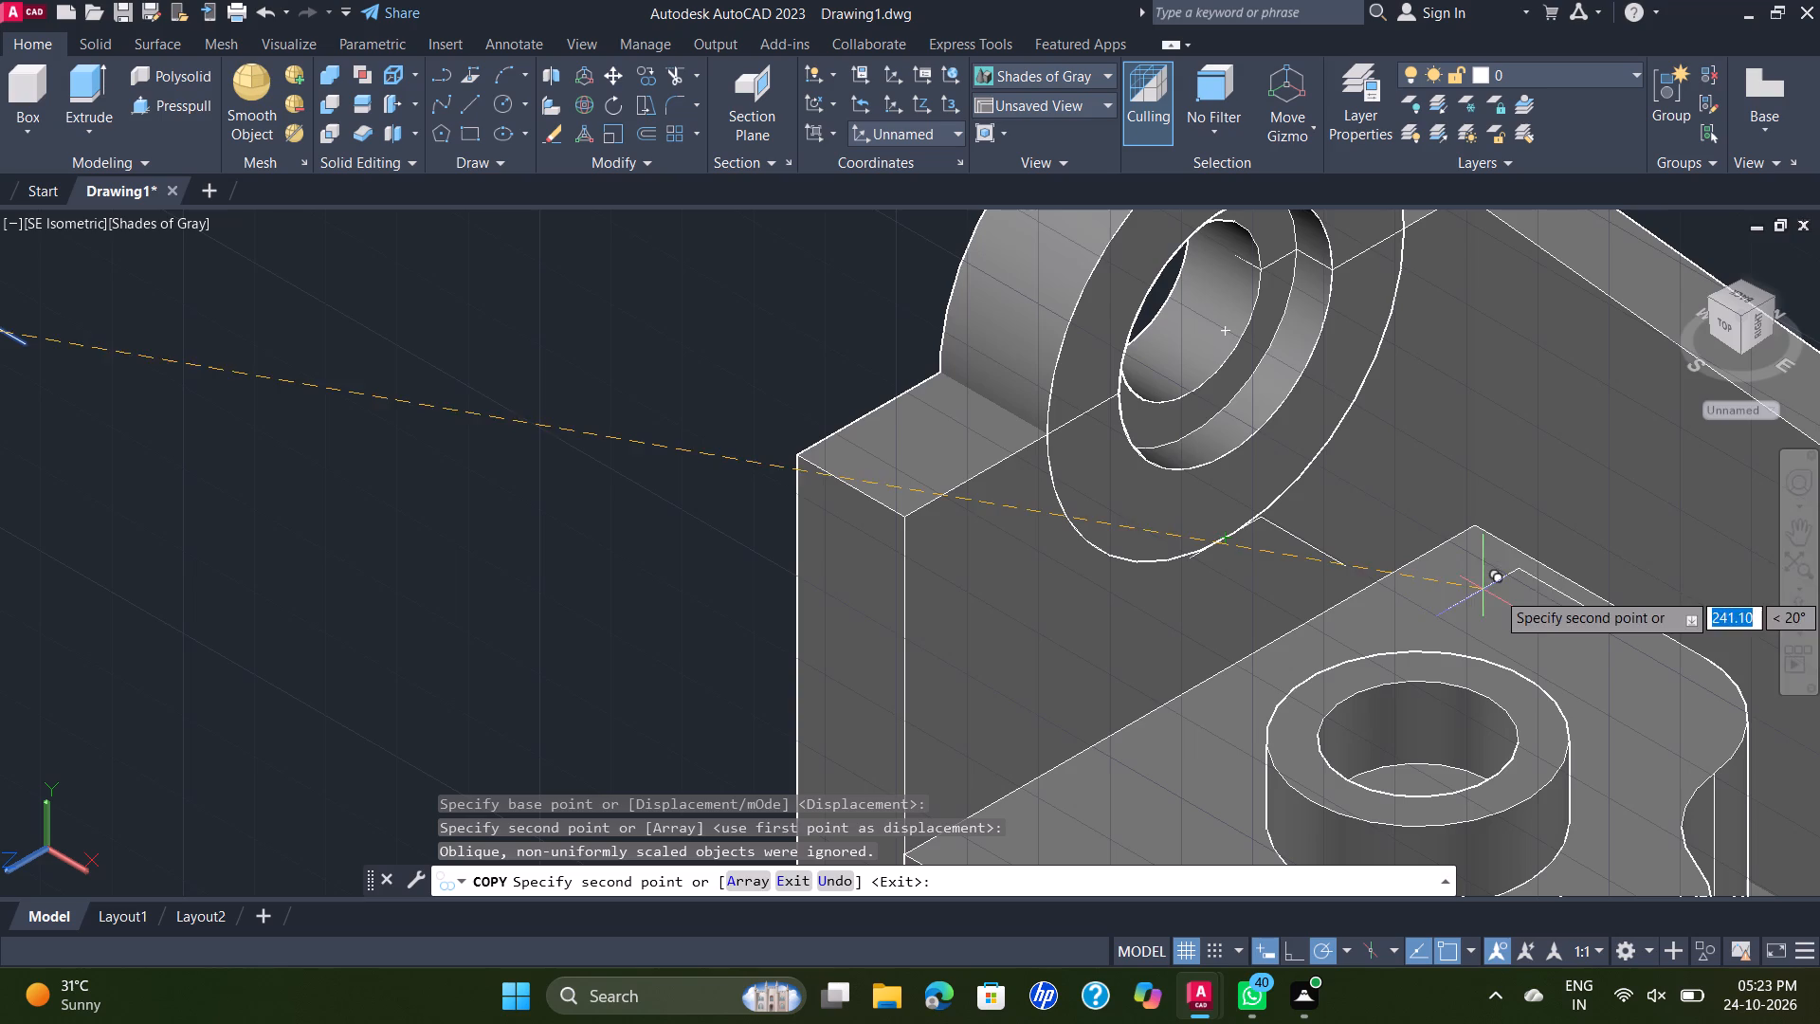
{"action": "key", "text": "Escape"}
Examine the copied polyline's position and the raised ring boss on the lobed block.
{"action": "scroll", "coordinate": [1794, 512], "scroll_direction": "down", "scroll_amount": 1}
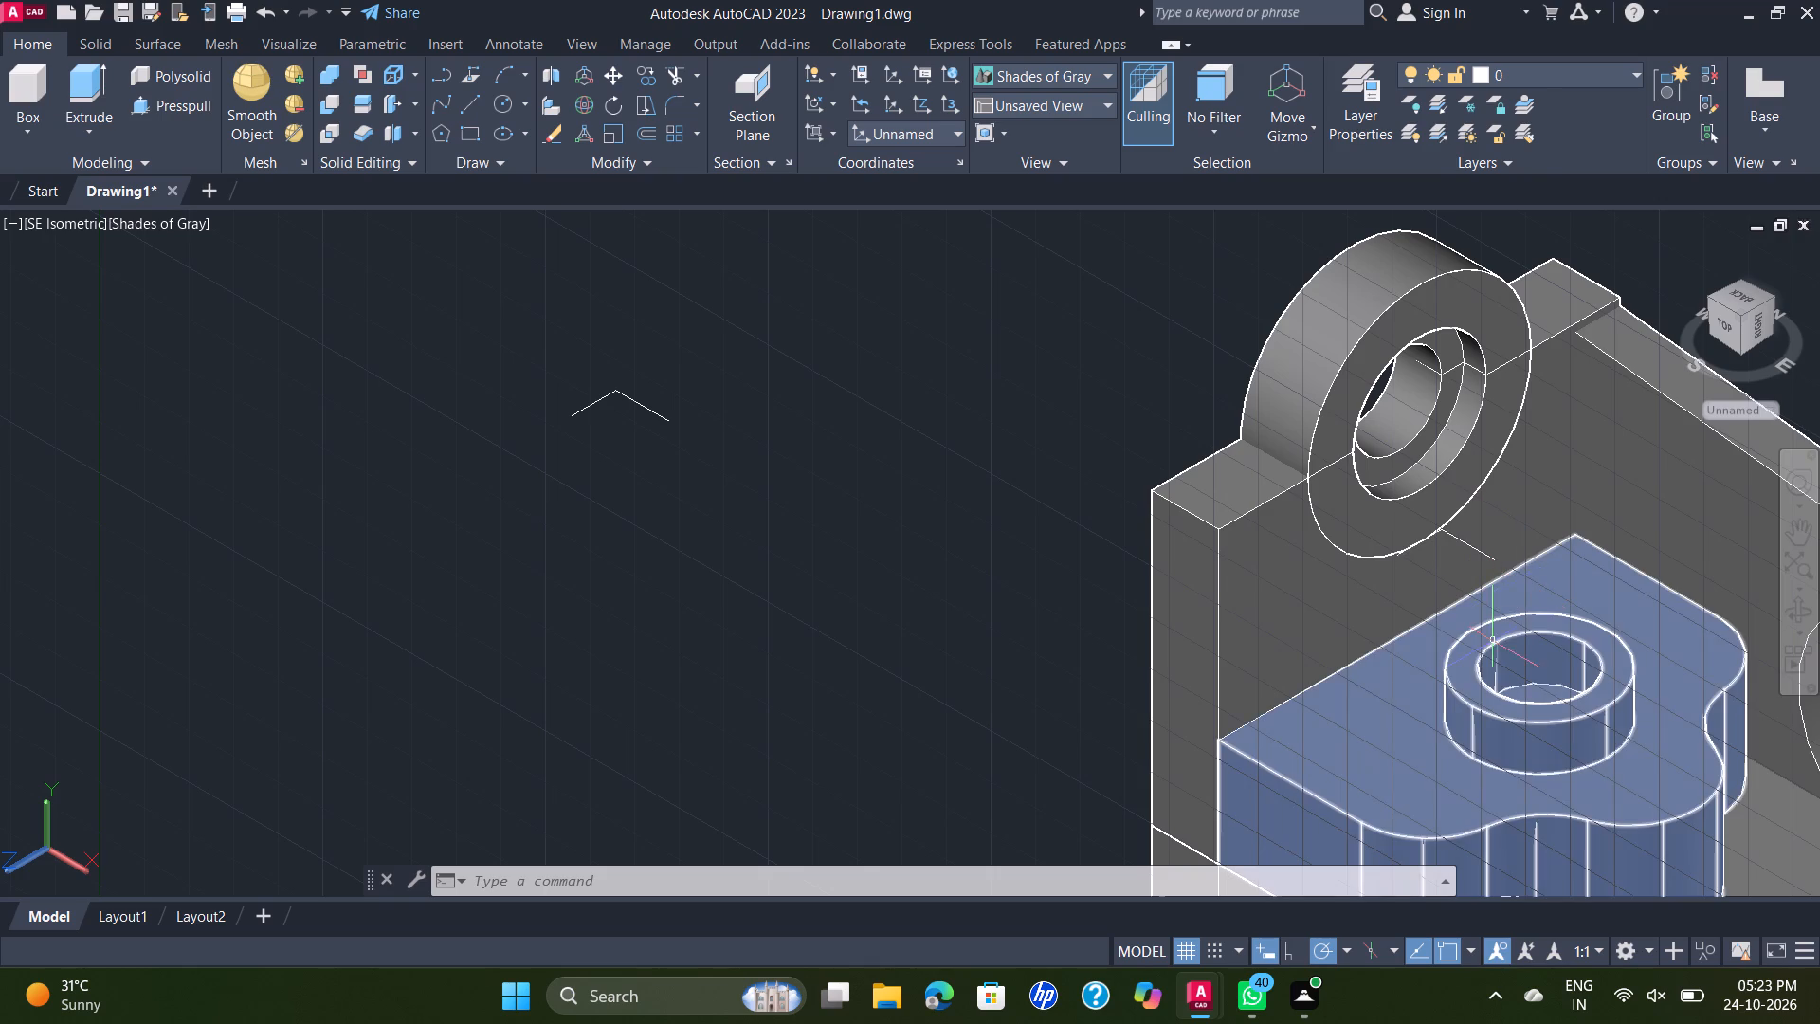
{"action": "middle_click_drag", "start_coordinate": [1489, 562], "coordinate": [1399, 539]}
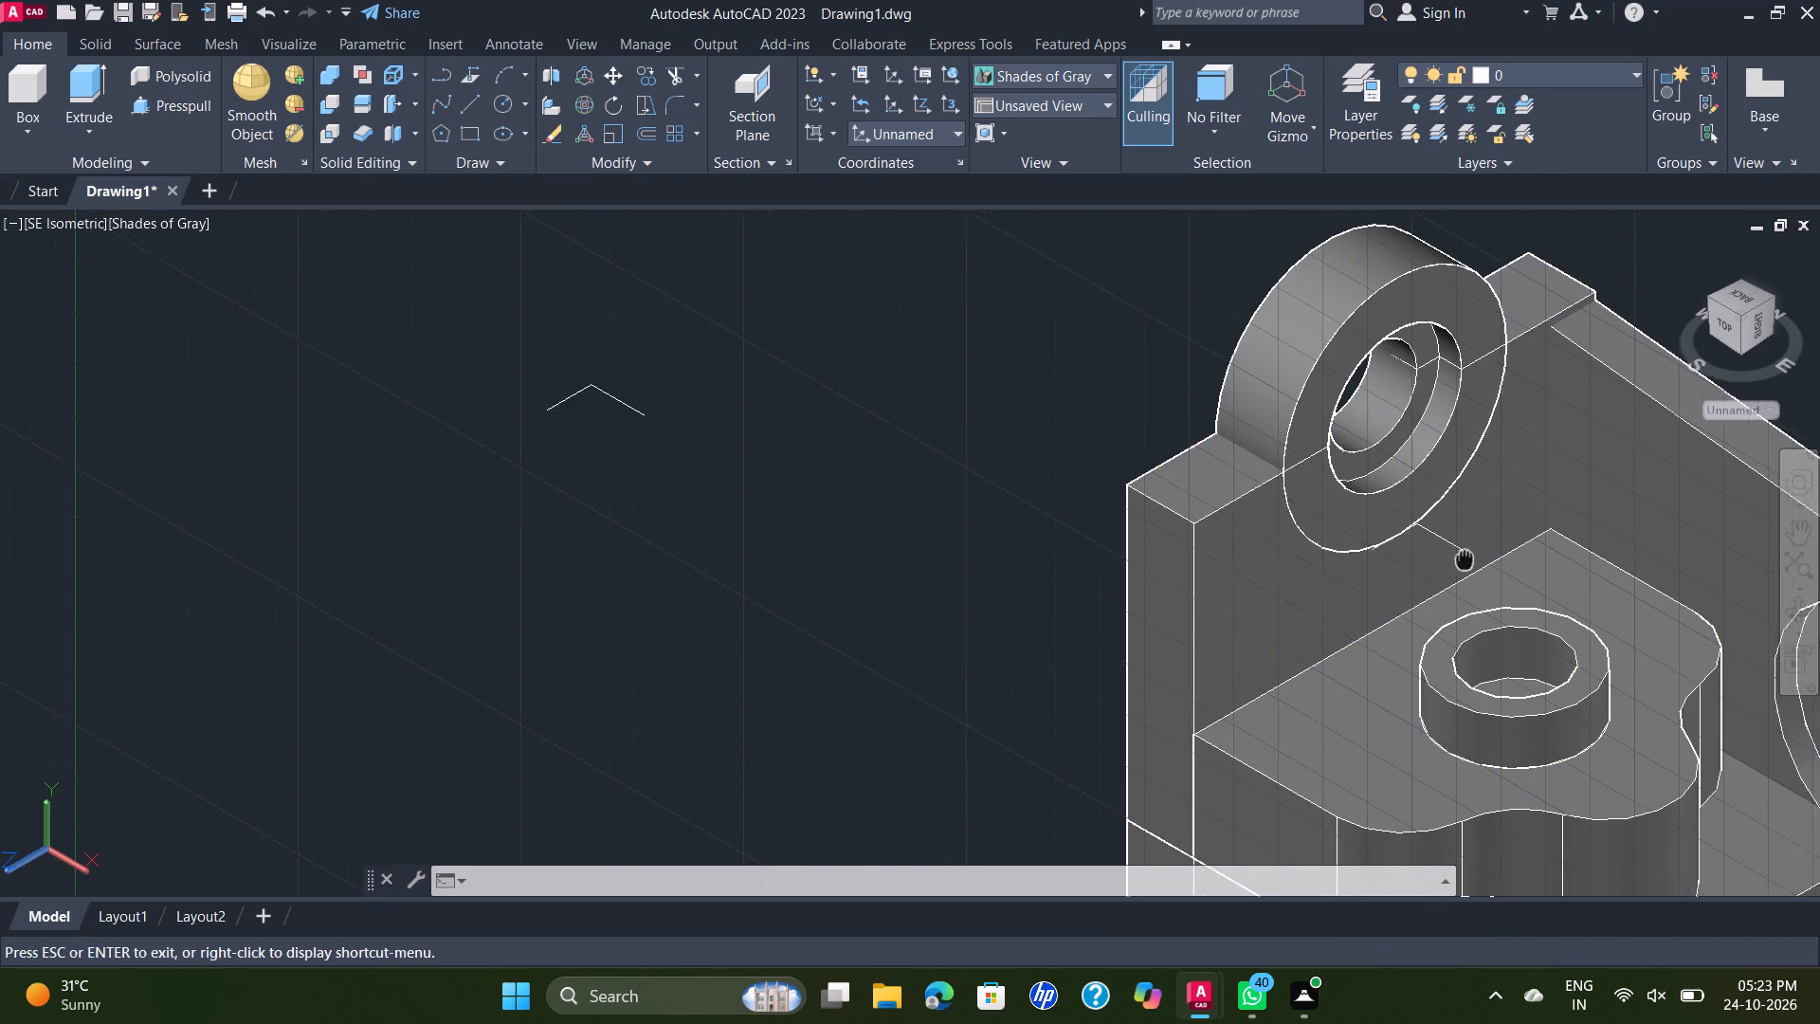
{"action": "middle_click_drag", "start_coordinate": [1399, 539], "coordinate": [919, 476]}
{"action": "scroll", "coordinate": [973, 512], "scroll_direction": "down", "scroll_amount": 1}
{"action": "middle_click_drag", "start_coordinate": [994, 545], "coordinate": [990, 485]}
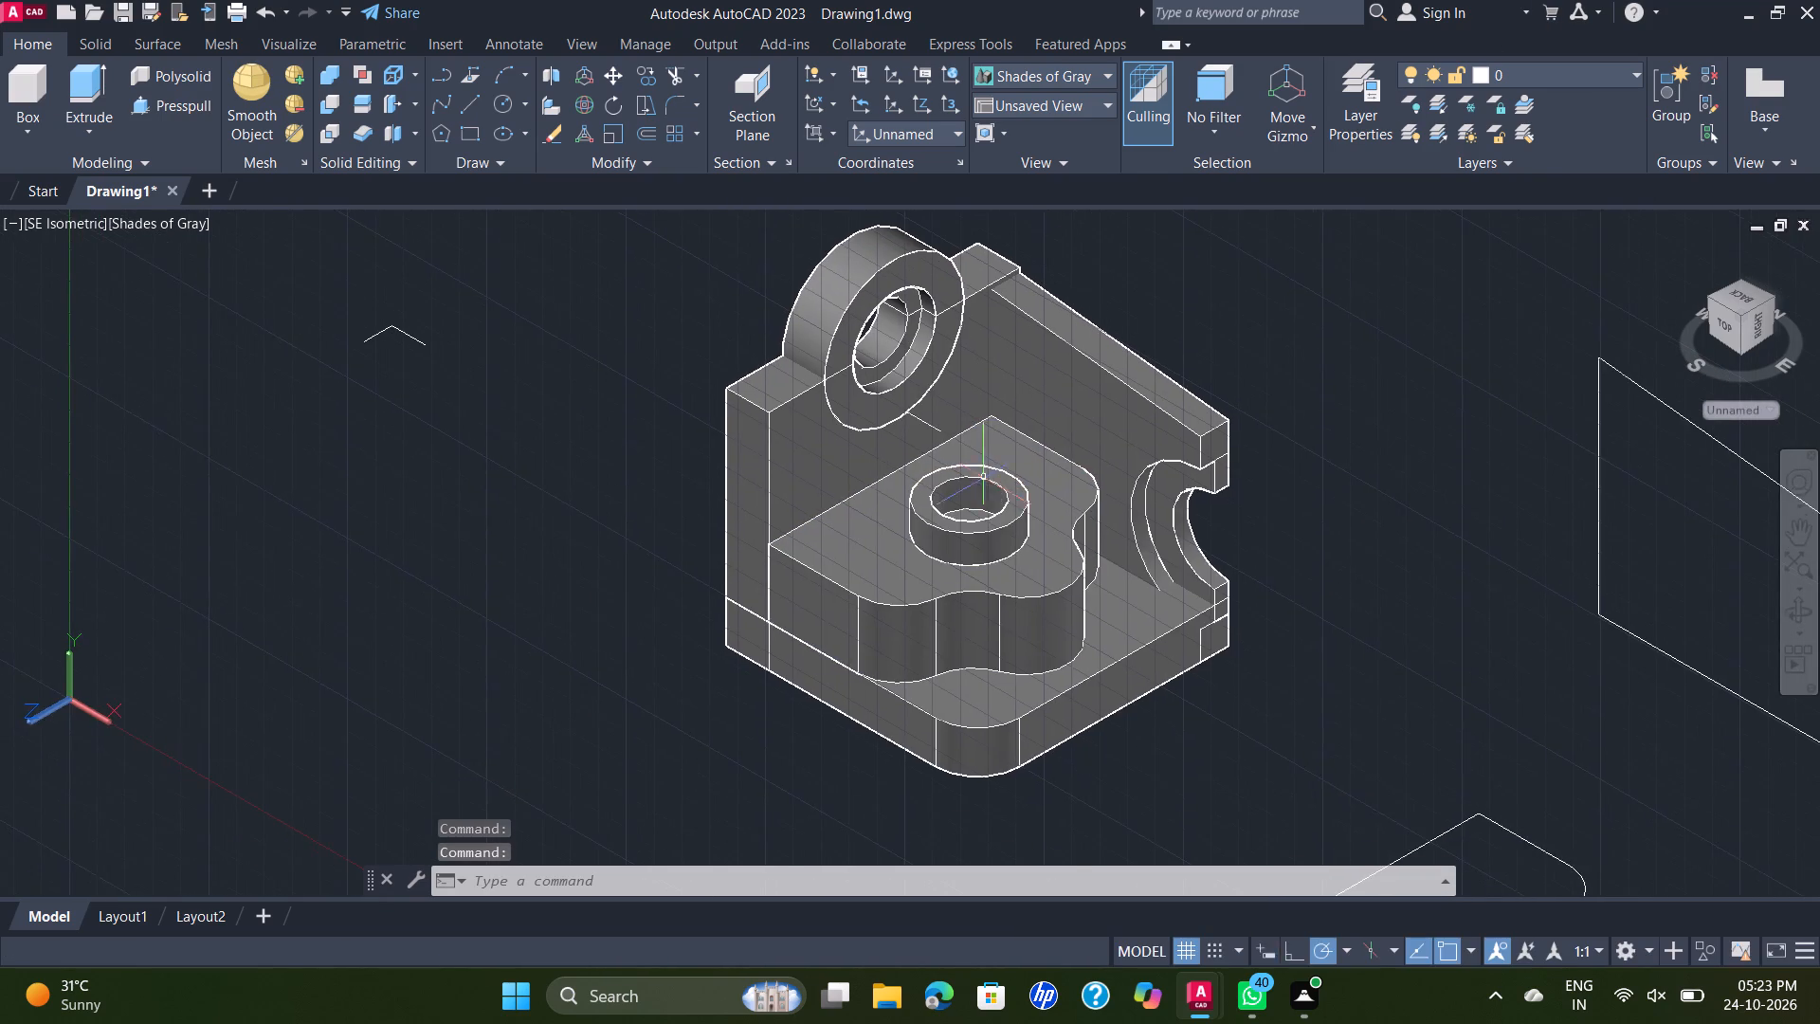
{"action": "scroll", "coordinate": [984, 478], "scroll_direction": "up", "scroll_amount": 1}
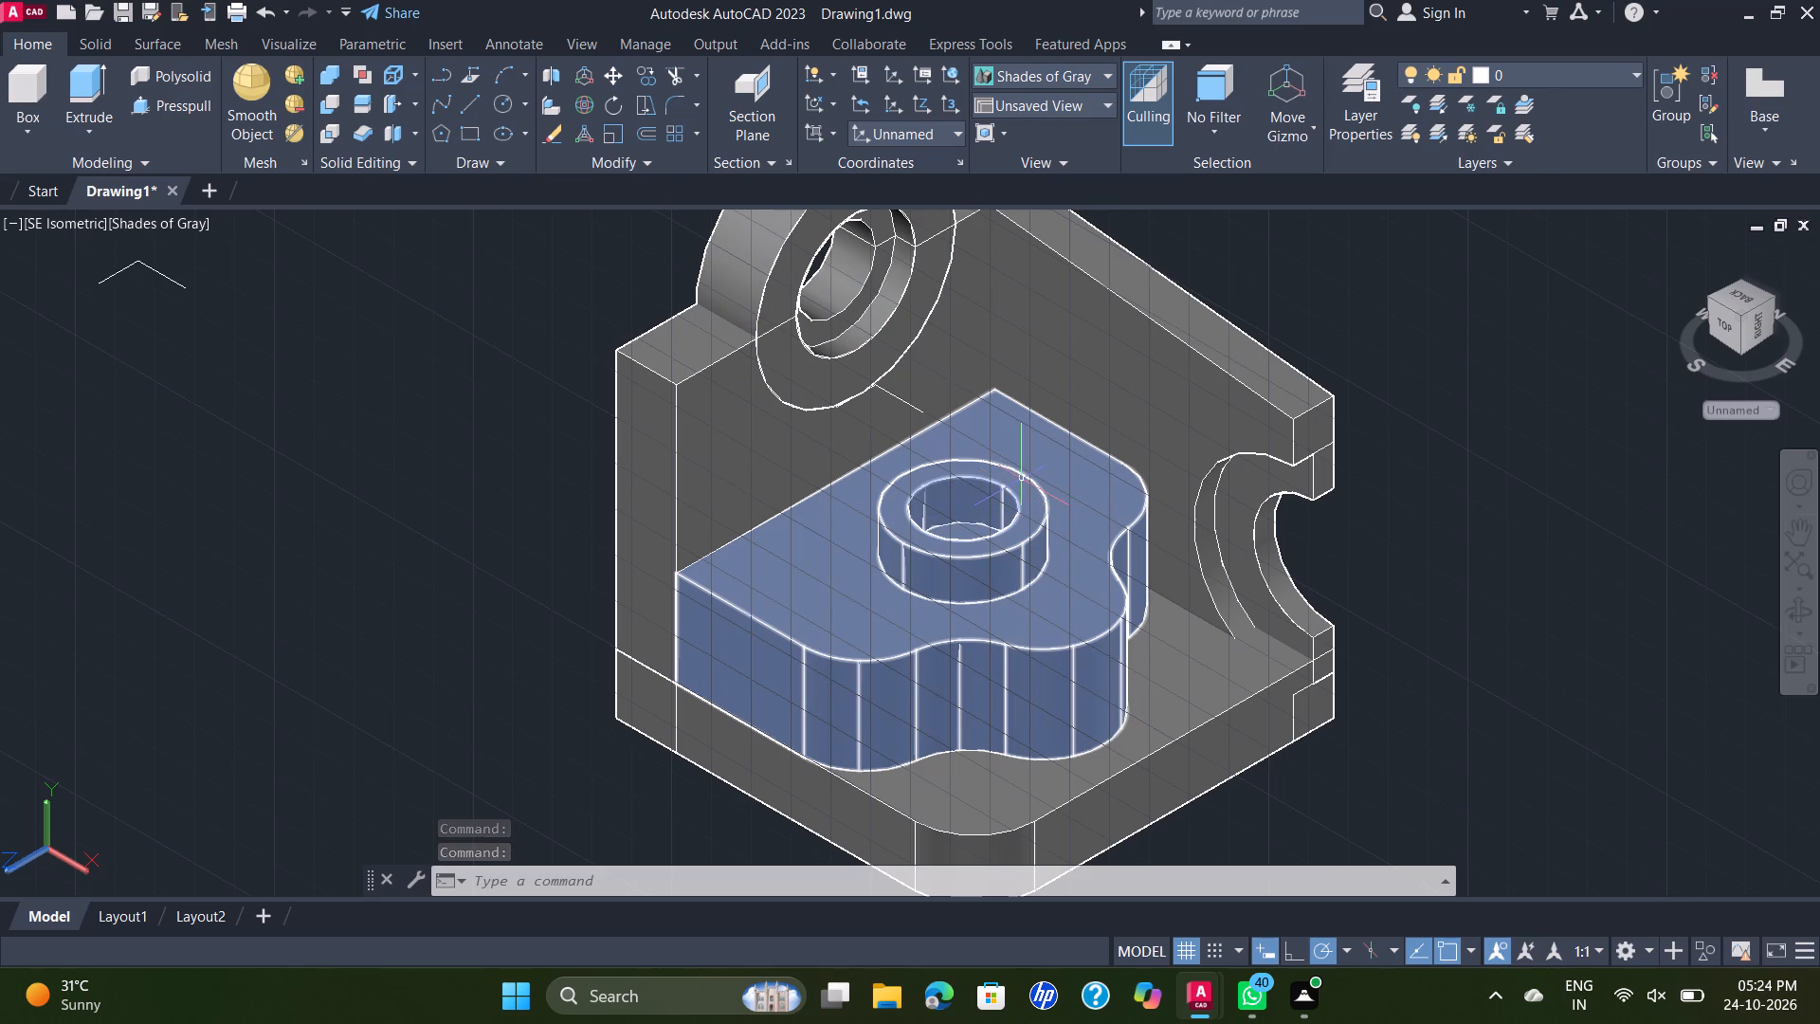
{"action": "scroll", "coordinate": [1021, 476], "scroll_direction": "up", "scroll_amount": 2}
{"action": "scroll", "coordinate": [1056, 549], "scroll_direction": "up", "scroll_amount": 1}
{"action": "scroll", "coordinate": [1057, 553], "scroll_direction": "down", "scroll_amount": 1}
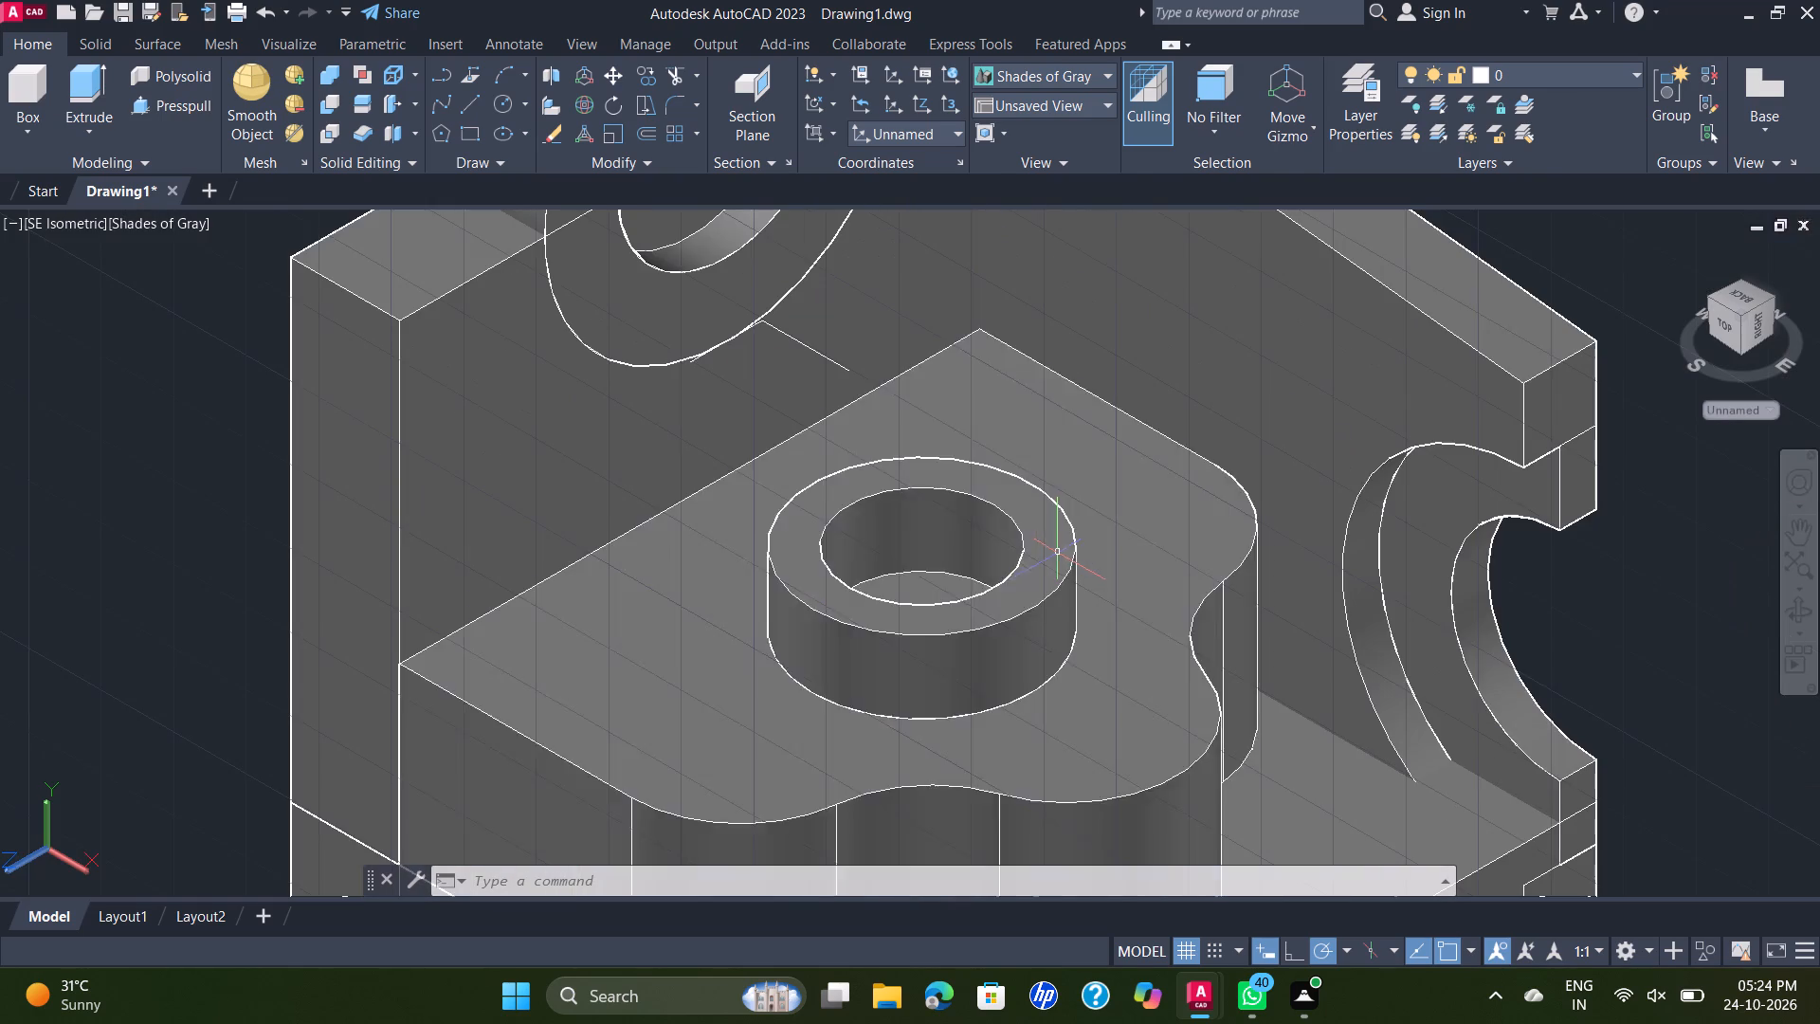
{"action": "scroll", "coordinate": [1060, 554], "scroll_direction": "down", "scroll_amount": 1}
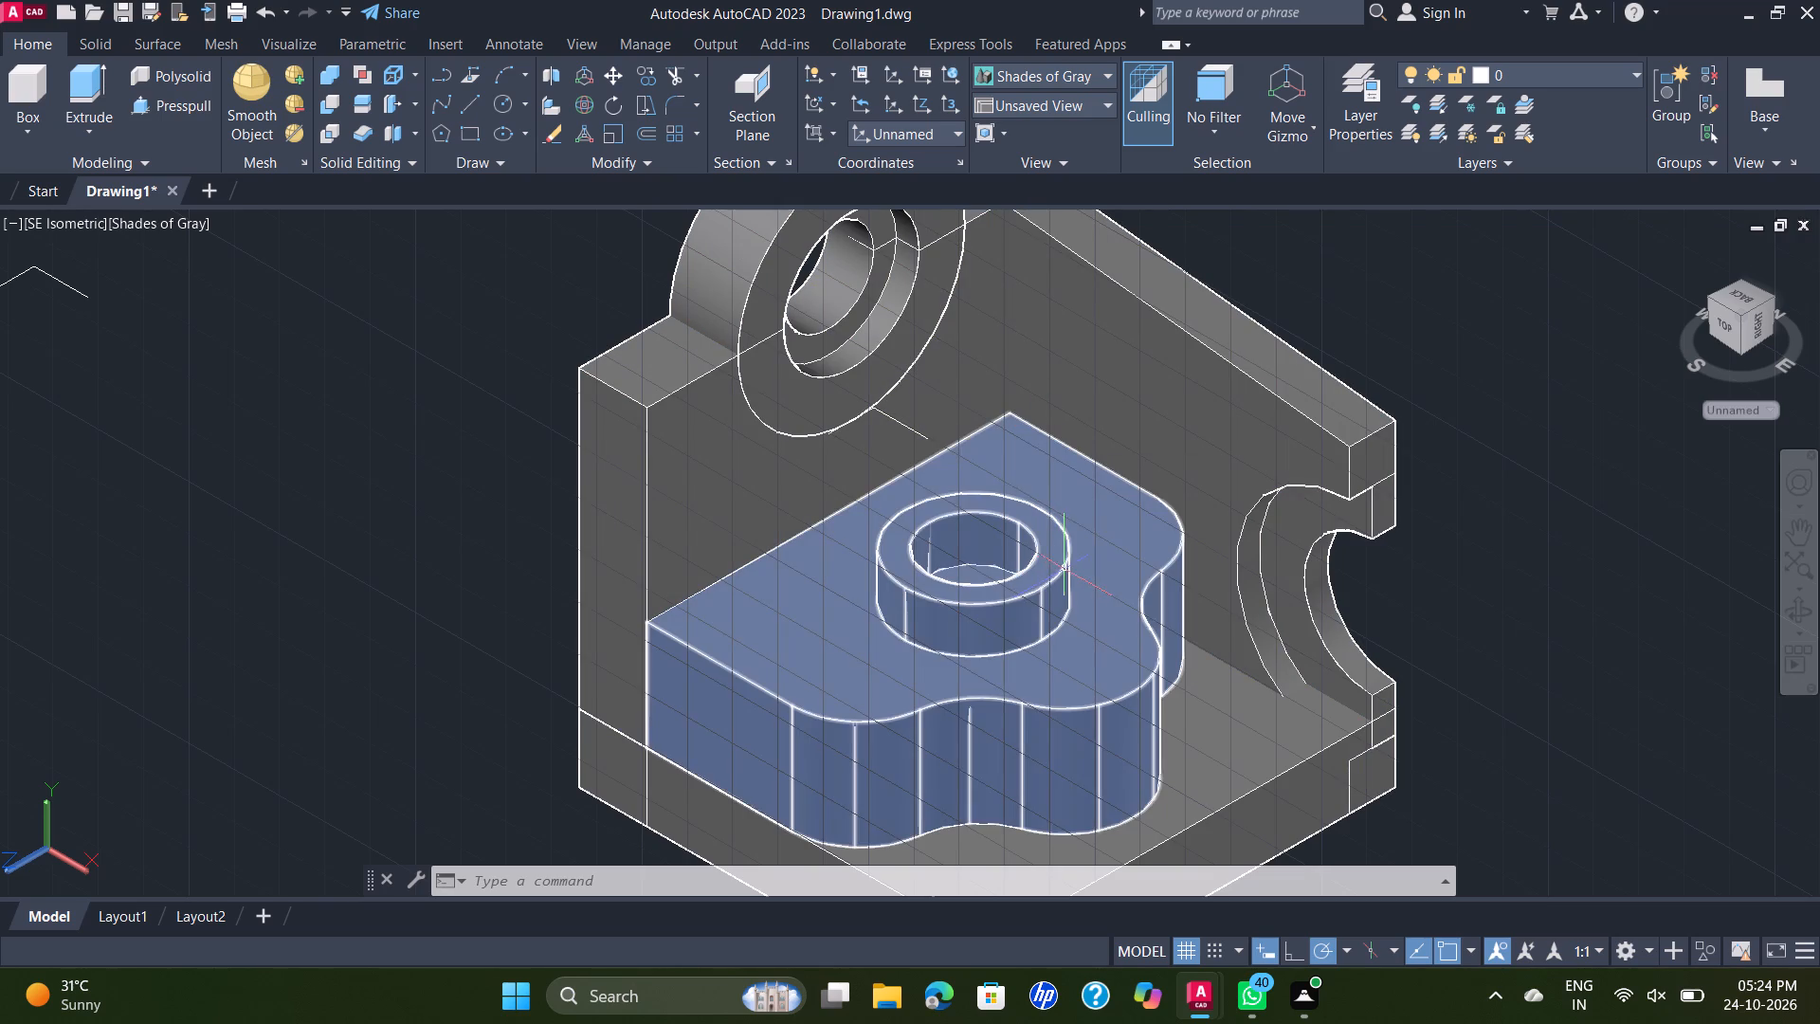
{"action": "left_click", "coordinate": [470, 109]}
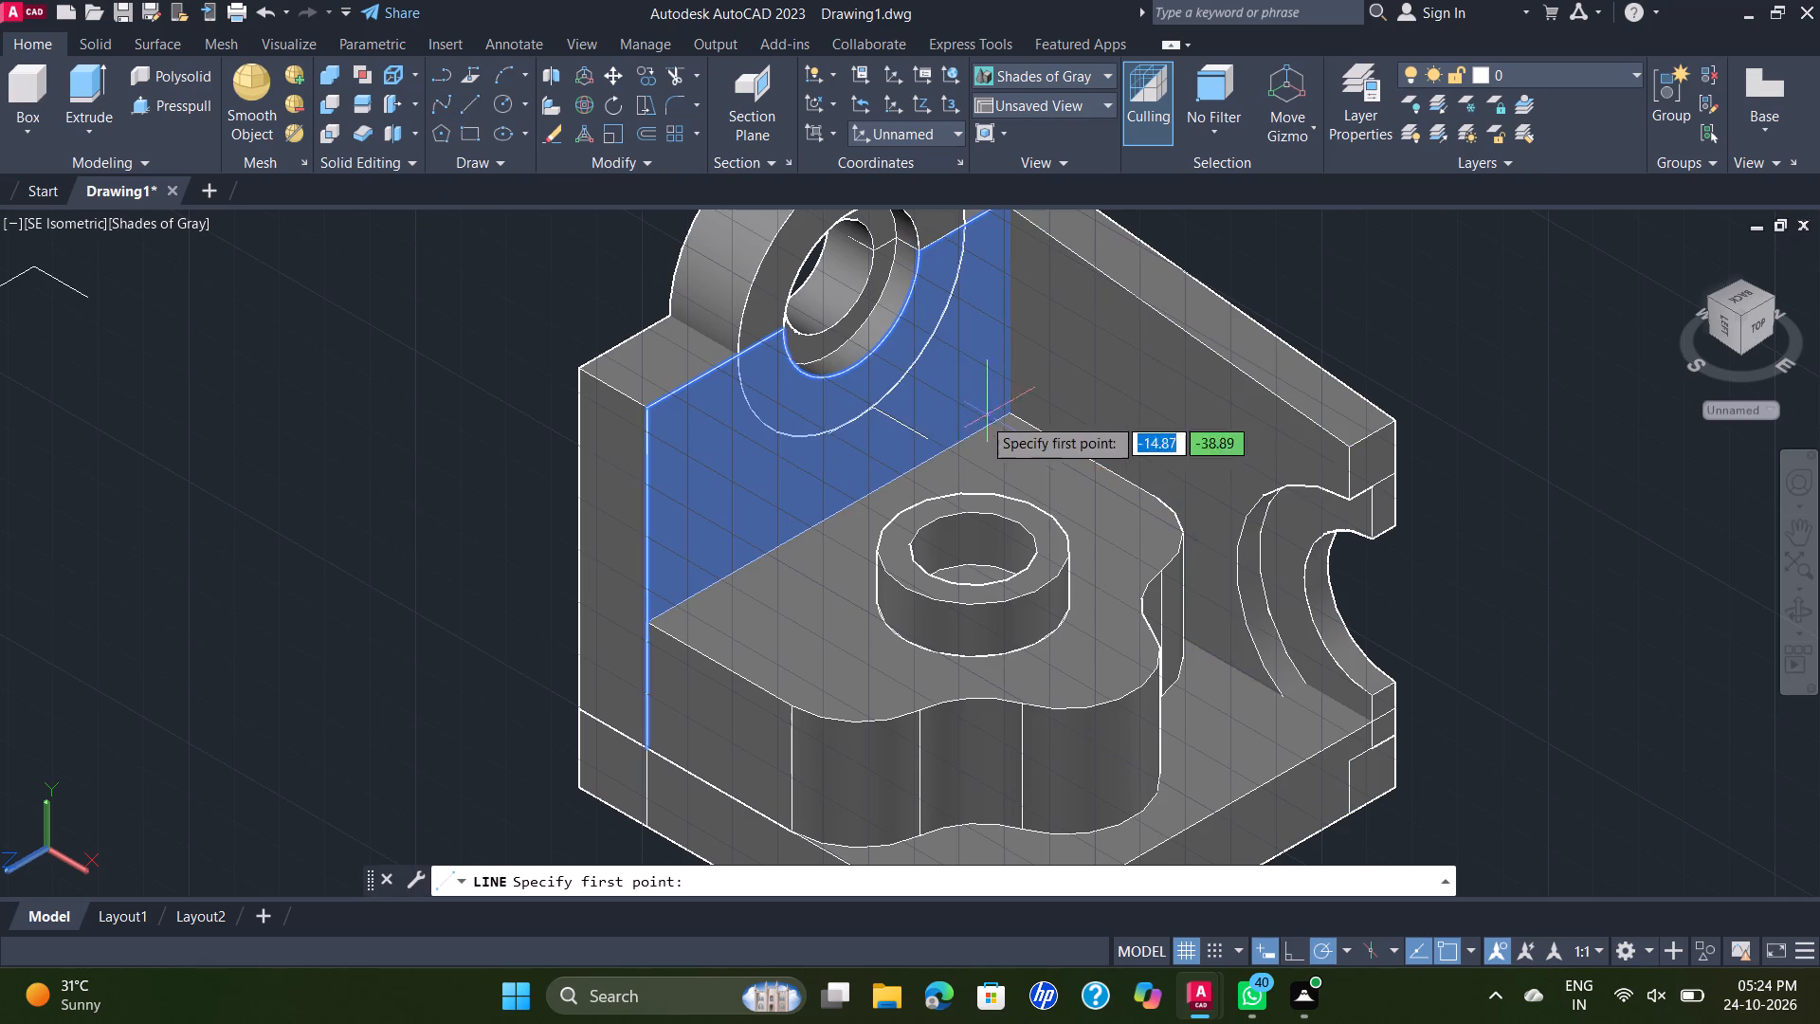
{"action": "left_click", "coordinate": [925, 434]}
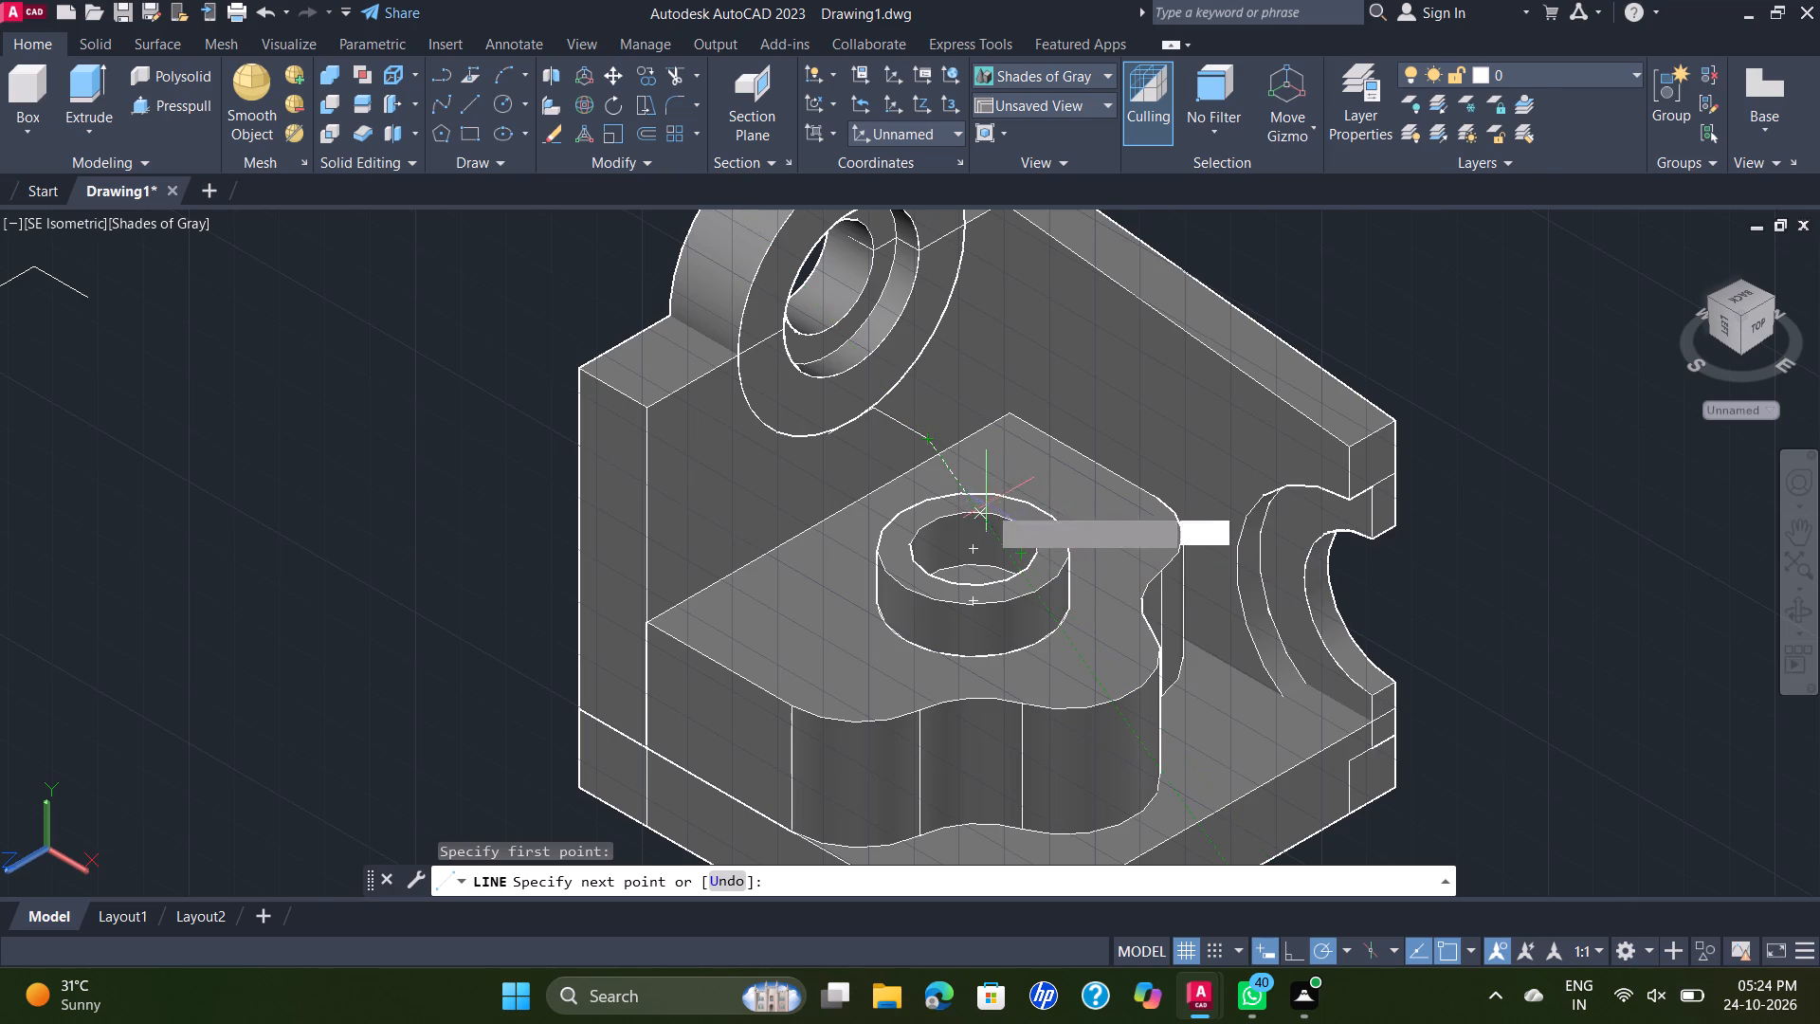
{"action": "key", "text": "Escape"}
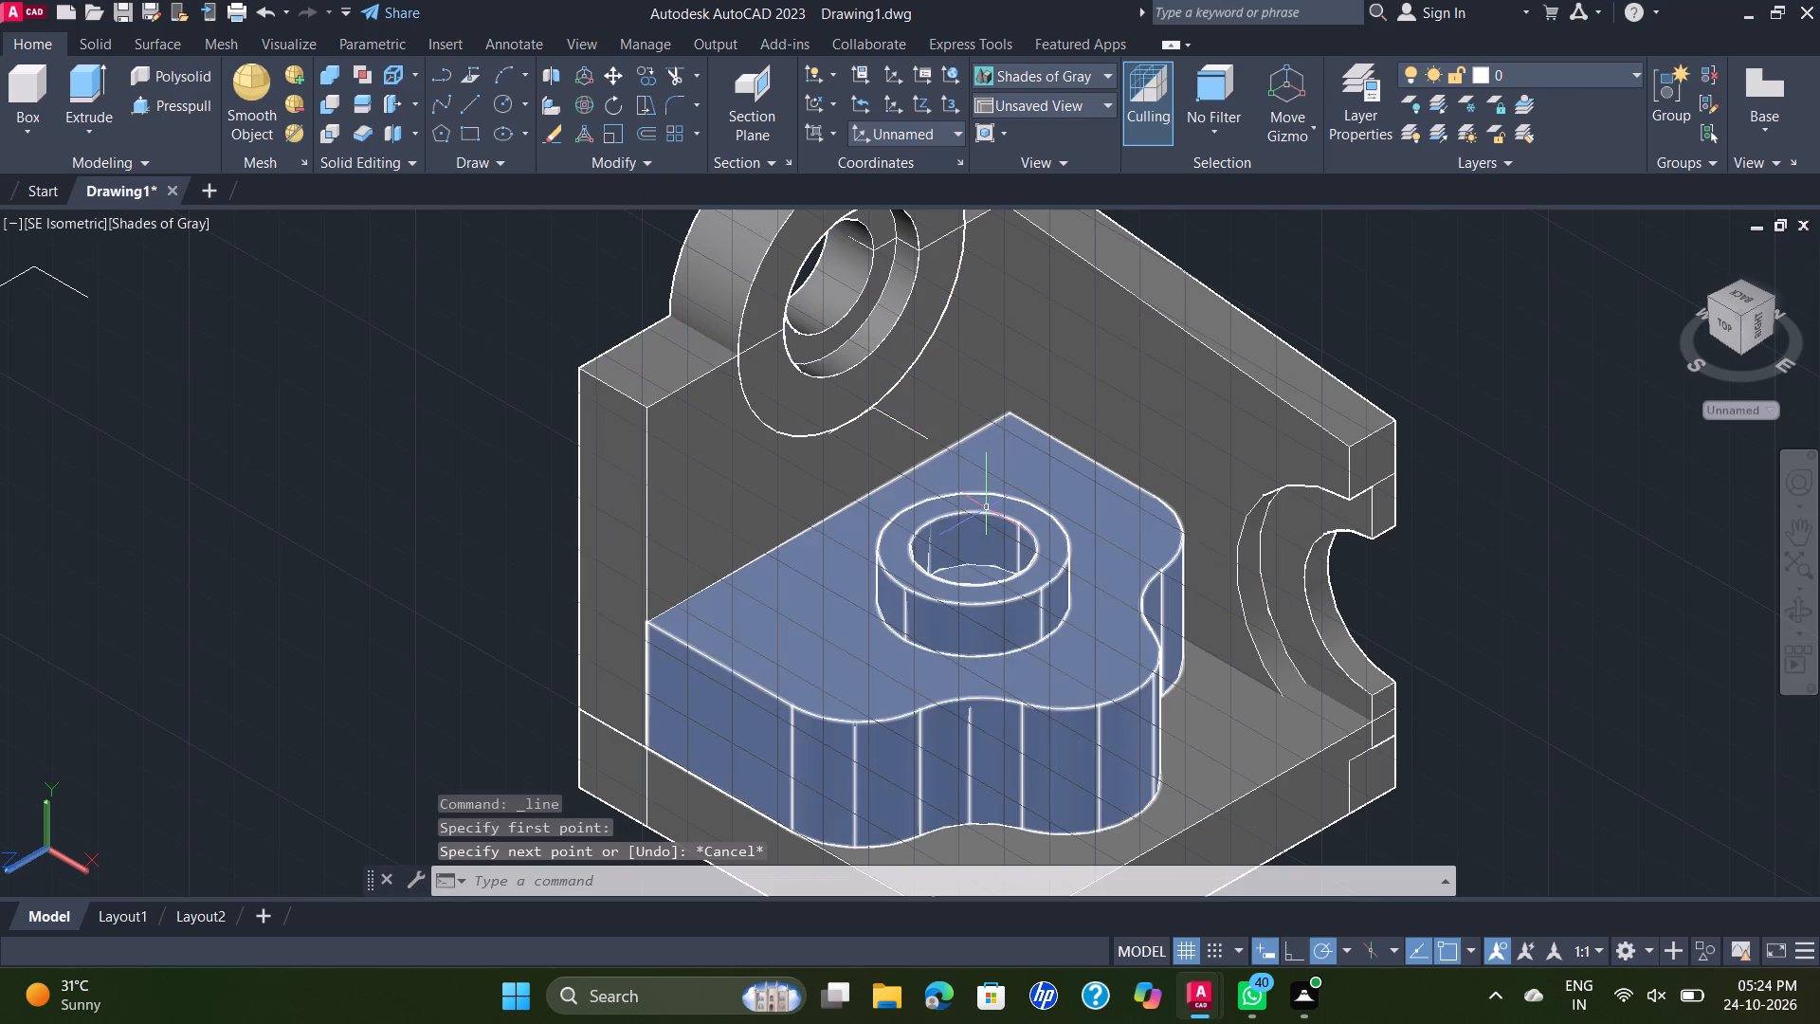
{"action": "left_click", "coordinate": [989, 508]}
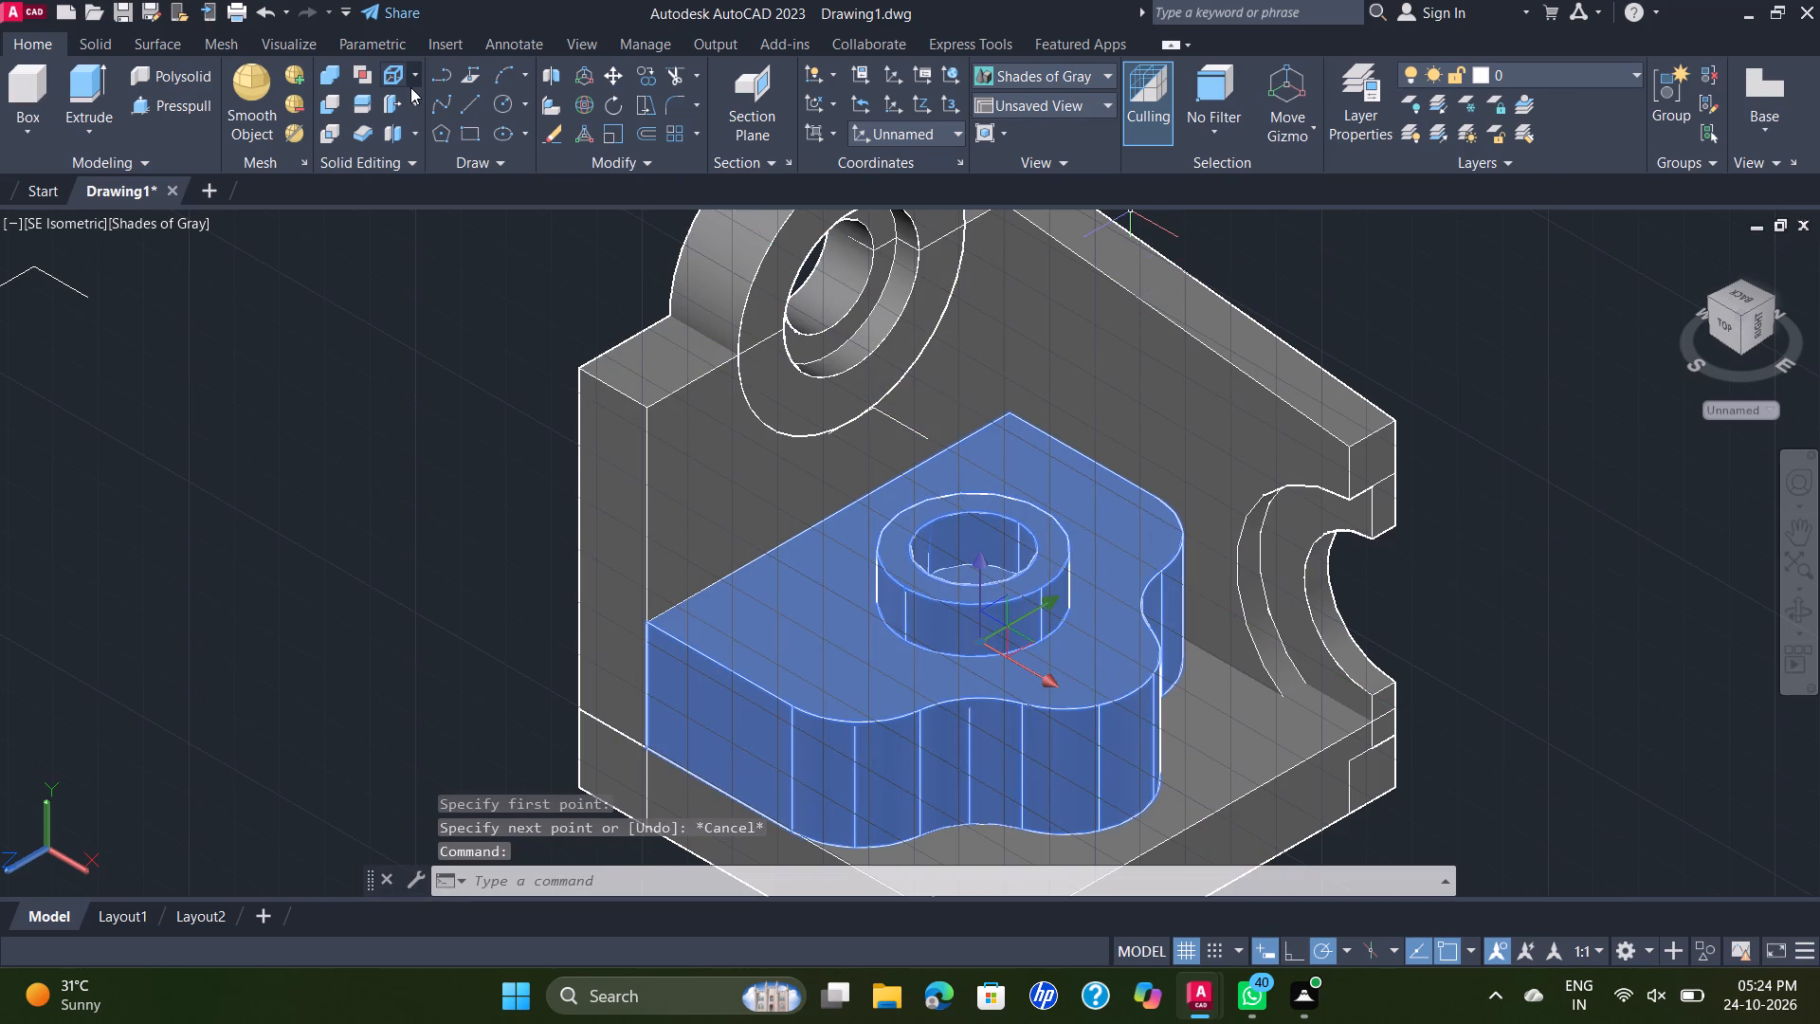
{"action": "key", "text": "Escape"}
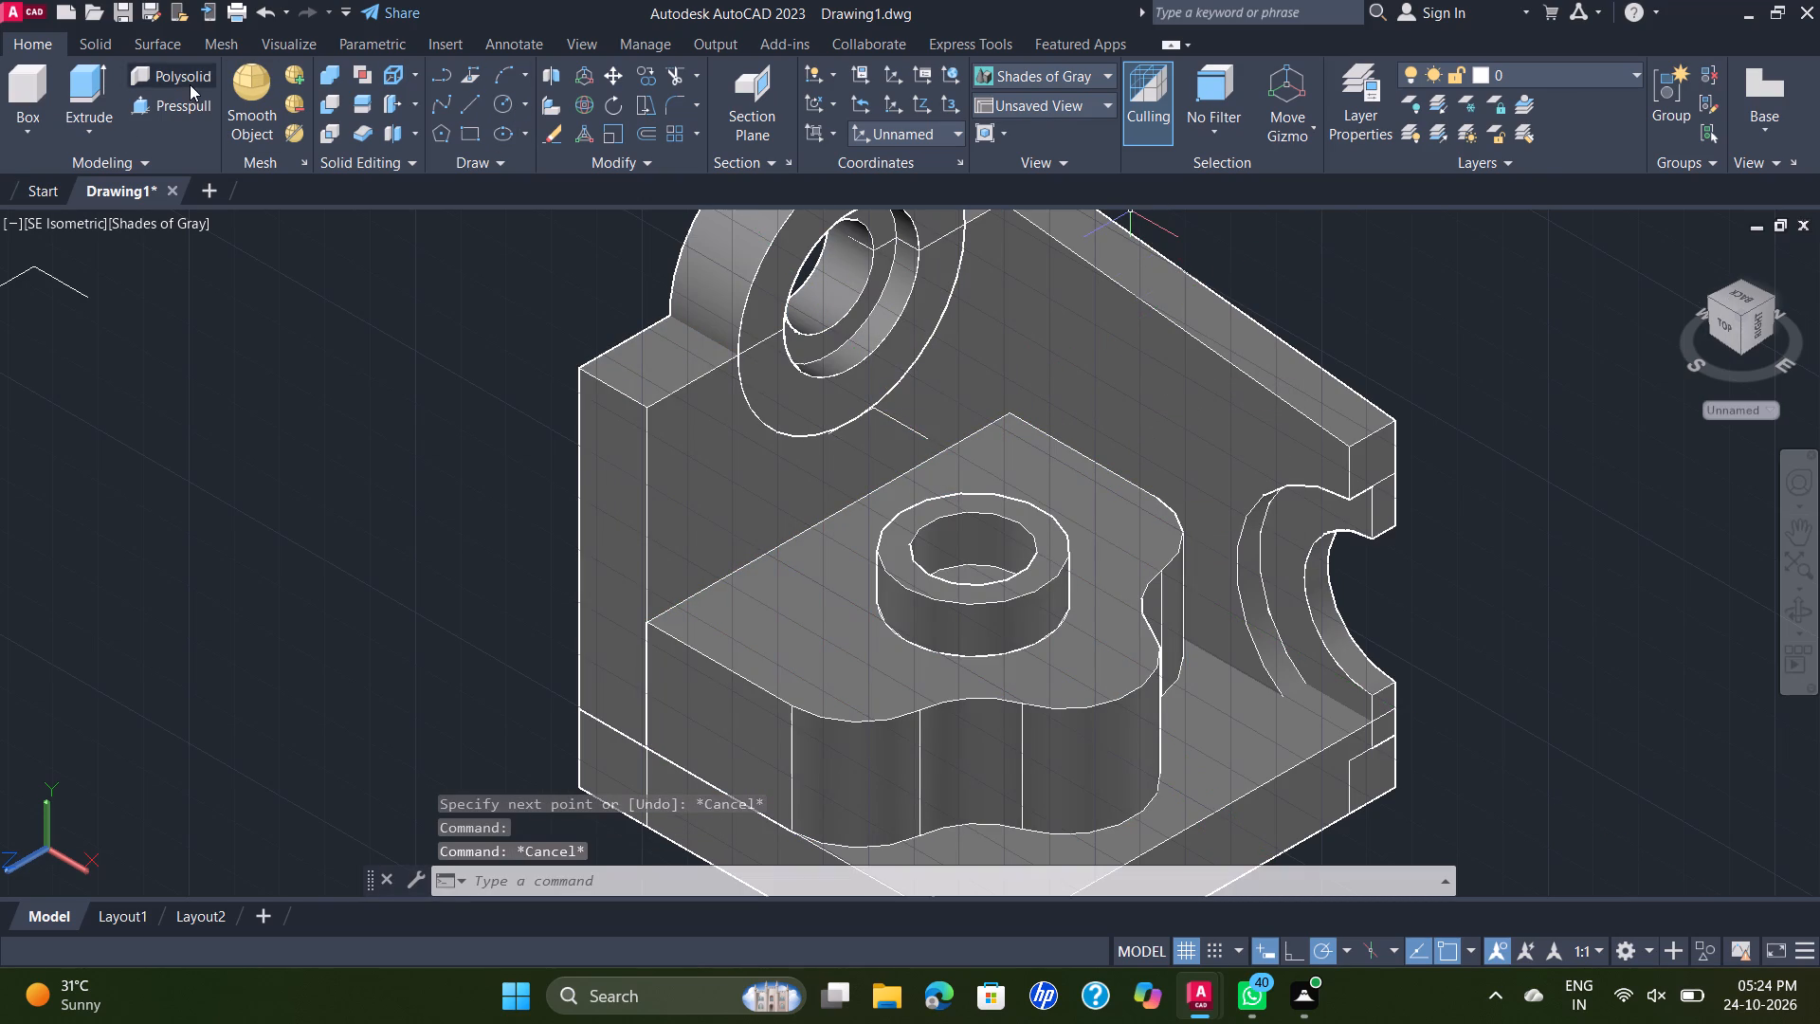
Presspull the top face of the ring boss down to the lobed block's top surface to remove the boss.
{"action": "left_click", "coordinate": [169, 102]}
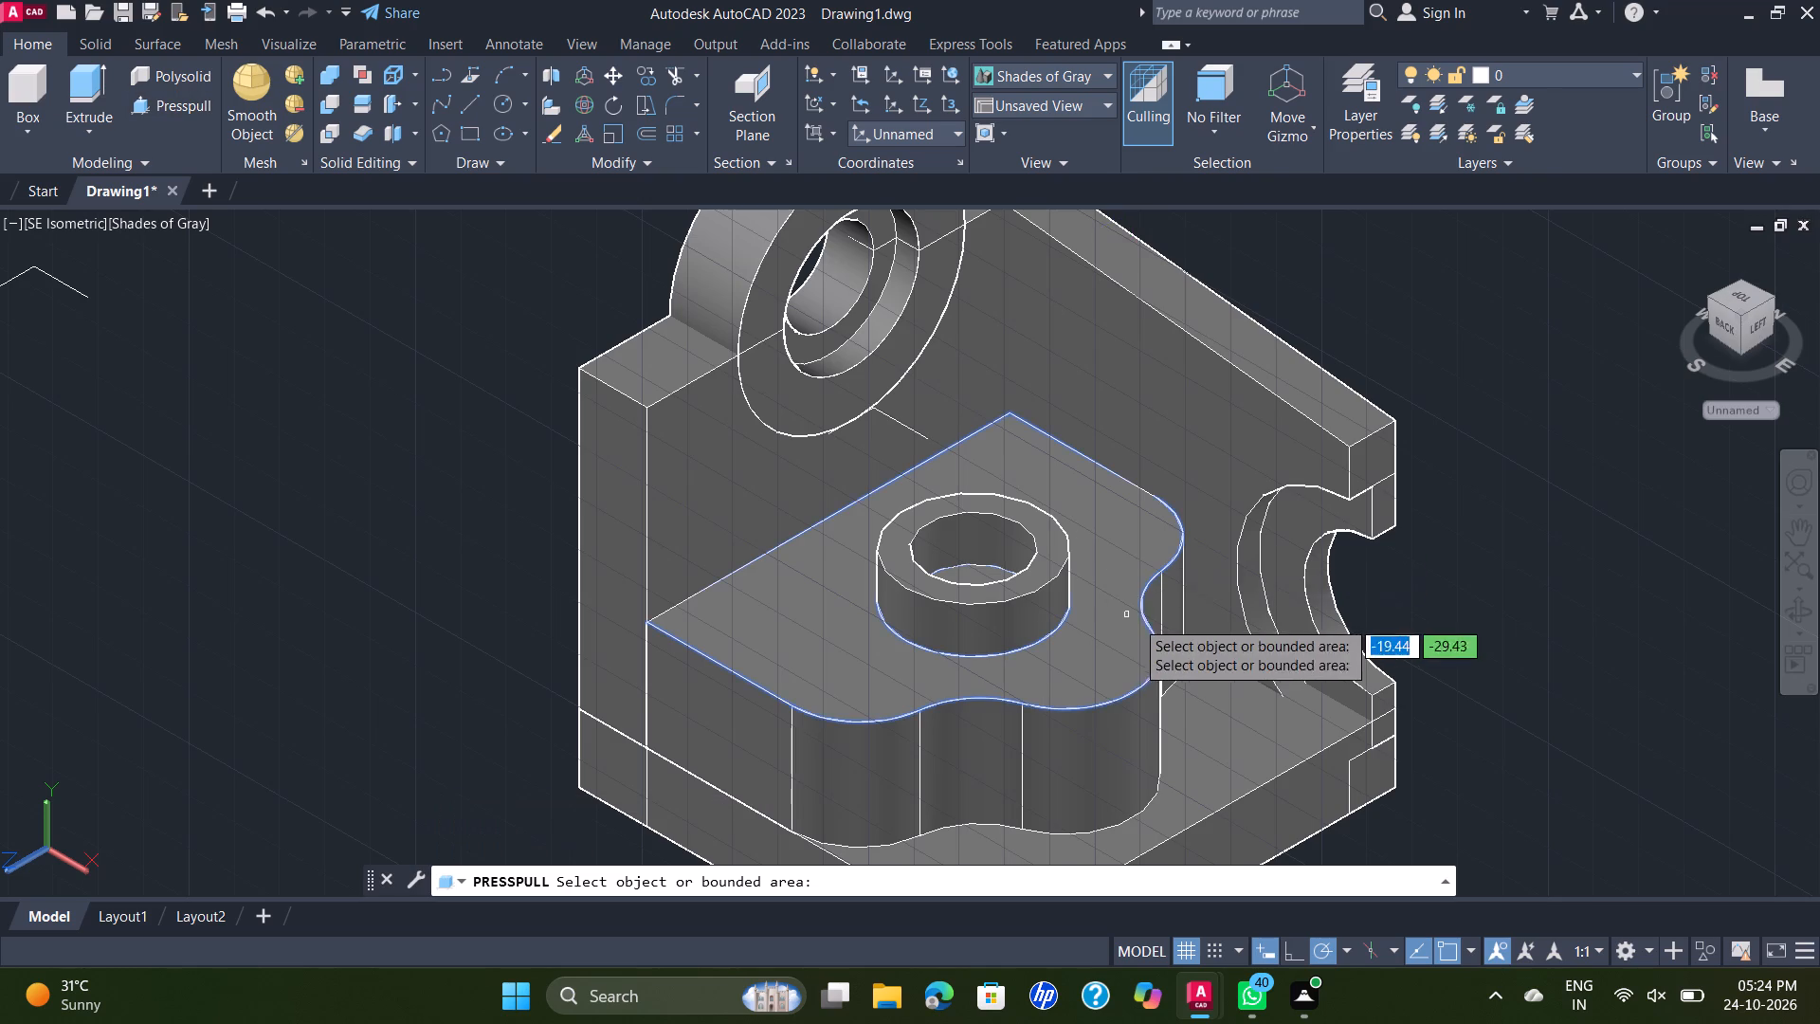
{"action": "left_click", "coordinate": [1054, 559]}
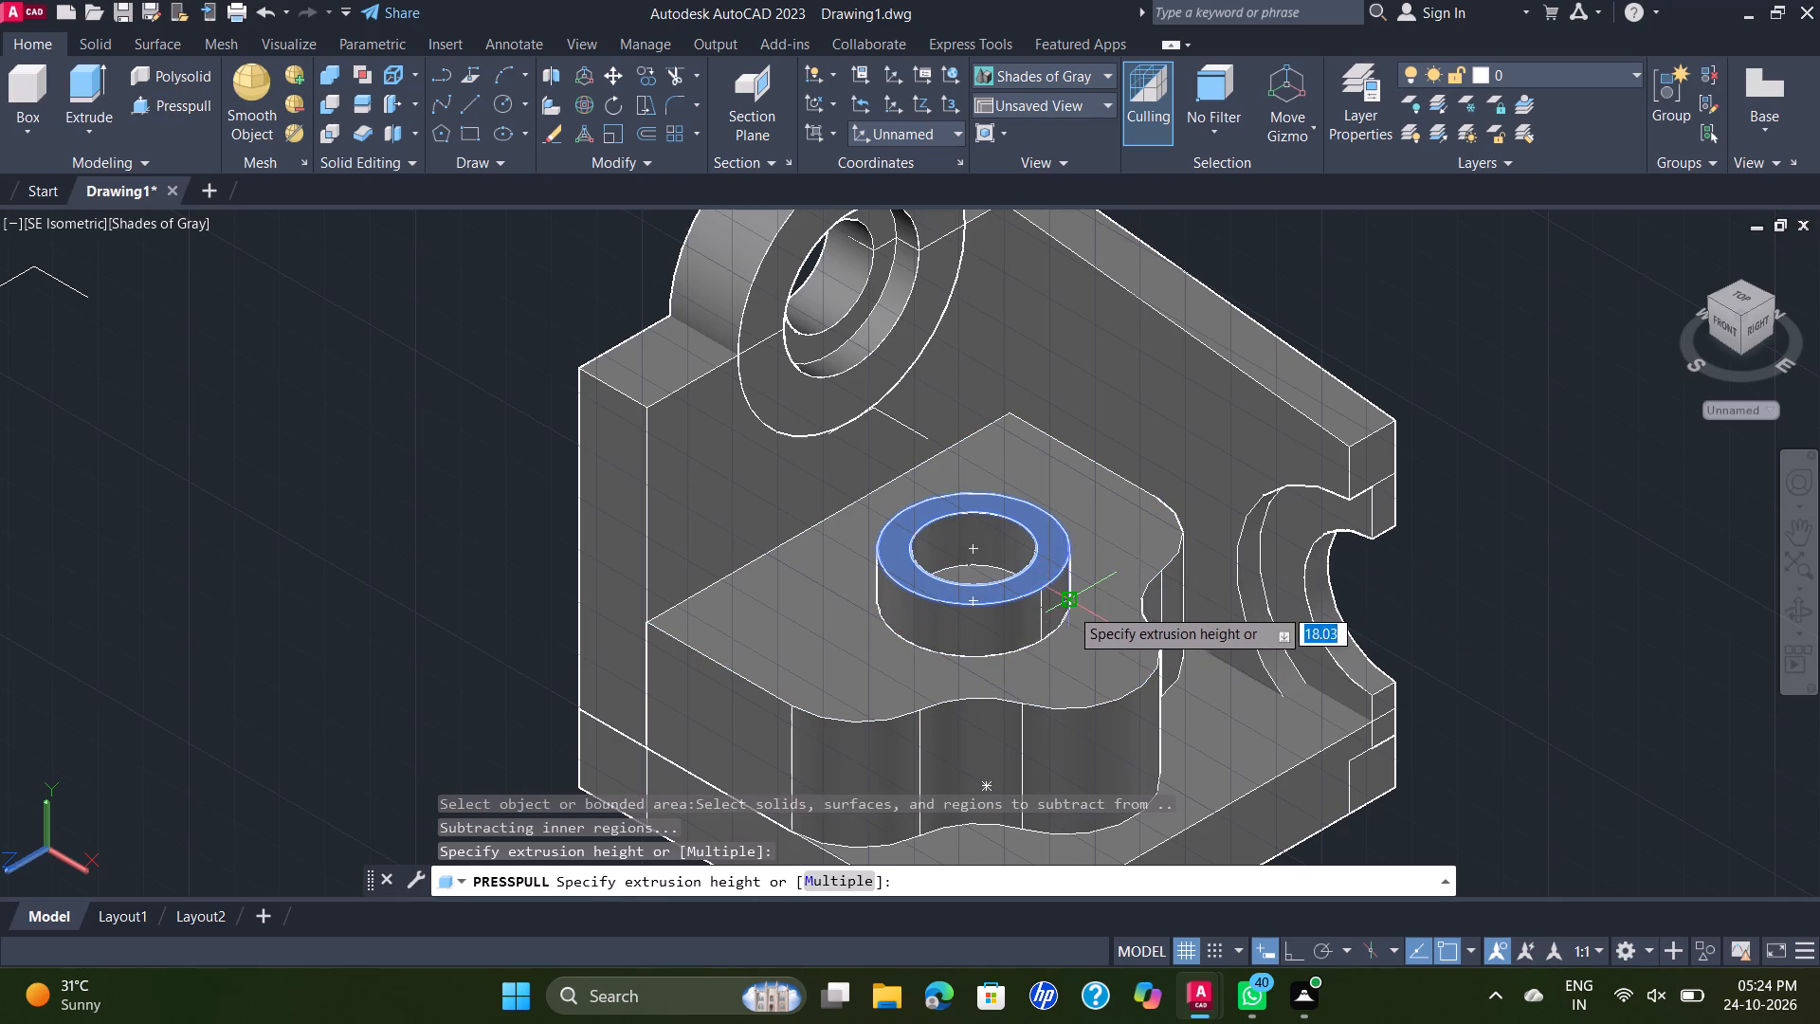
{"action": "left_click", "coordinate": [1064, 619]}
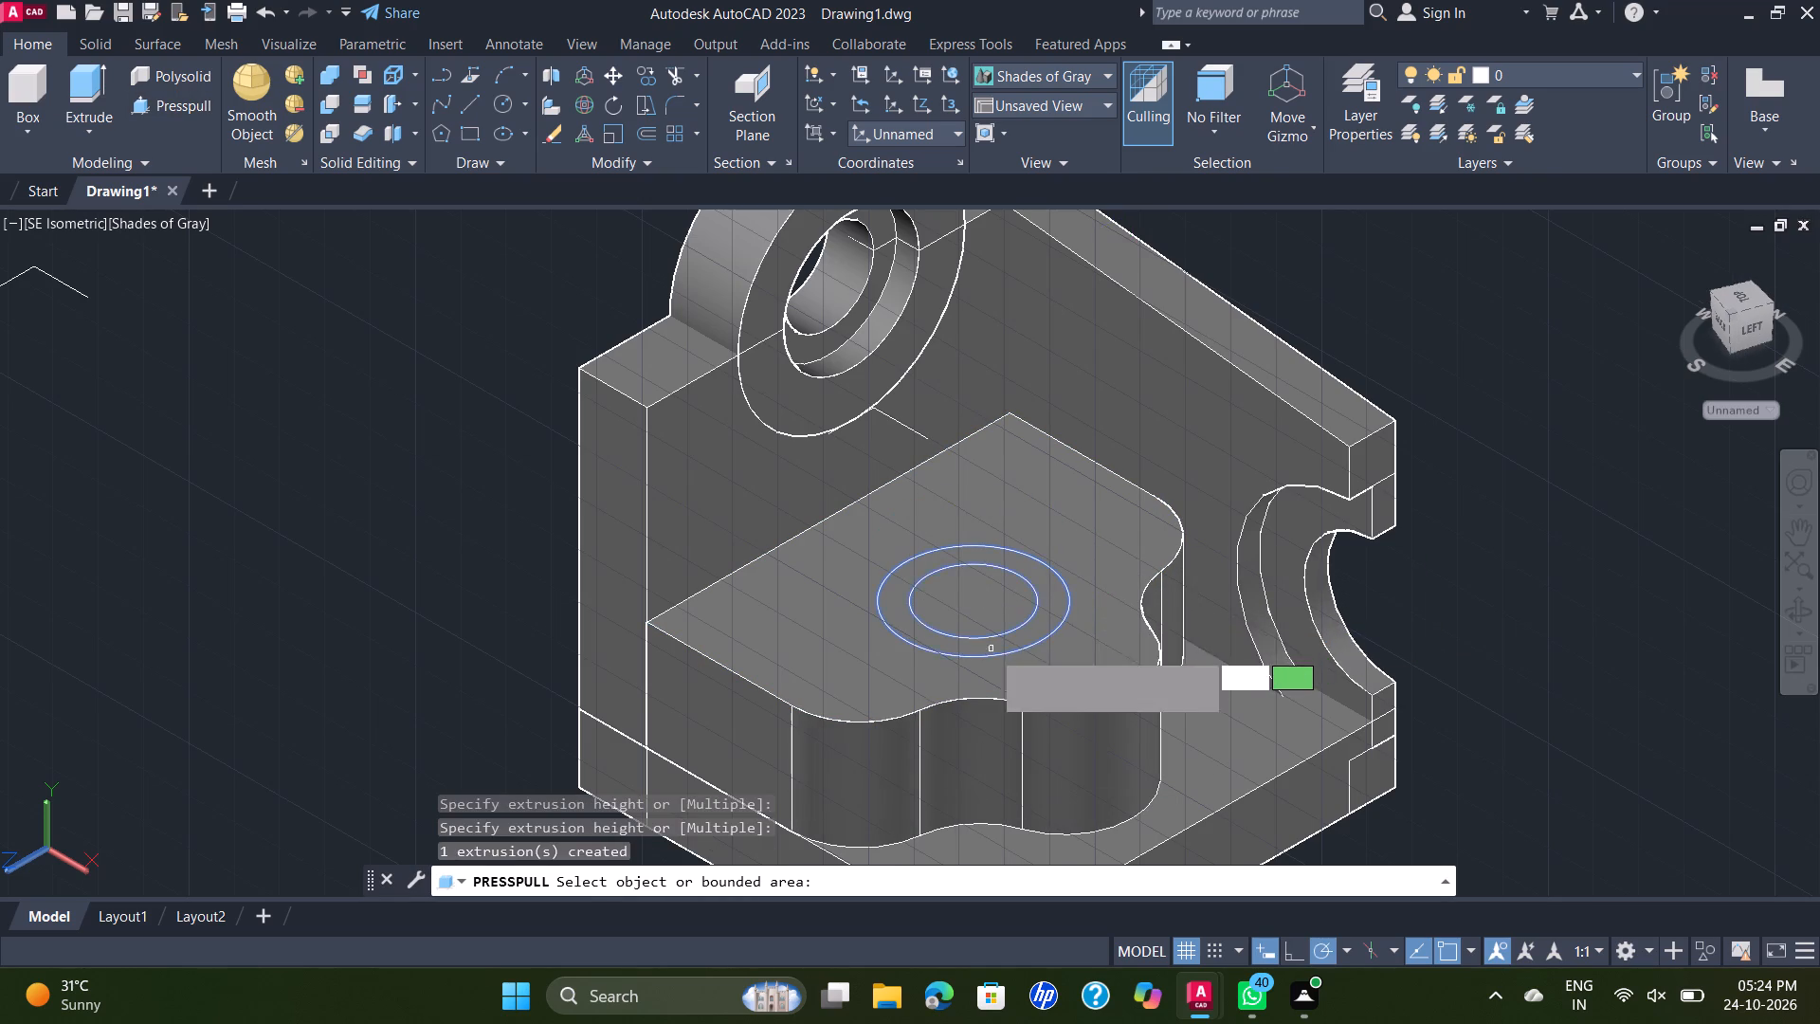
{"action": "scroll", "coordinate": [992, 651], "scroll_direction": "up", "scroll_amount": 4}
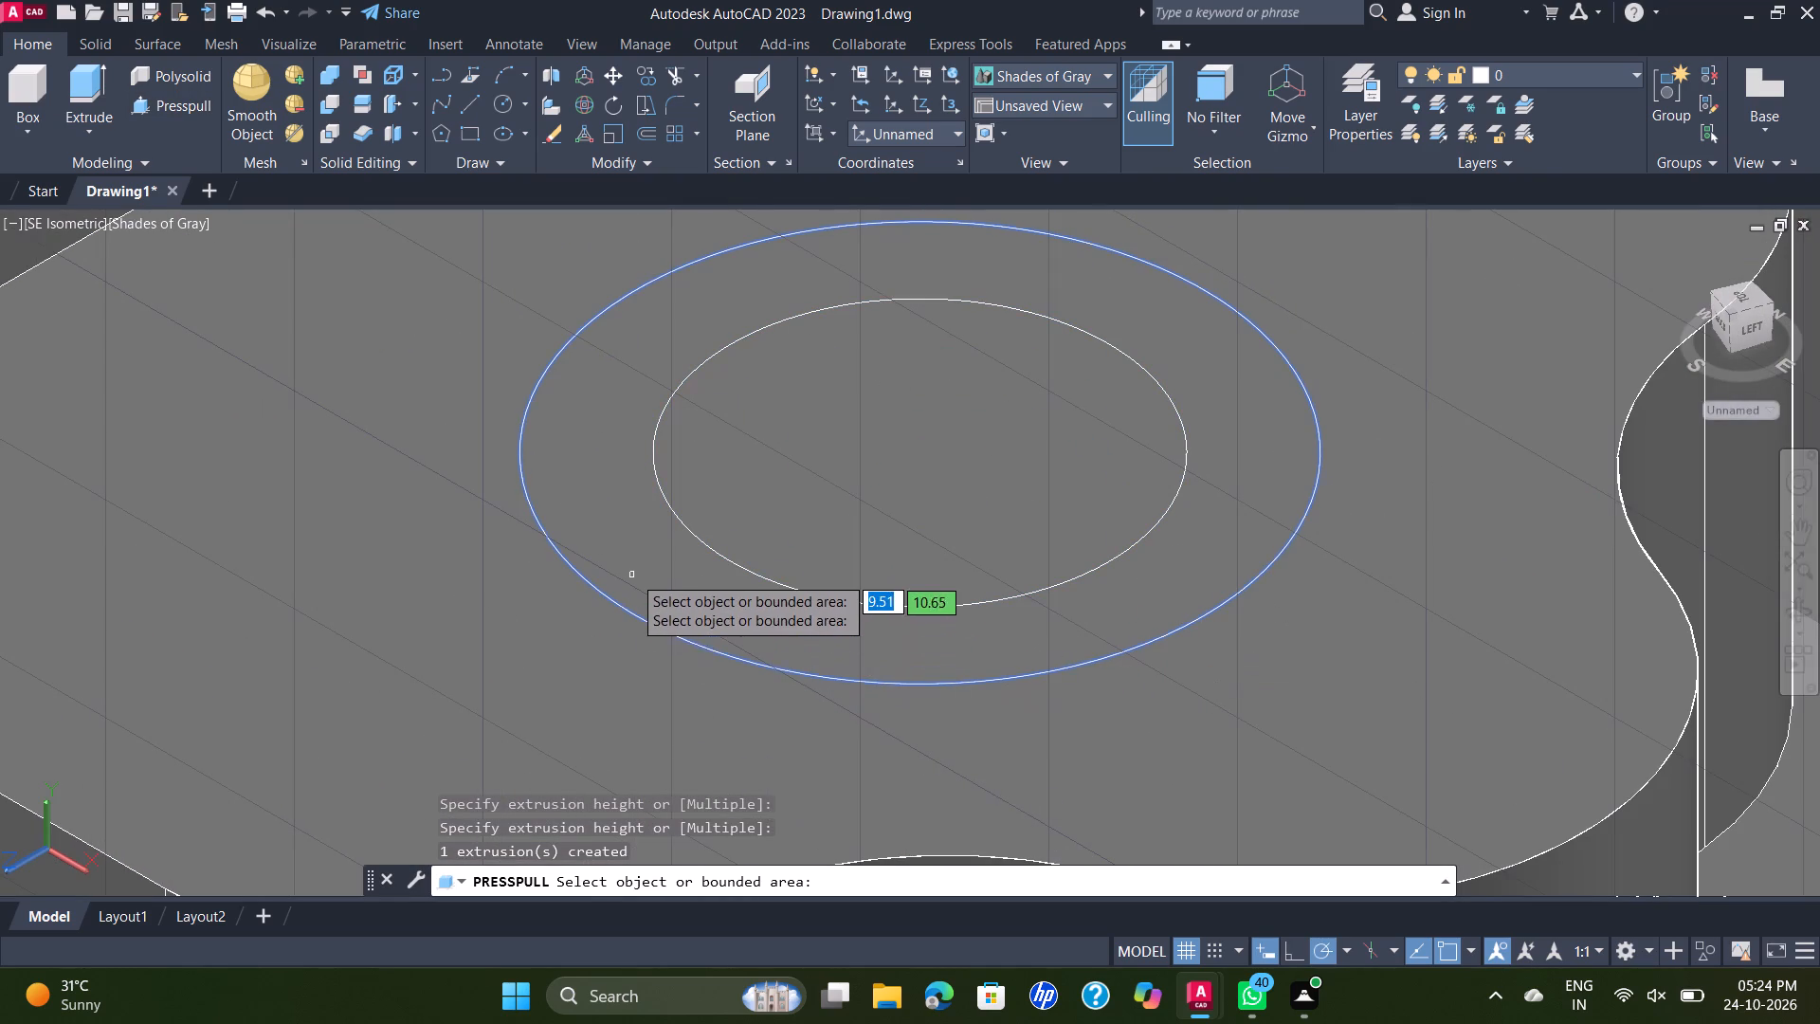
{"action": "scroll", "coordinate": [905, 492], "scroll_direction": "down", "scroll_amount": 2}
{"action": "key", "text": "Escape"}
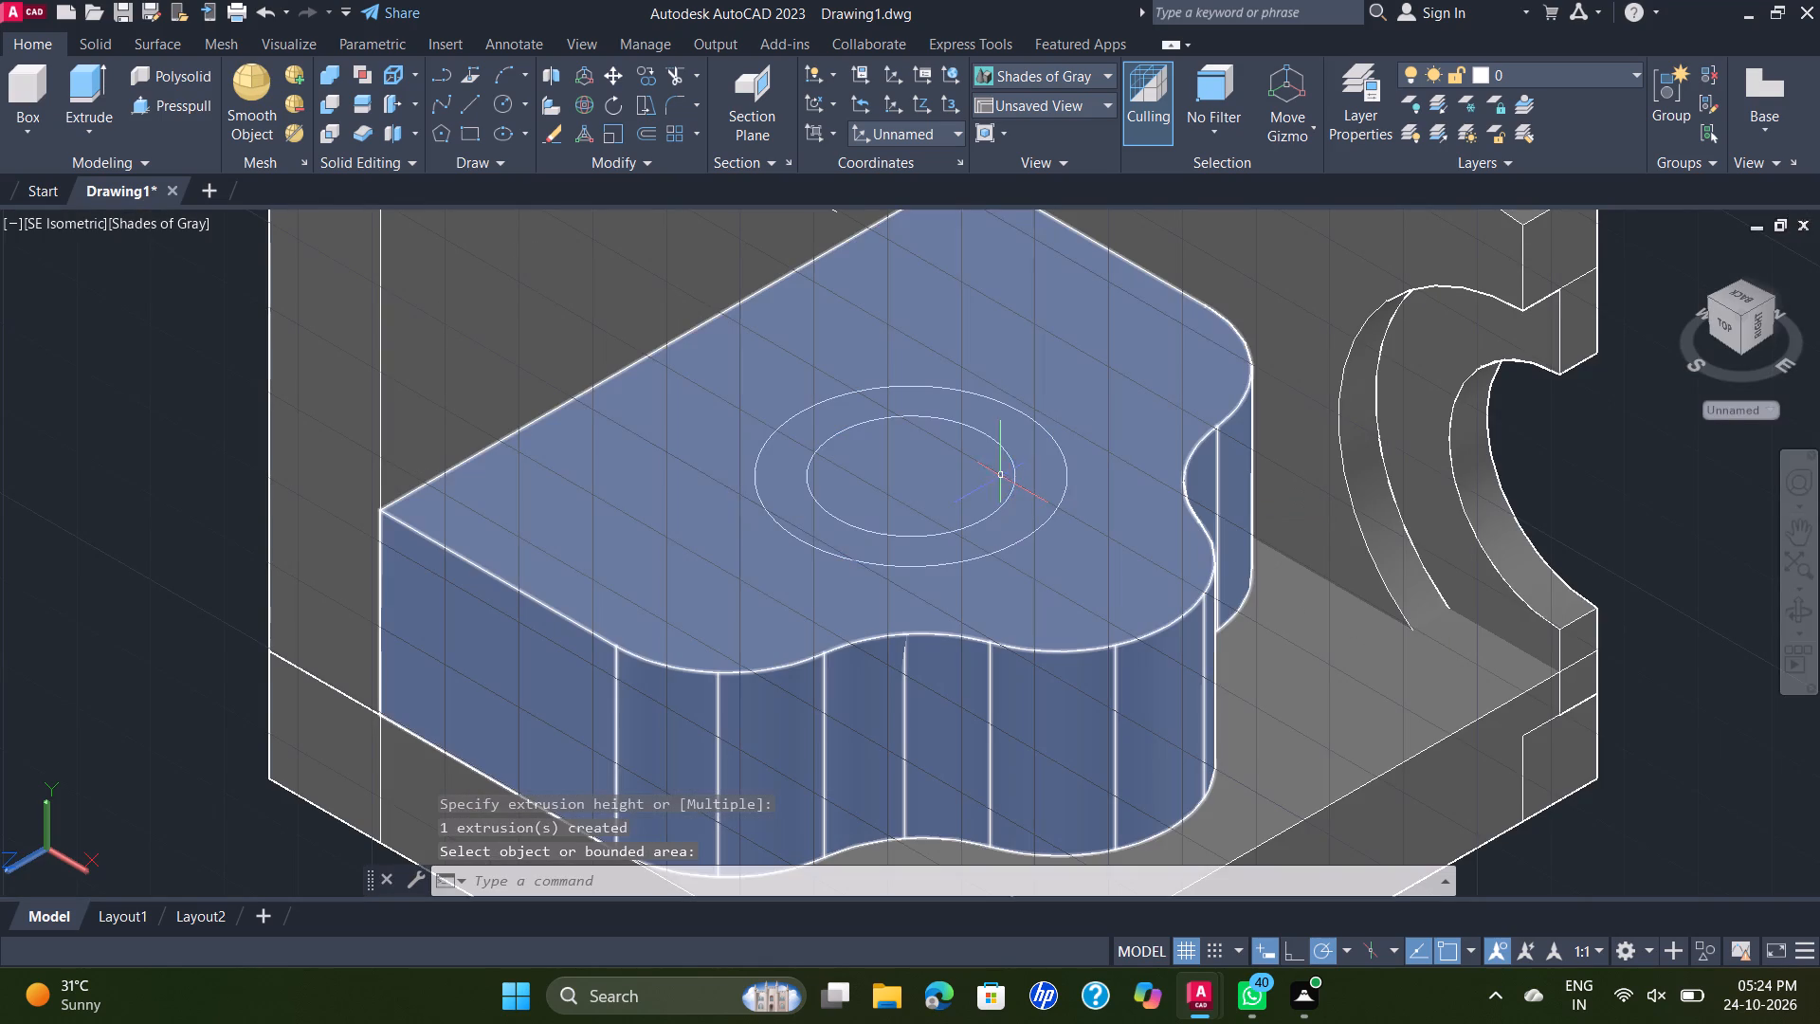
Delete the outer and inner construction circles left on the lobed block's top face.
{"action": "left_click", "coordinate": [1065, 484]}
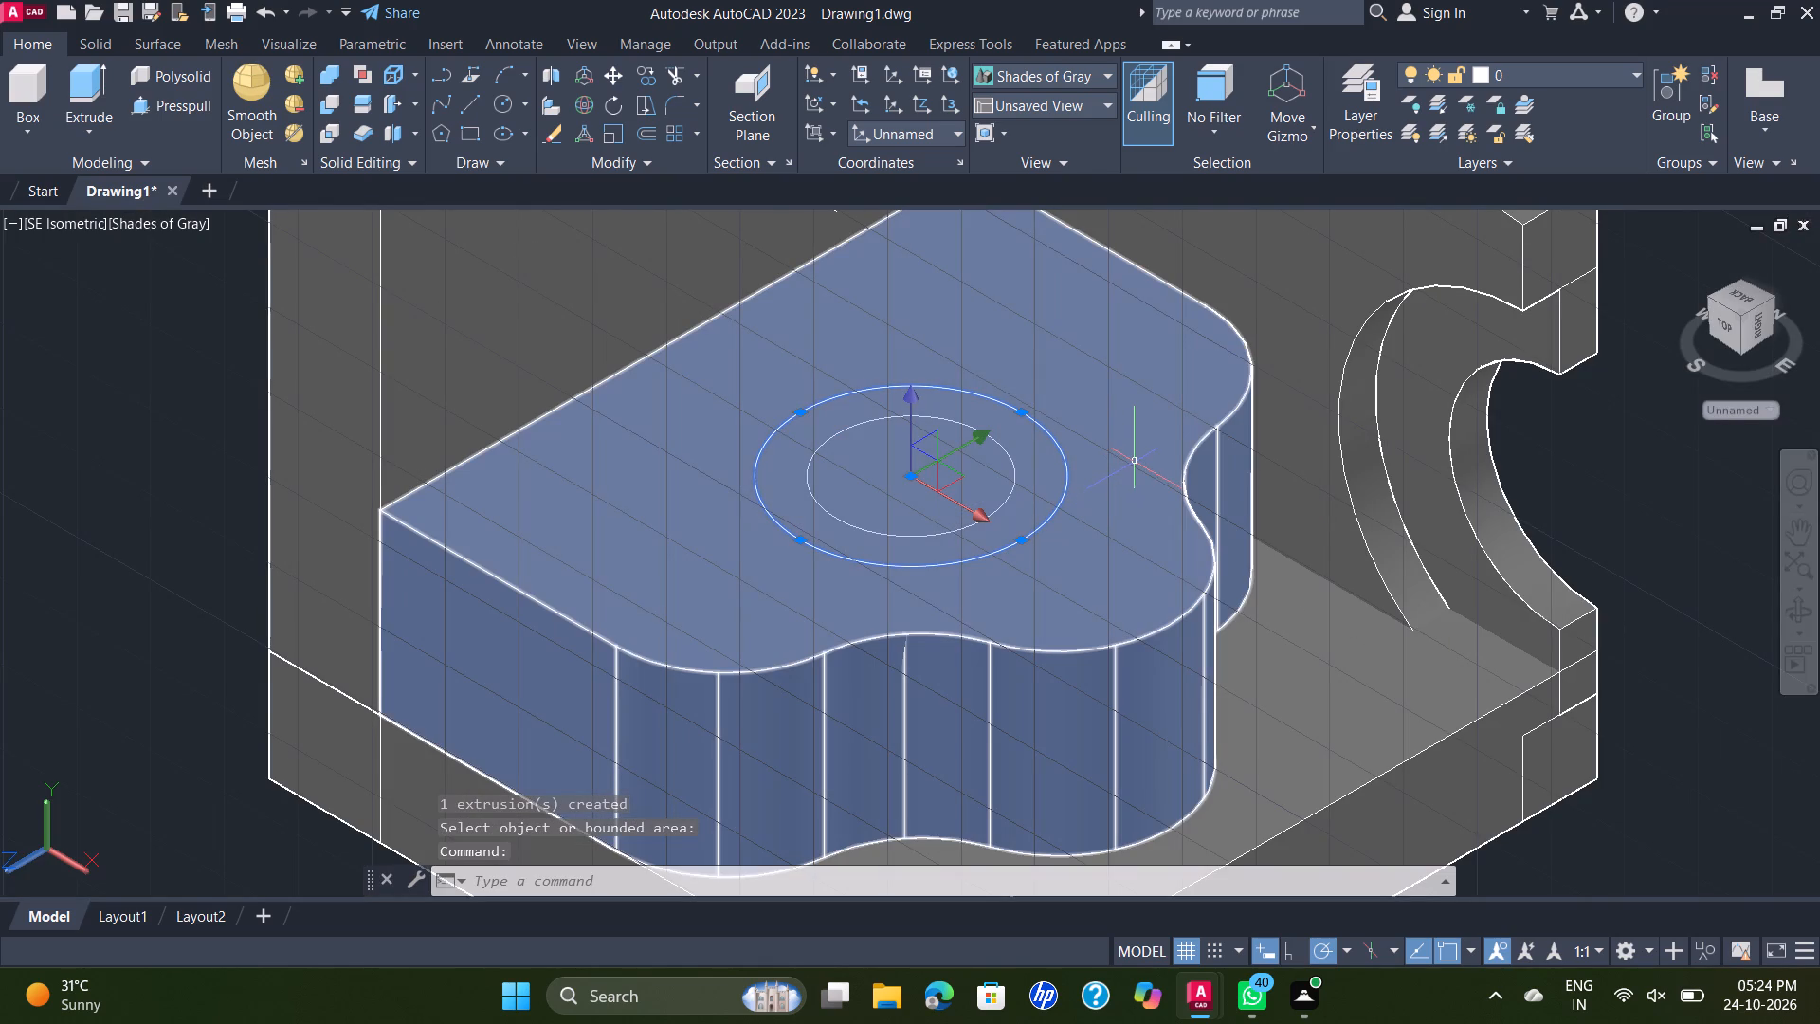
{"action": "scroll", "coordinate": [1135, 462], "scroll_direction": "down", "scroll_amount": 1}
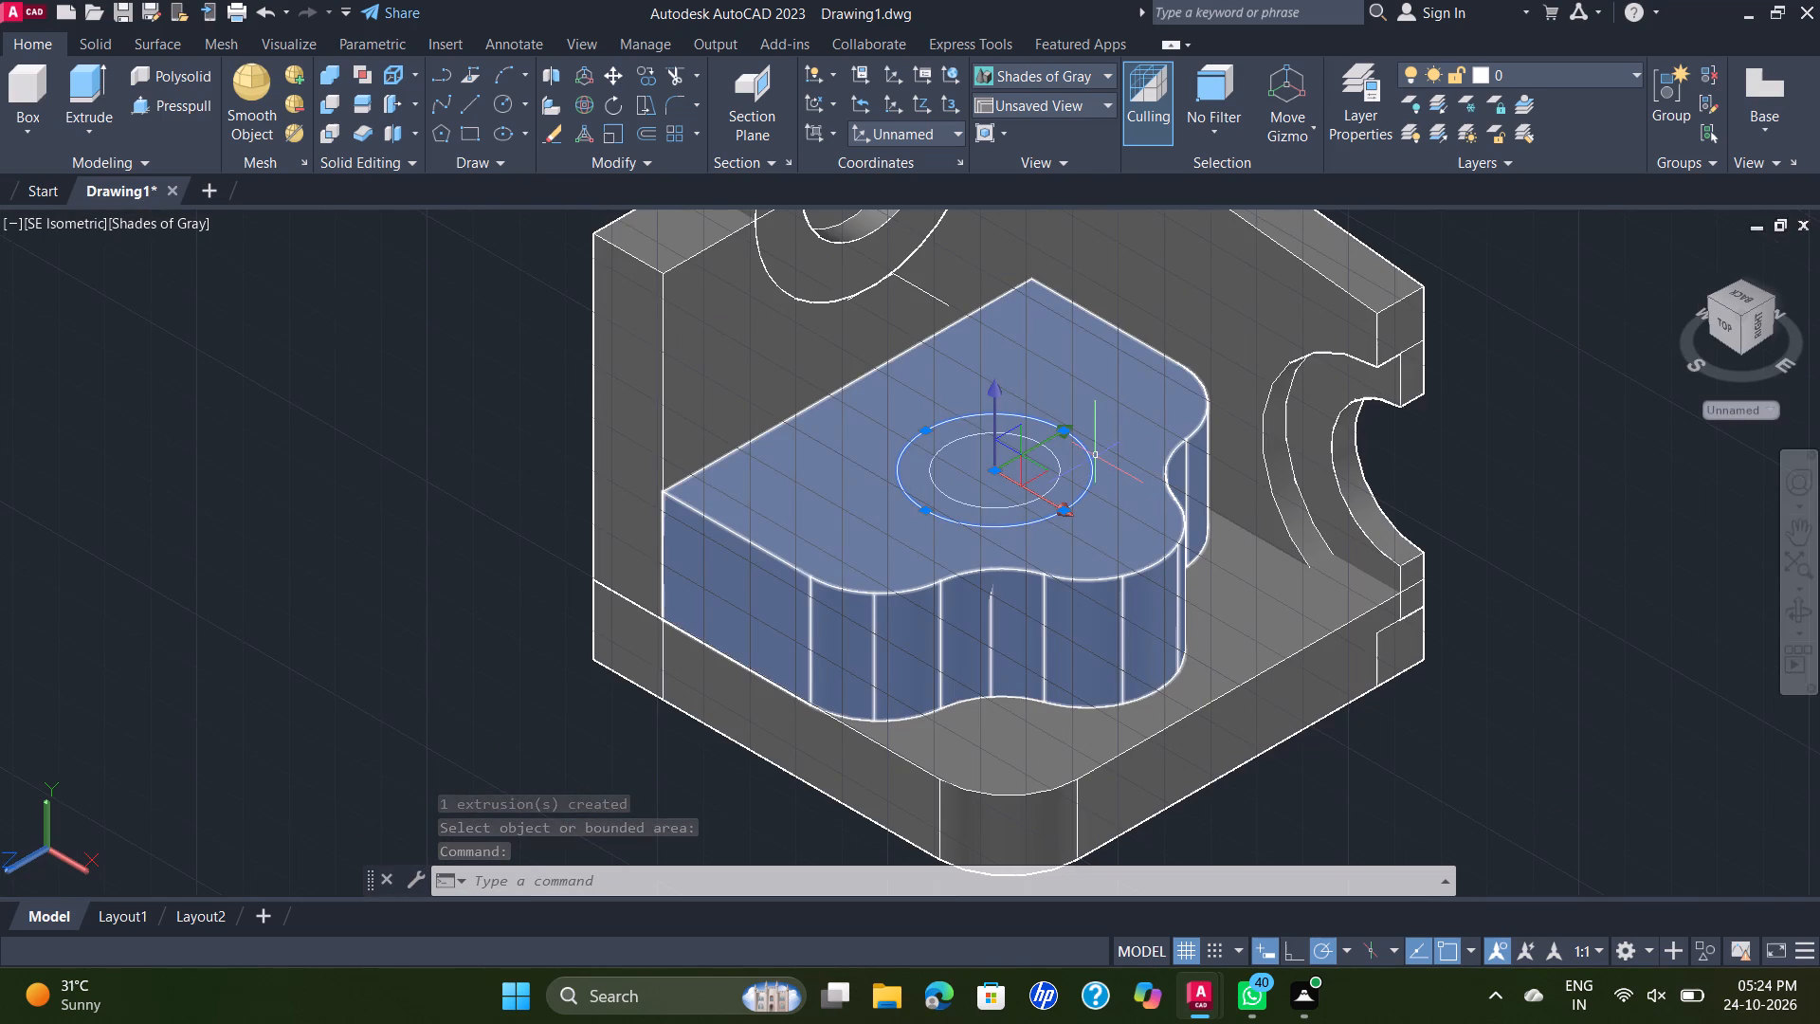
{"action": "key", "text": "Delete"}
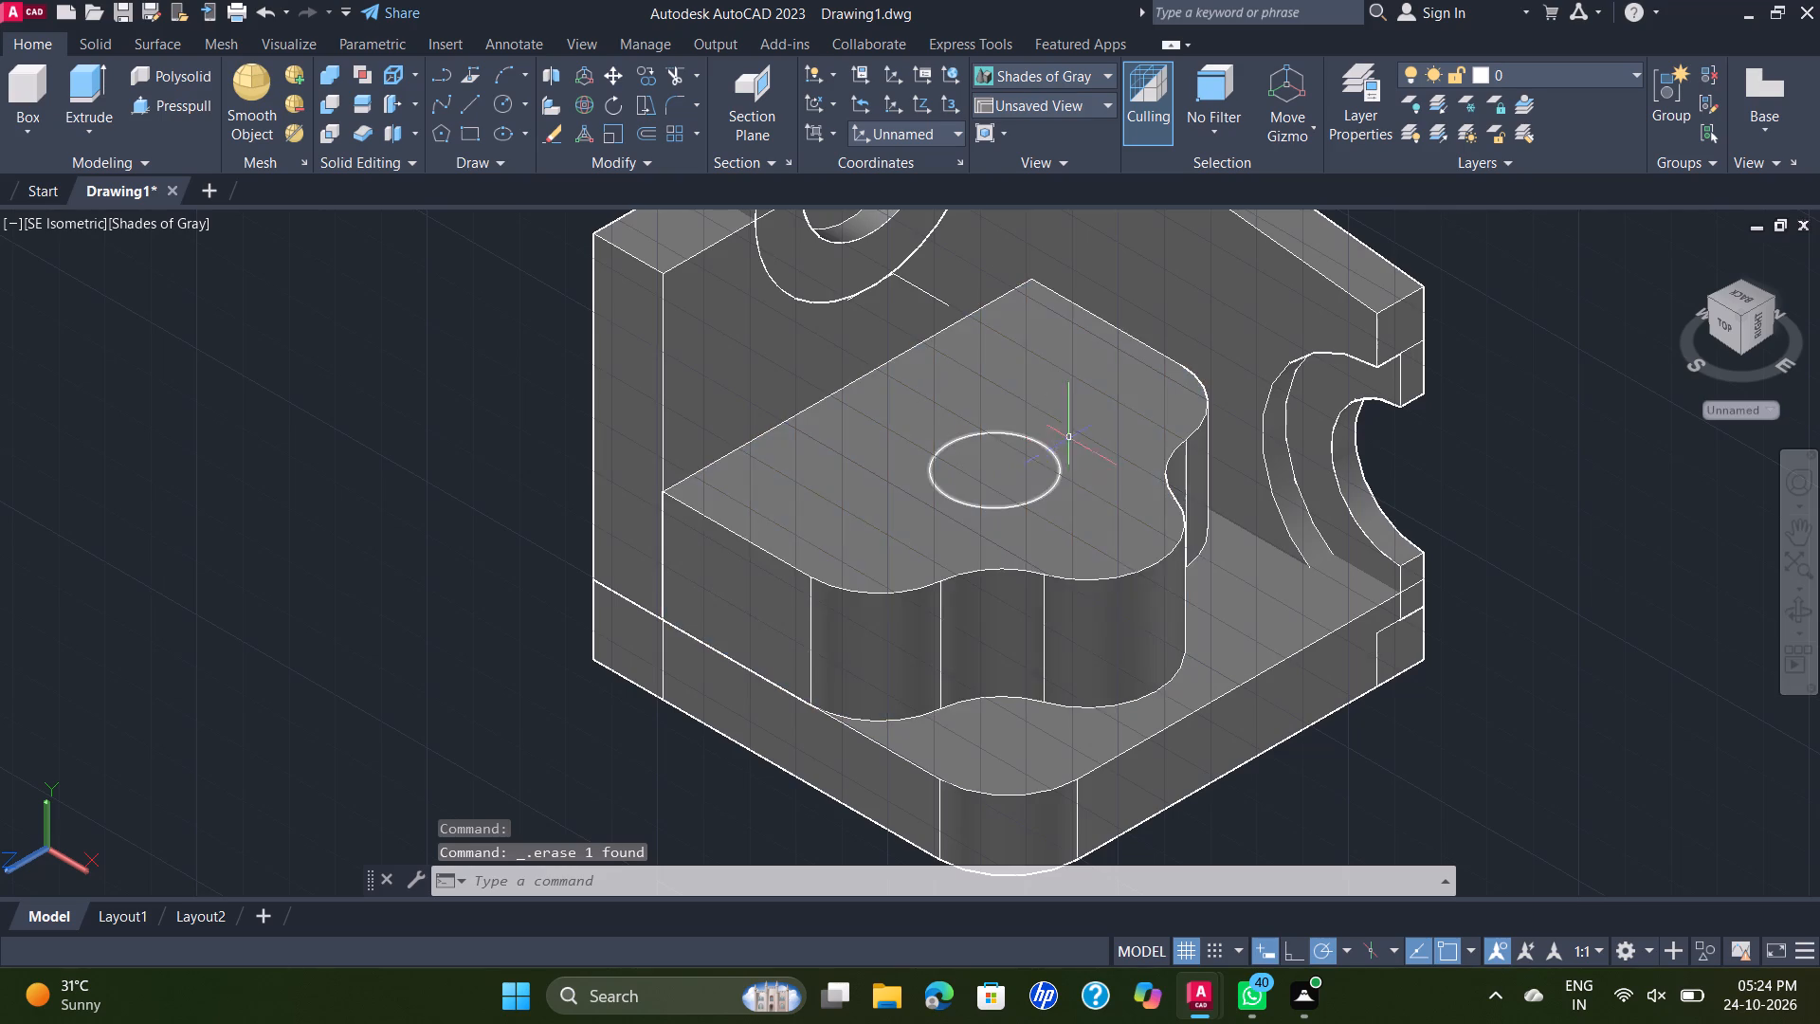
{"action": "scroll", "coordinate": [1056, 447], "scroll_direction": "up", "scroll_amount": 2}
{"action": "left_click", "coordinate": [1051, 462]}
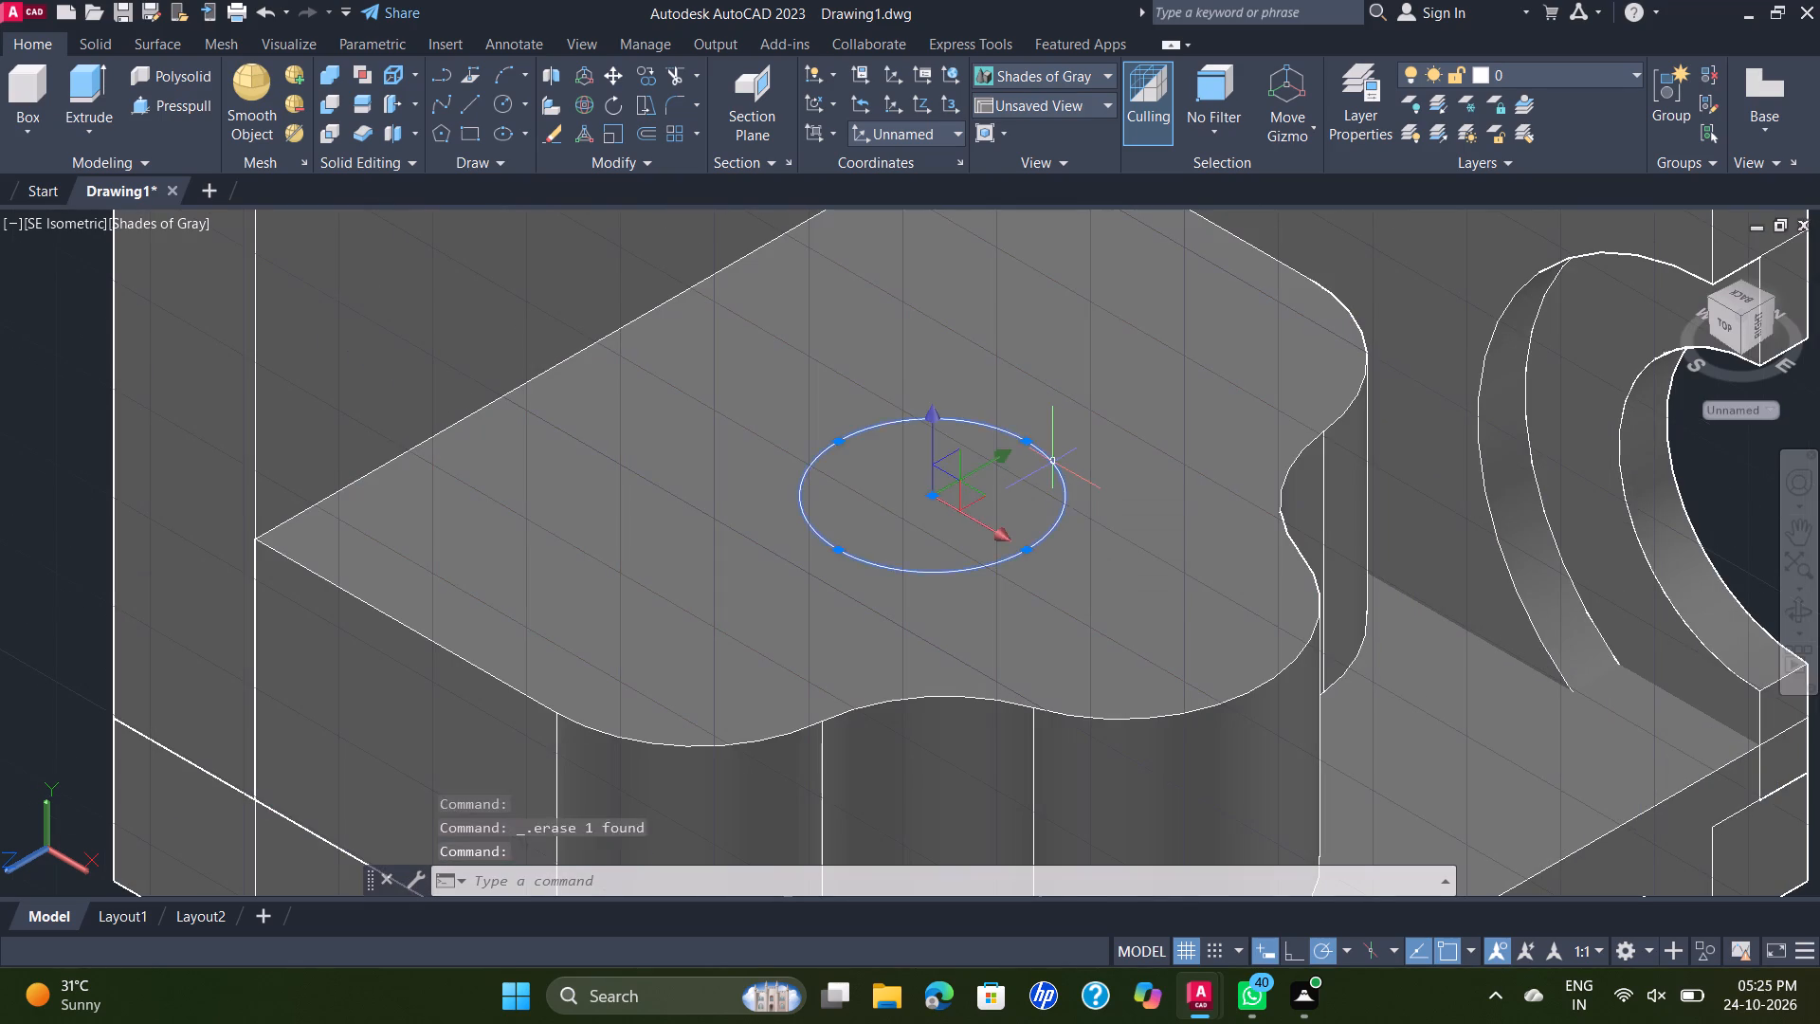
{"action": "key", "text": "Delete"}
Change the visual style to 2D Wireframe.
{"action": "left_click", "coordinate": [201, 224]}
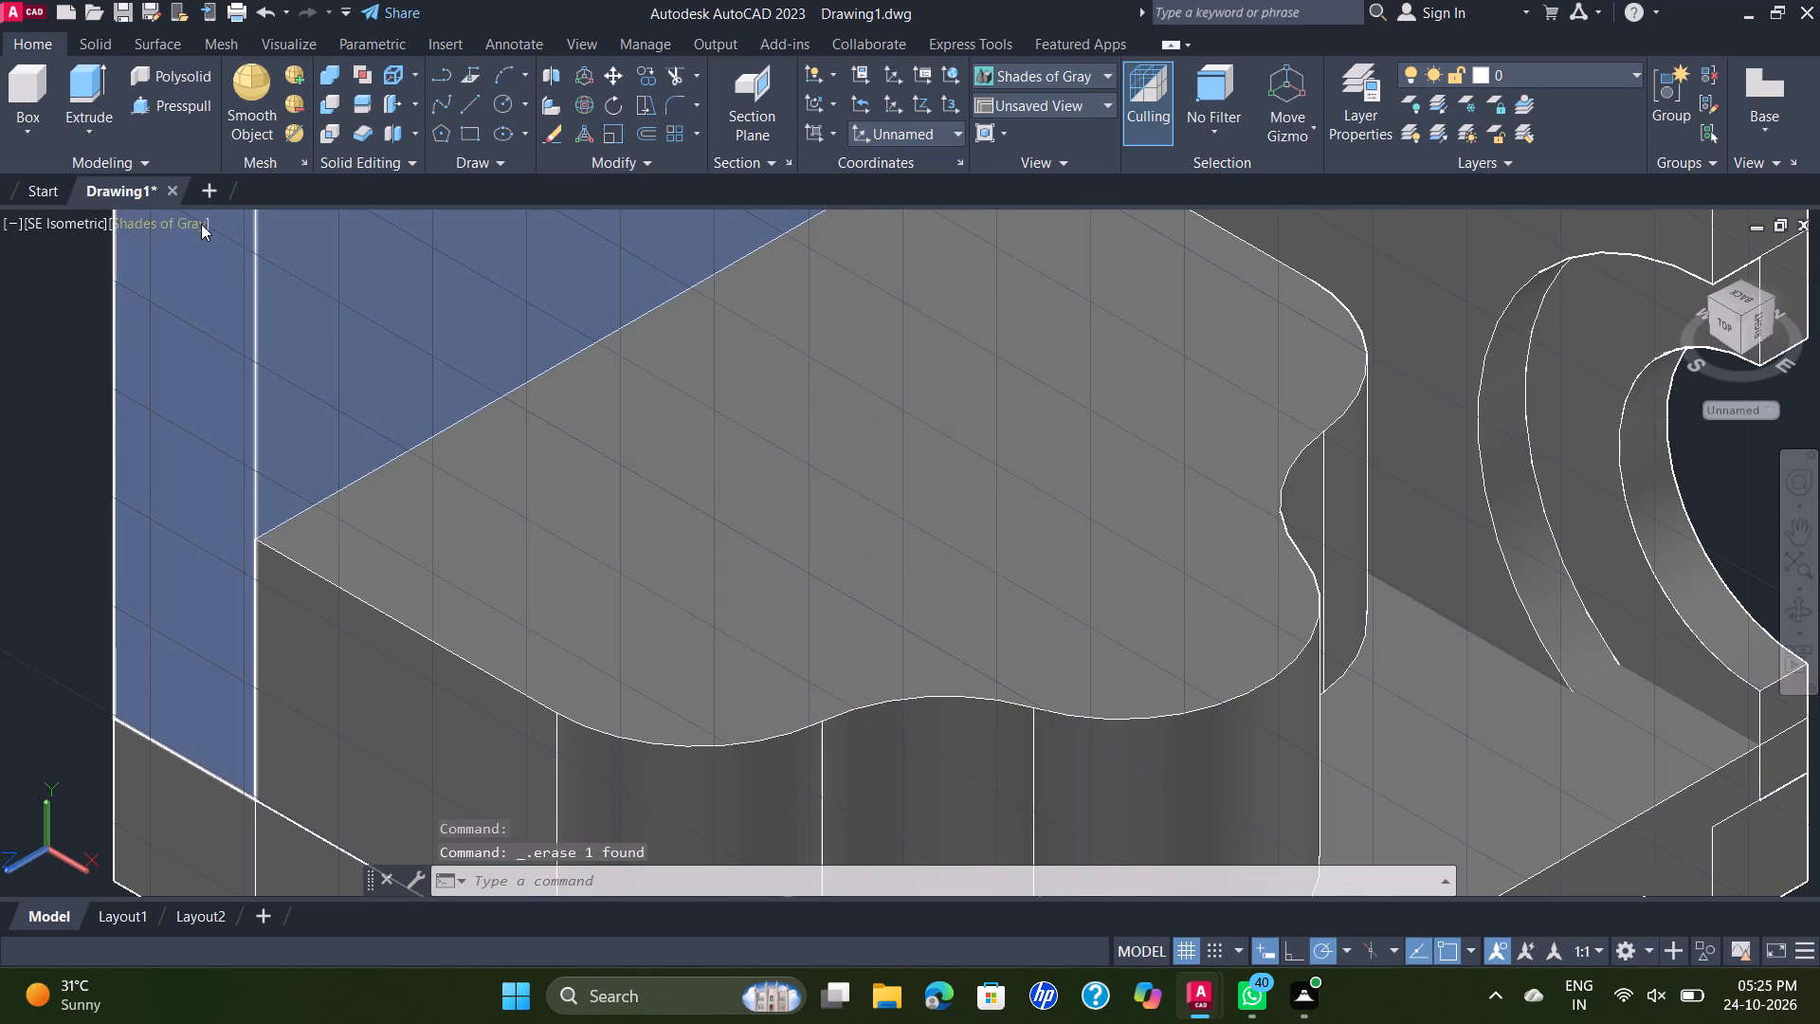
{"action": "left_click", "coordinate": [271, 284]}
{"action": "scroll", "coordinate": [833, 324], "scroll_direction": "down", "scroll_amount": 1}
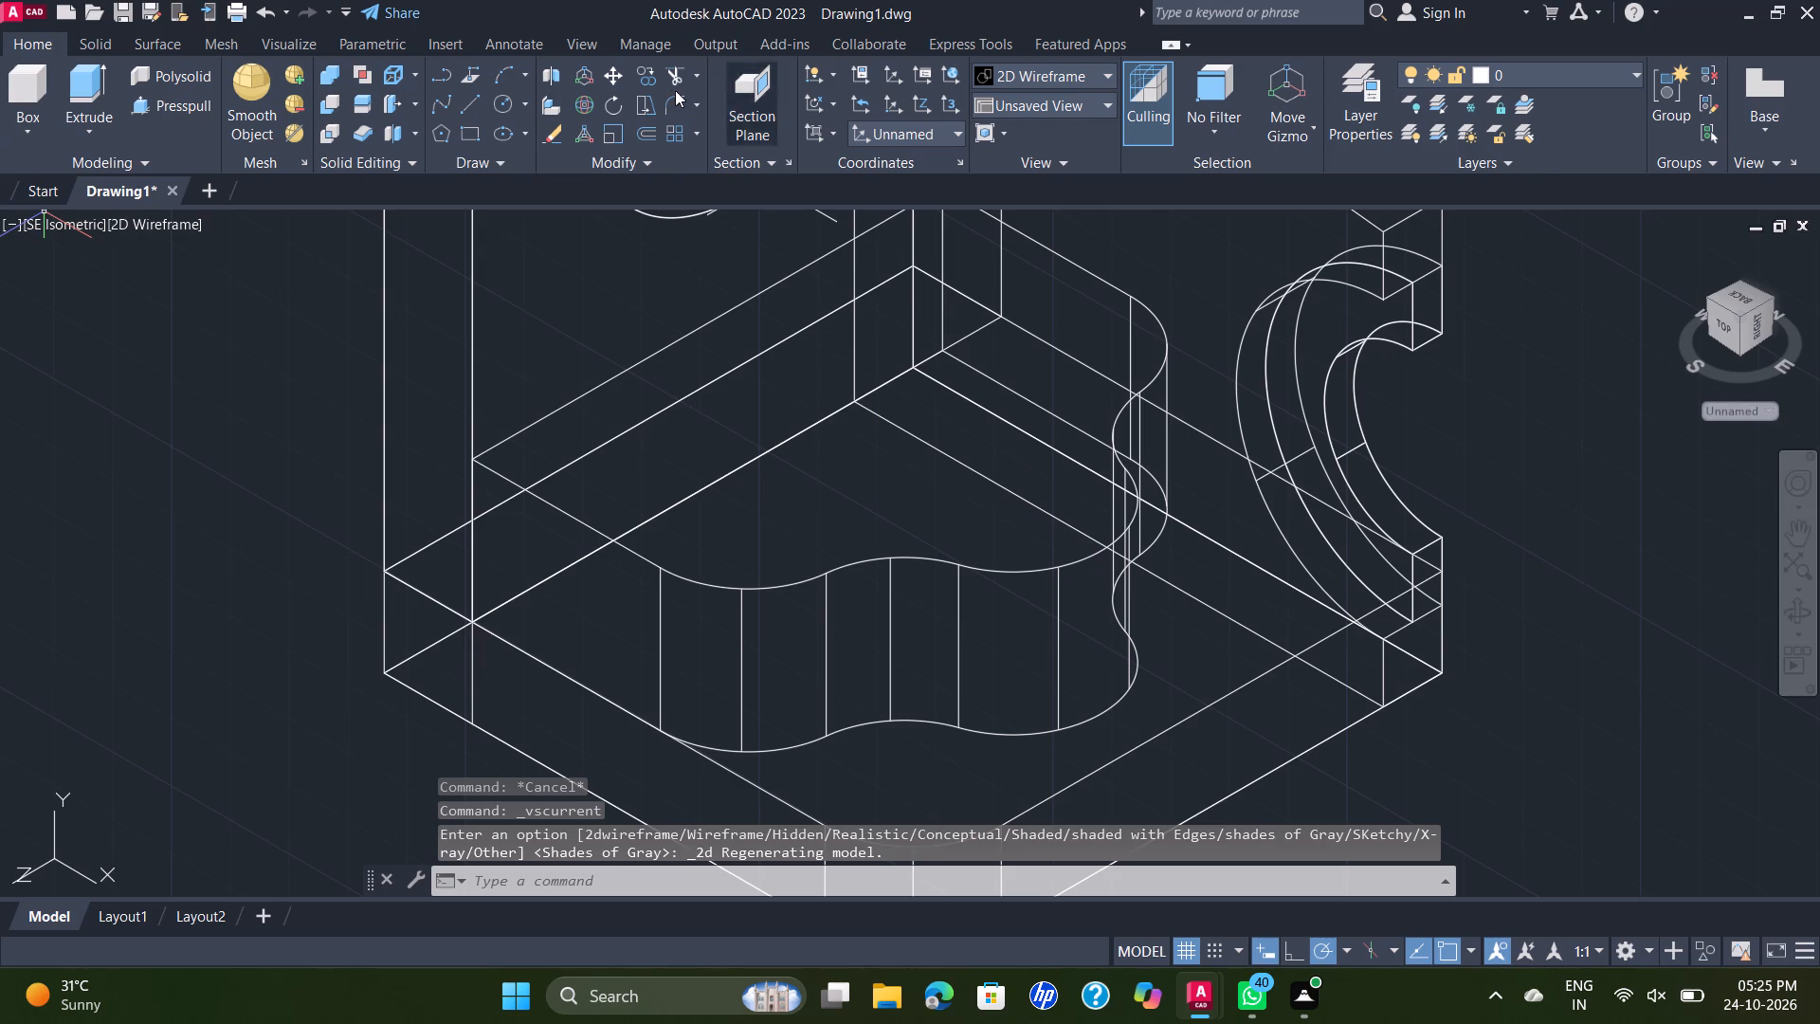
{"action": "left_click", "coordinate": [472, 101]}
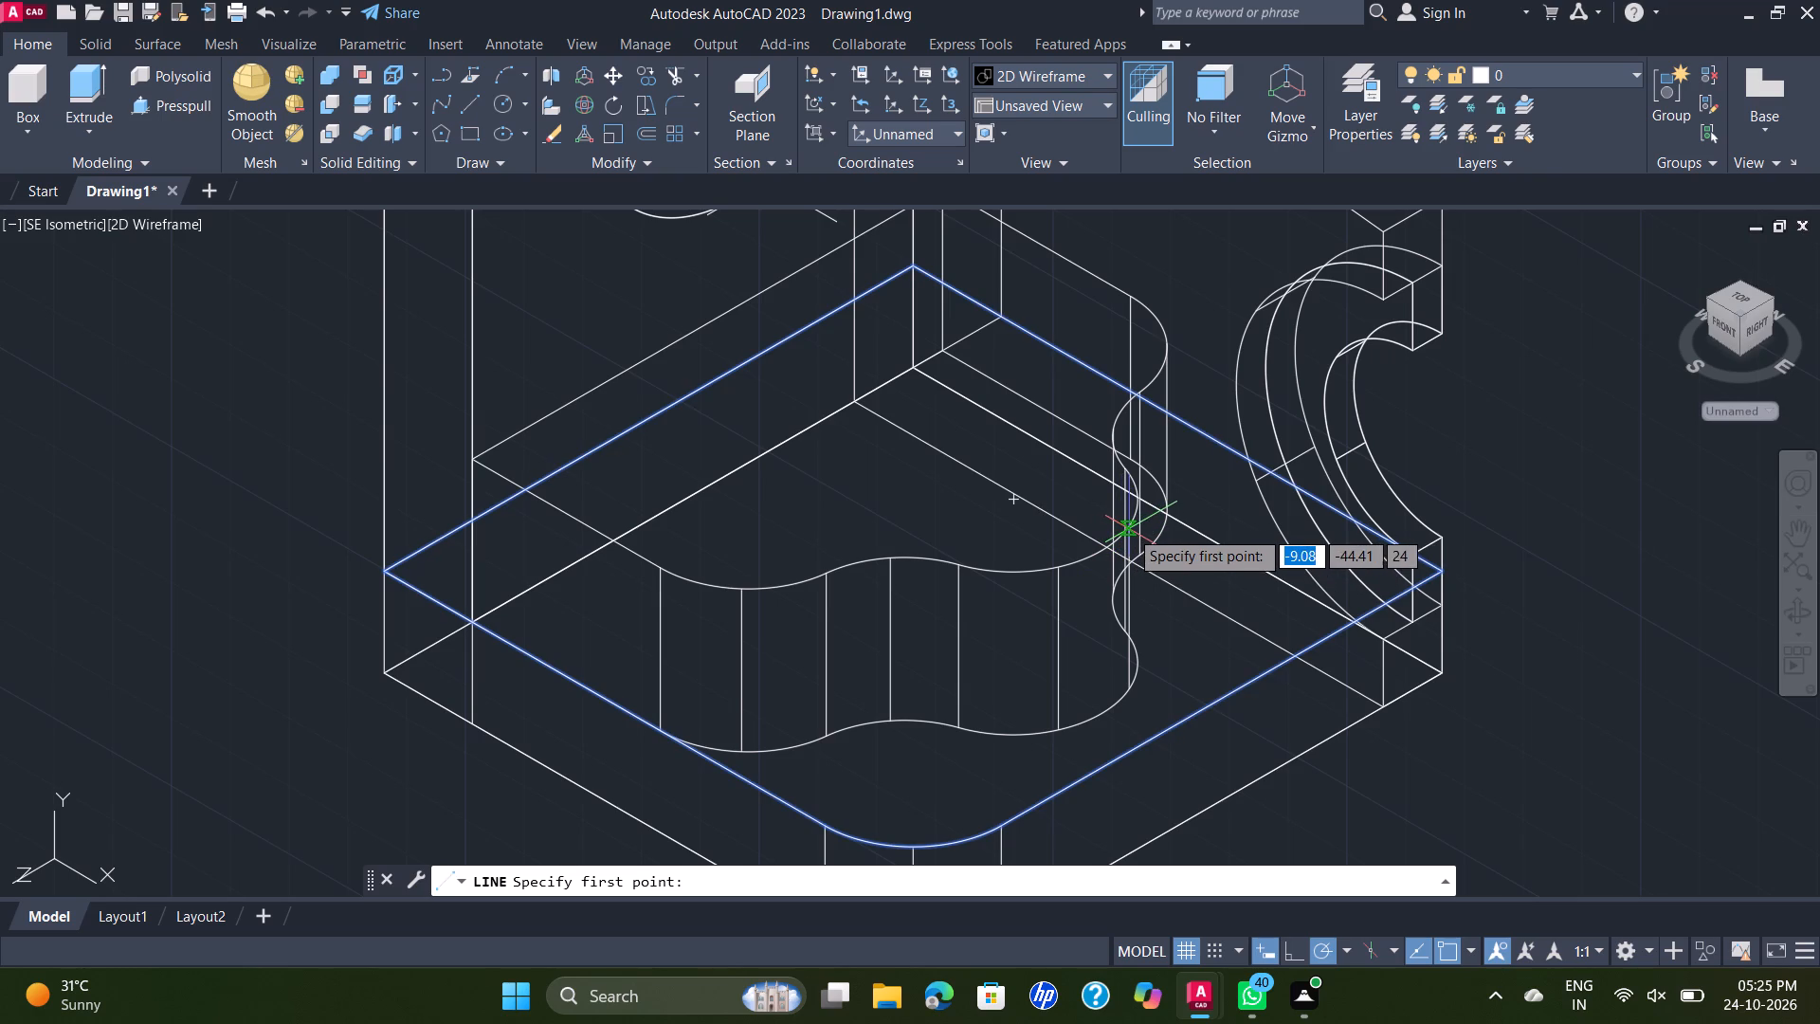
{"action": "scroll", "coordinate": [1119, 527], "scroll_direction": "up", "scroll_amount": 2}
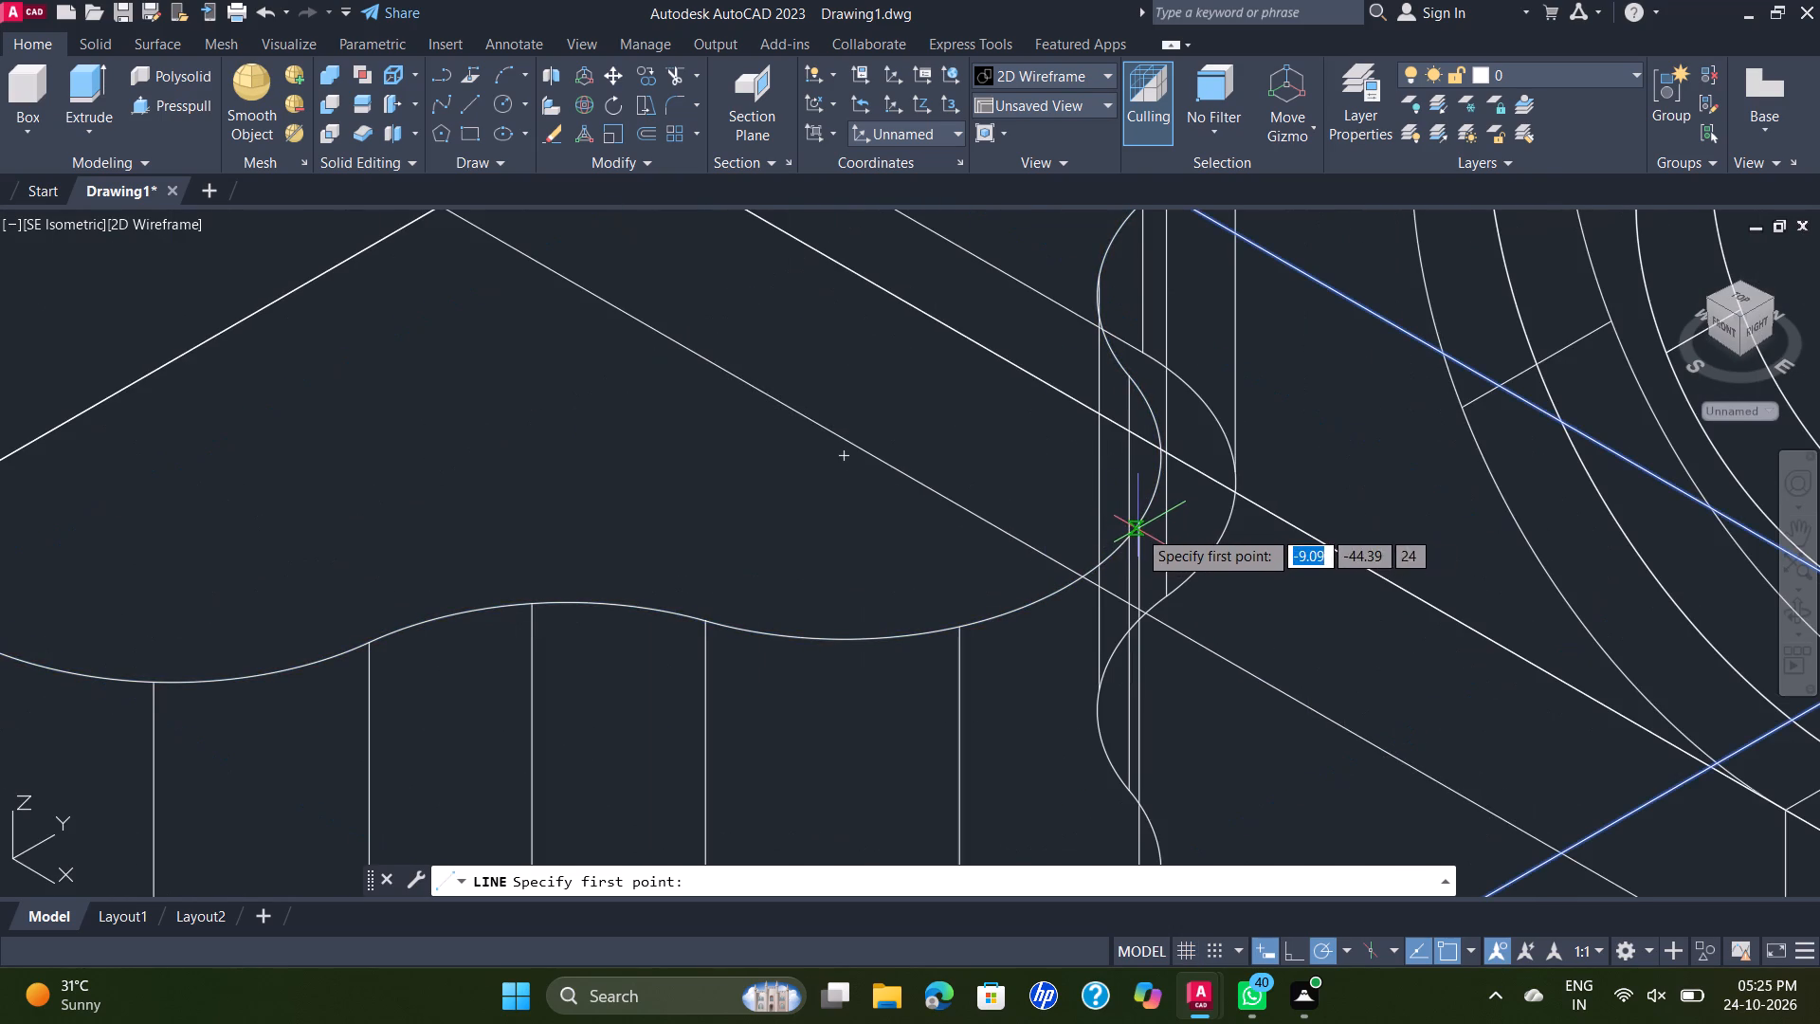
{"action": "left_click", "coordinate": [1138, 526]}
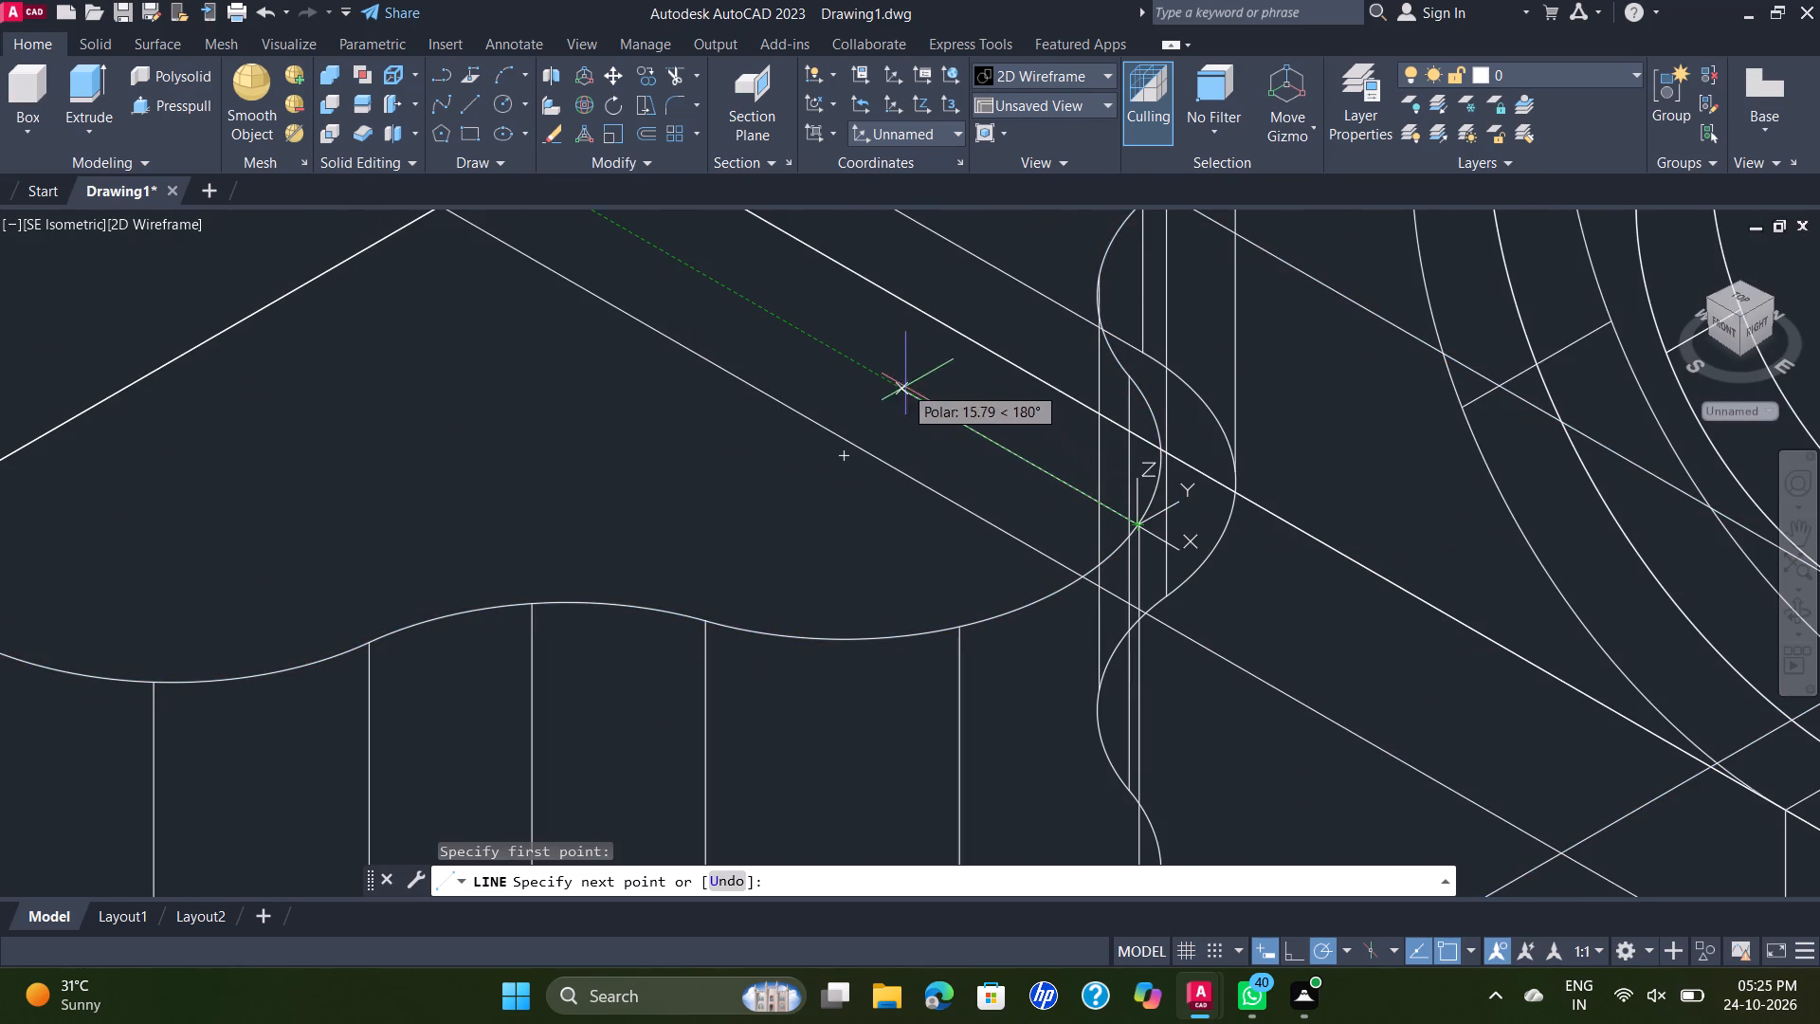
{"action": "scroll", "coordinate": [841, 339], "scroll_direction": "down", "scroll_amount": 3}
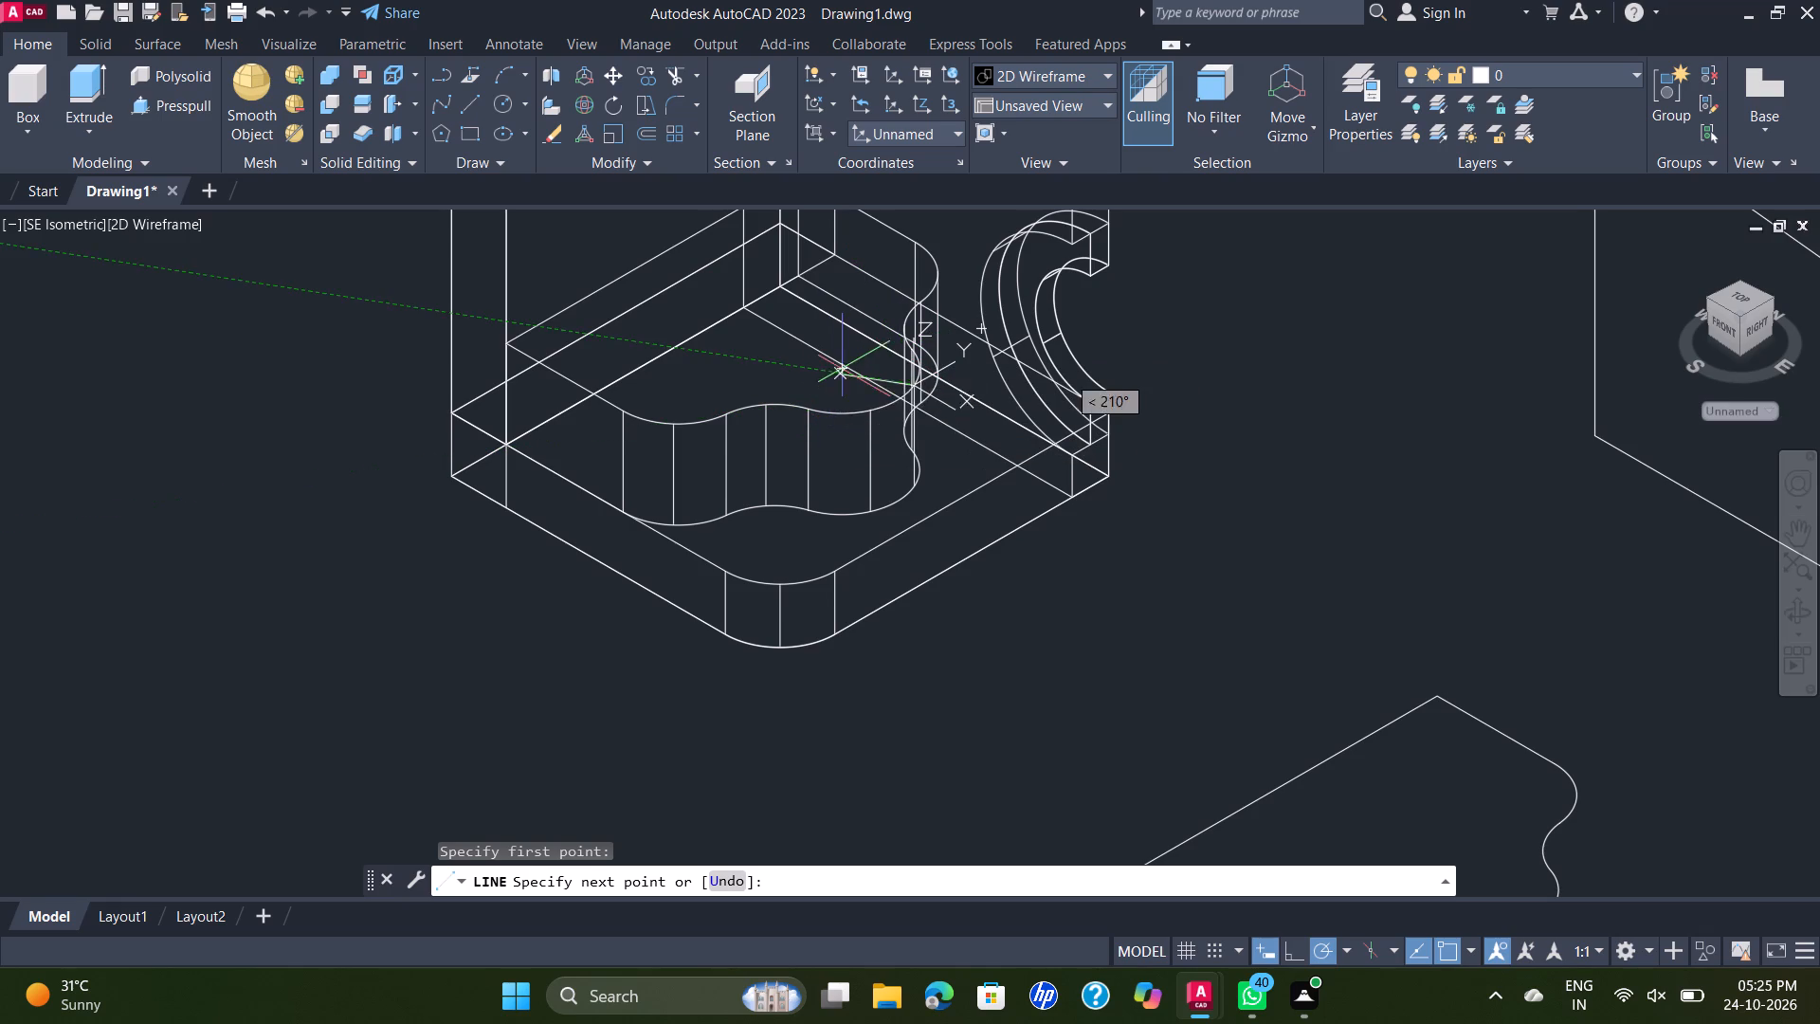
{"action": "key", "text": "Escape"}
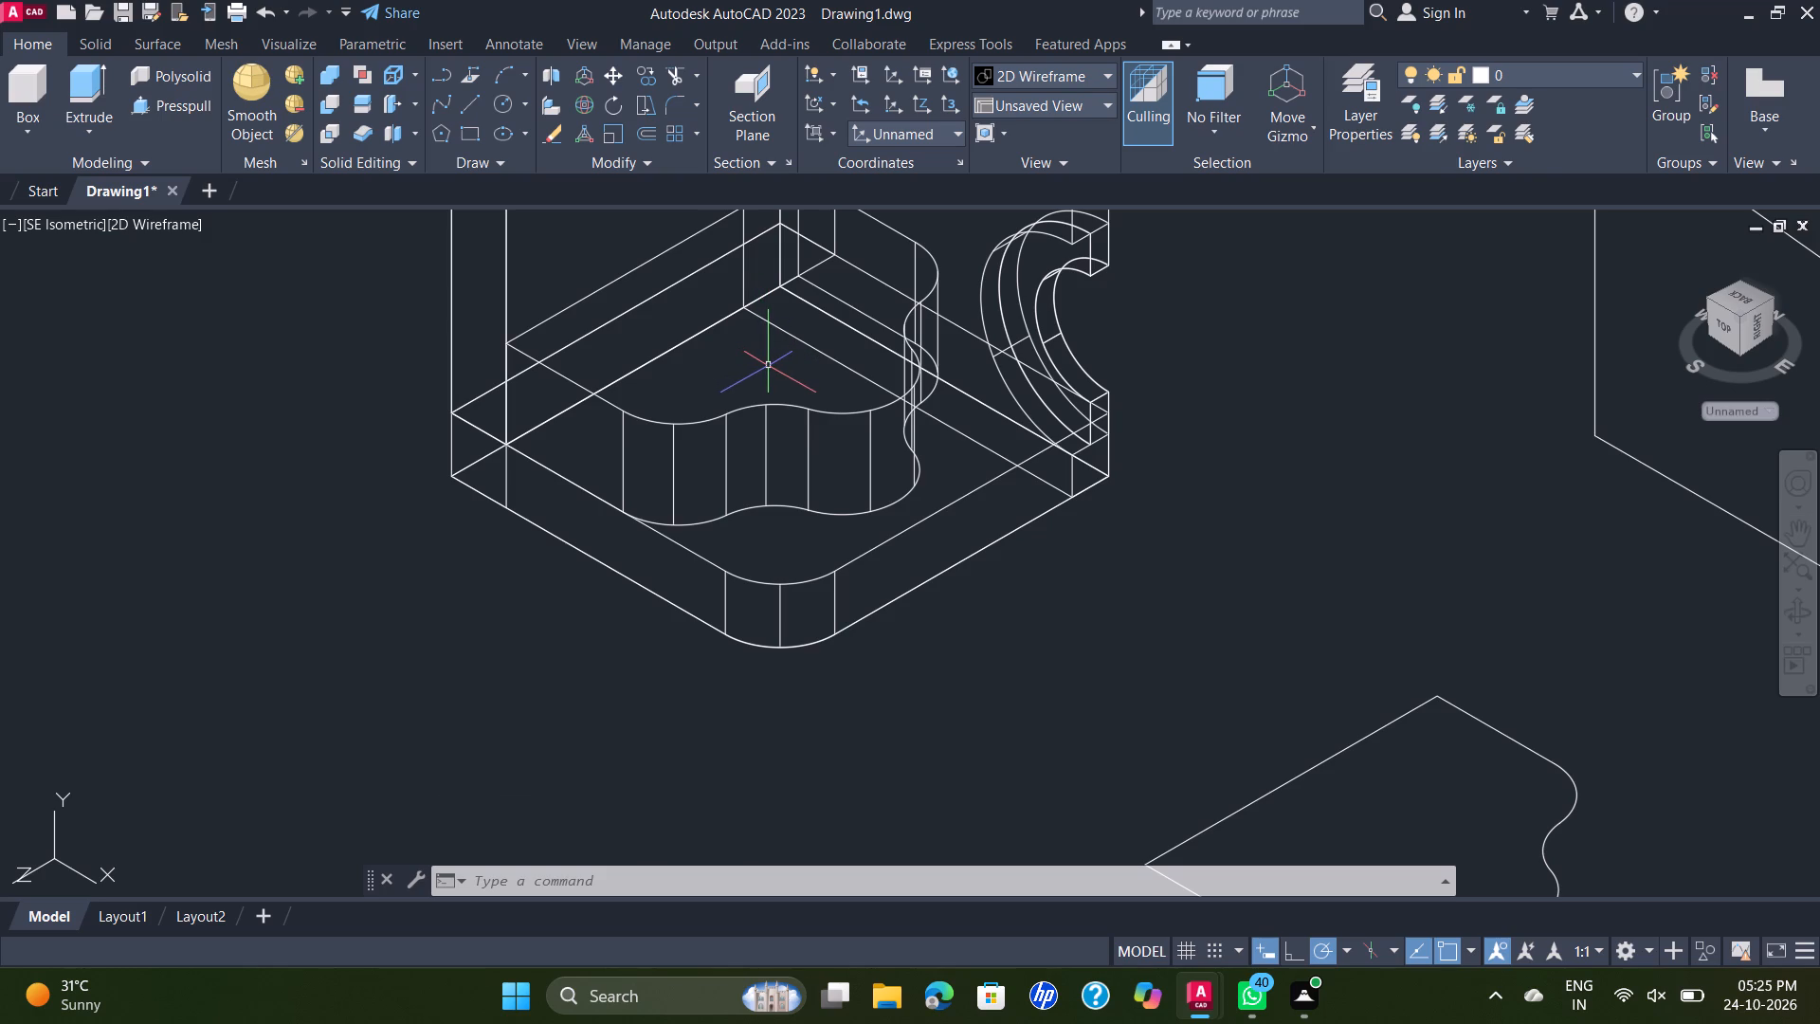
Change the visual style to Shades of Gray.
{"action": "scroll", "coordinate": [811, 375], "scroll_direction": "down", "scroll_amount": 1}
{"action": "middle_click_drag", "start_coordinate": [820, 374], "coordinate": [802, 430]}
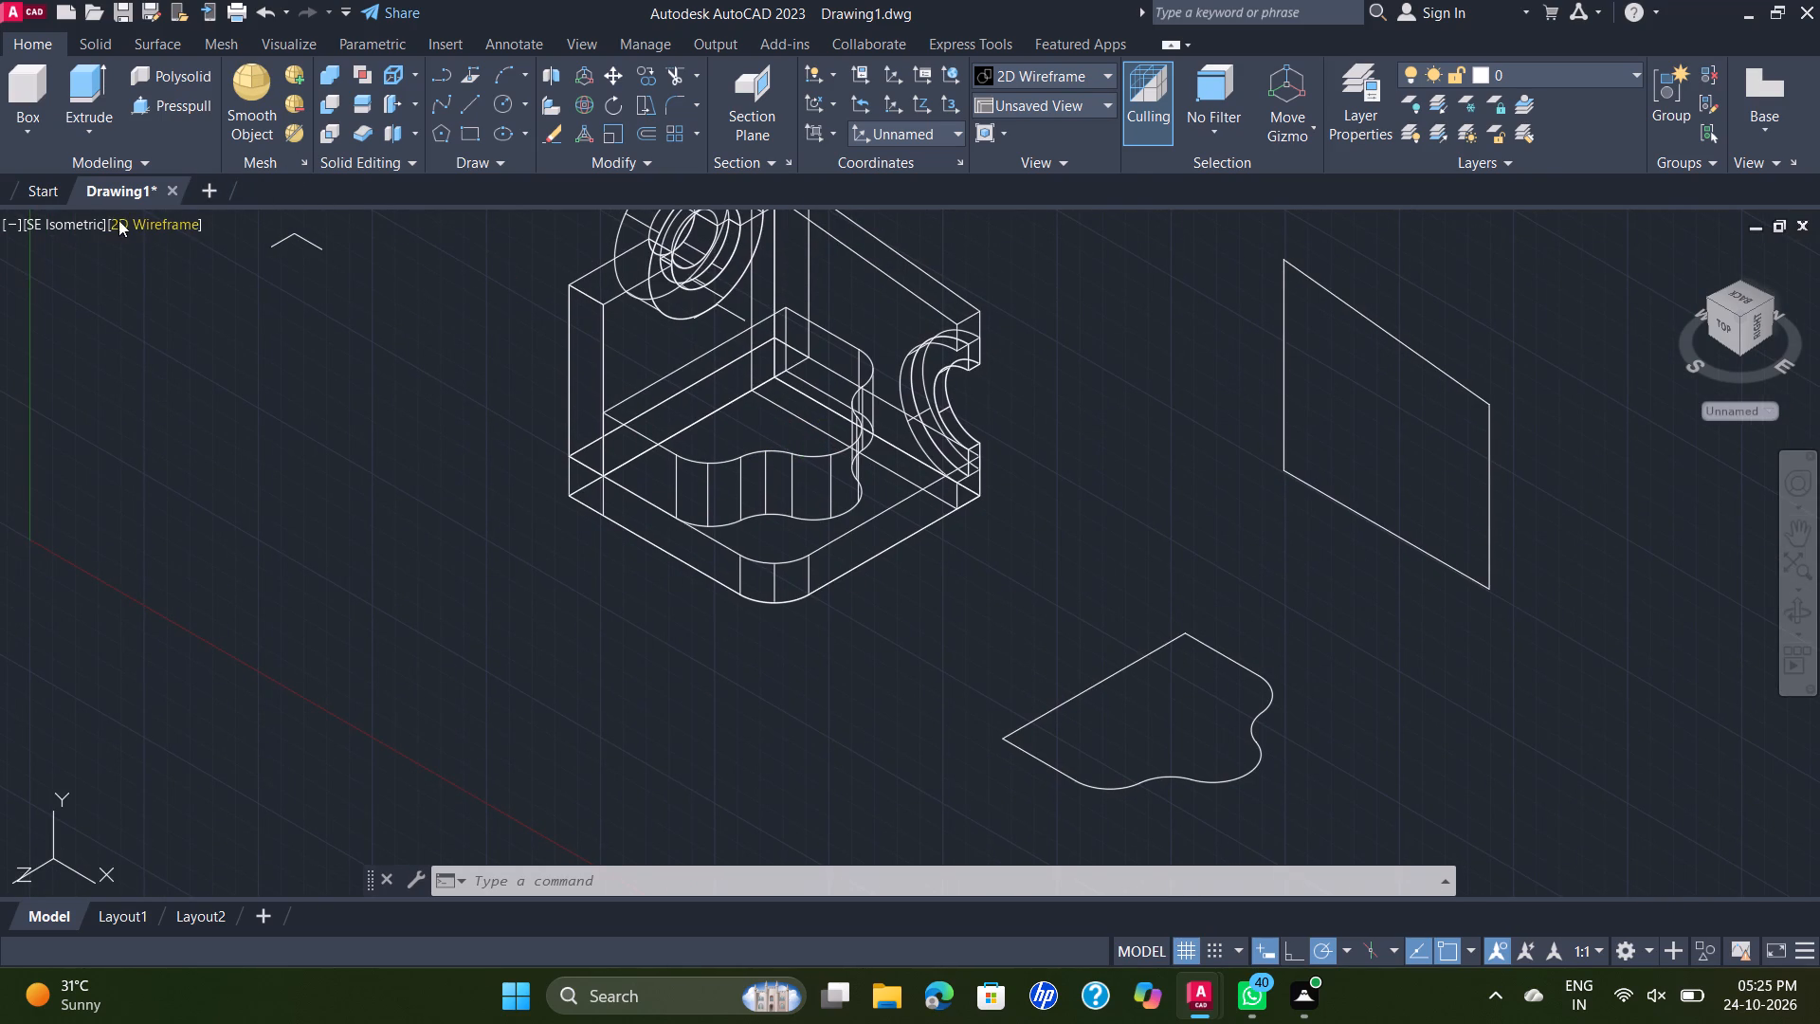
{"action": "left_click", "coordinate": [116, 220]}
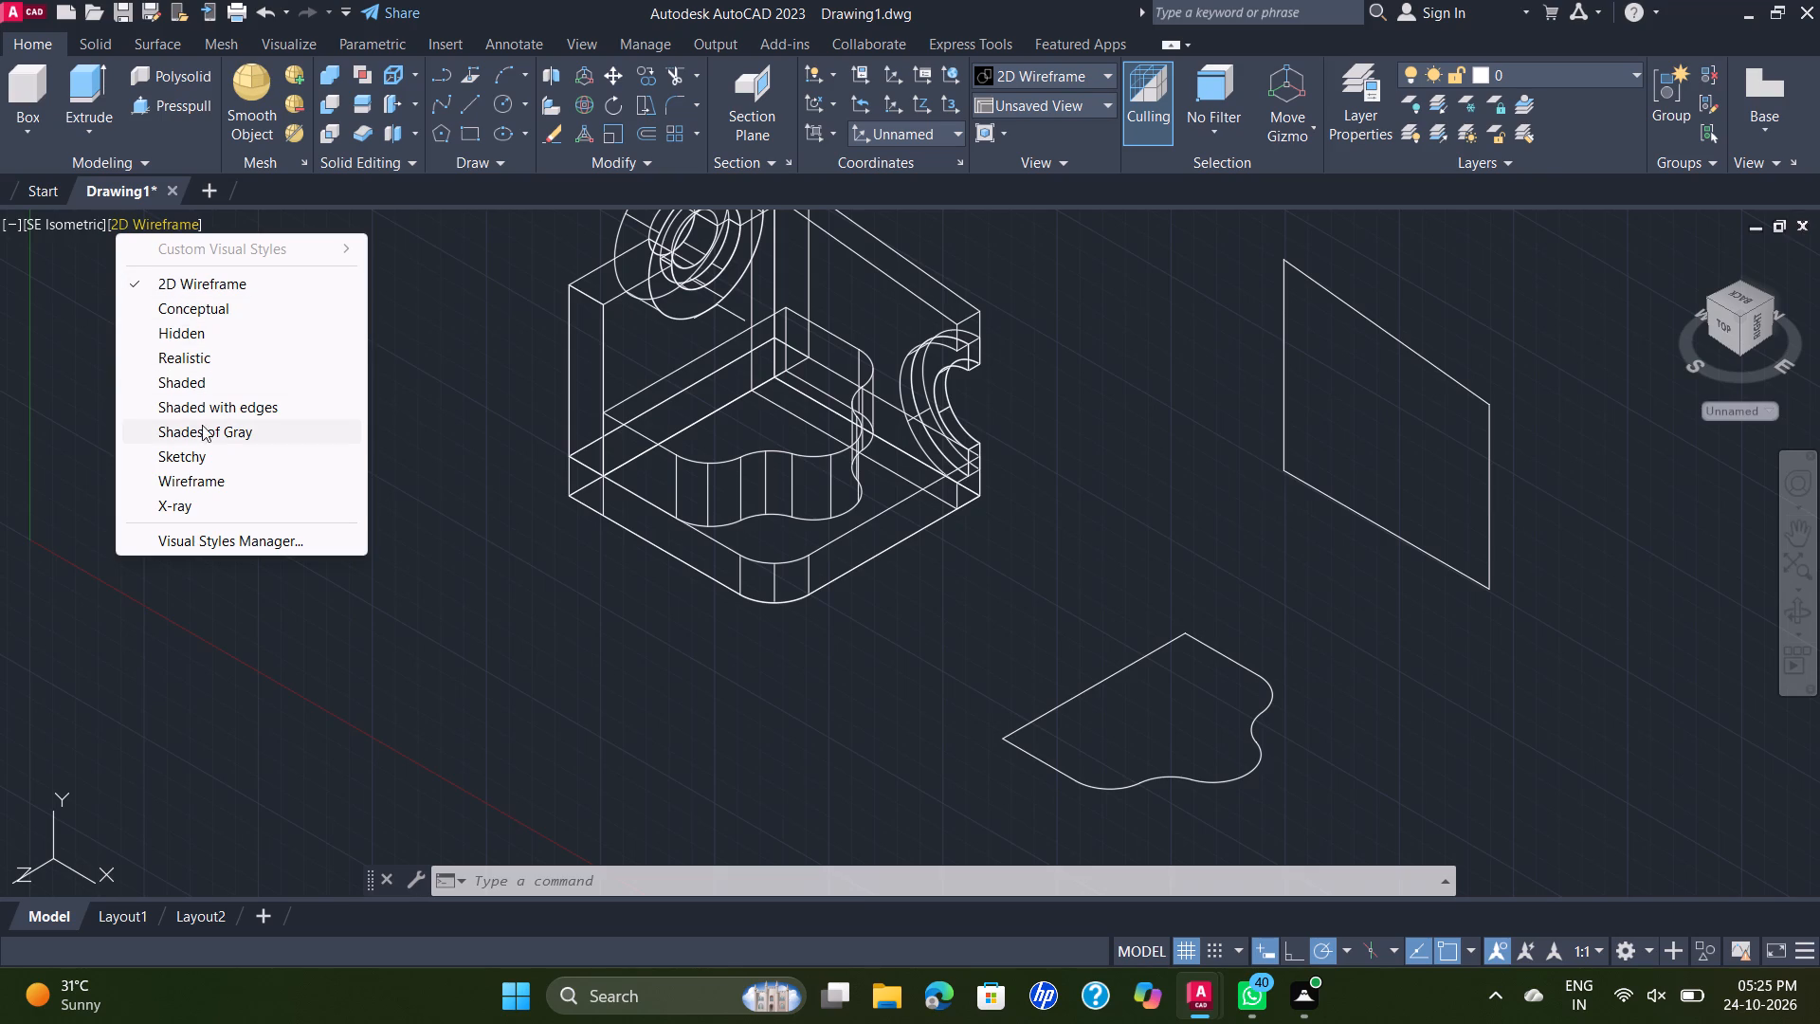
{"action": "left_click", "coordinate": [206, 428]}
{"action": "scroll", "coordinate": [926, 443], "scroll_direction": "up", "scroll_amount": 2}
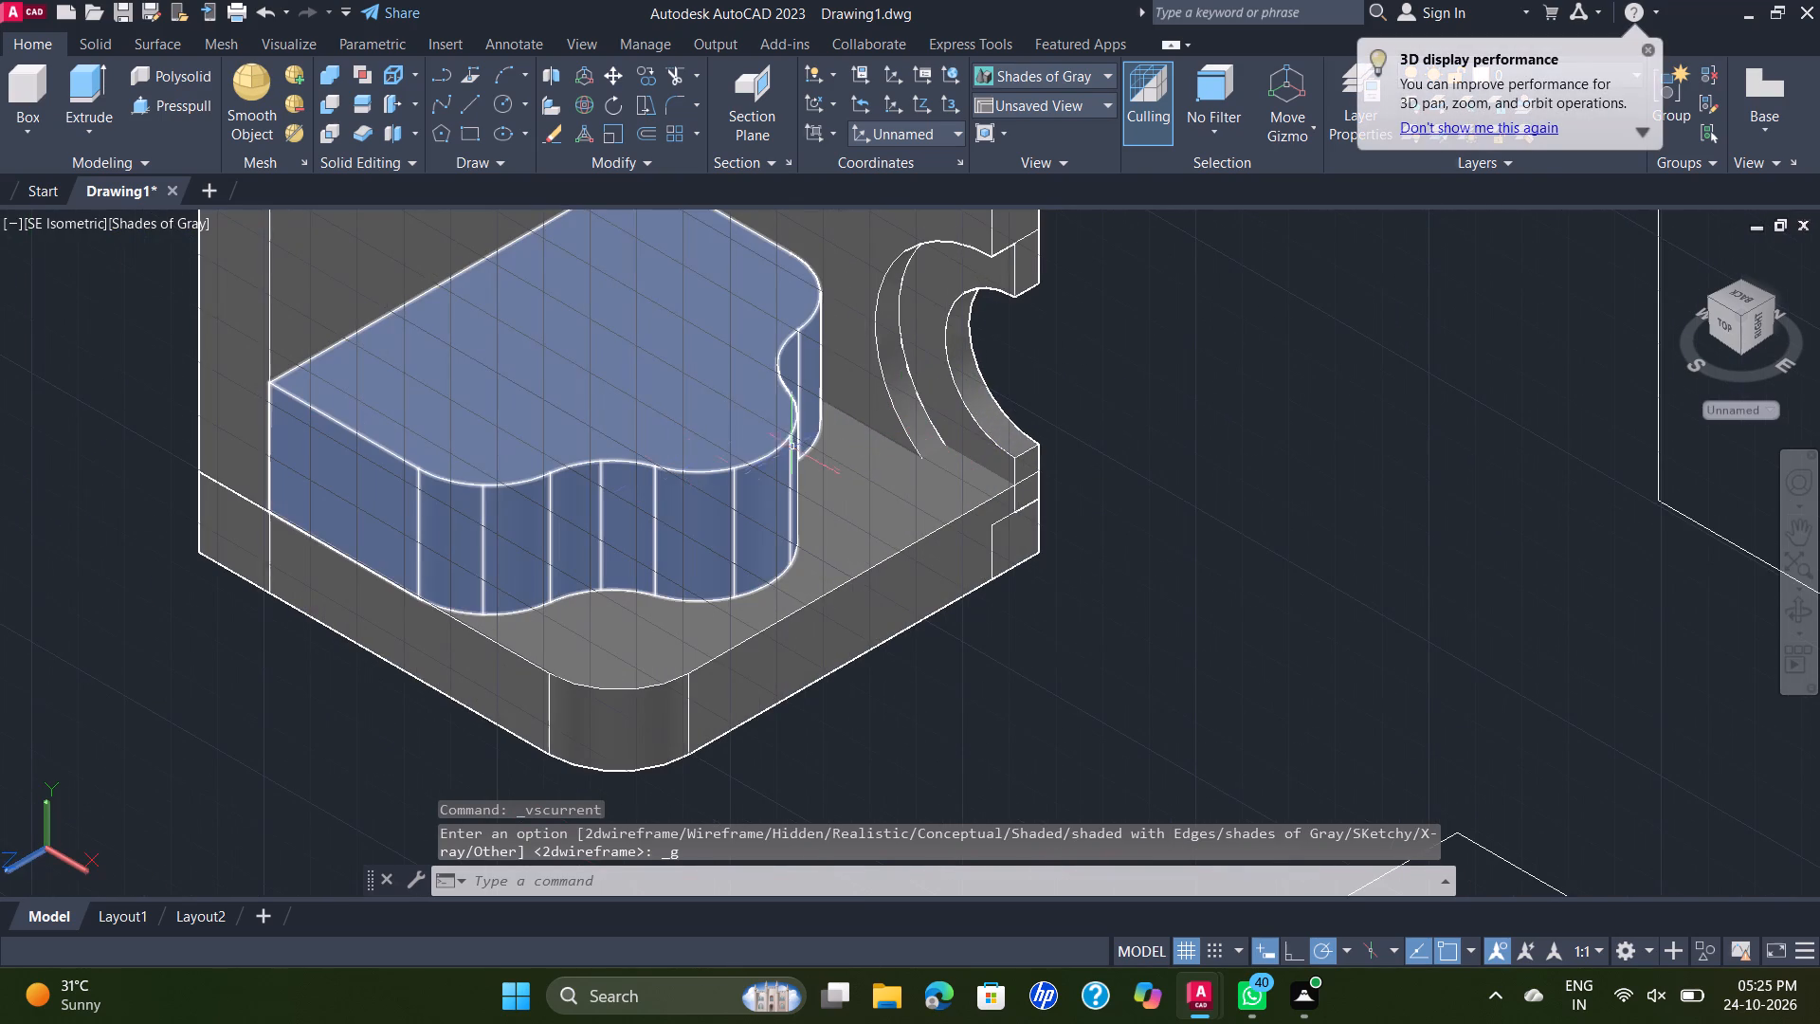
Draw a line of length 20 from the front lobe's rounded edge inward across the lobed block's top face, parallel to the X axis.
{"action": "left_click", "coordinate": [475, 97]}
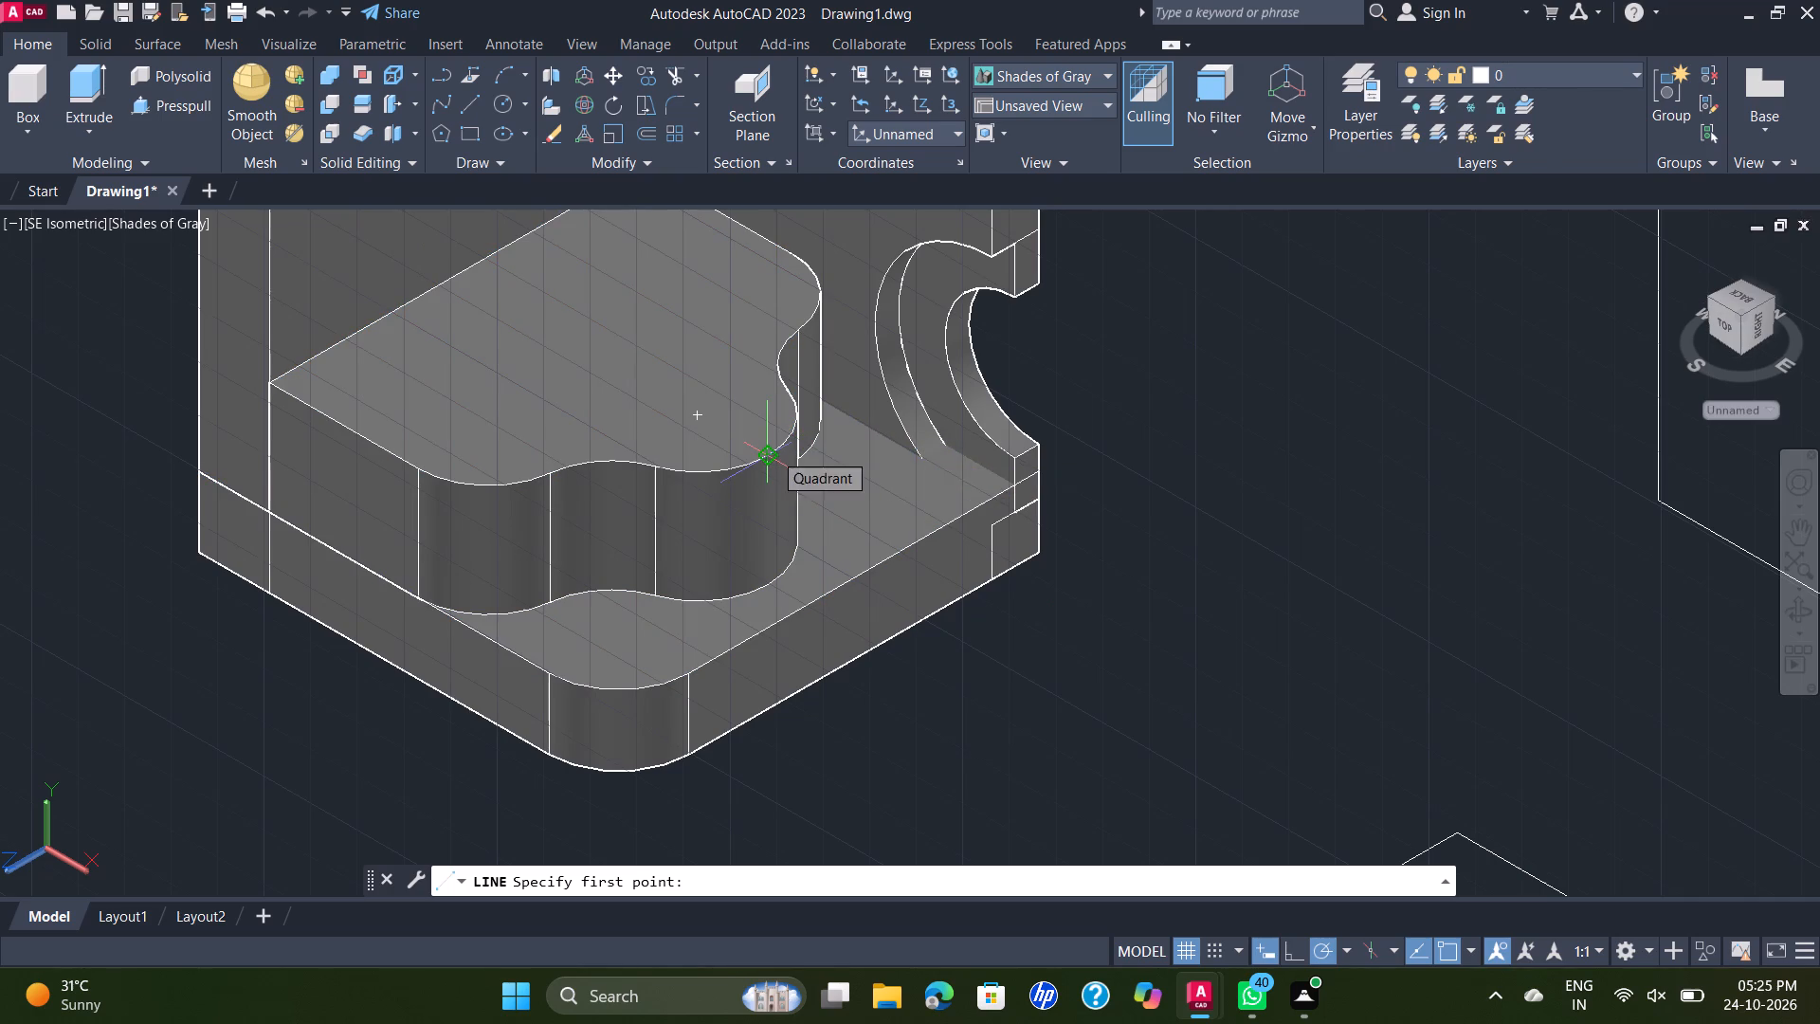
{"action": "left_click", "coordinate": [773, 451]}
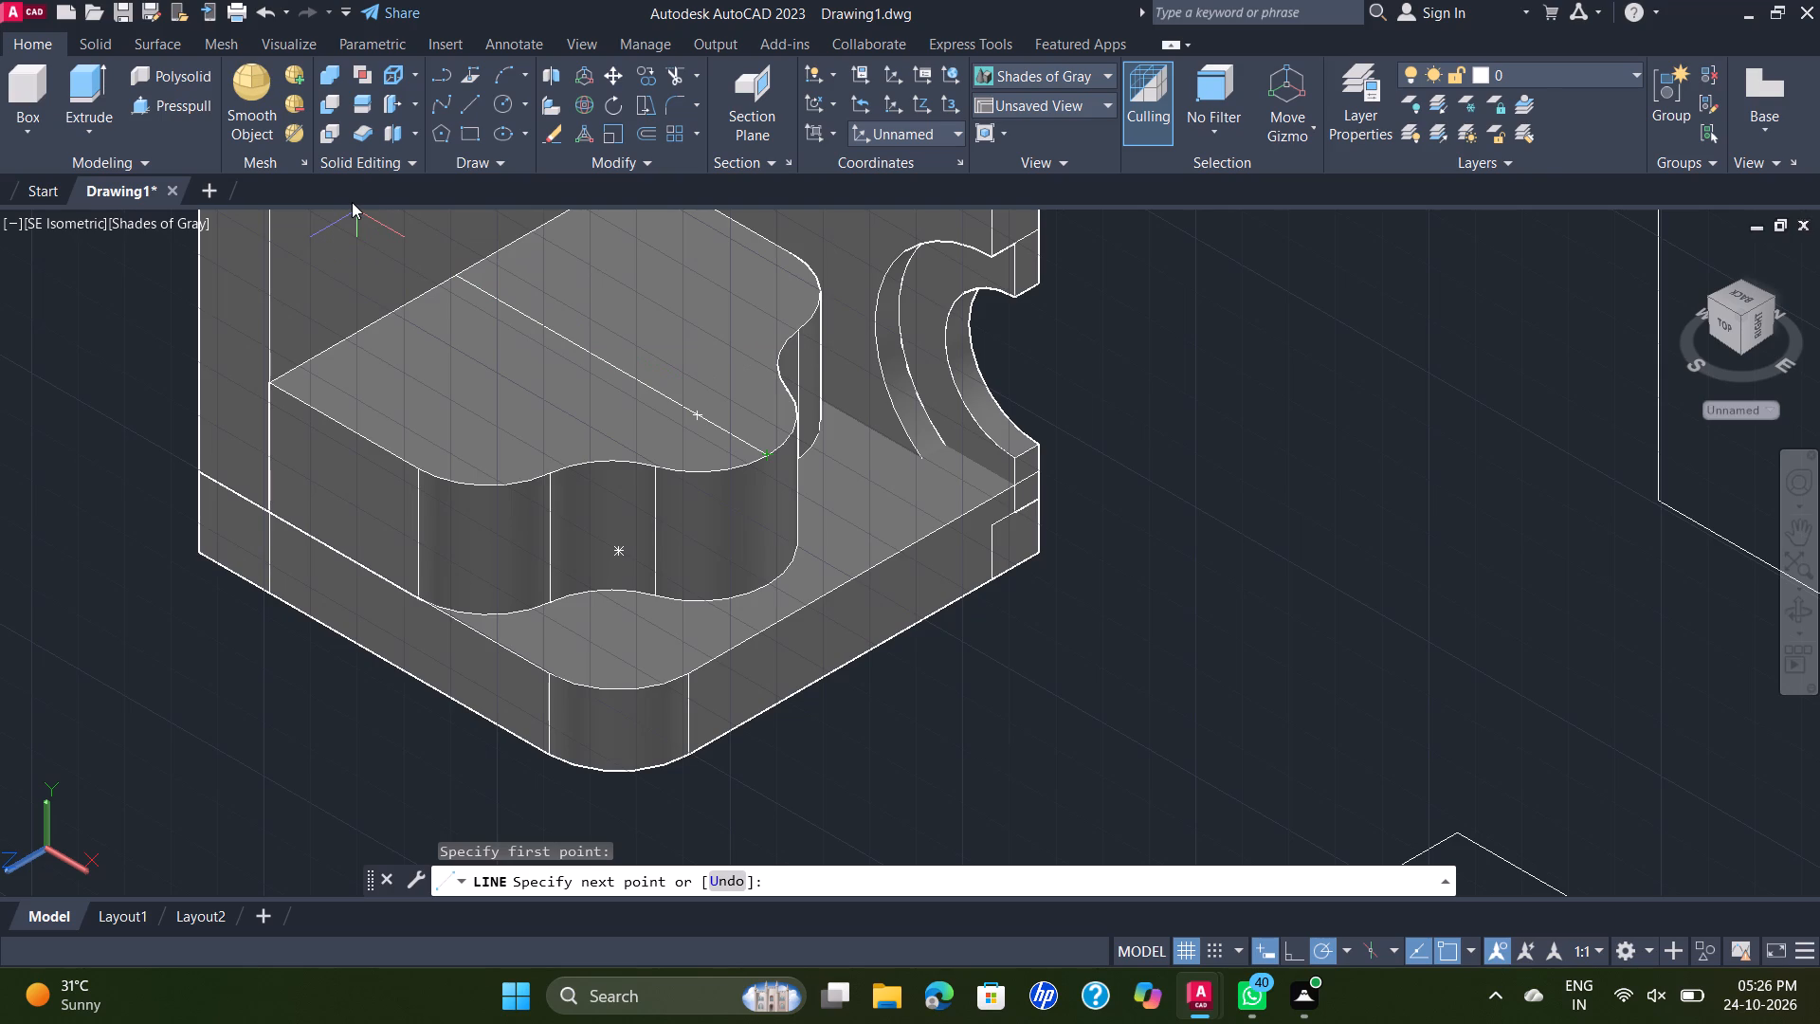
{"action": "type", "text": "20"}
{"action": "key", "text": "Return"}
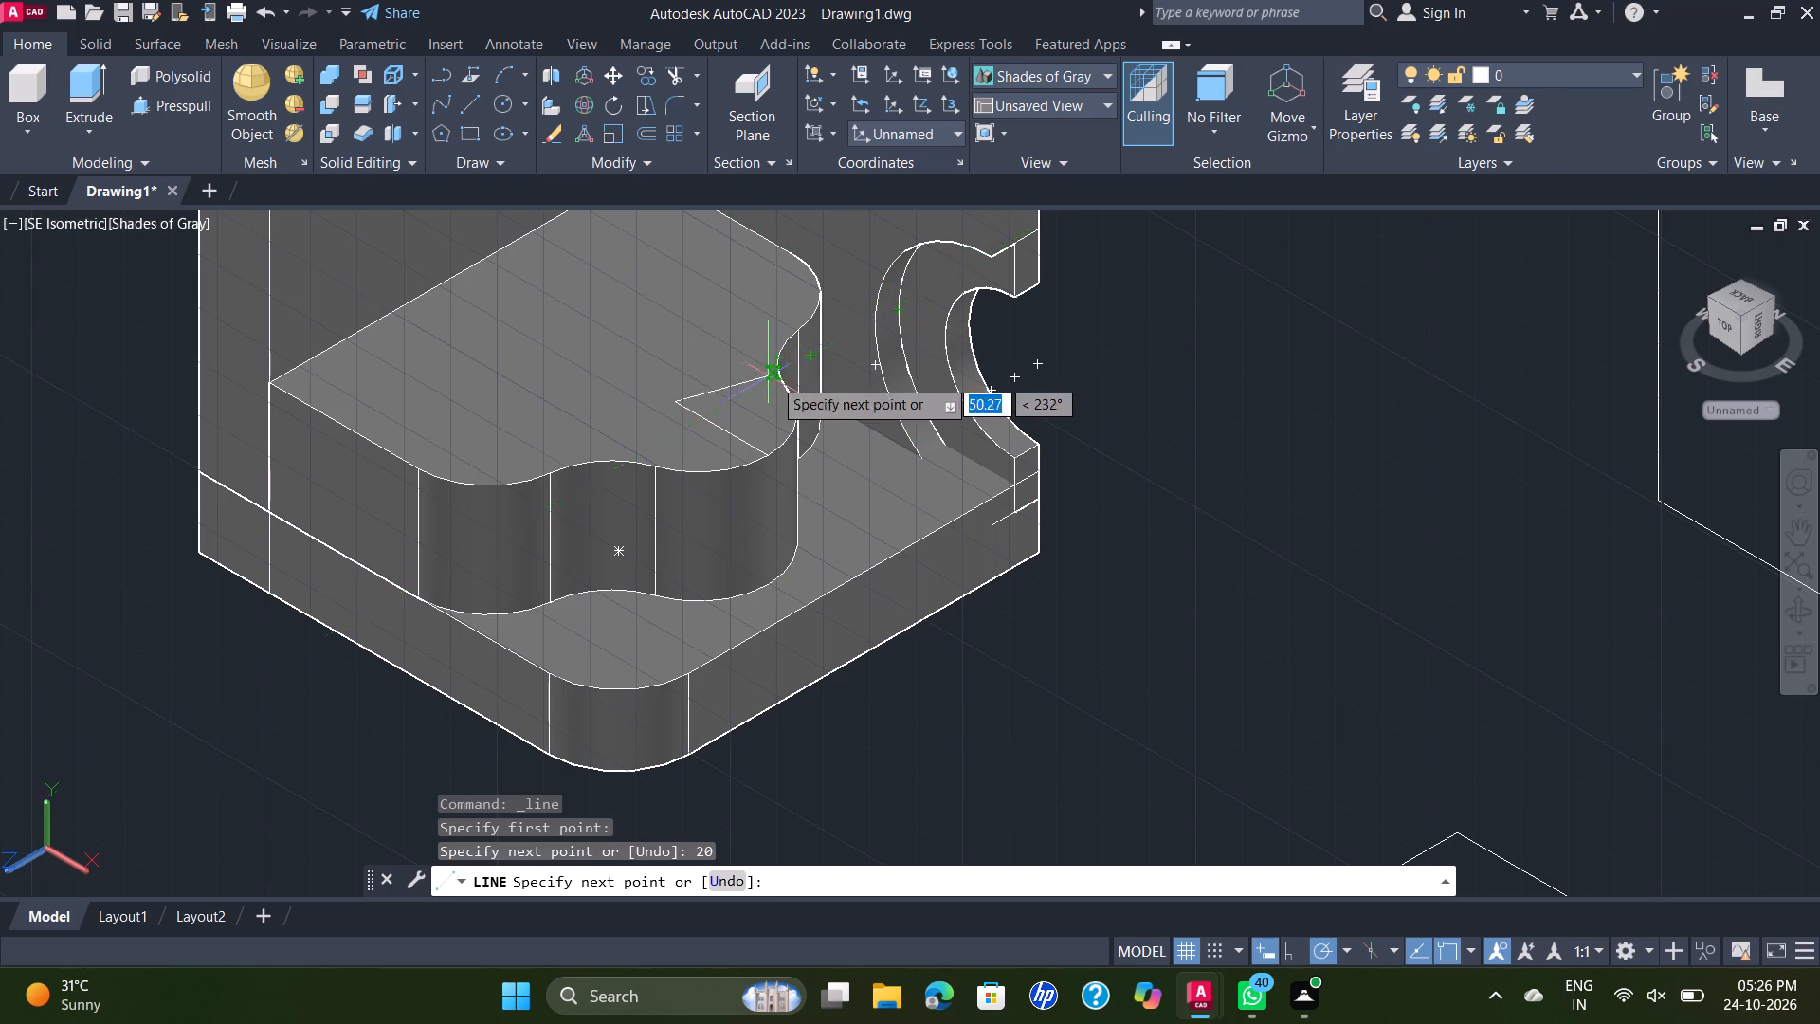
{"action": "key", "text": "Escape"}
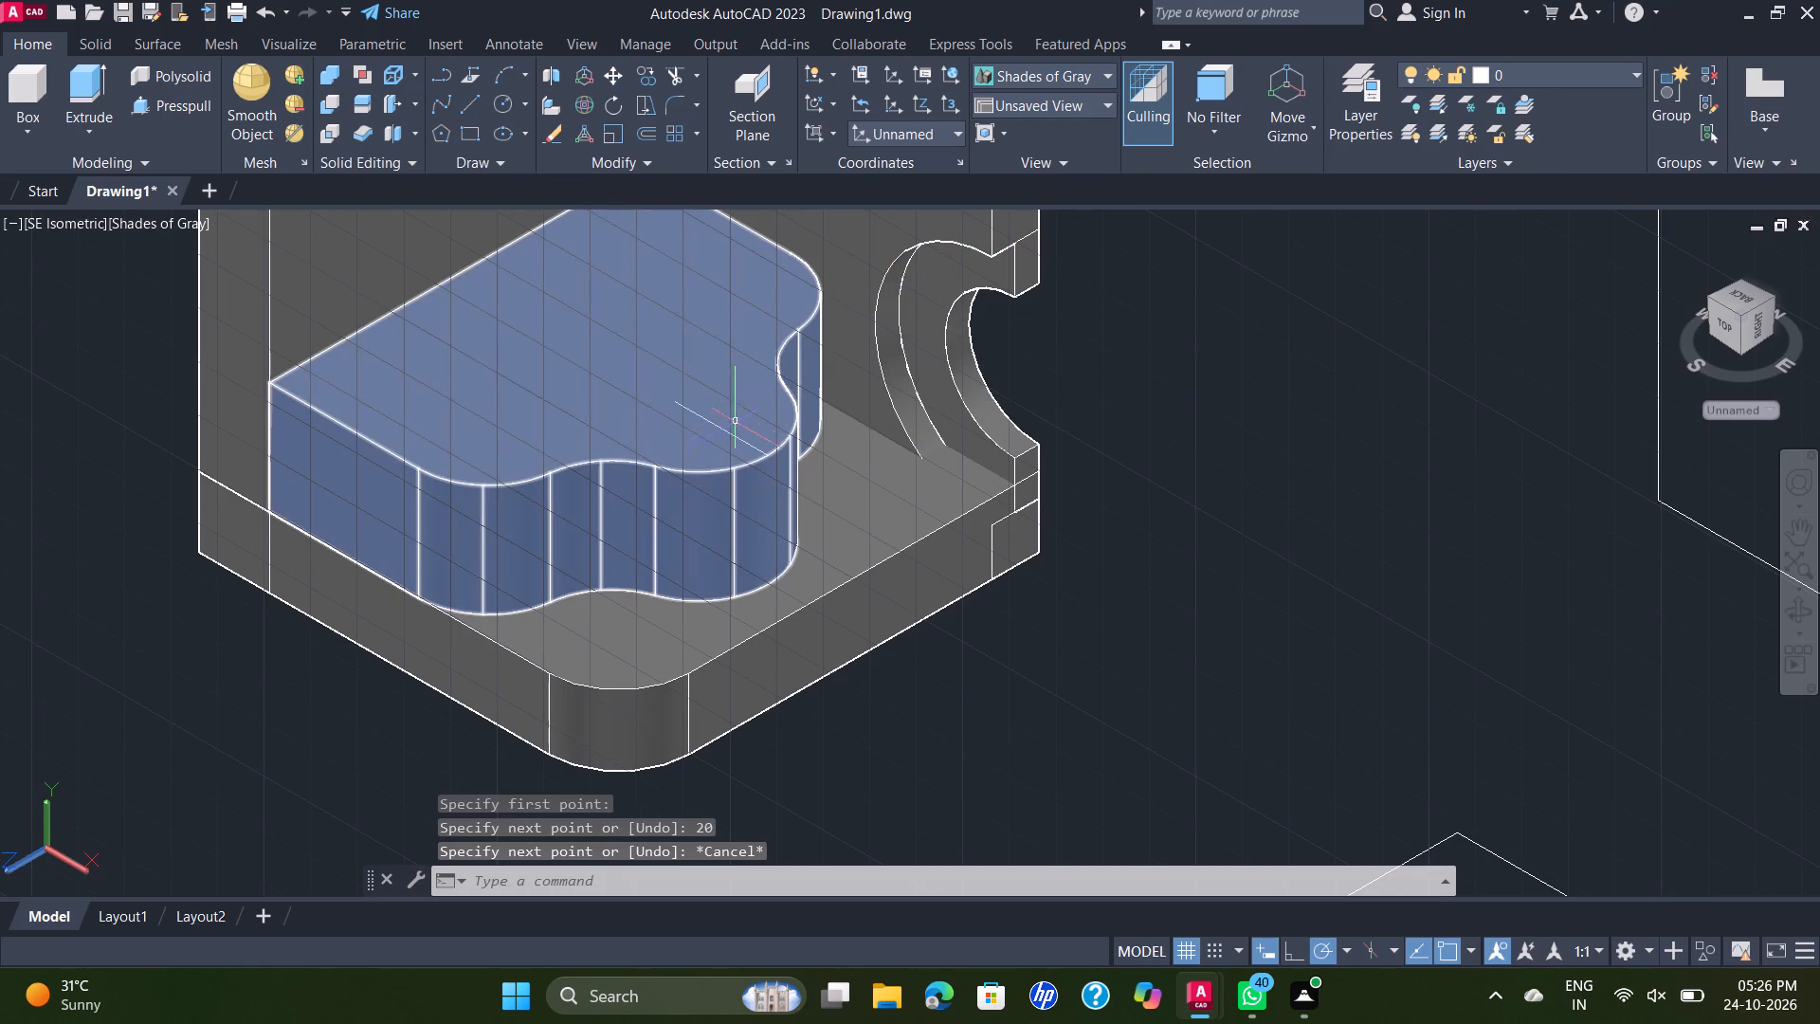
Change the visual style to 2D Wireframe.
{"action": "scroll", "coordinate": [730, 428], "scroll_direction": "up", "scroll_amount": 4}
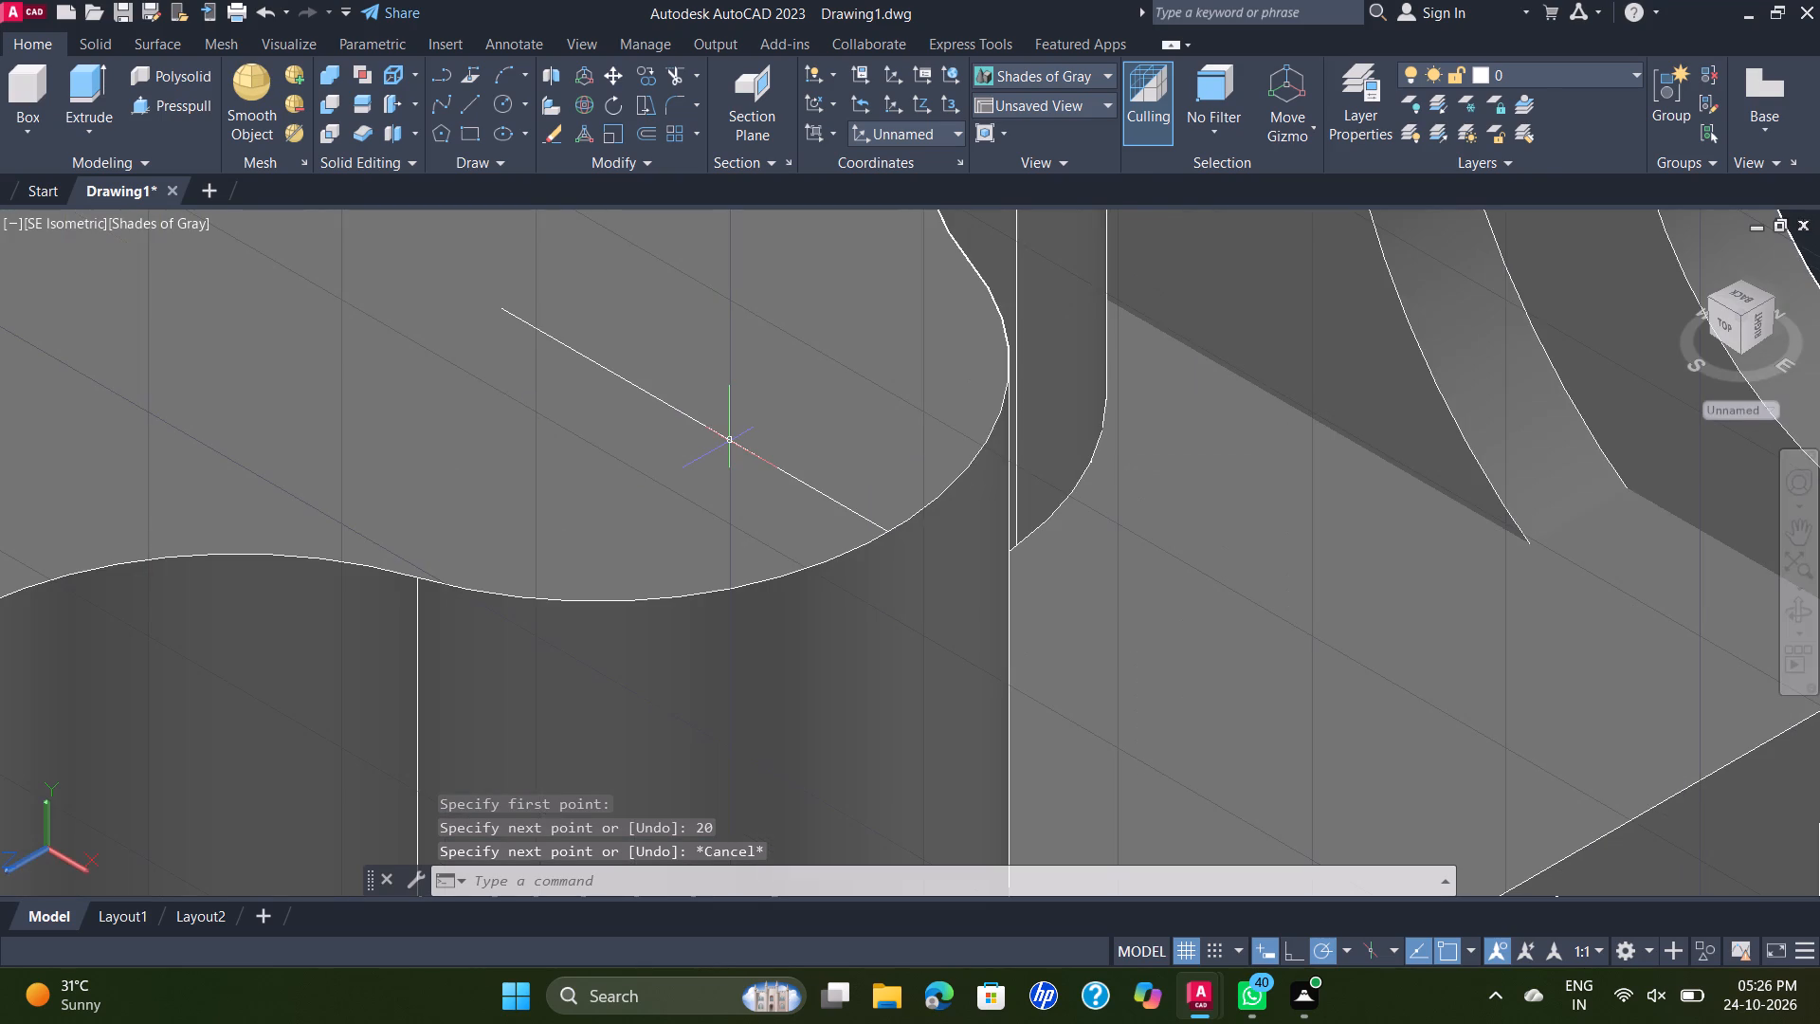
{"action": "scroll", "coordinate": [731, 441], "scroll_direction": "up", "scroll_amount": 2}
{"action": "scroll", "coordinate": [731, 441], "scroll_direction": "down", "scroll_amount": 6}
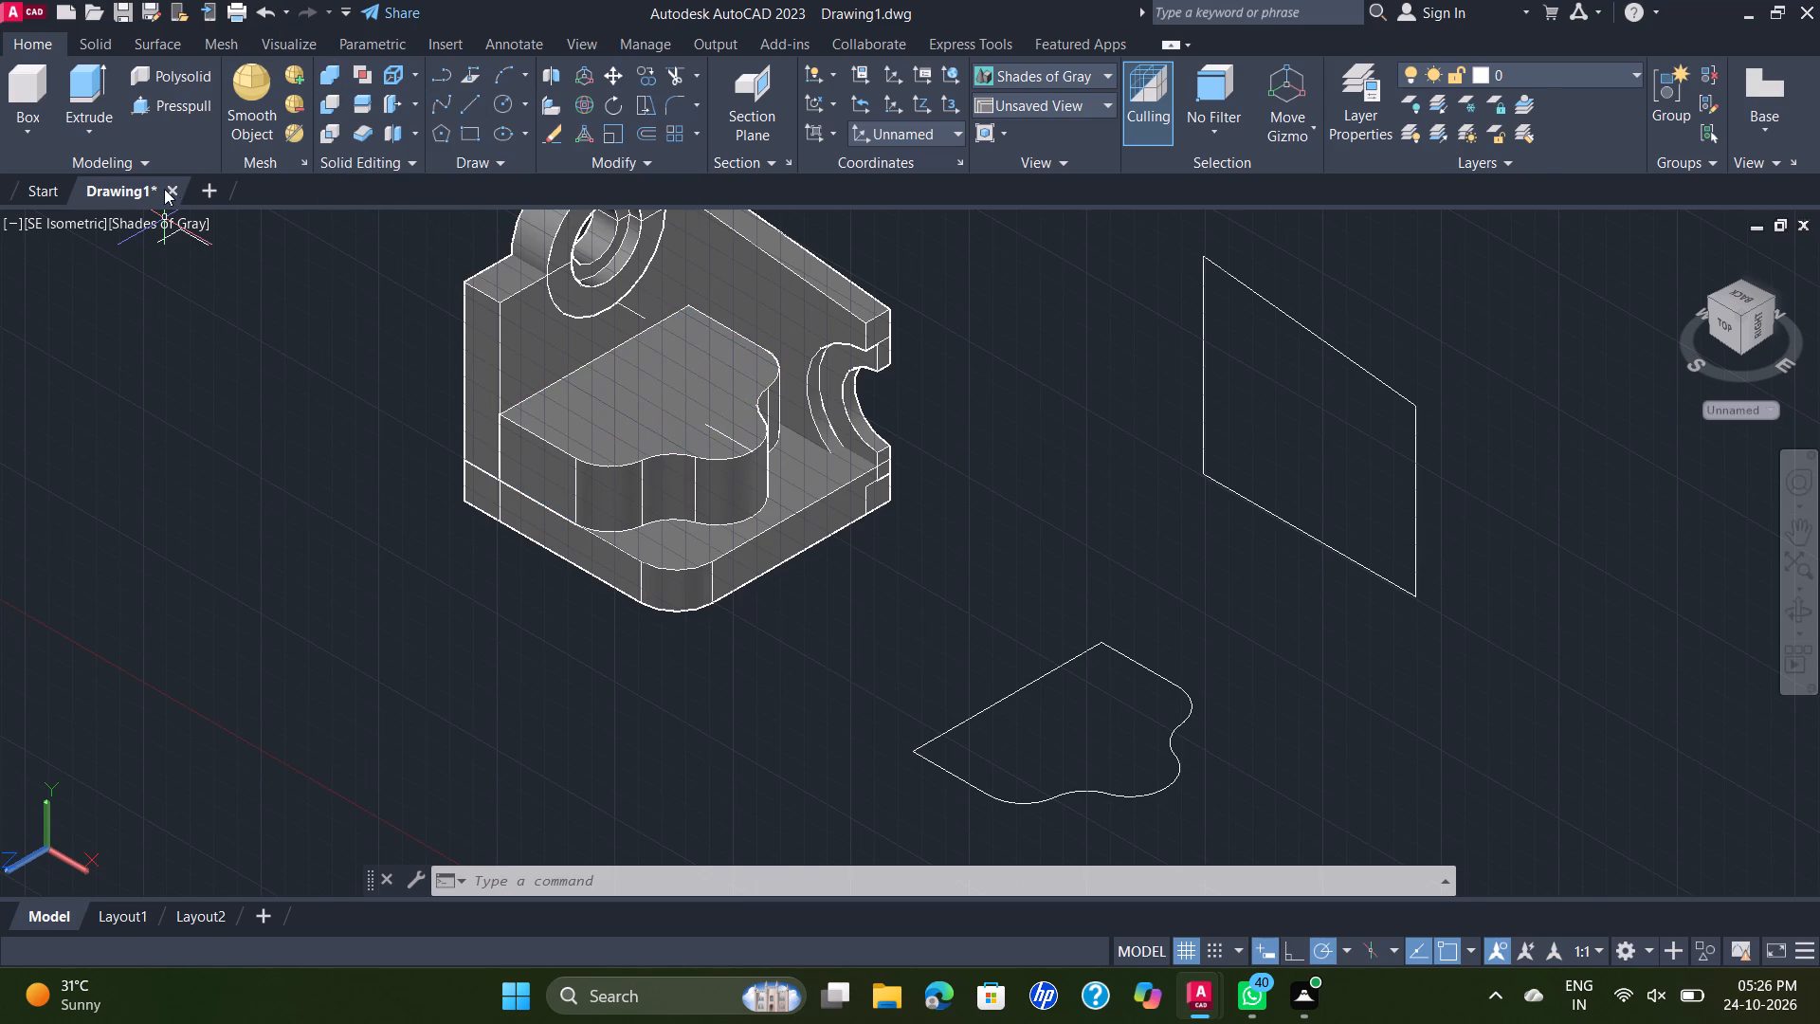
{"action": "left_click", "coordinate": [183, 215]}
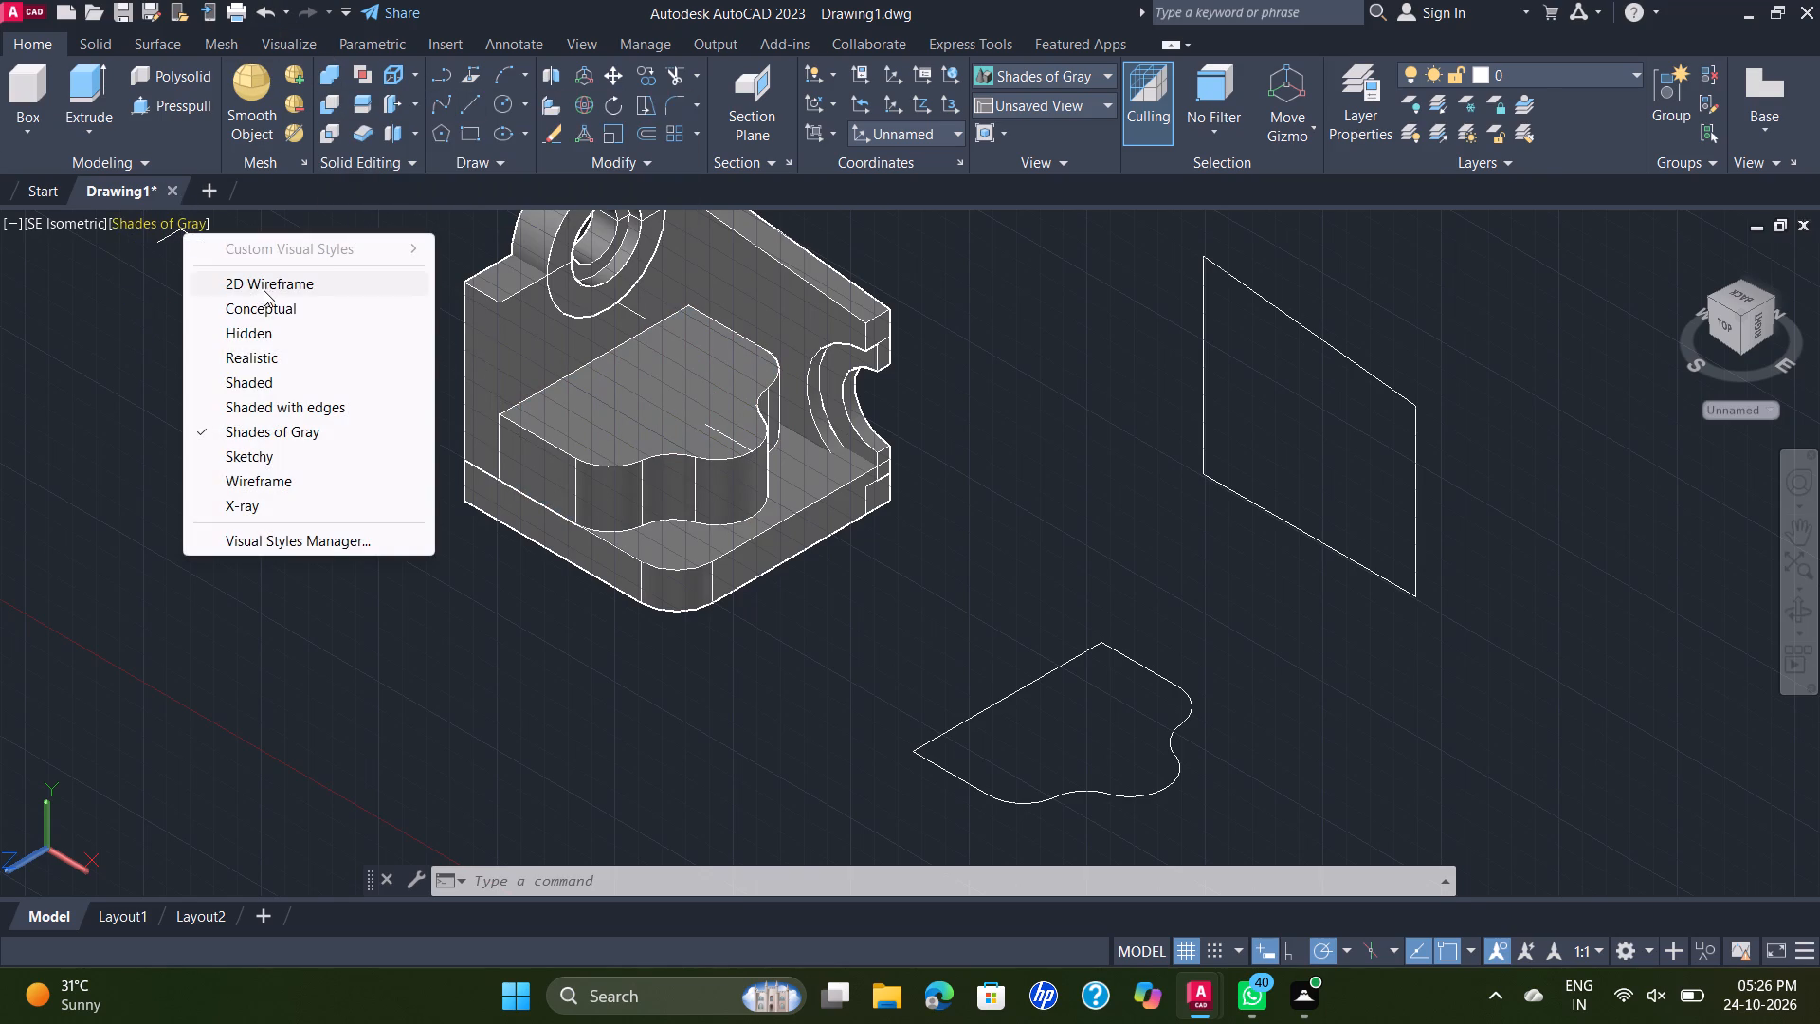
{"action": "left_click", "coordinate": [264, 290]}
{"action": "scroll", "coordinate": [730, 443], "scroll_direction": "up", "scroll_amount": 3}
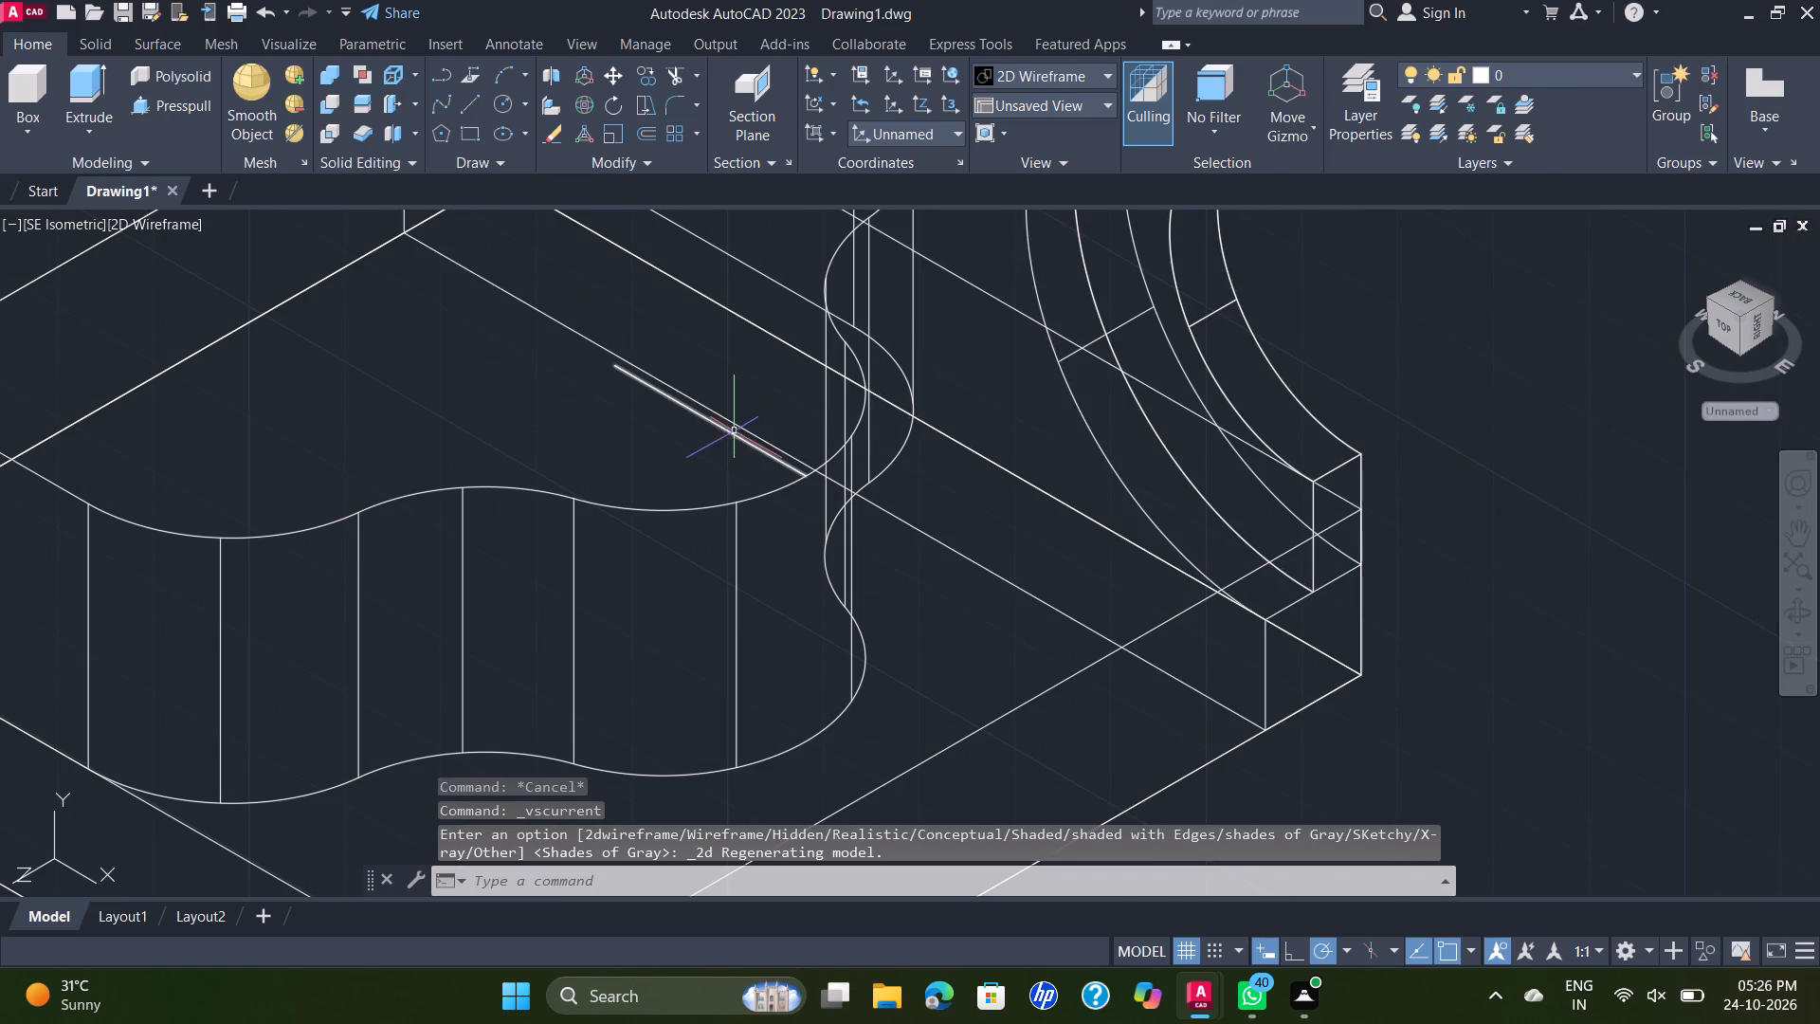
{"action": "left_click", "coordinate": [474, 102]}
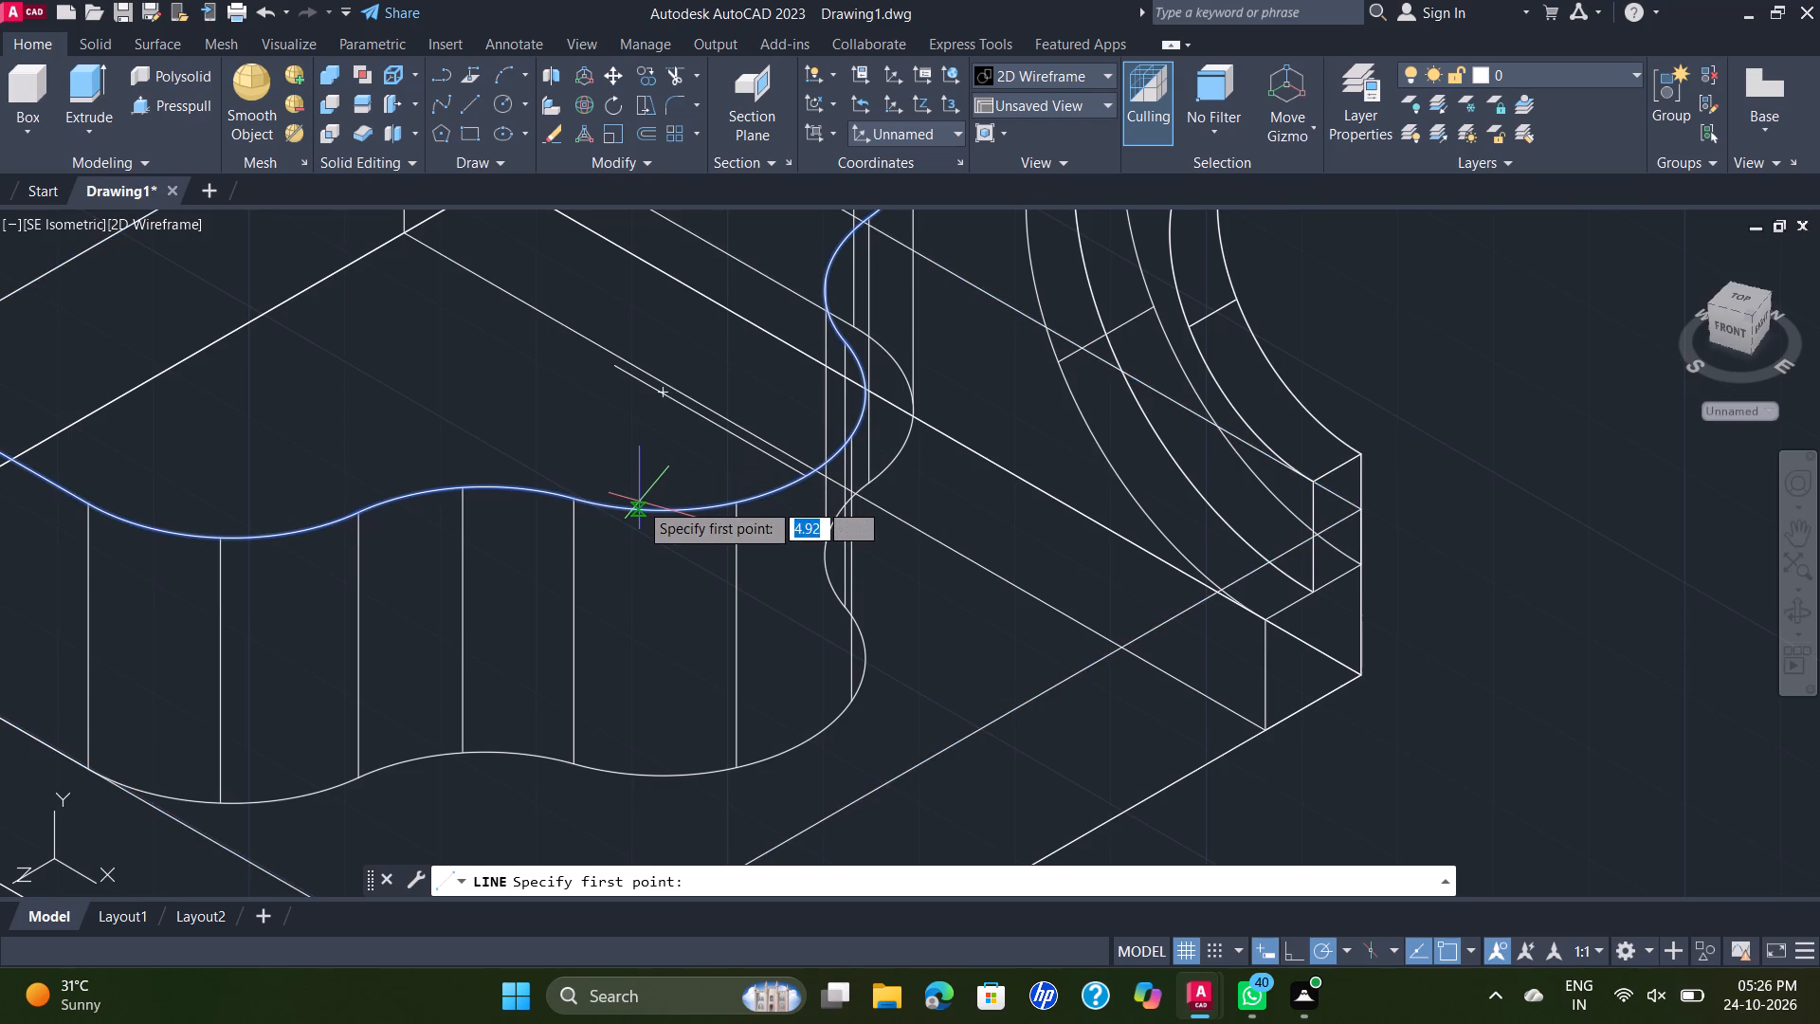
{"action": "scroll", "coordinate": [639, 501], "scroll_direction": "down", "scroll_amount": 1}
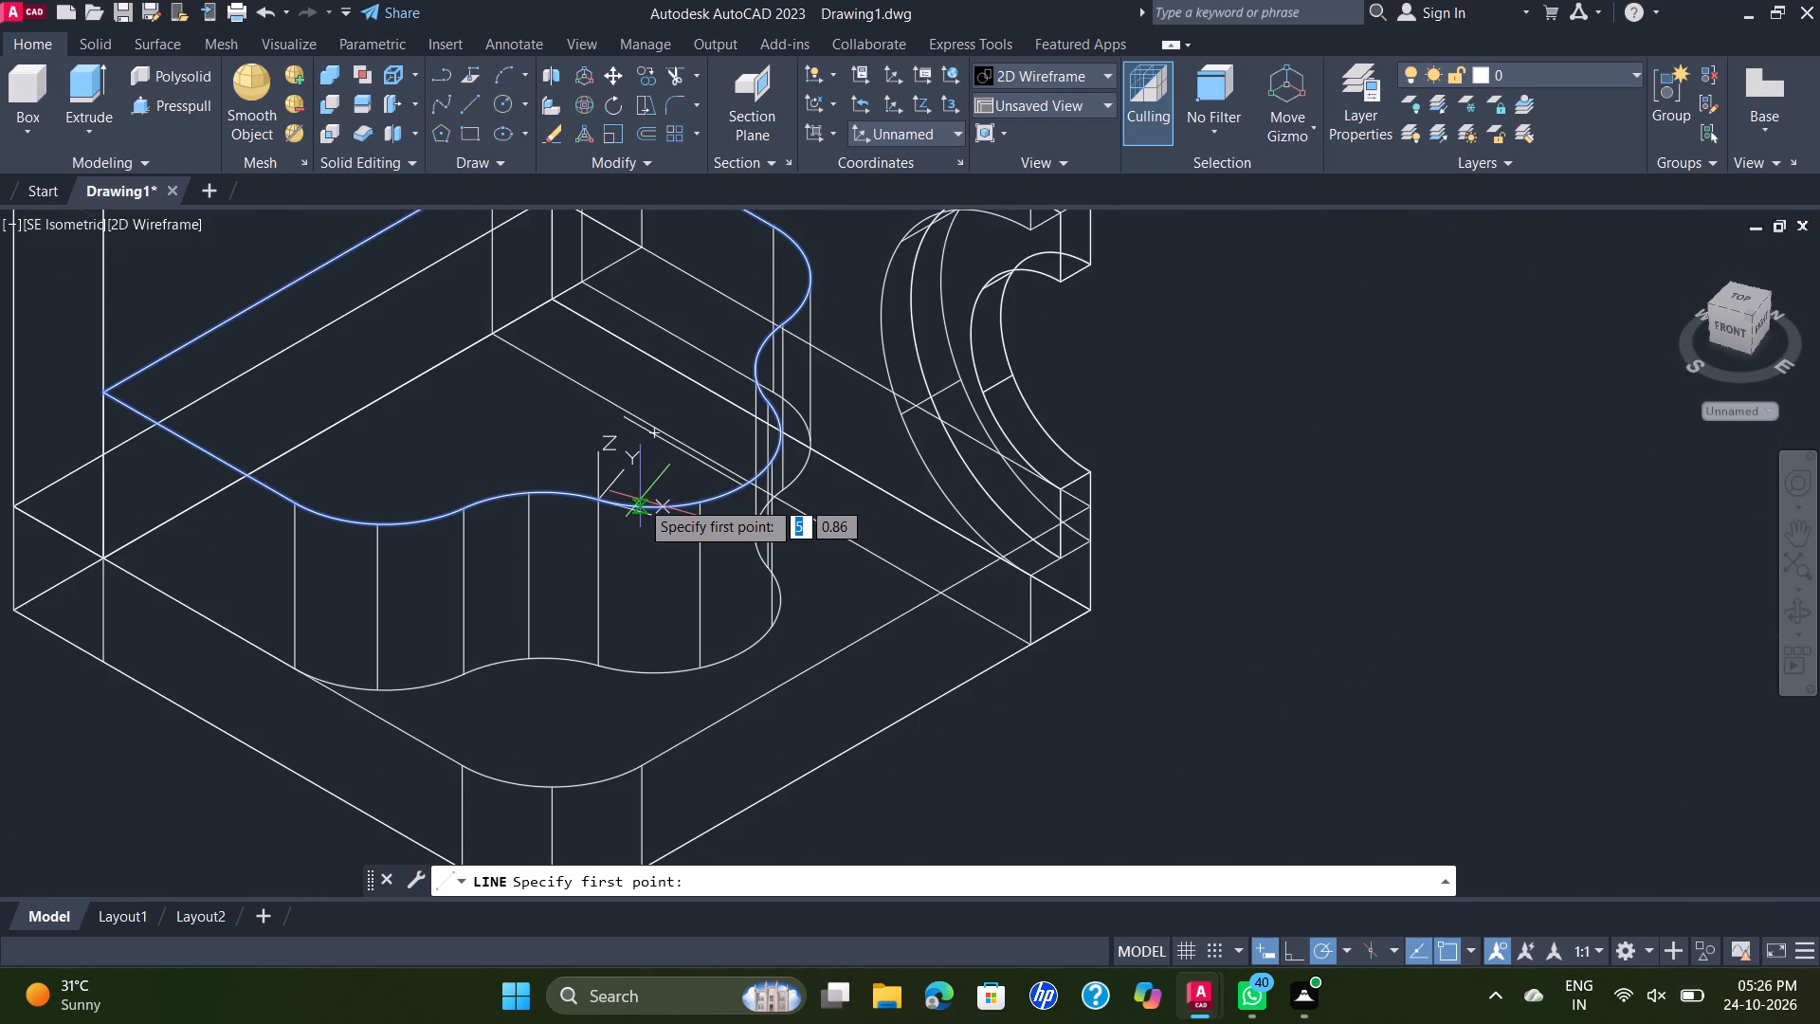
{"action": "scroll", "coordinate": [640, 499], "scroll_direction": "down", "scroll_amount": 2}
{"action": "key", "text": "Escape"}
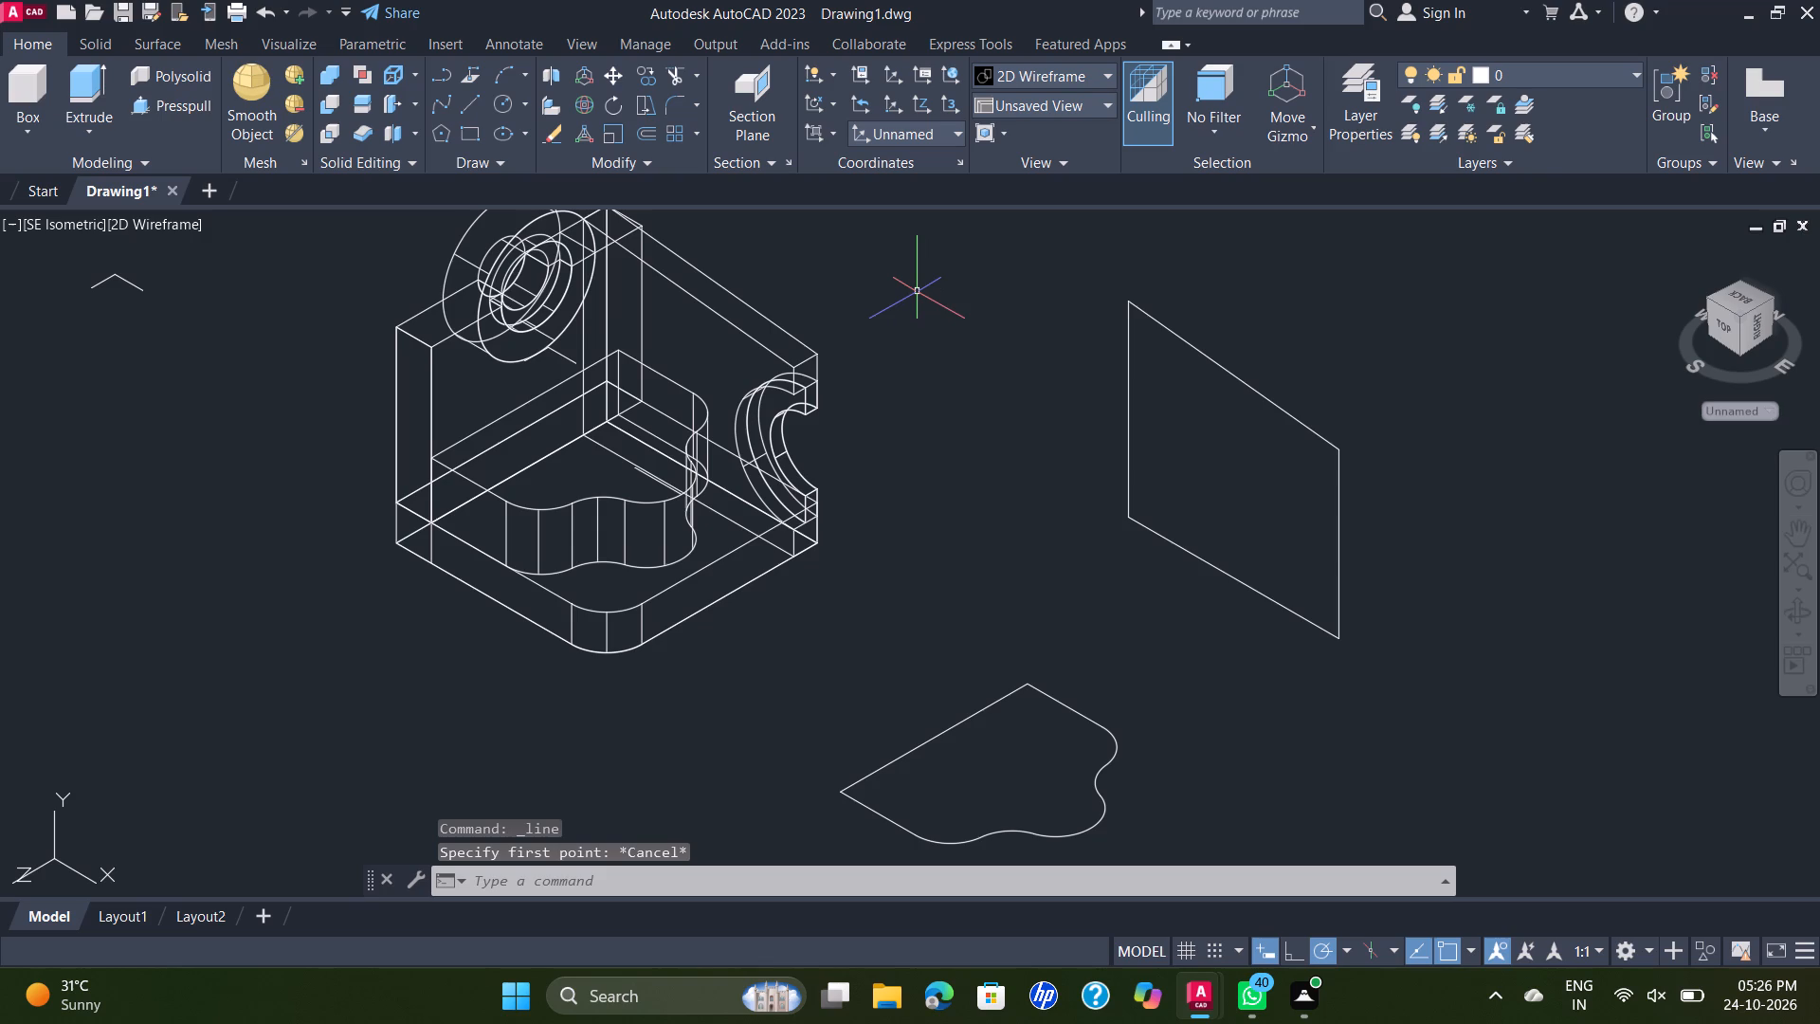
Examine the new line's position relative to the lobed block's outline and edges in the wireframe display.
{"action": "scroll", "coordinate": [917, 289], "scroll_direction": "up", "scroll_amount": 2}
{"action": "scroll", "coordinate": [917, 289], "scroll_direction": "down", "scroll_amount": 1}
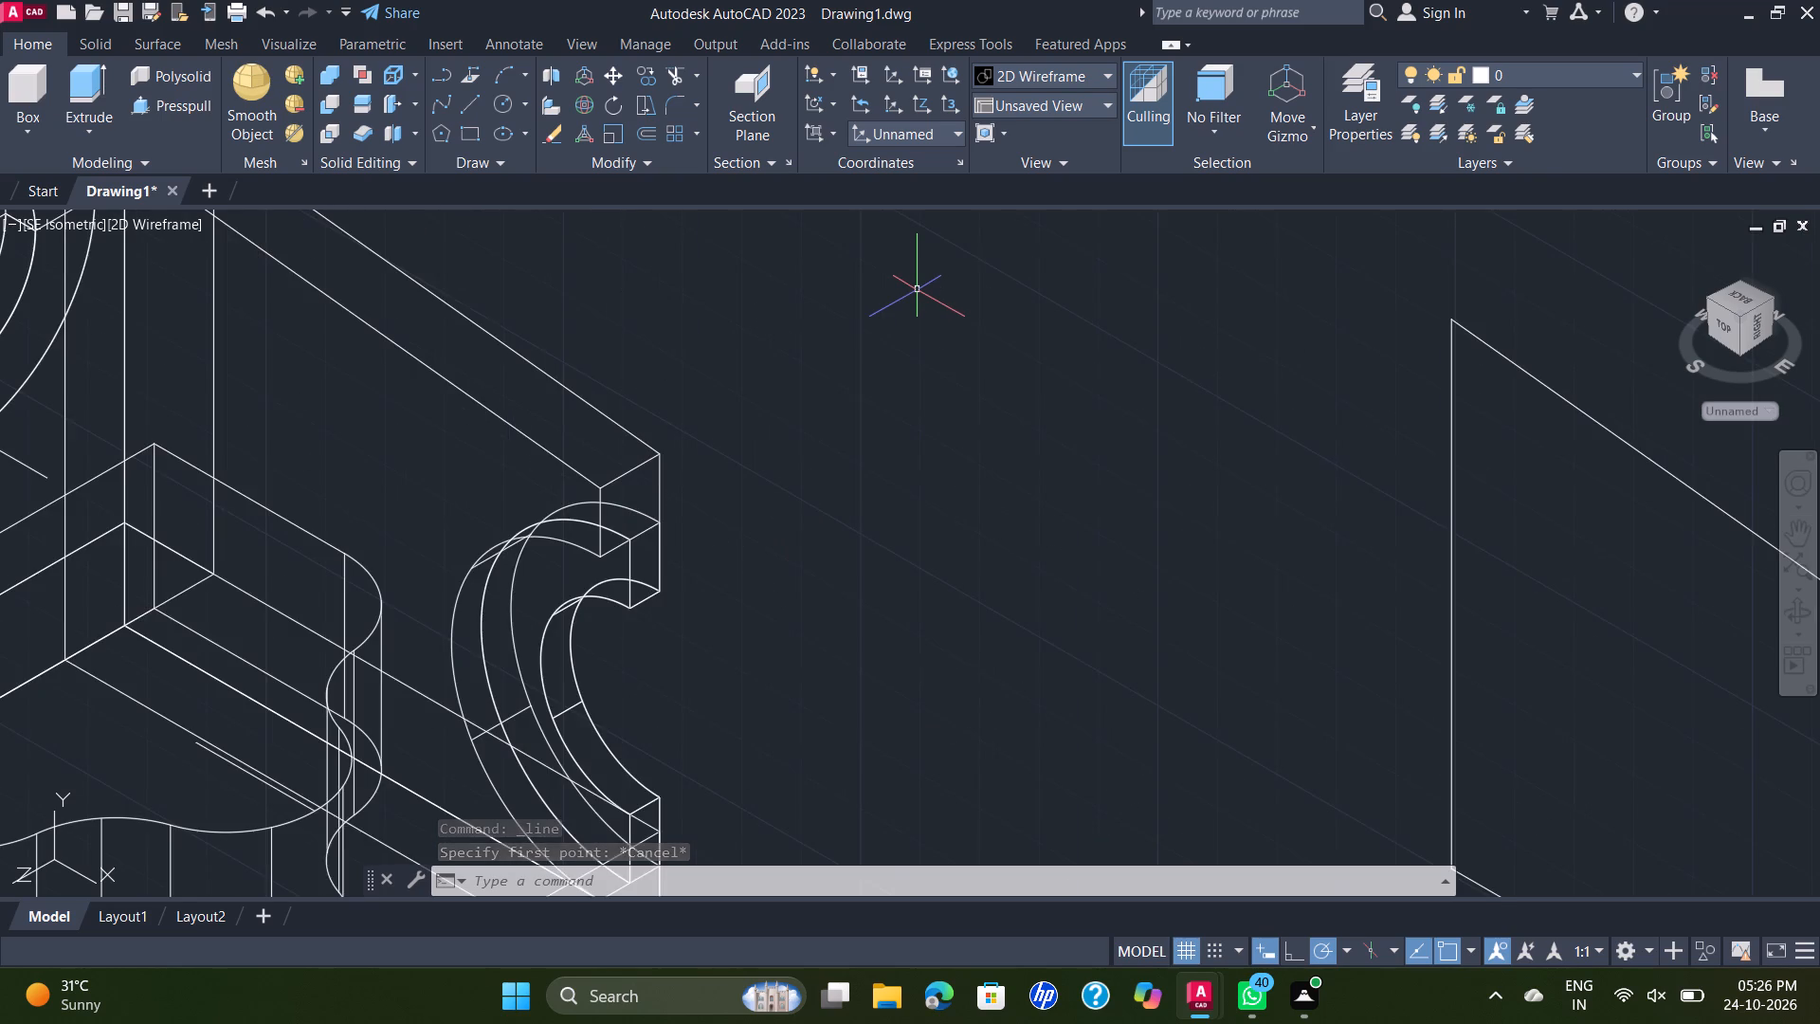
{"action": "scroll", "coordinate": [917, 289], "scroll_direction": "down", "scroll_amount": 1}
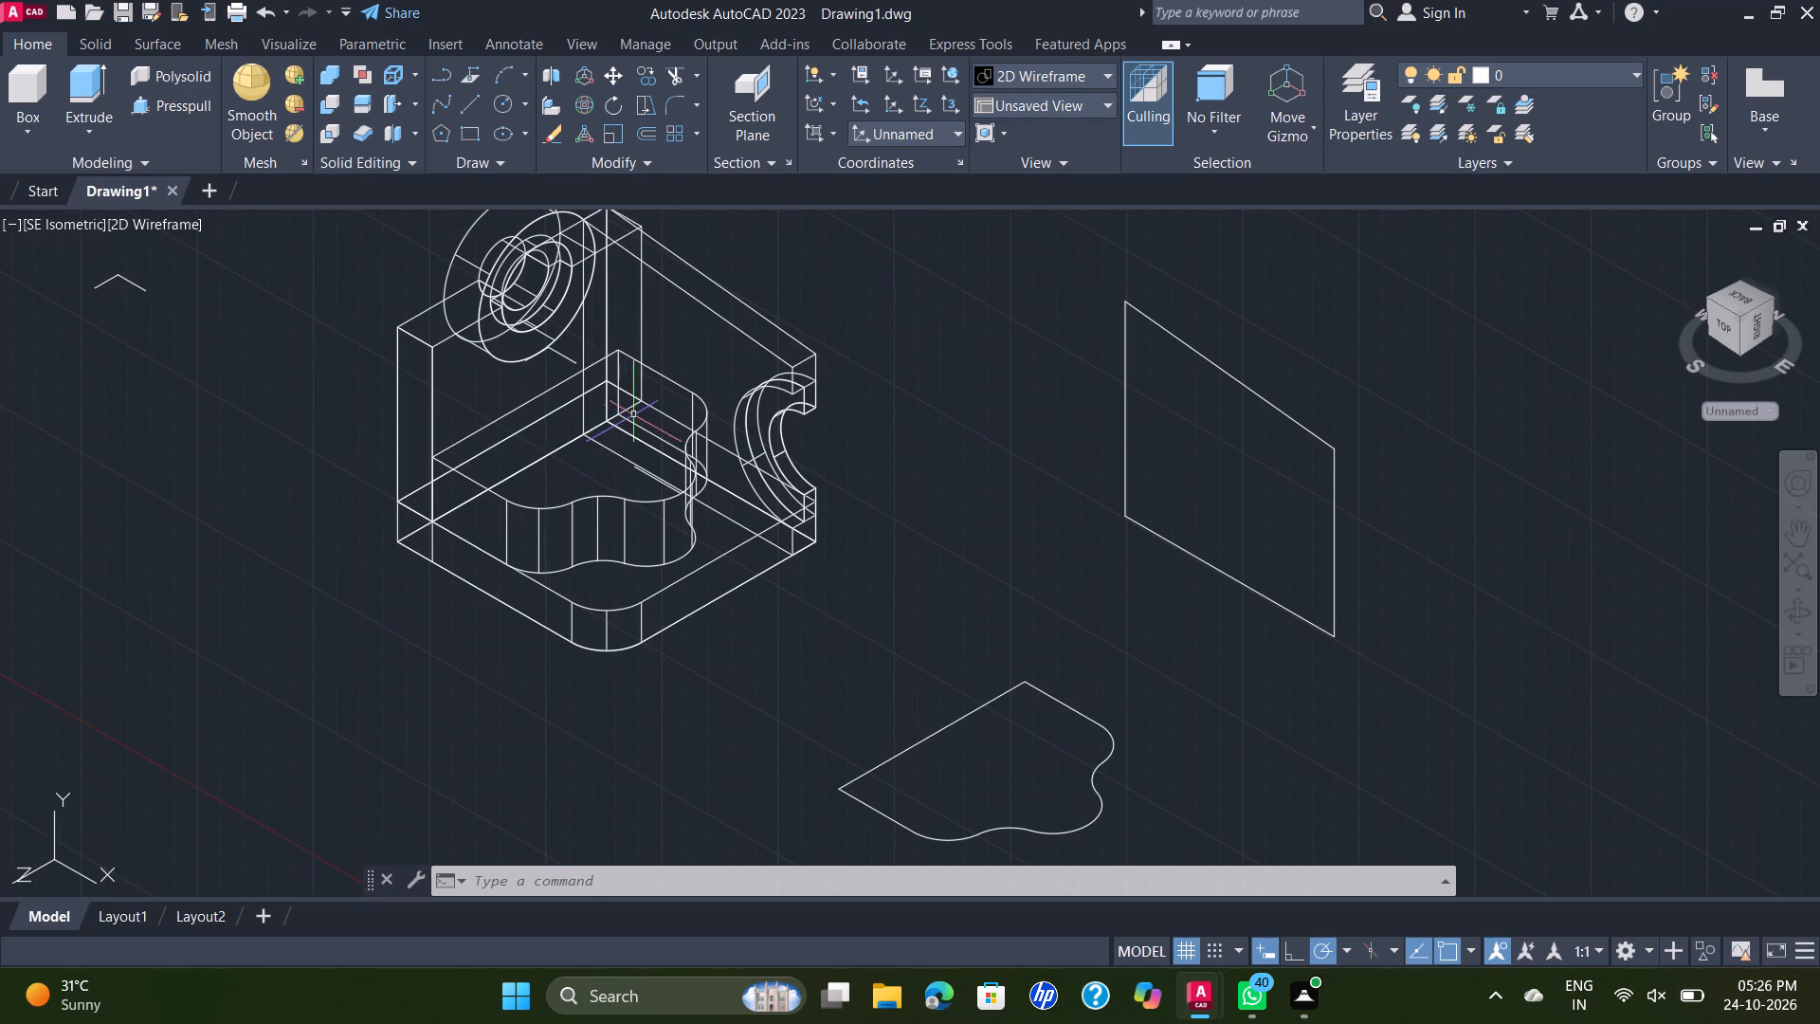
{"action": "scroll", "coordinate": [643, 429], "scroll_direction": "up", "scroll_amount": 2}
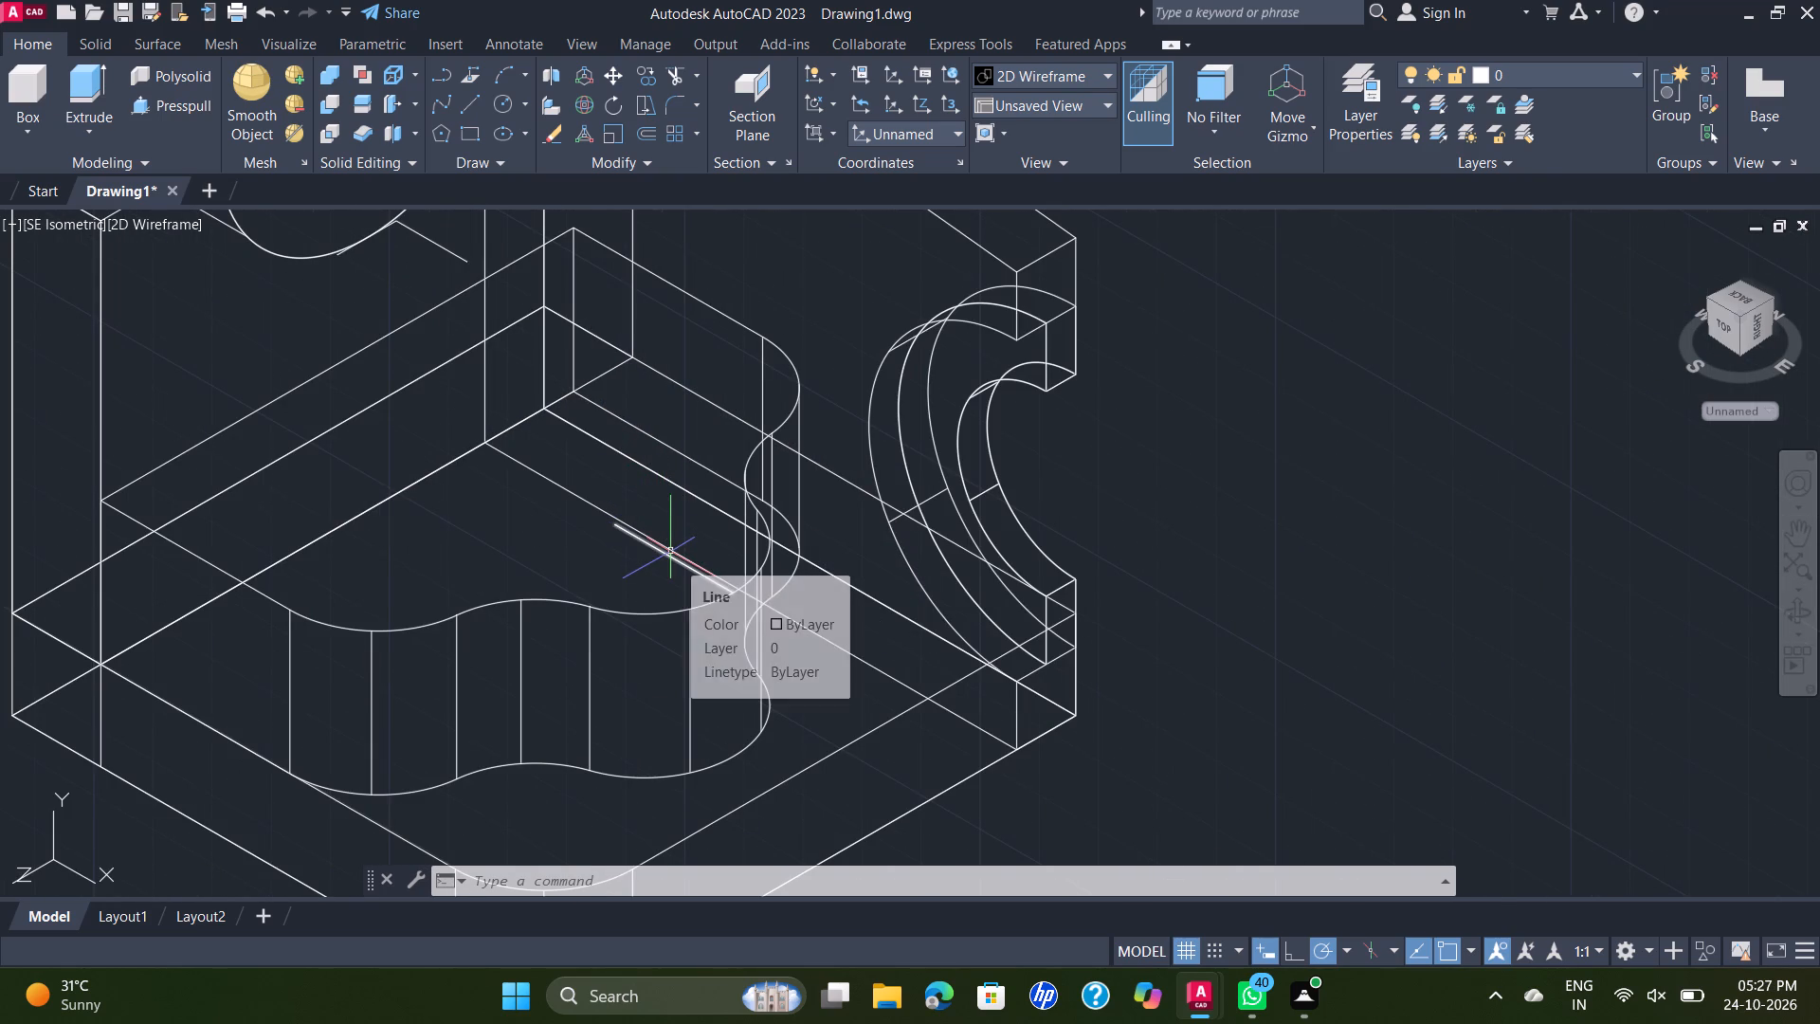
{"action": "scroll", "coordinate": [671, 552], "scroll_direction": "down", "scroll_amount": 1}
{"action": "scroll", "coordinate": [673, 553], "scroll_direction": "up", "scroll_amount": 3}
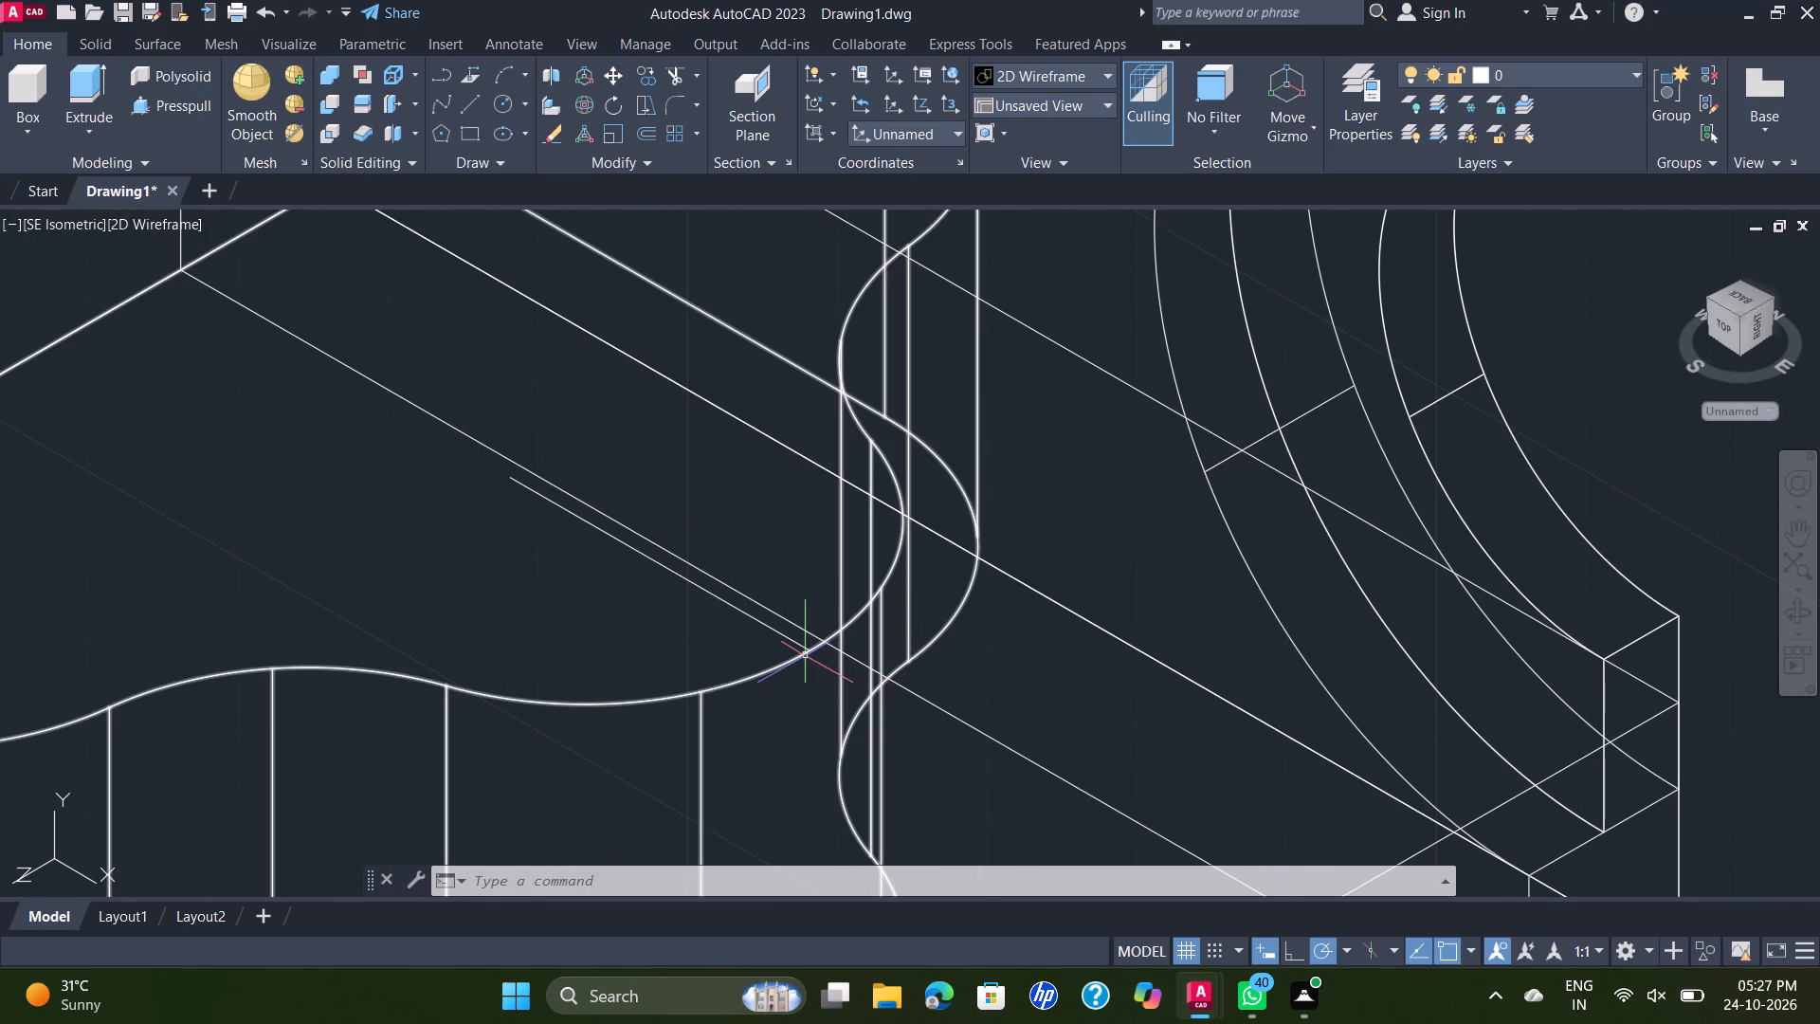
{"action": "scroll", "coordinate": [804, 654], "scroll_direction": "down", "scroll_amount": 3}
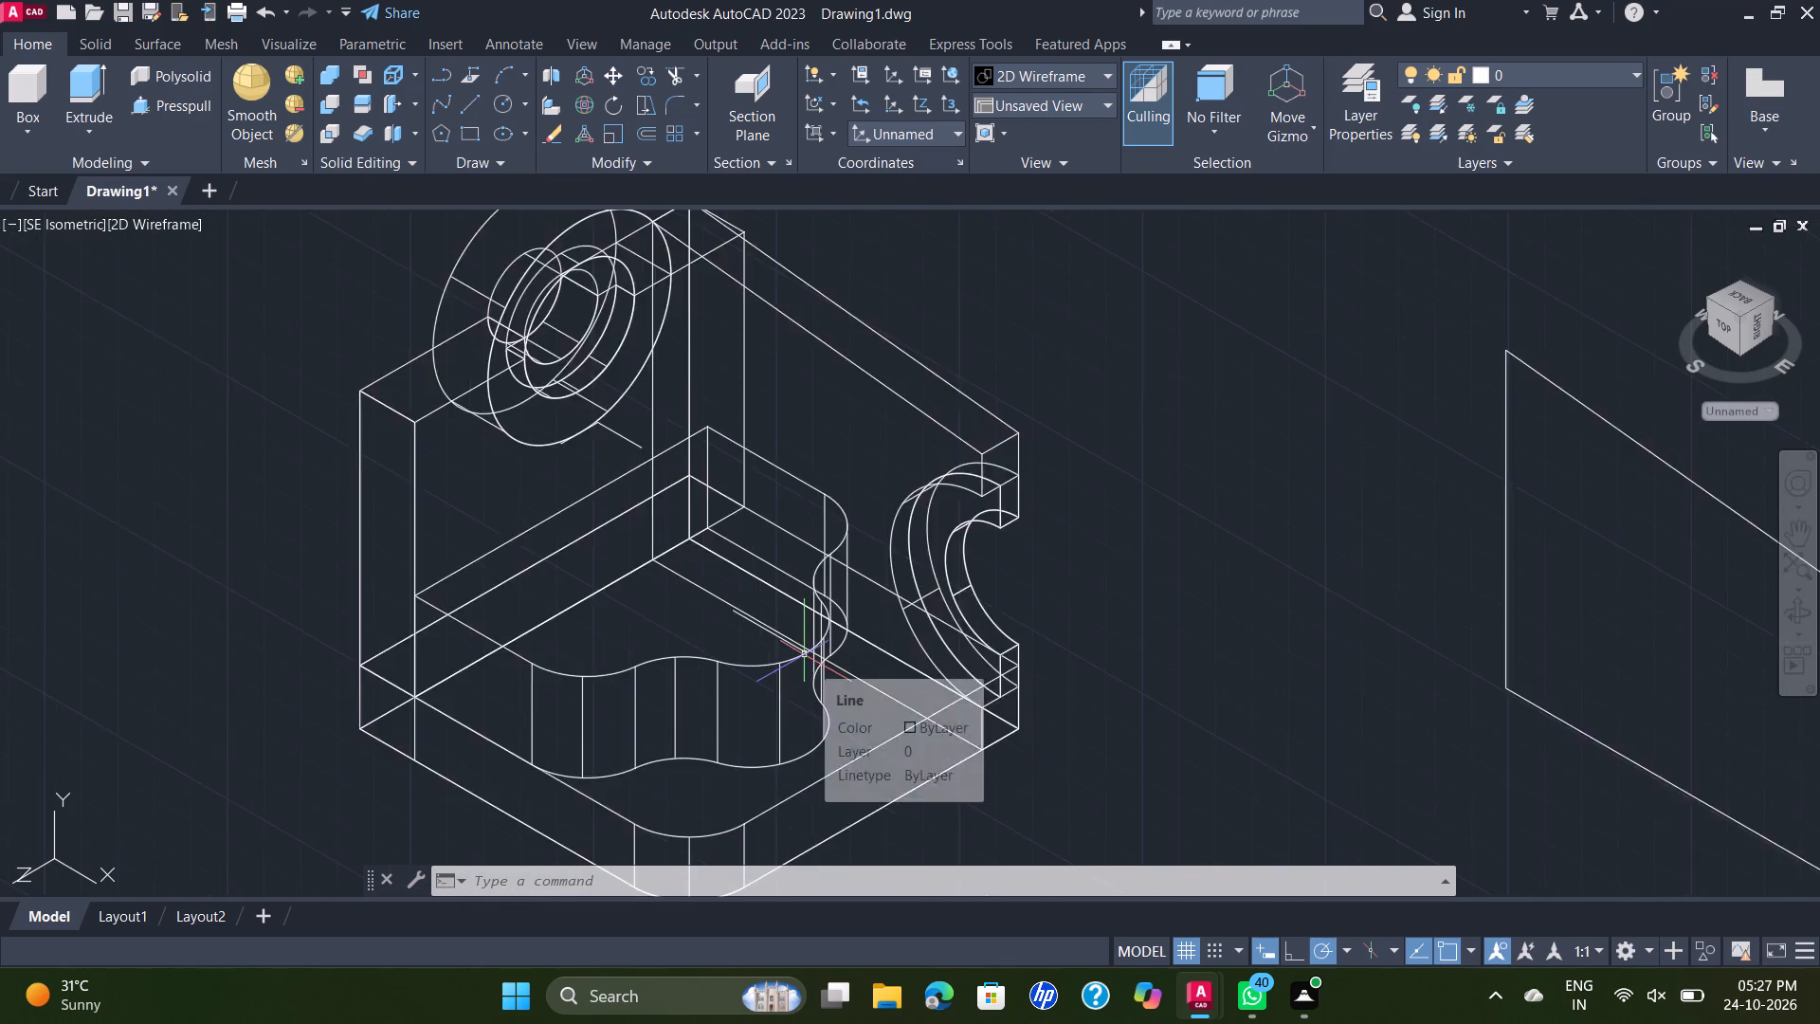
{"action": "scroll", "coordinate": [804, 654], "scroll_direction": "down", "scroll_amount": 1}
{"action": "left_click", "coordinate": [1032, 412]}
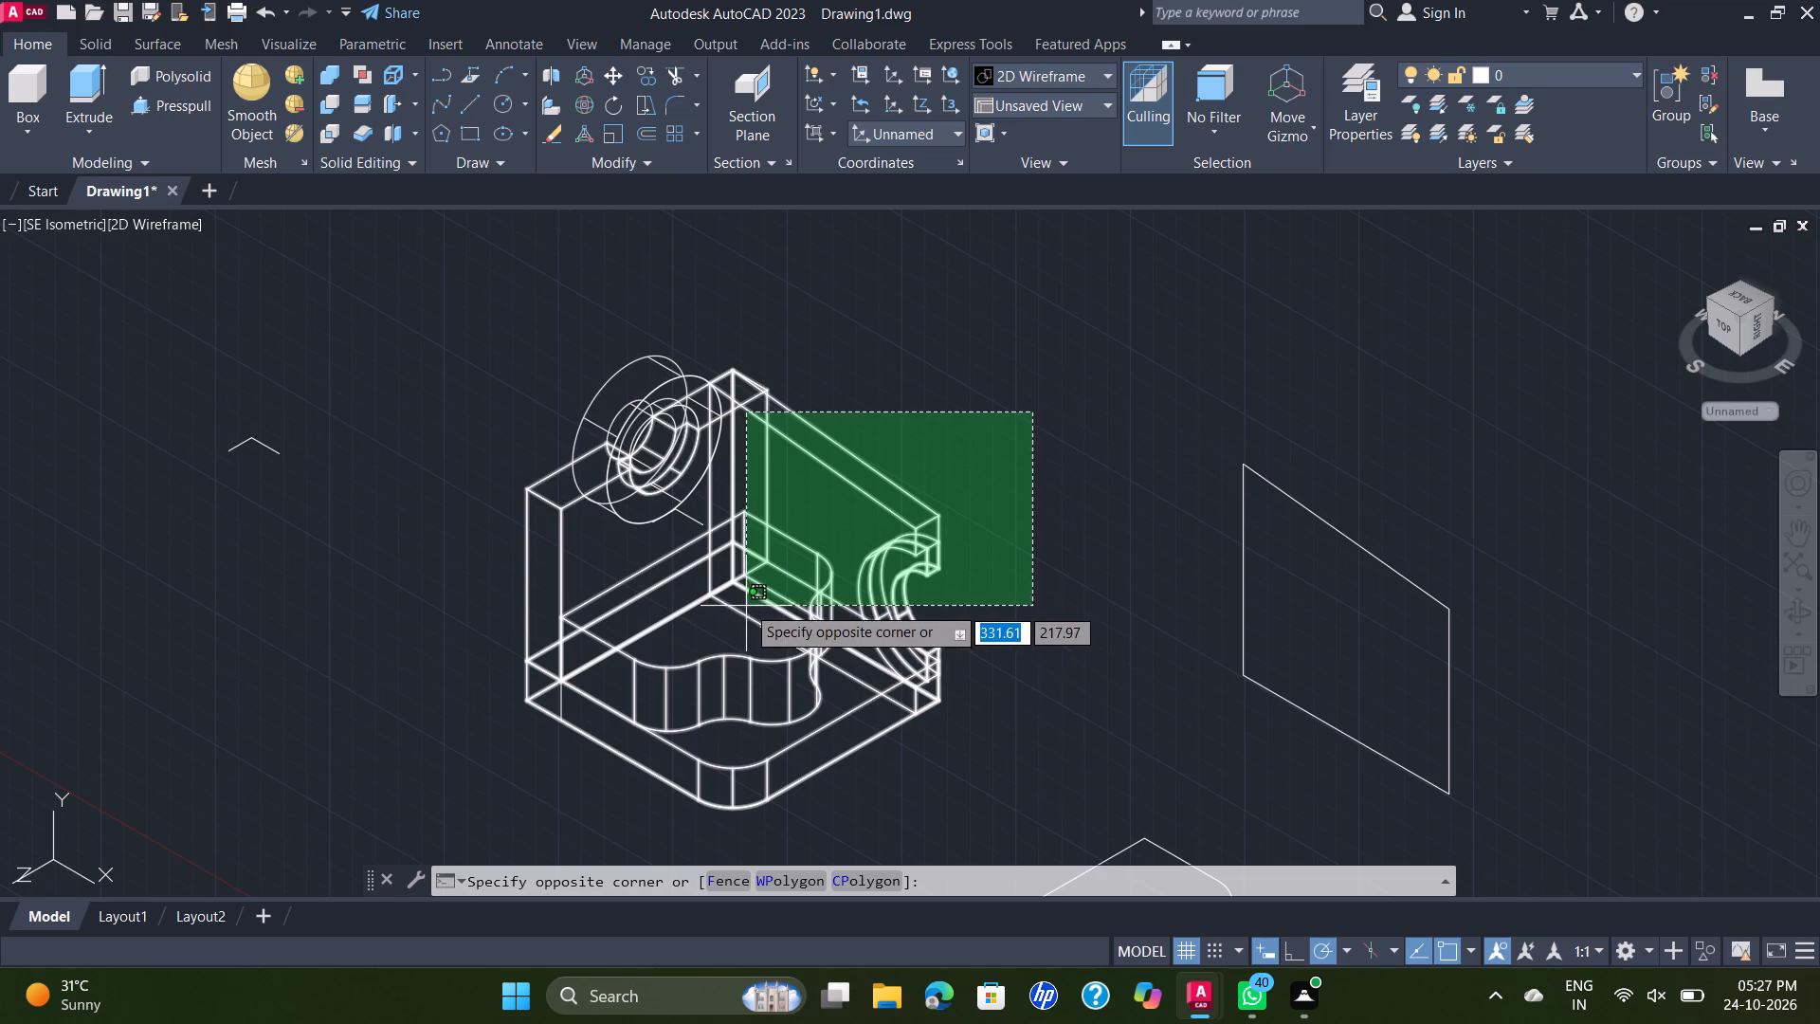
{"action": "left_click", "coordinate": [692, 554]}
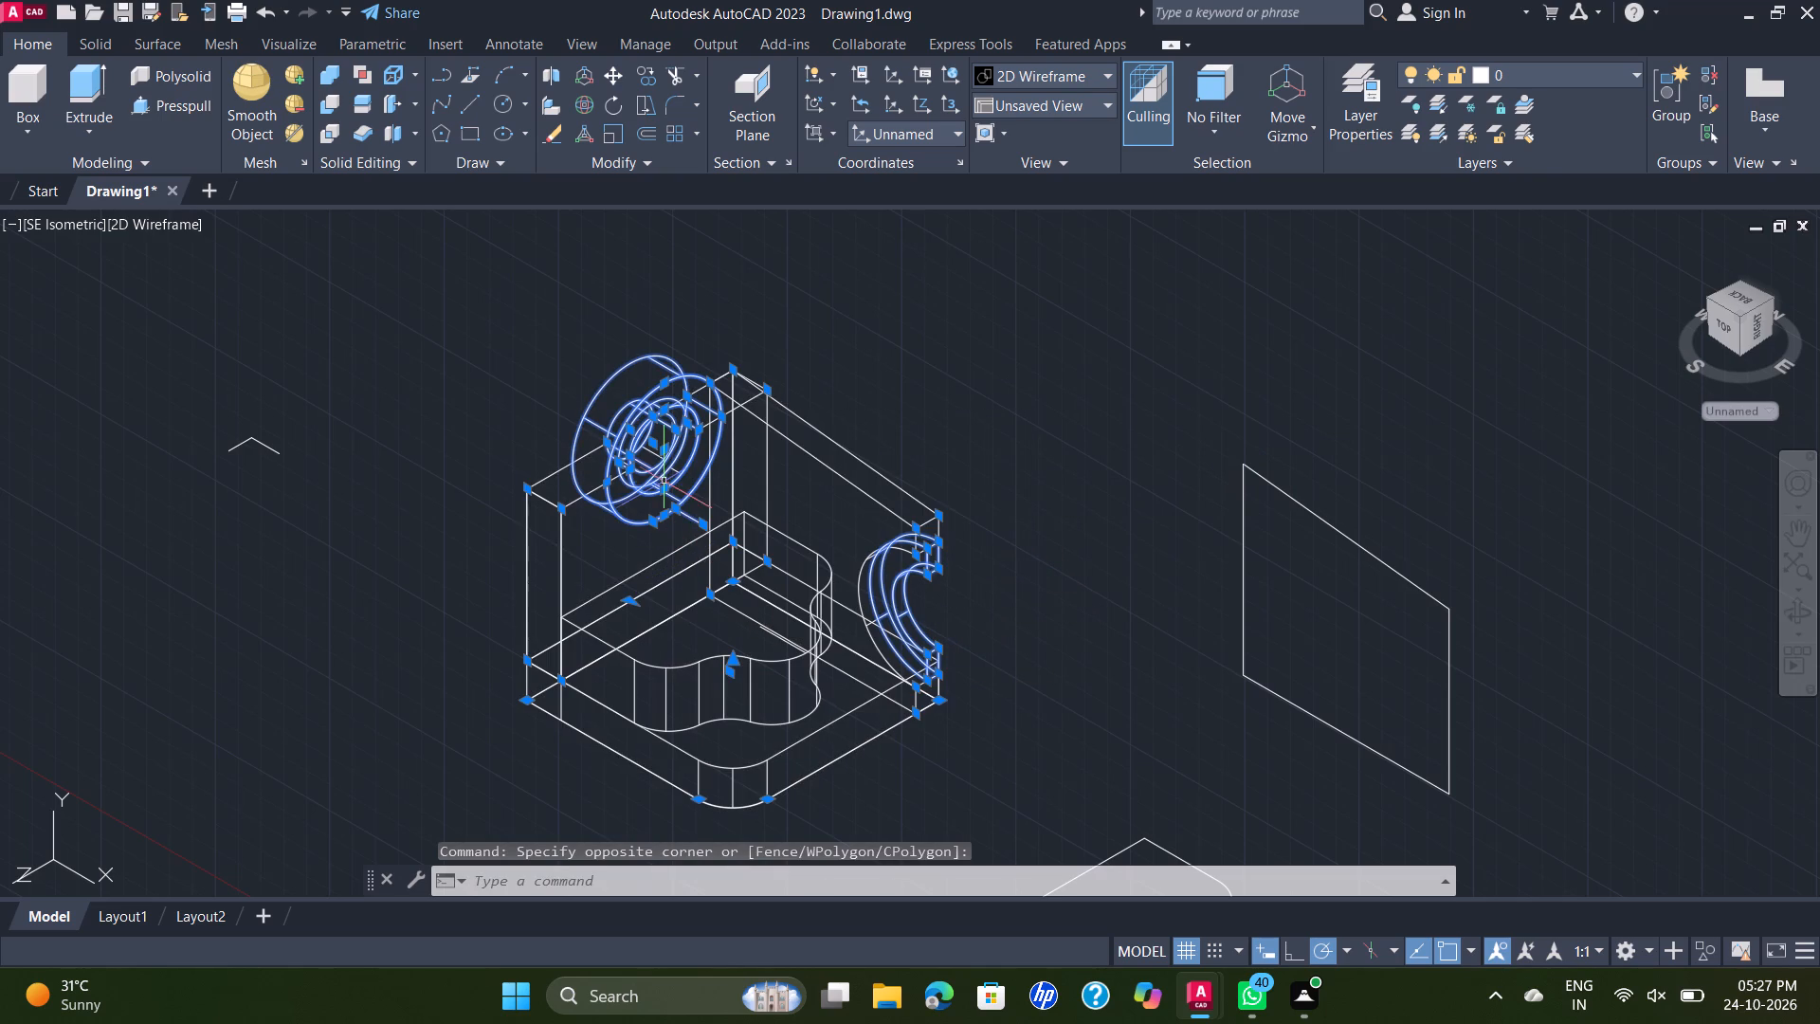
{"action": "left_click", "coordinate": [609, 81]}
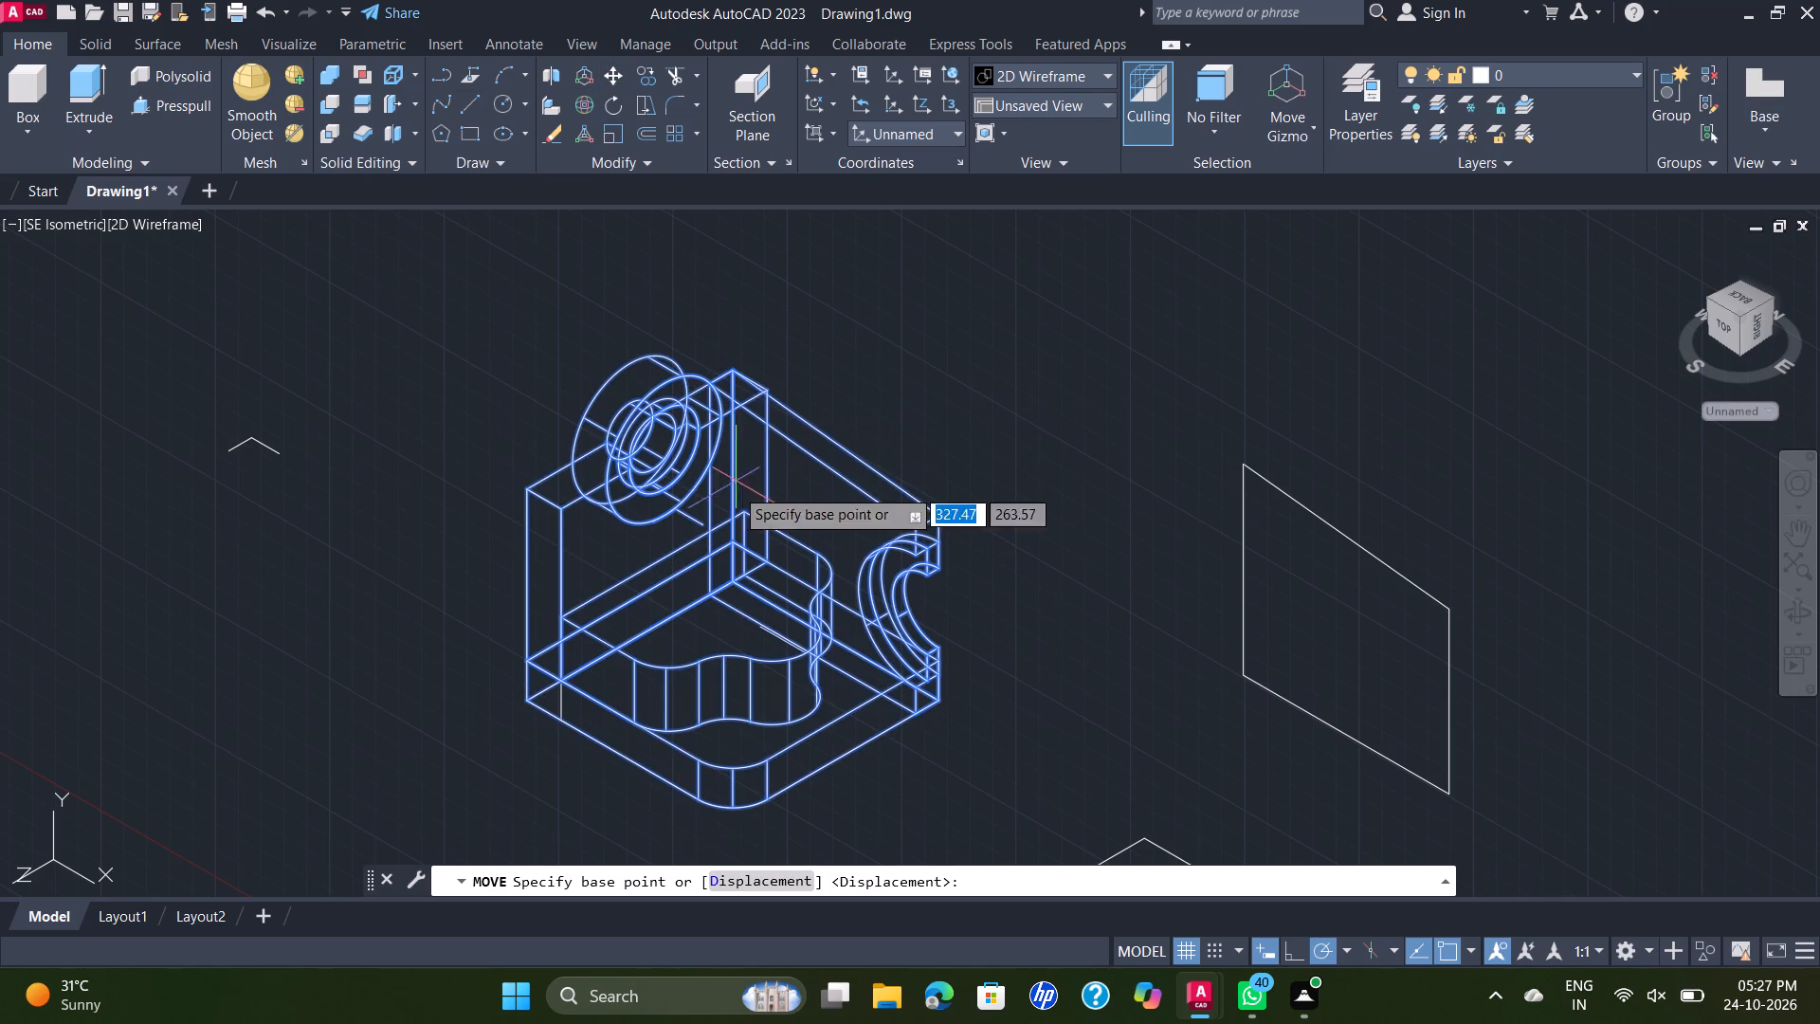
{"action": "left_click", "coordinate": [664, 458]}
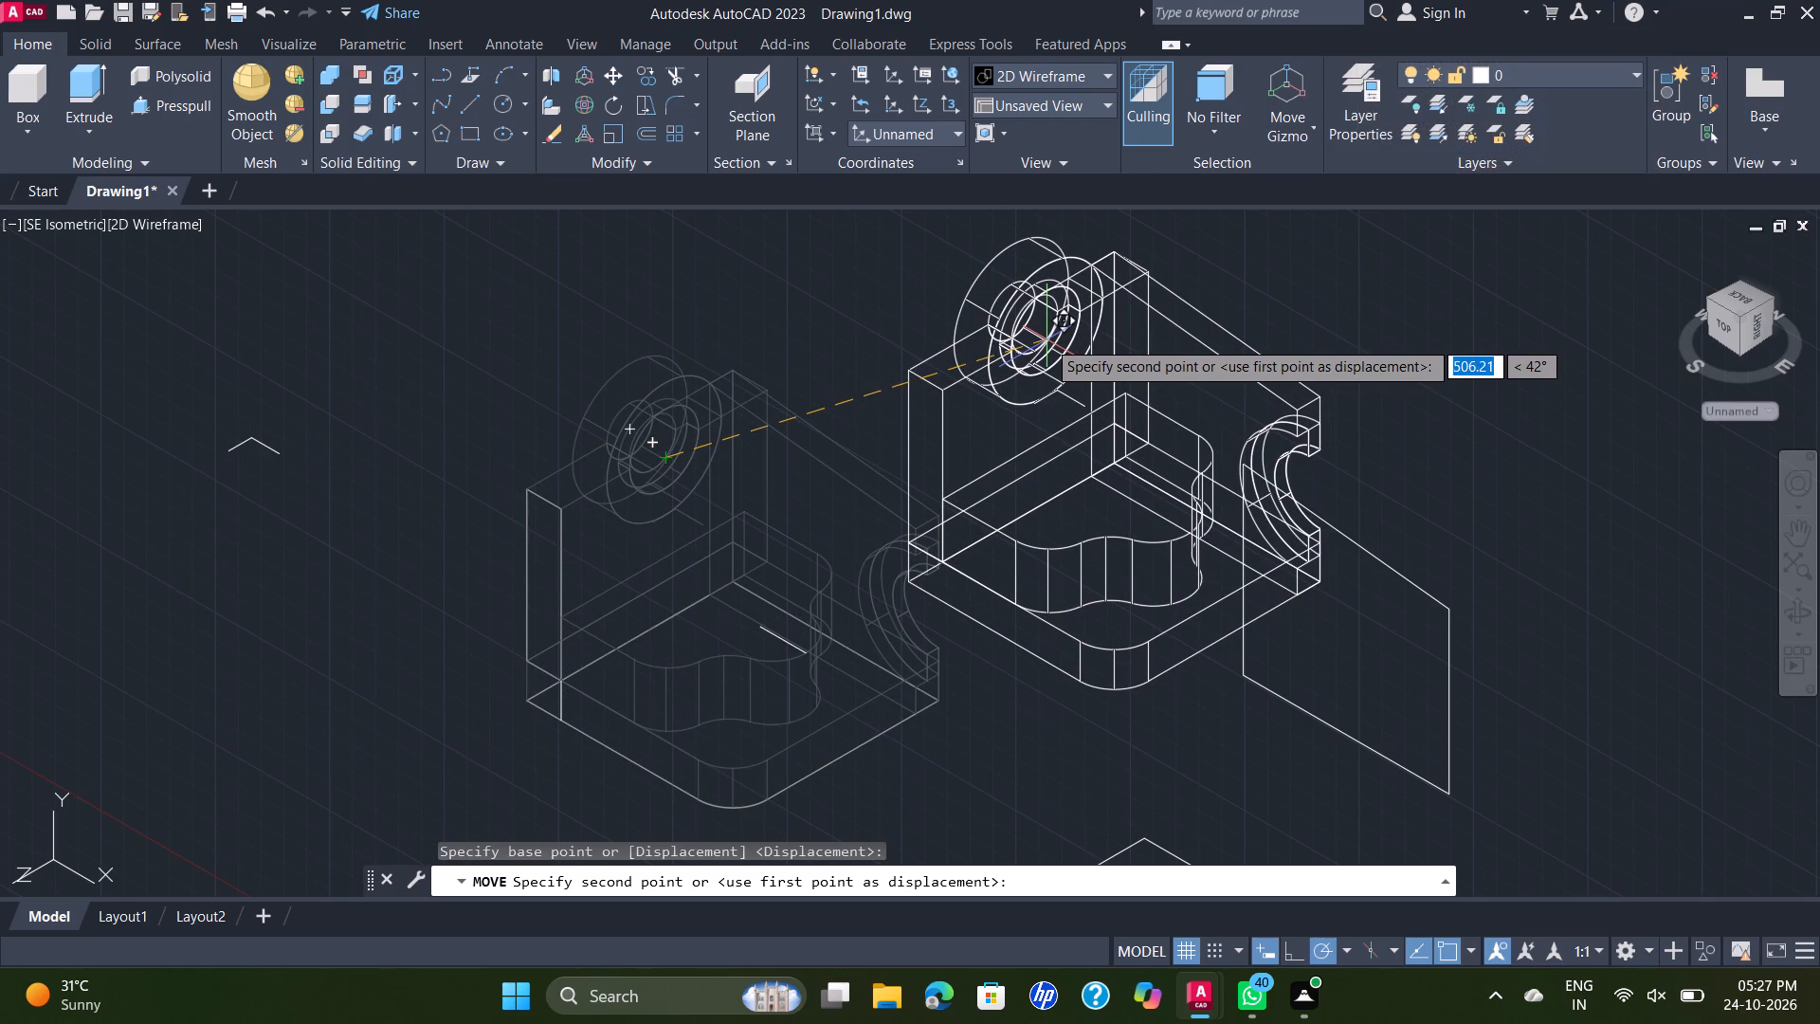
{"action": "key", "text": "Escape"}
Change the visual style to Shades of Gray.
{"action": "scroll", "coordinate": [1312, 465], "scroll_direction": "down", "scroll_amount": 2}
{"action": "scroll", "coordinate": [1262, 650], "scroll_direction": "up", "scroll_amount": 2}
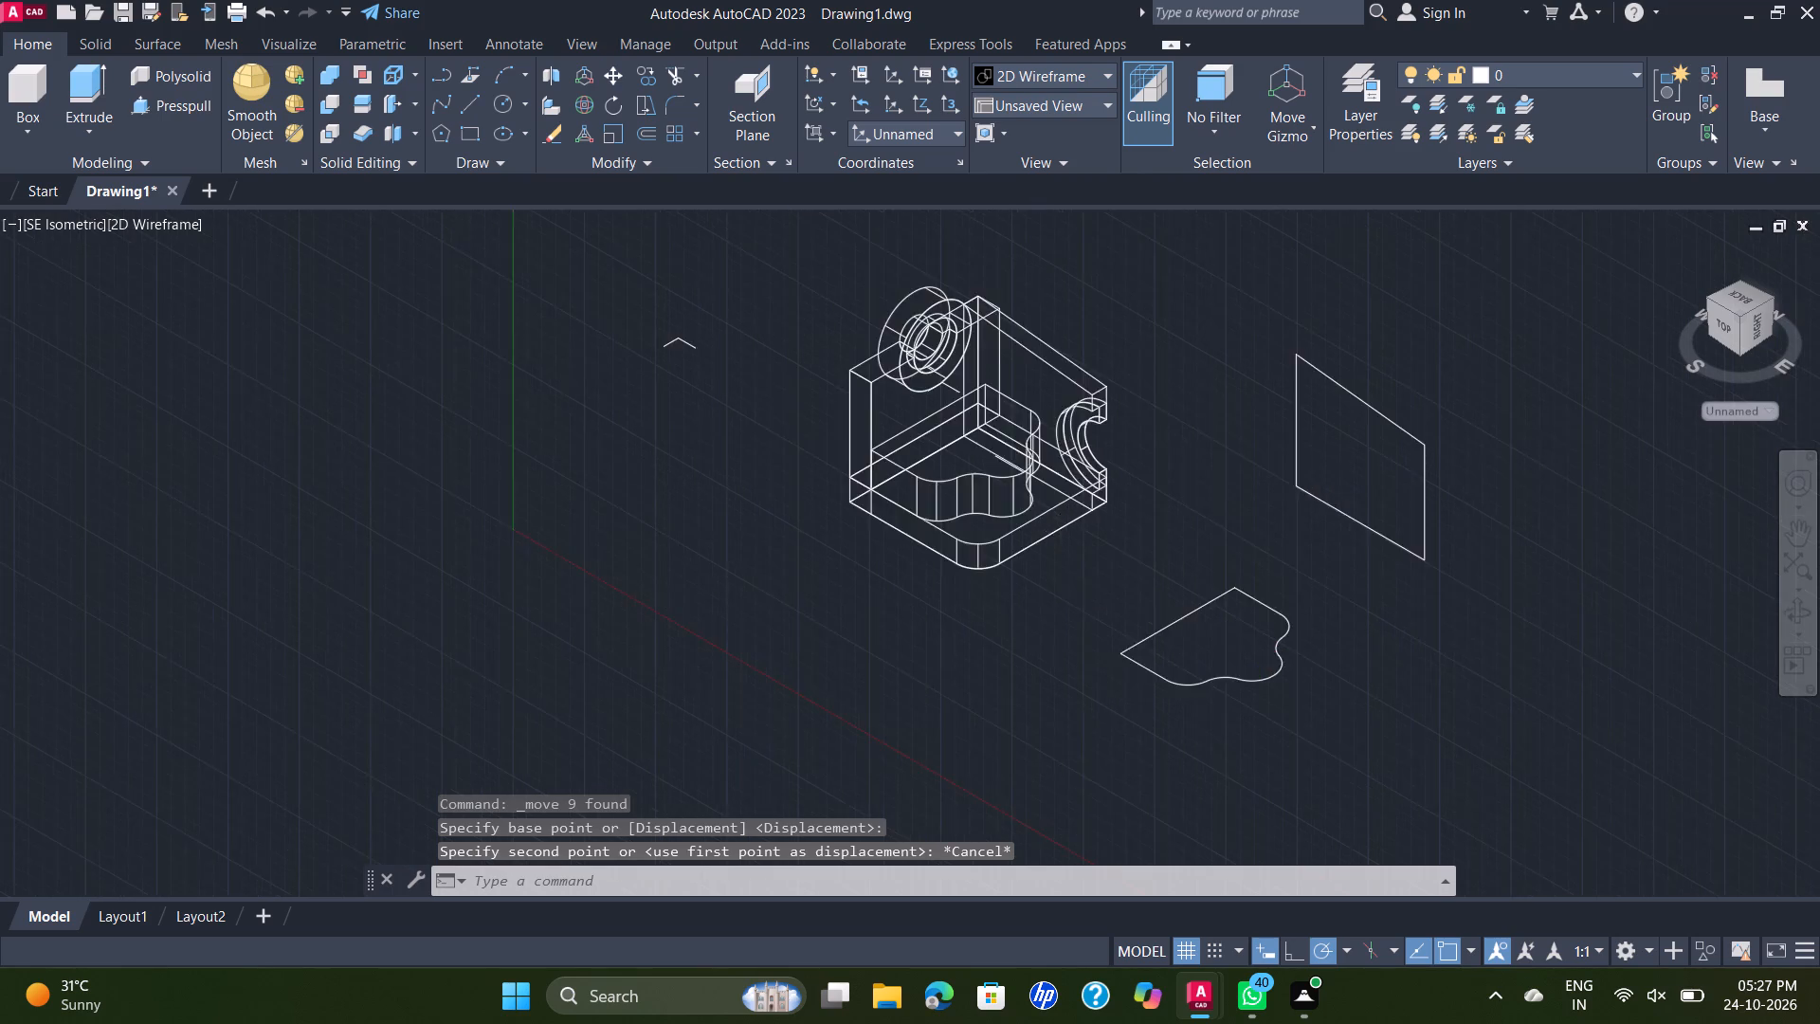
{"action": "middle_click_drag", "start_coordinate": [1339, 636], "coordinate": [1206, 616]}
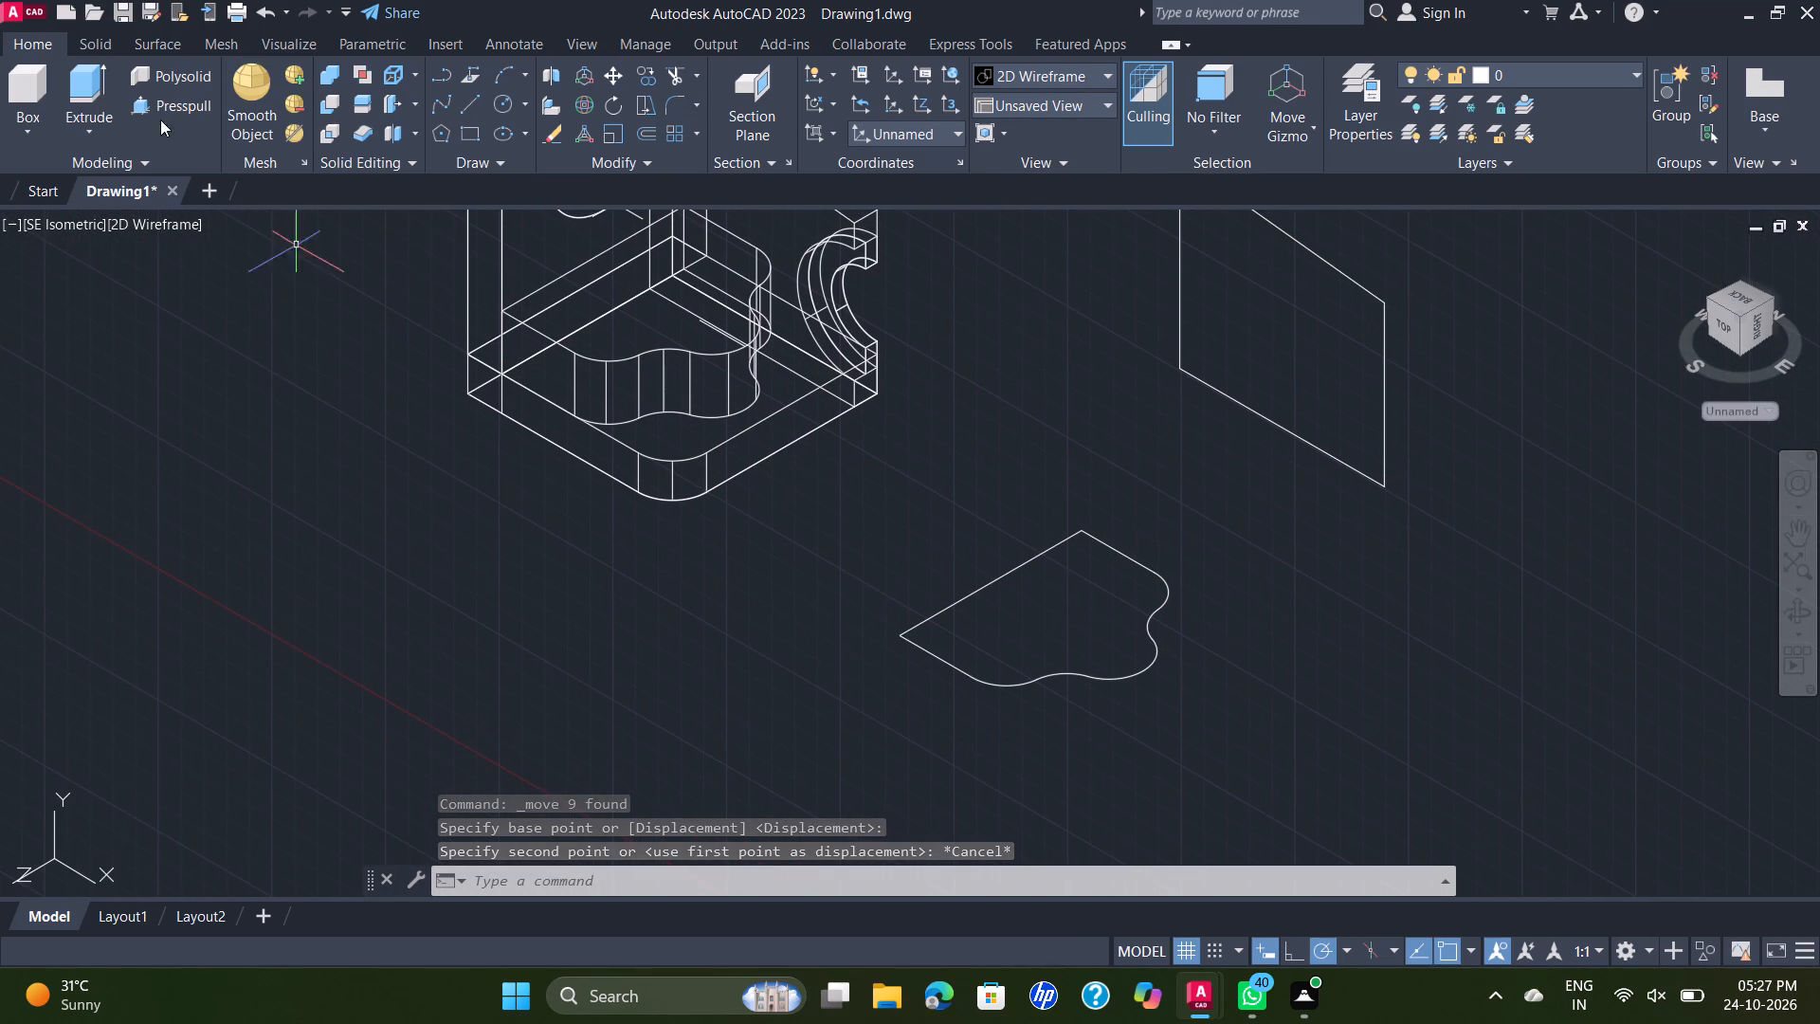
{"action": "left_click", "coordinate": [121, 218]}
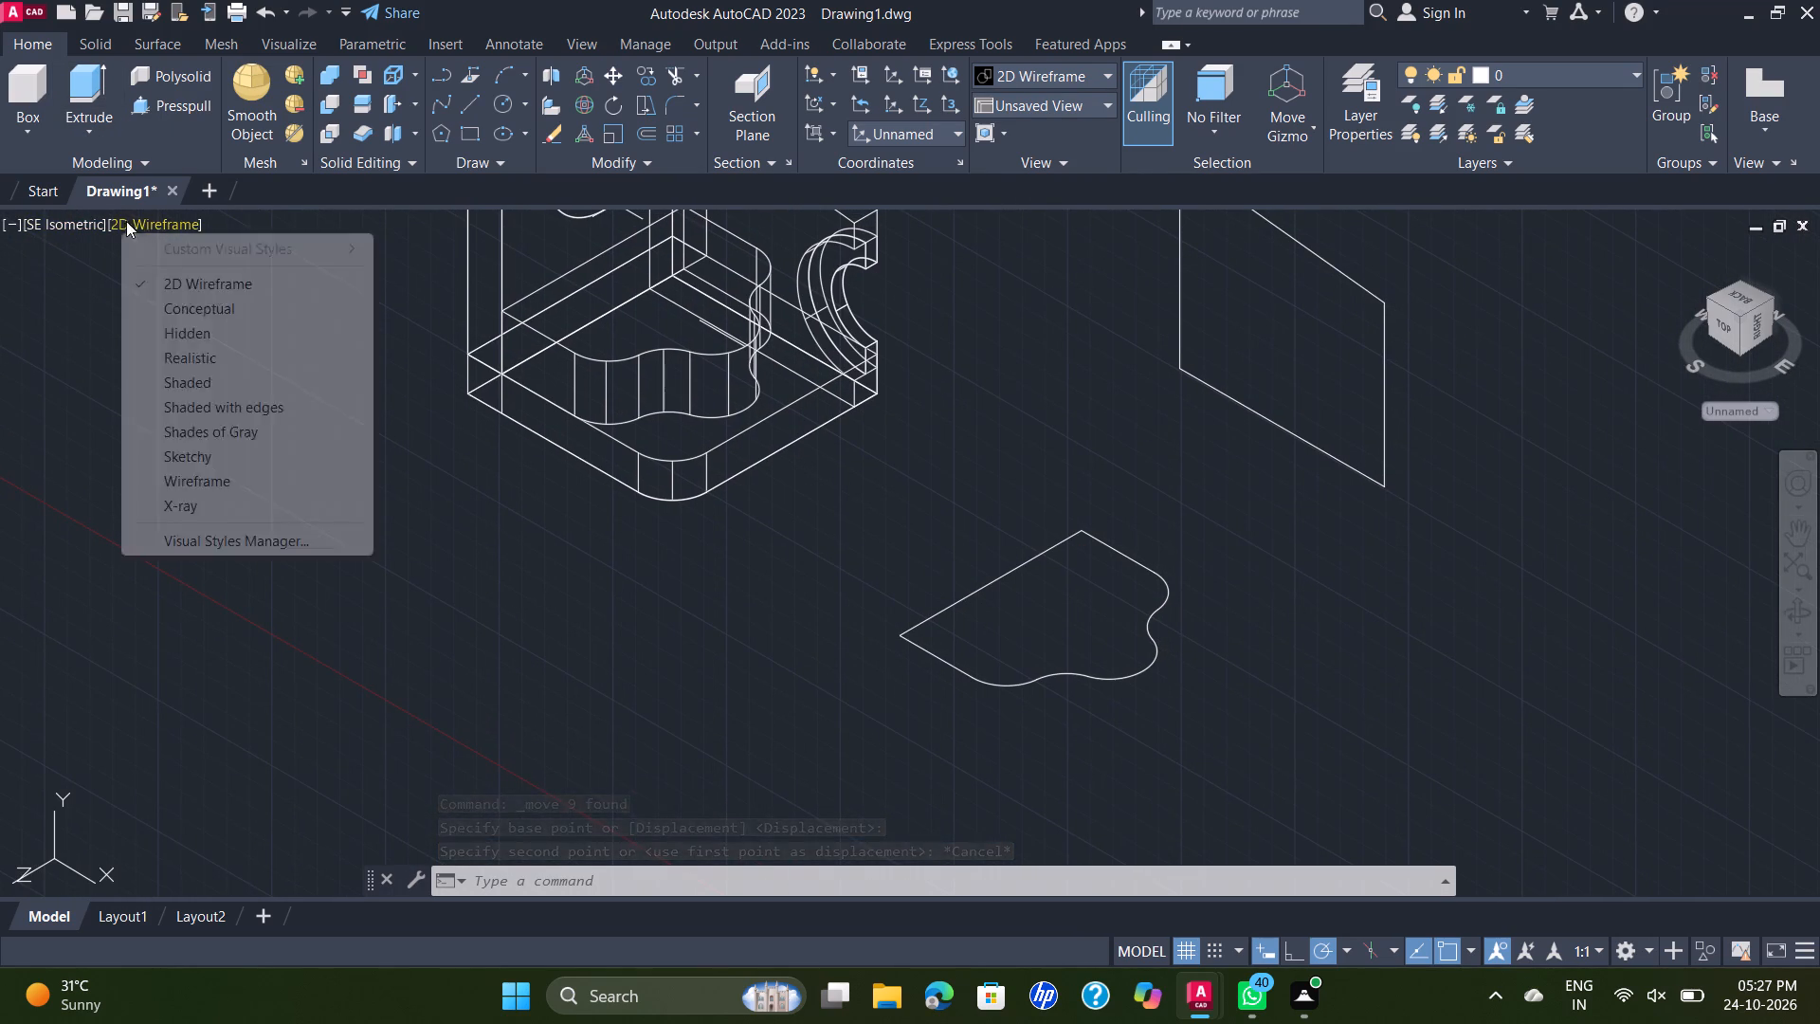
{"action": "left_click", "coordinate": [228, 423]}
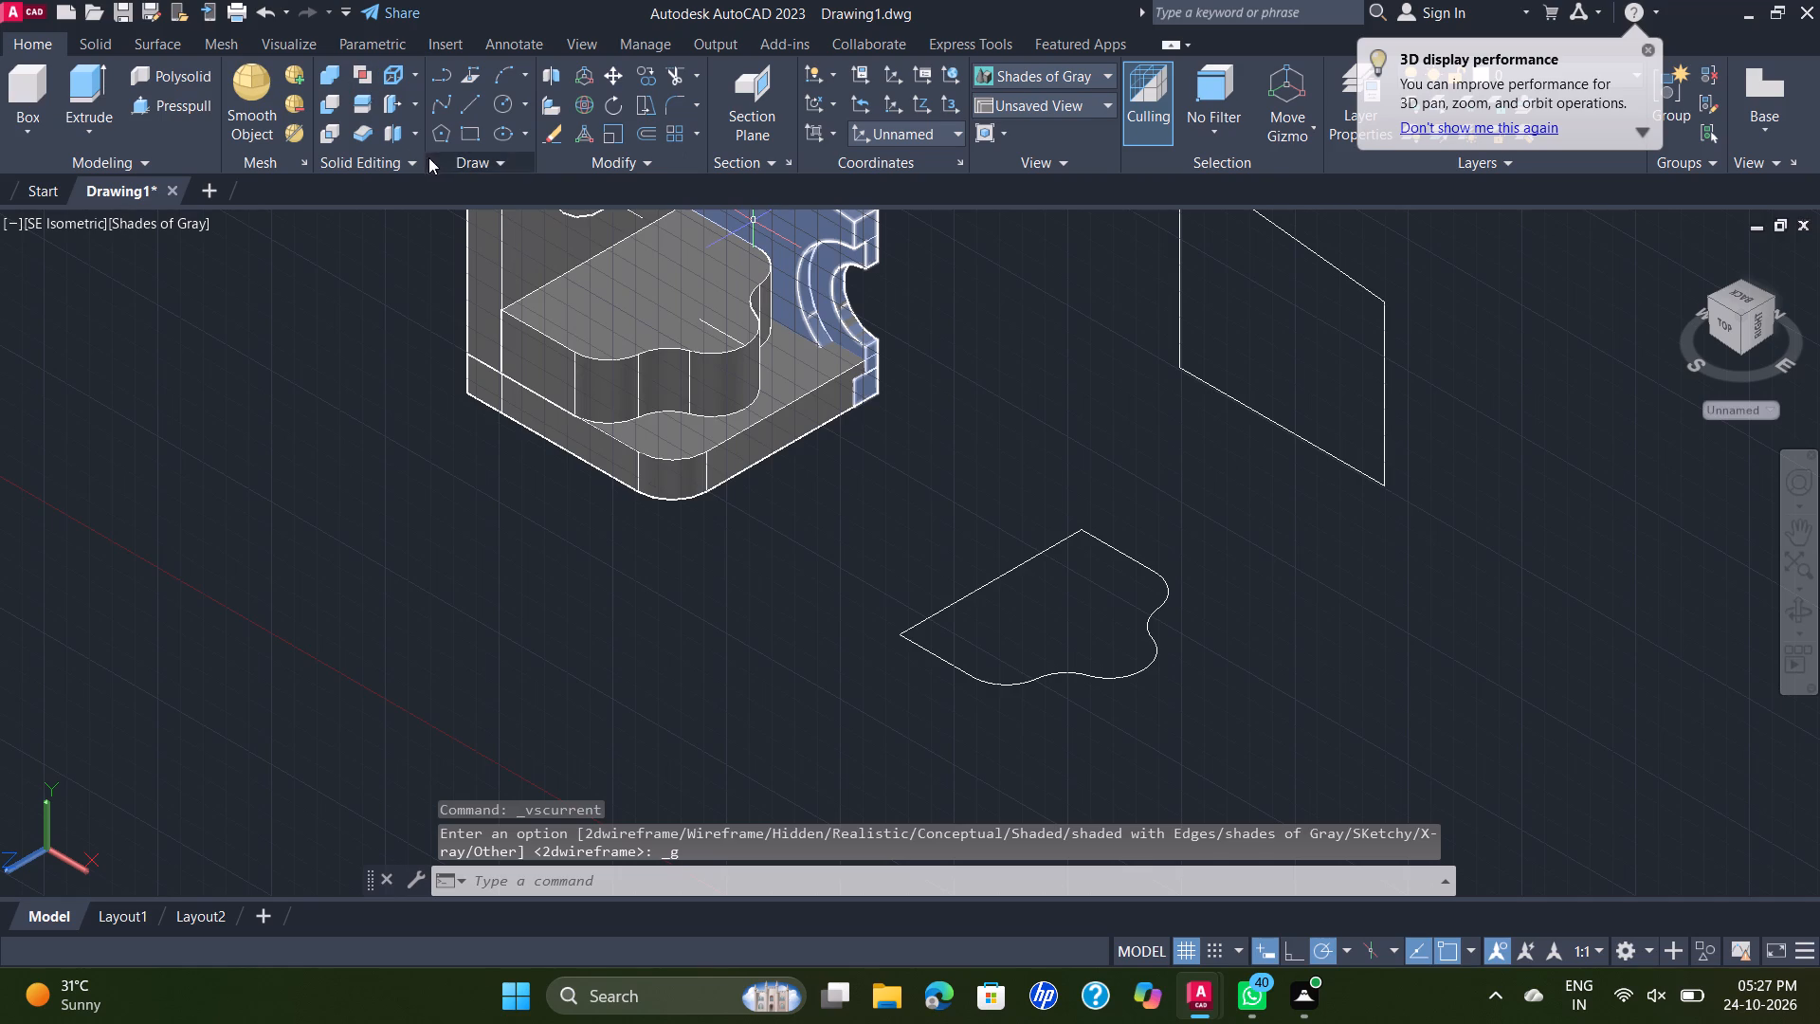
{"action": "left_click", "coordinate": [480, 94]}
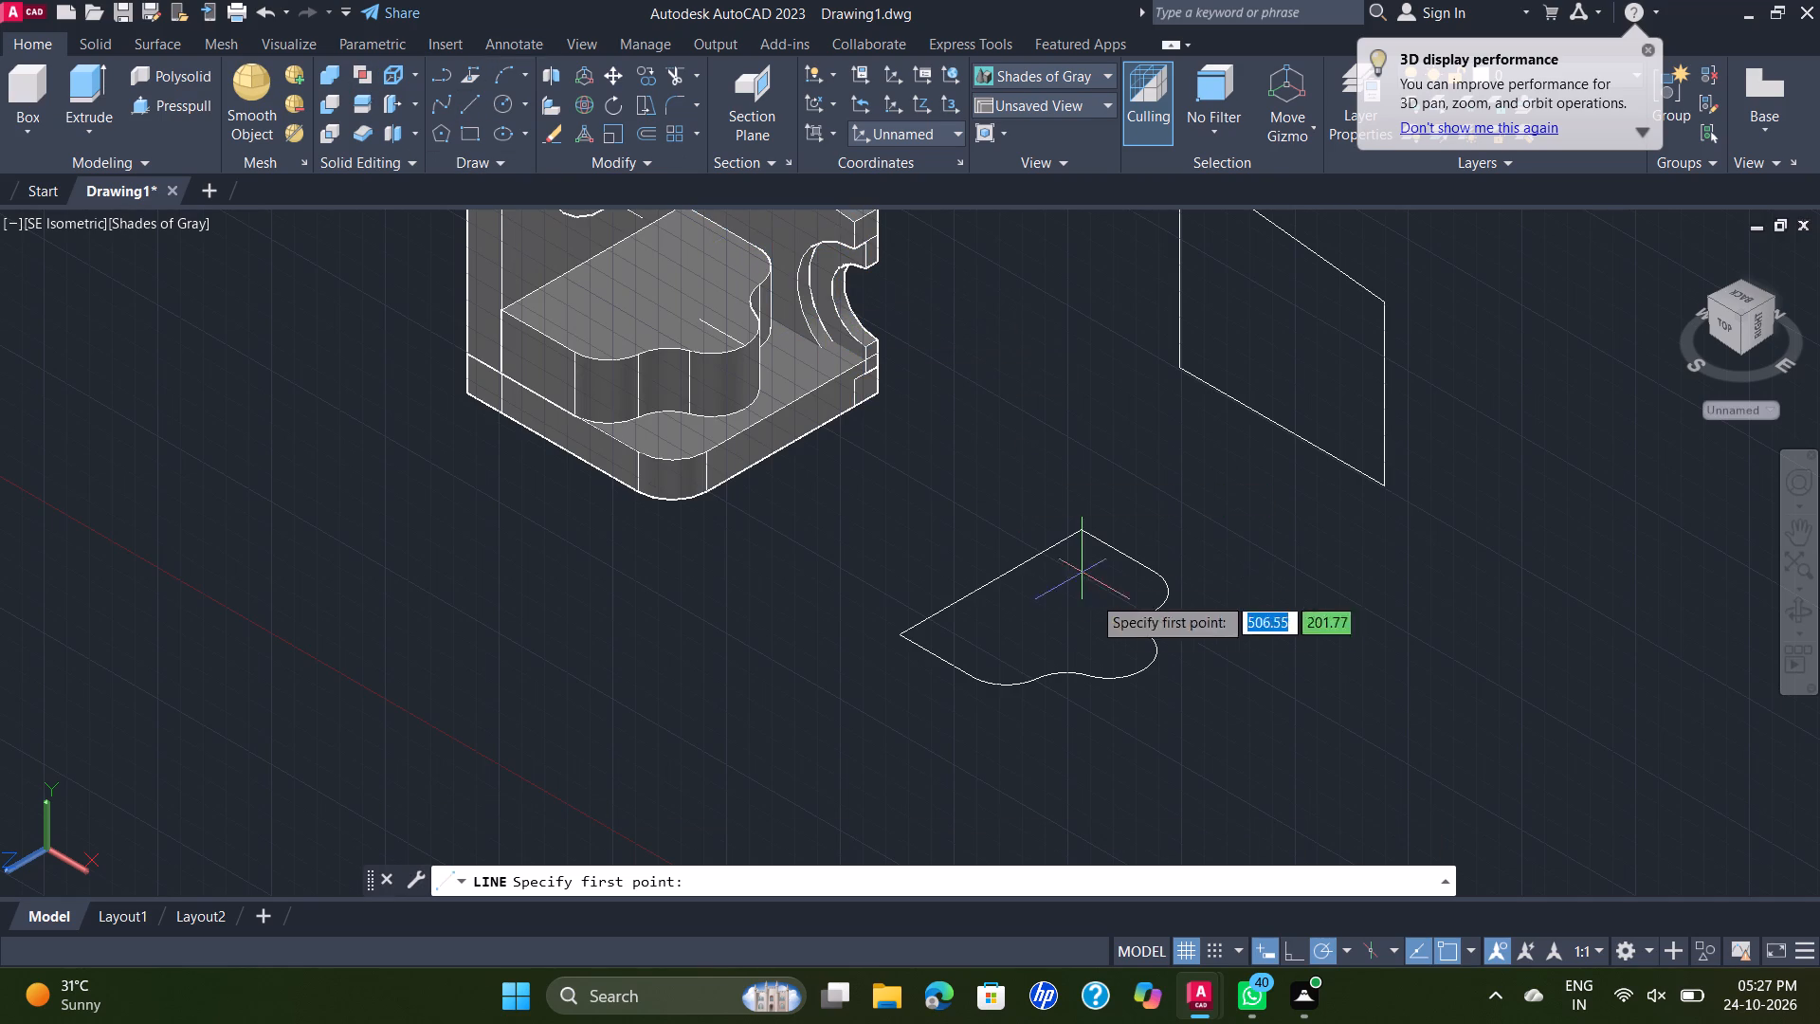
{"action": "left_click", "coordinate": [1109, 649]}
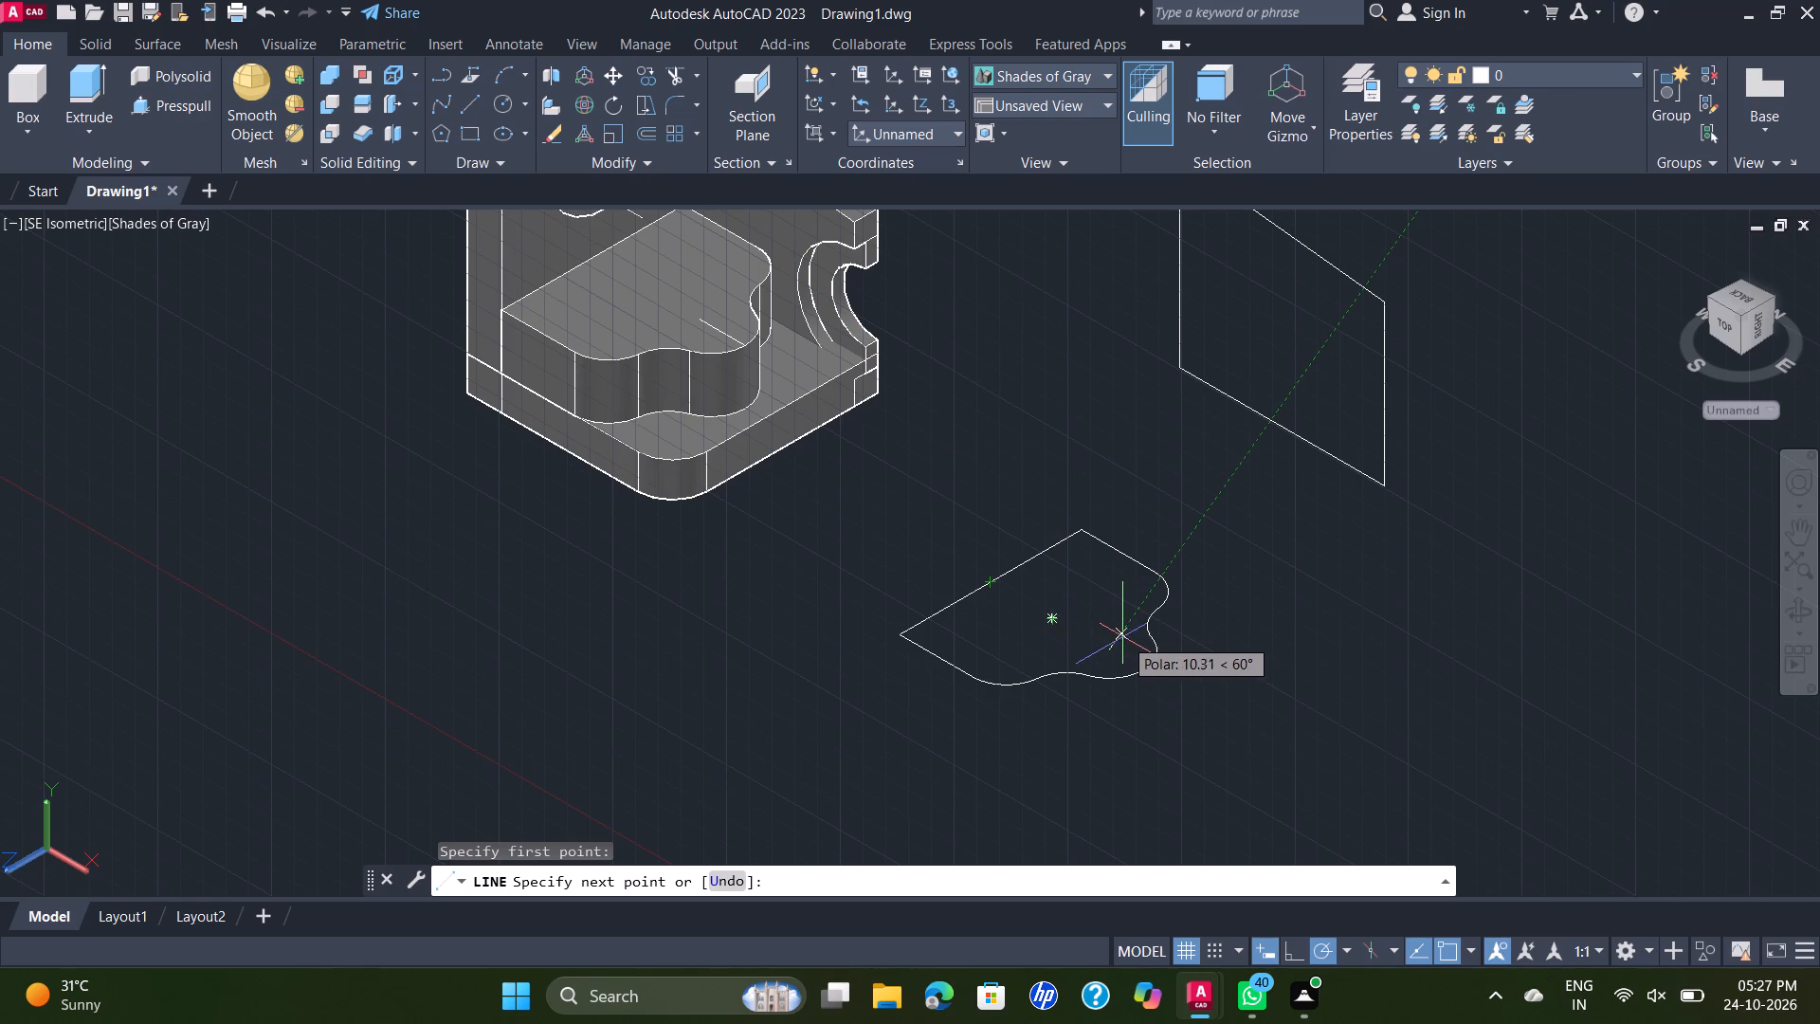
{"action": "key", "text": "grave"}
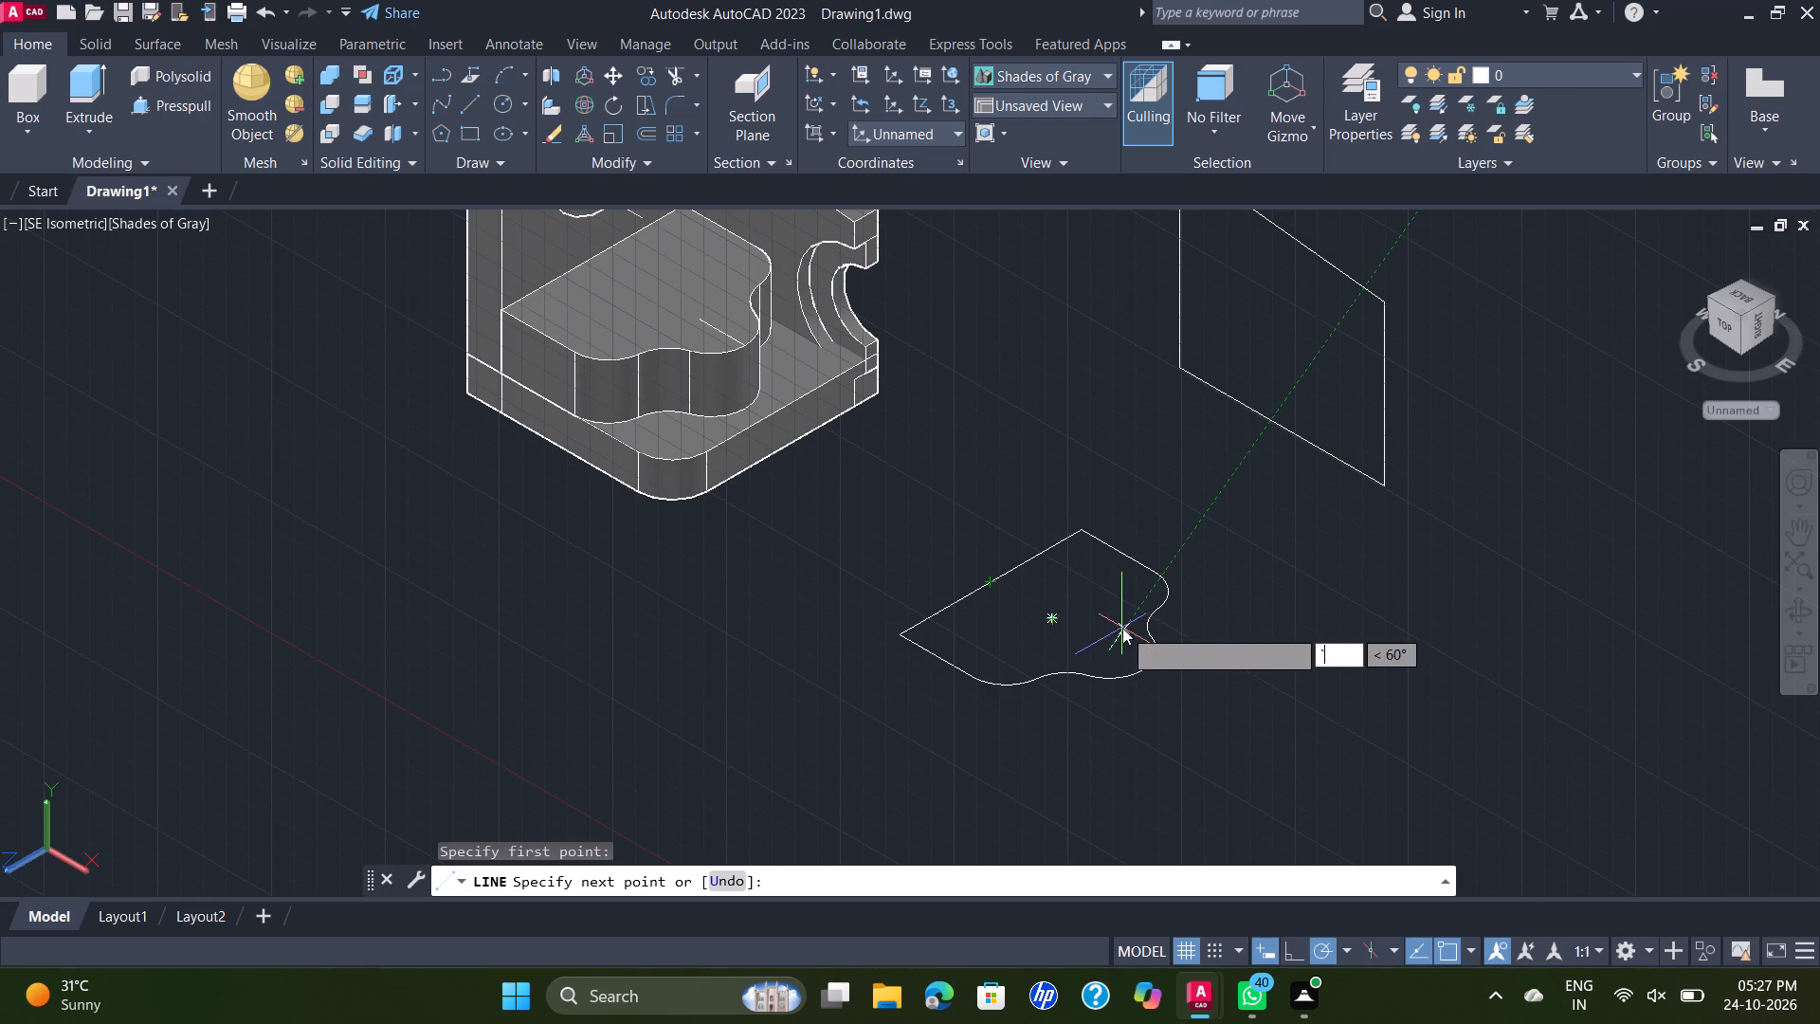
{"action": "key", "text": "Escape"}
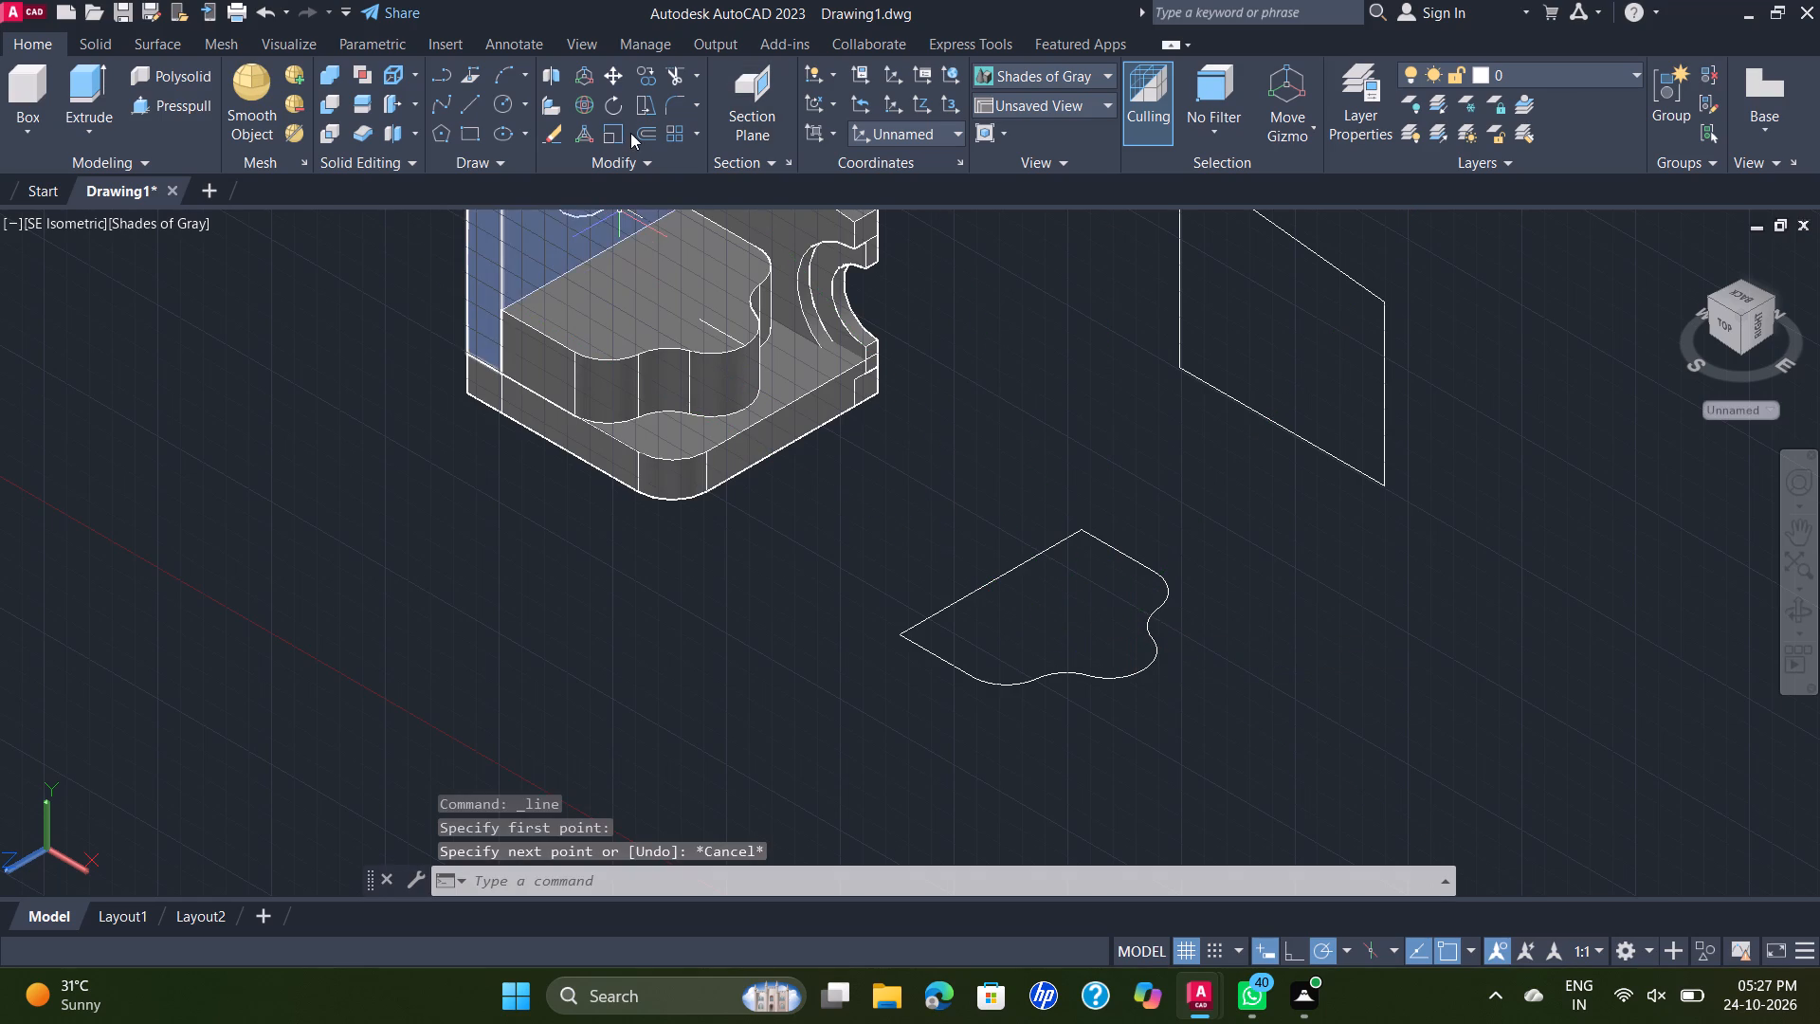
Draw a line inside the separate lobed profile, connecting the centres of its two rounded corner arcs, parallel to its straight back edge.
{"action": "left_click", "coordinate": [468, 99]}
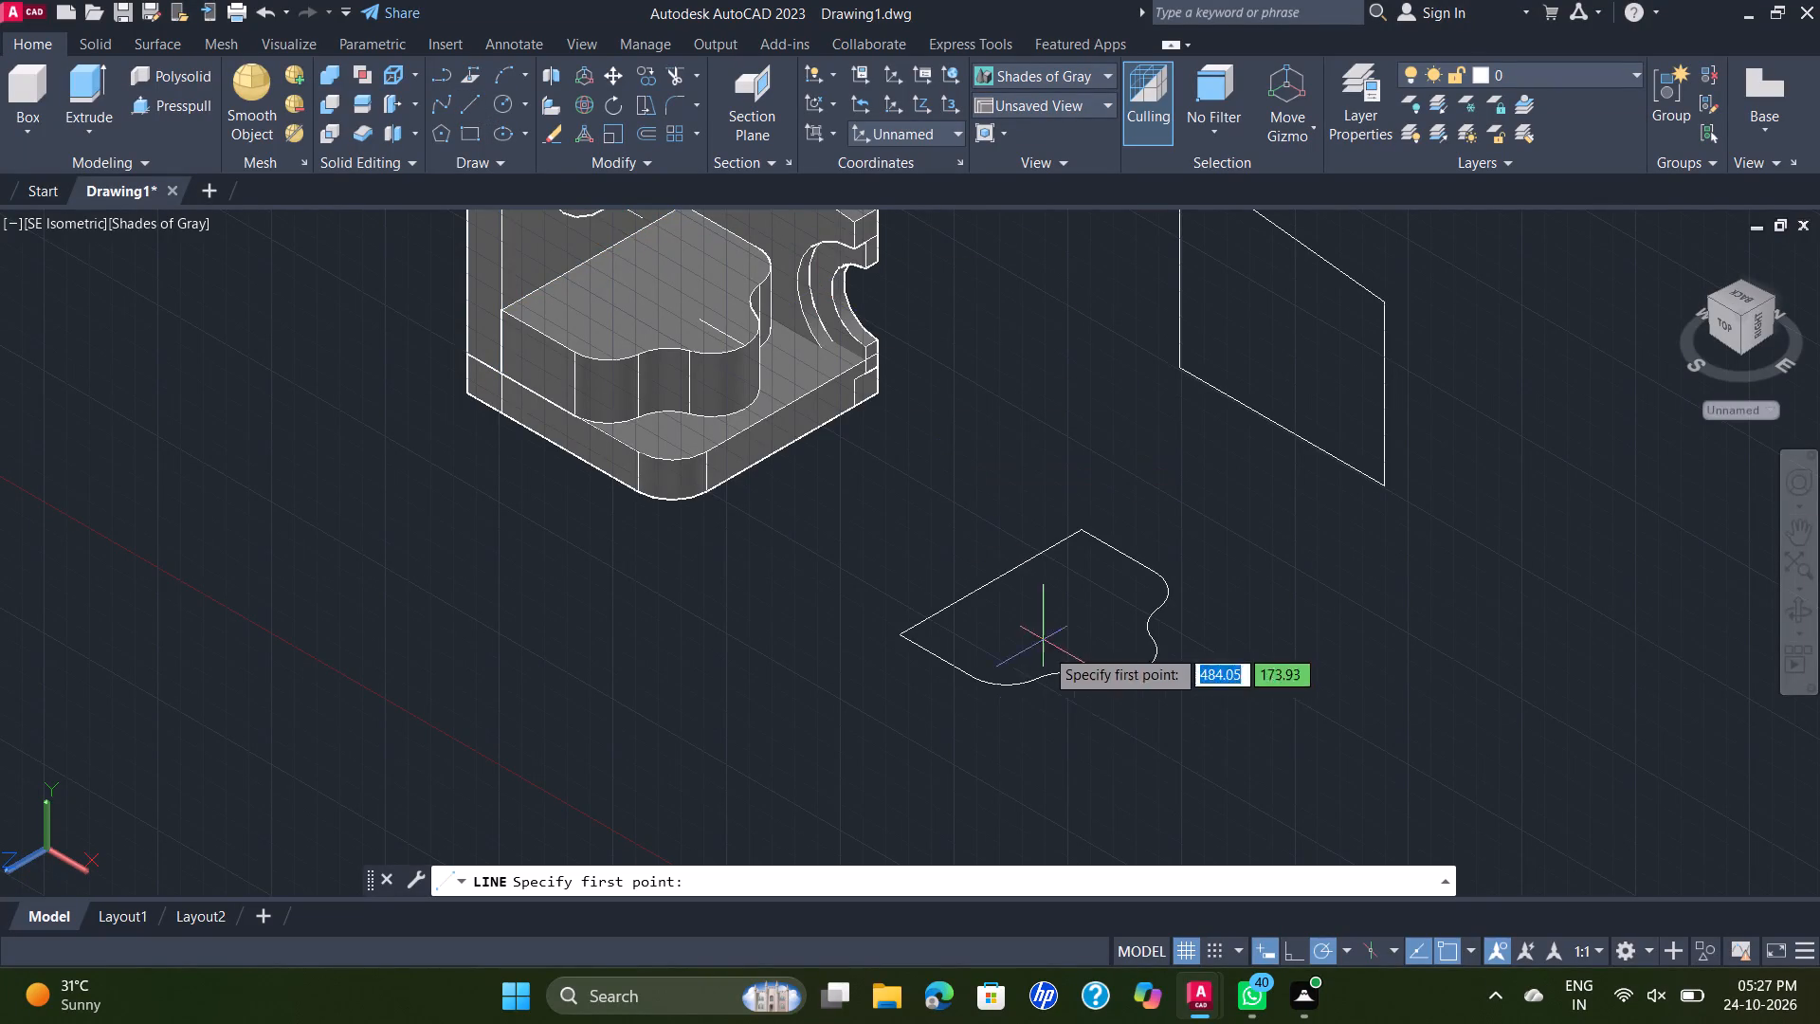
{"action": "left_click", "coordinate": [1006, 662]}
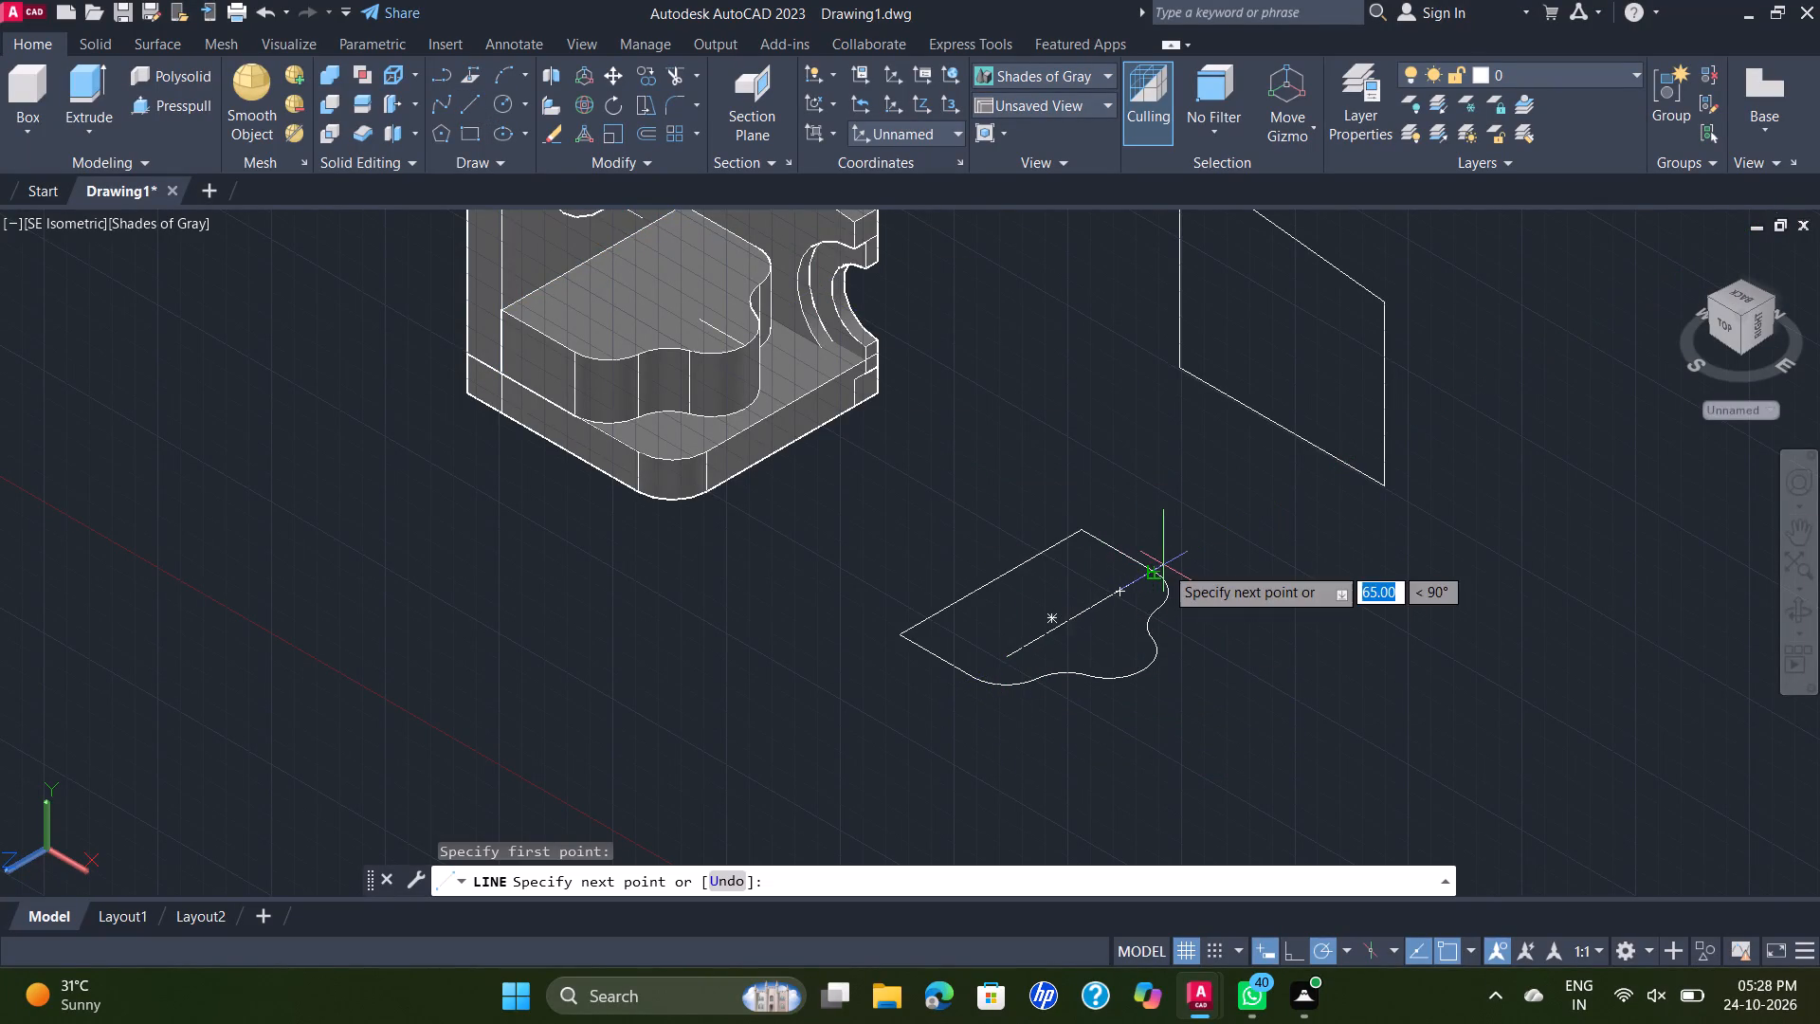
{"action": "left_click", "coordinate": [1125, 589]}
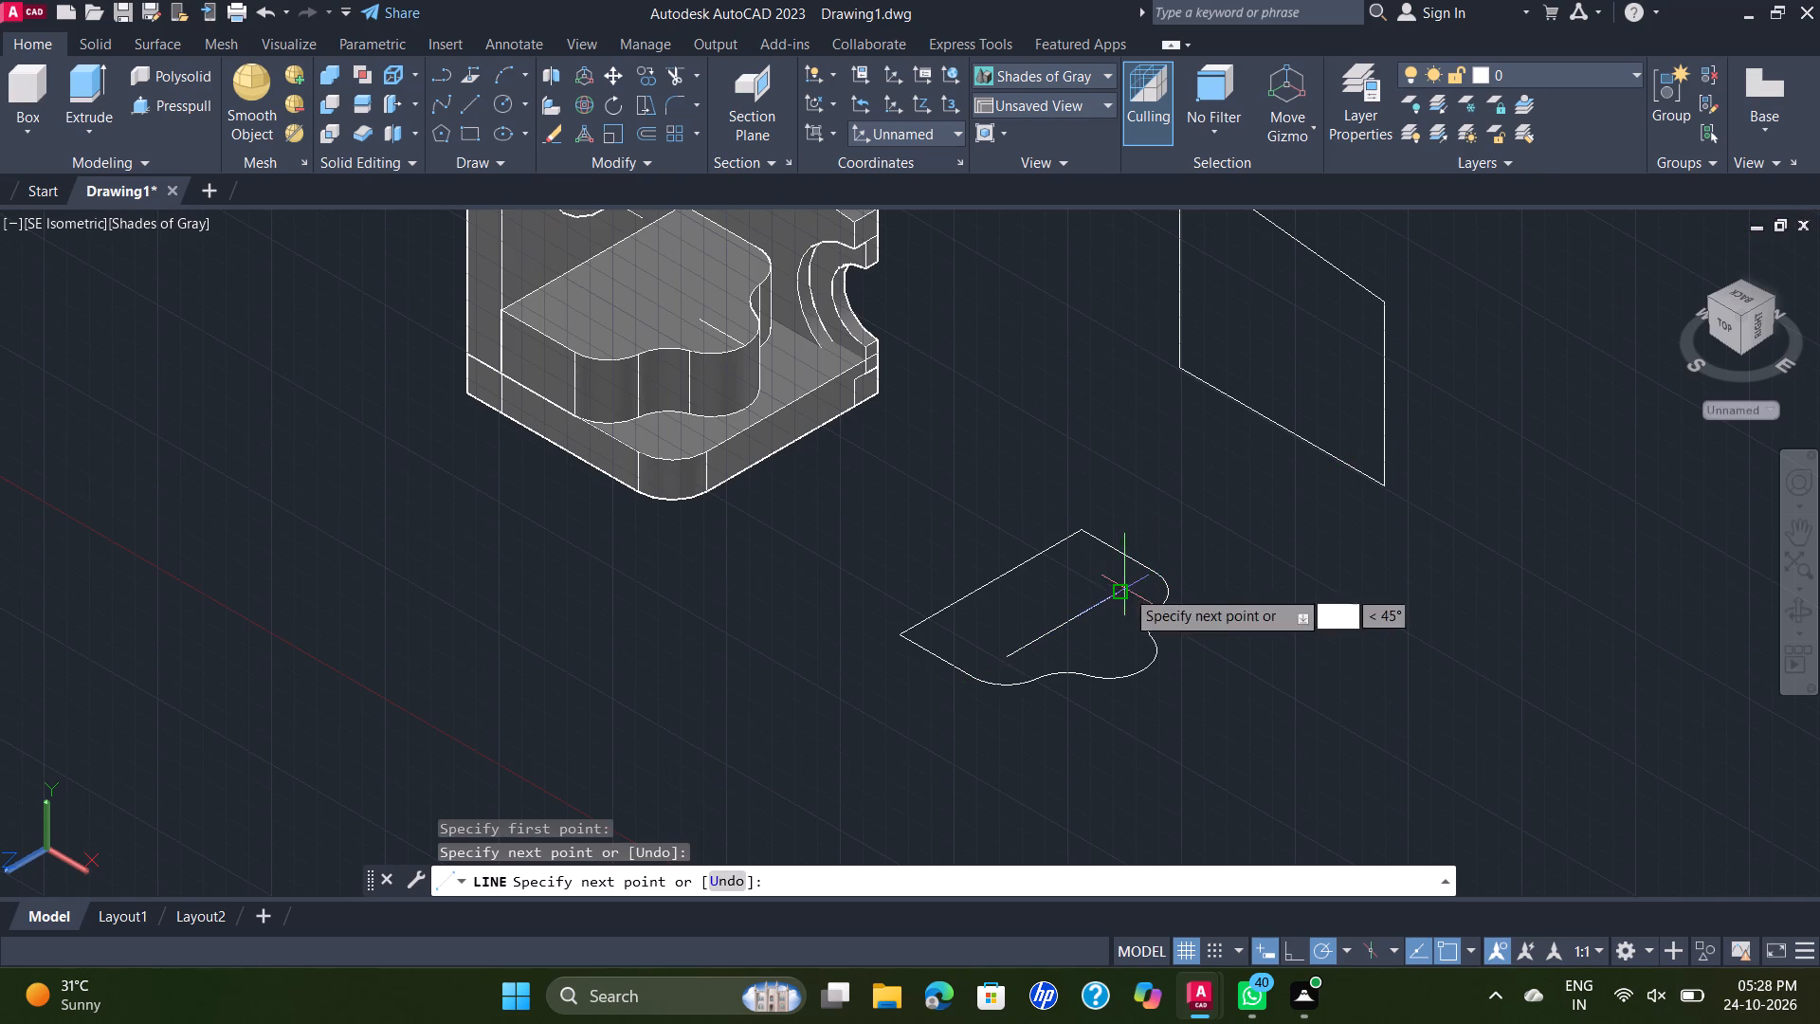
{"action": "key", "text": "Escape"}
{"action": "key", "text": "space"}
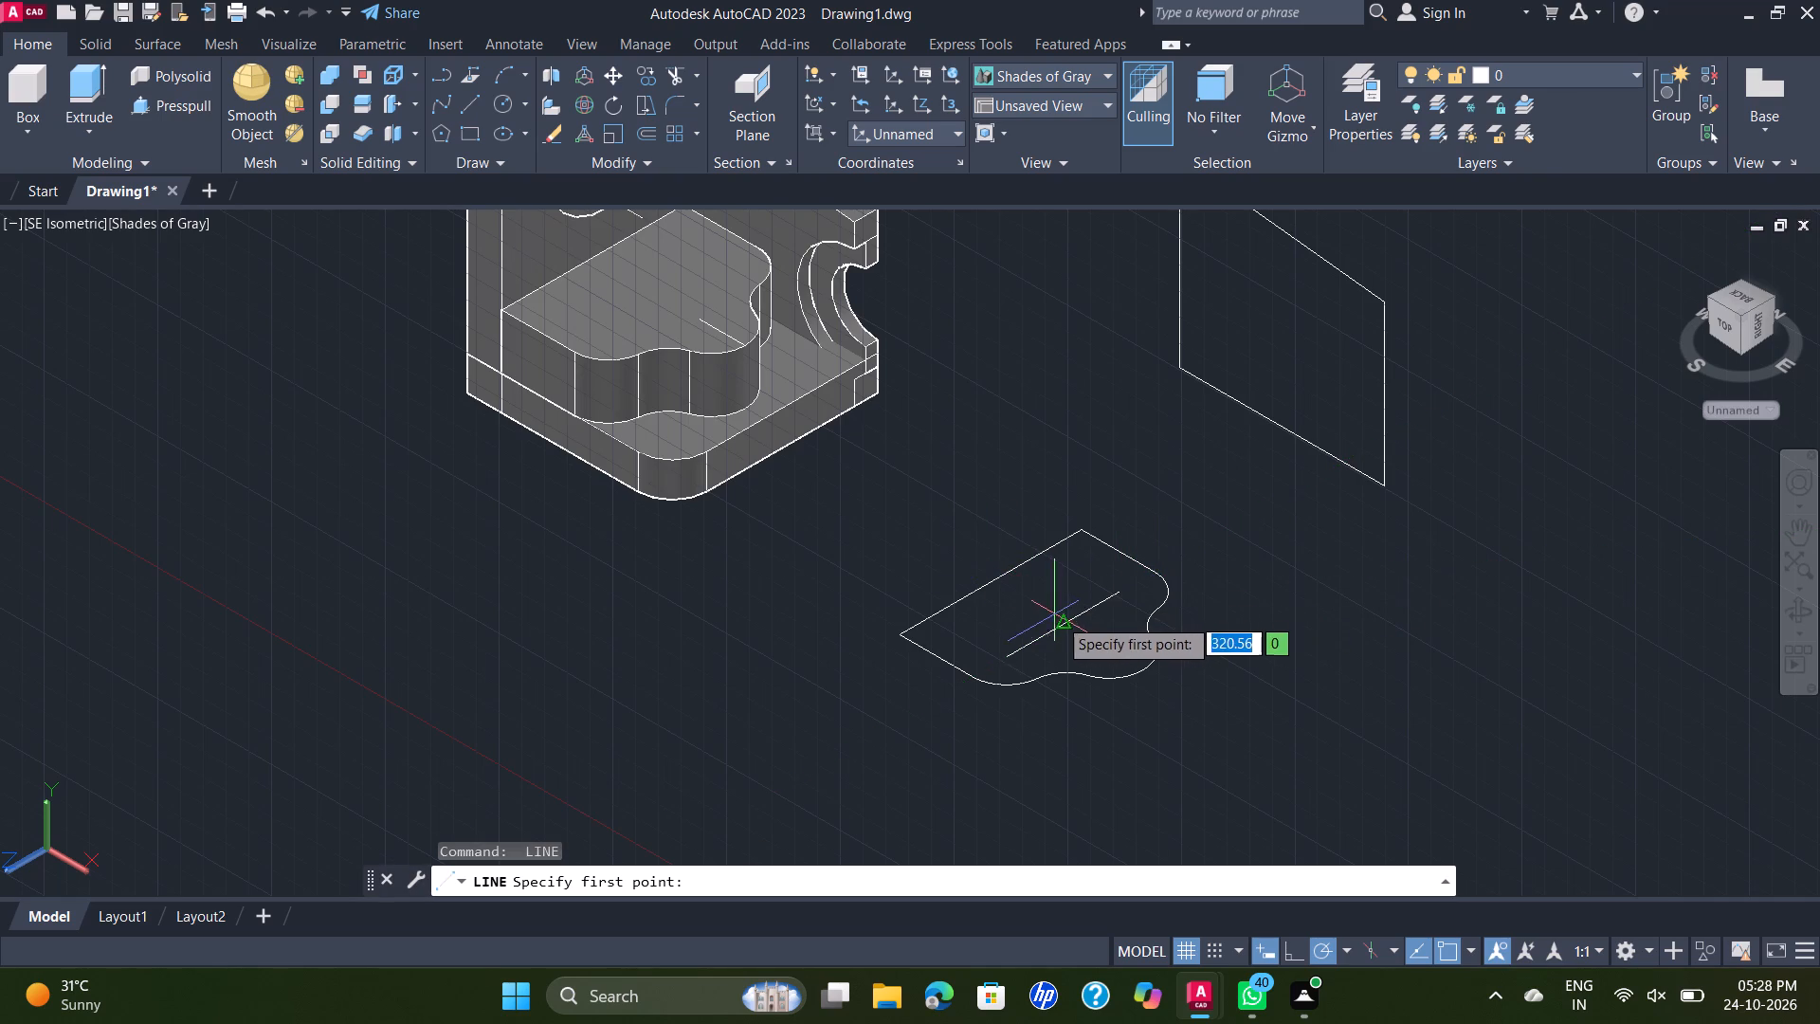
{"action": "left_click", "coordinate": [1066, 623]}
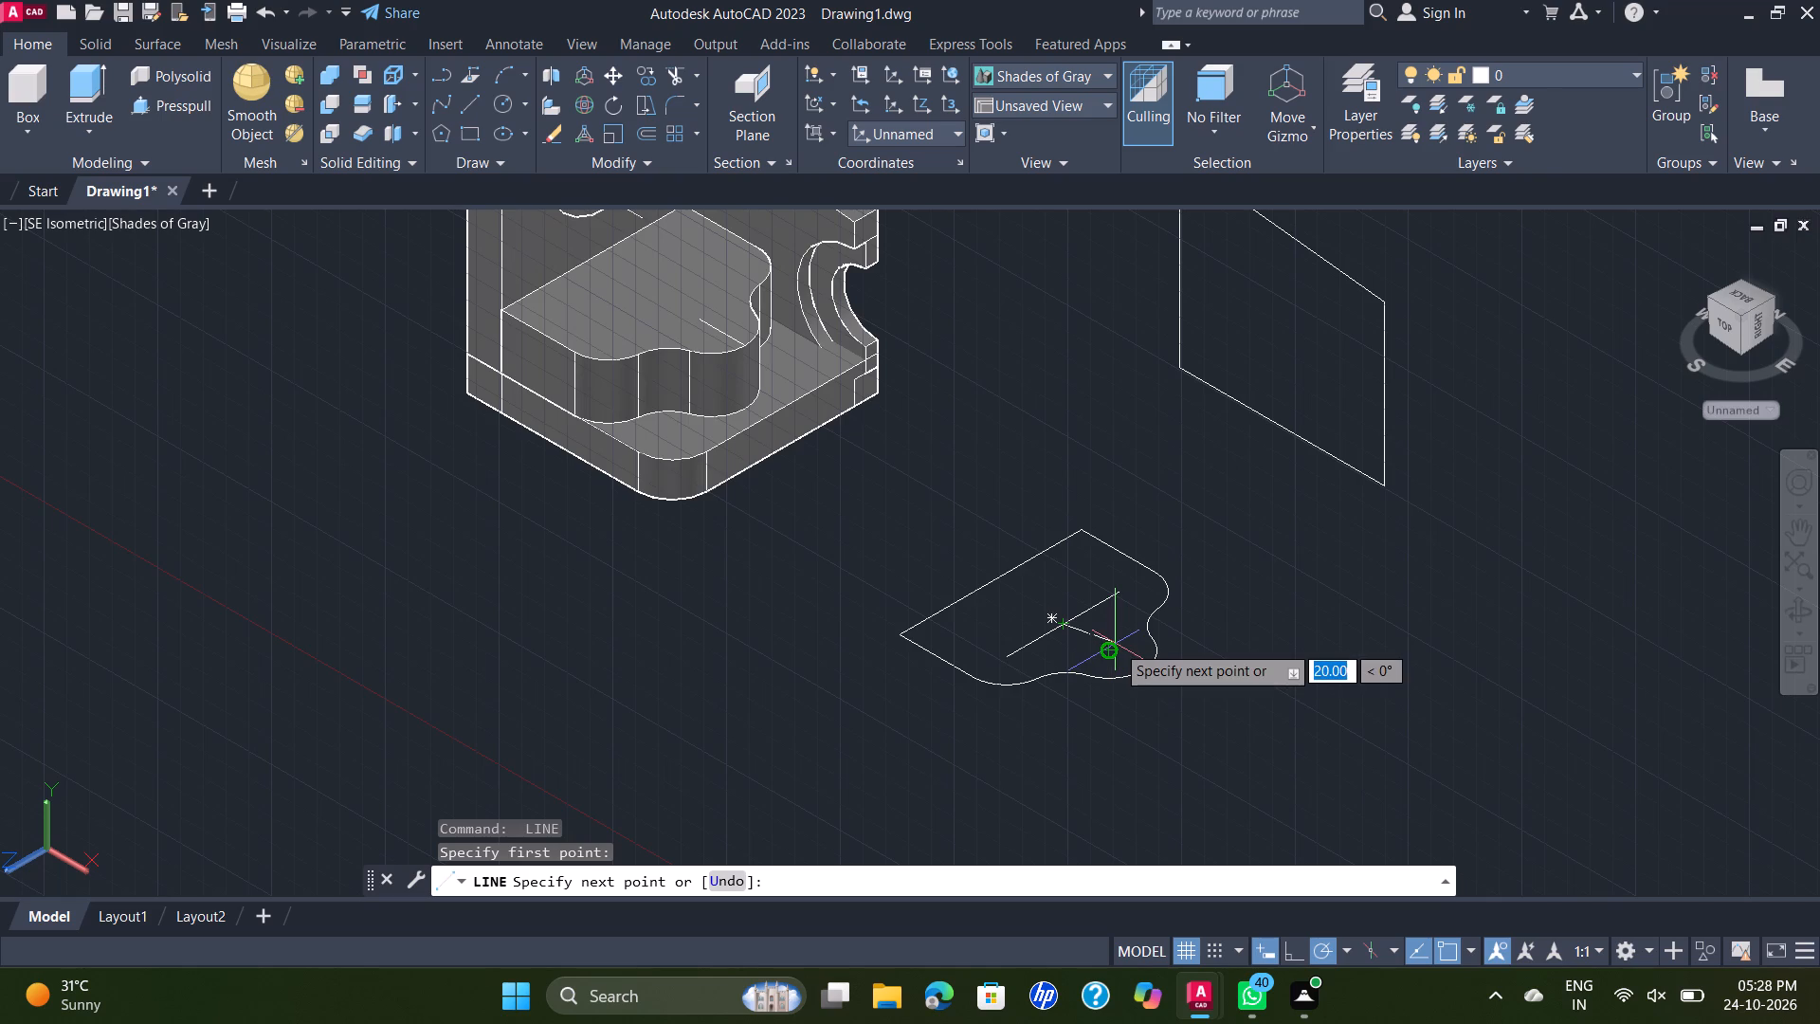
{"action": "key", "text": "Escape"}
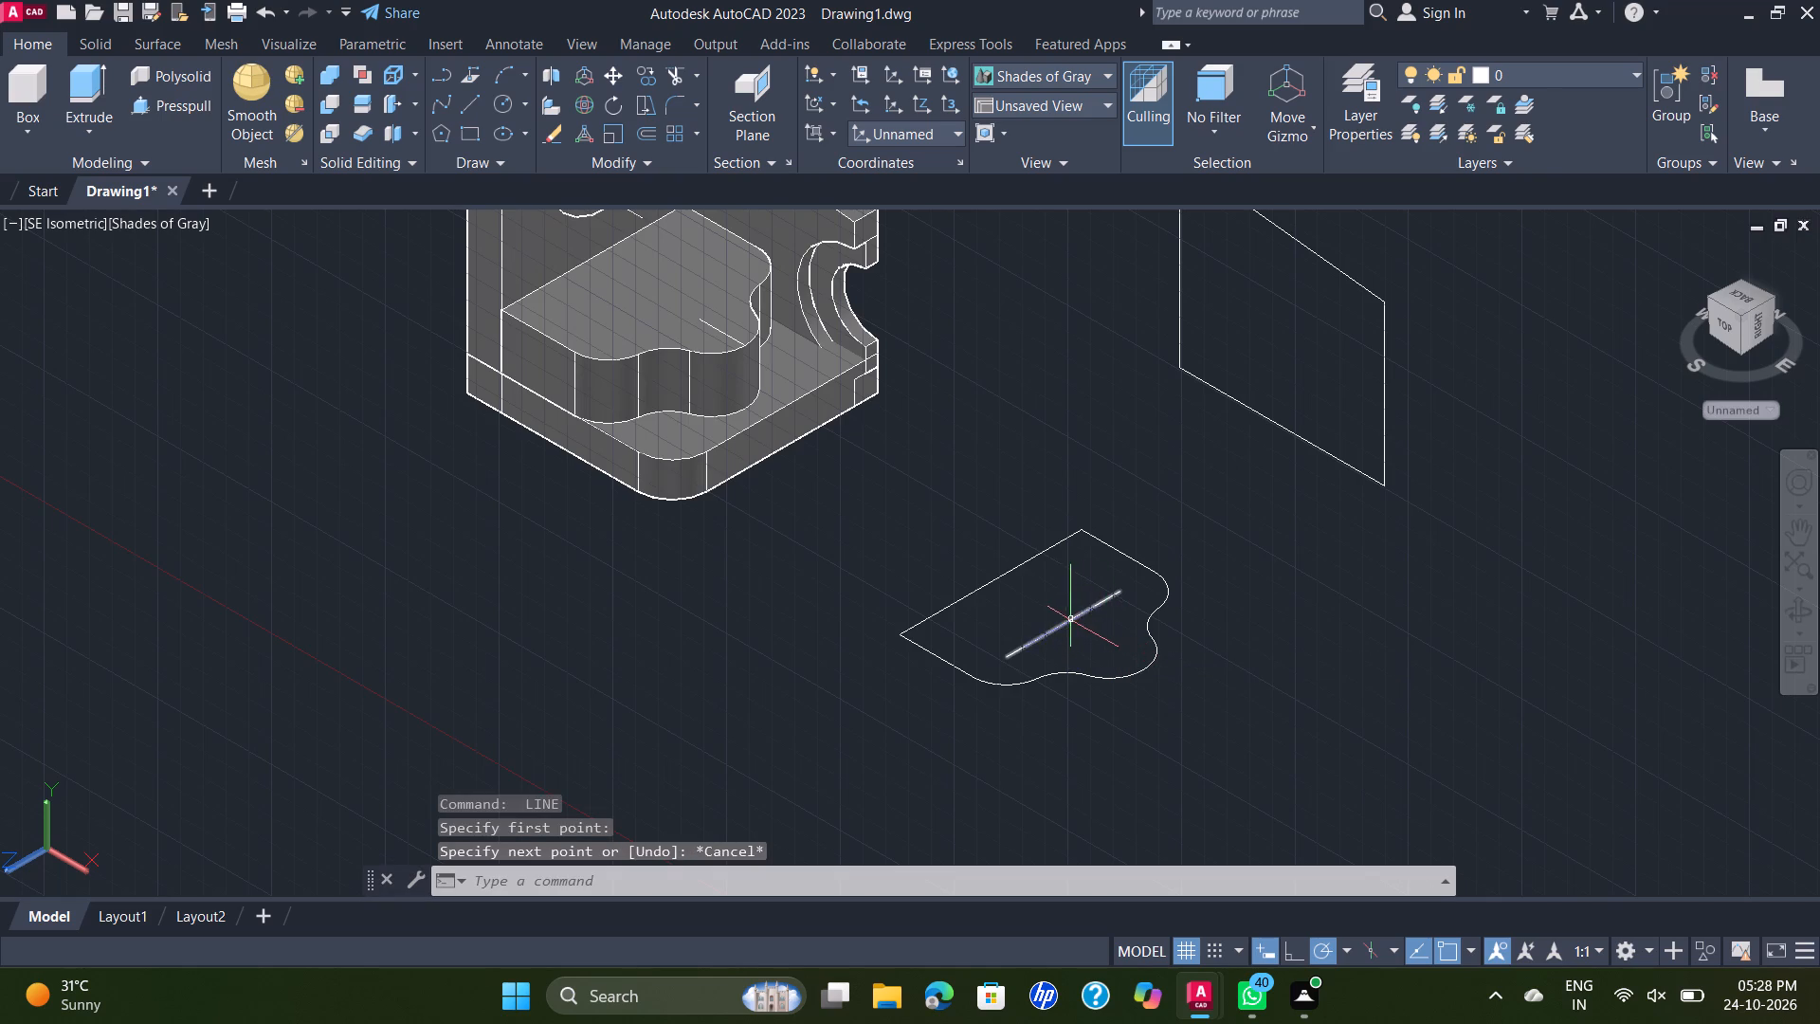
Move the new line by its midpoint onto the geometric centre of the separate lobed profile.
{"action": "left_click", "coordinate": [1071, 620]}
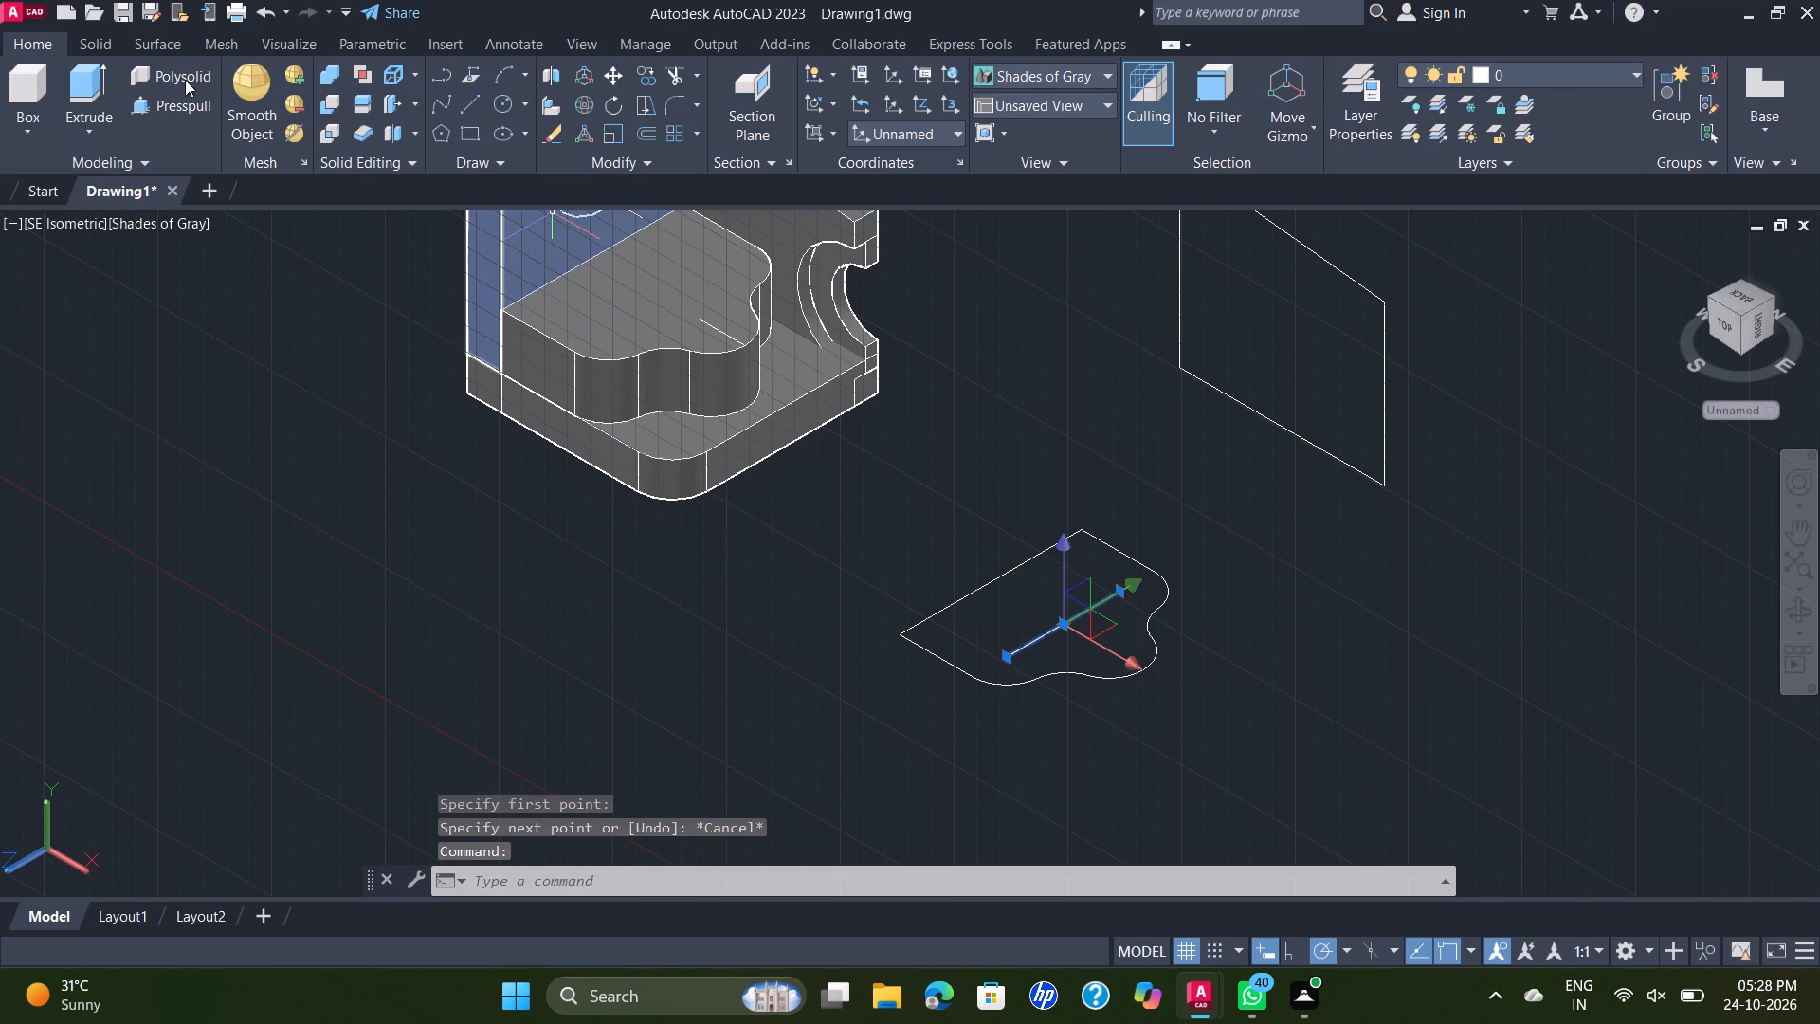
{"action": "left_click", "coordinate": [614, 80]}
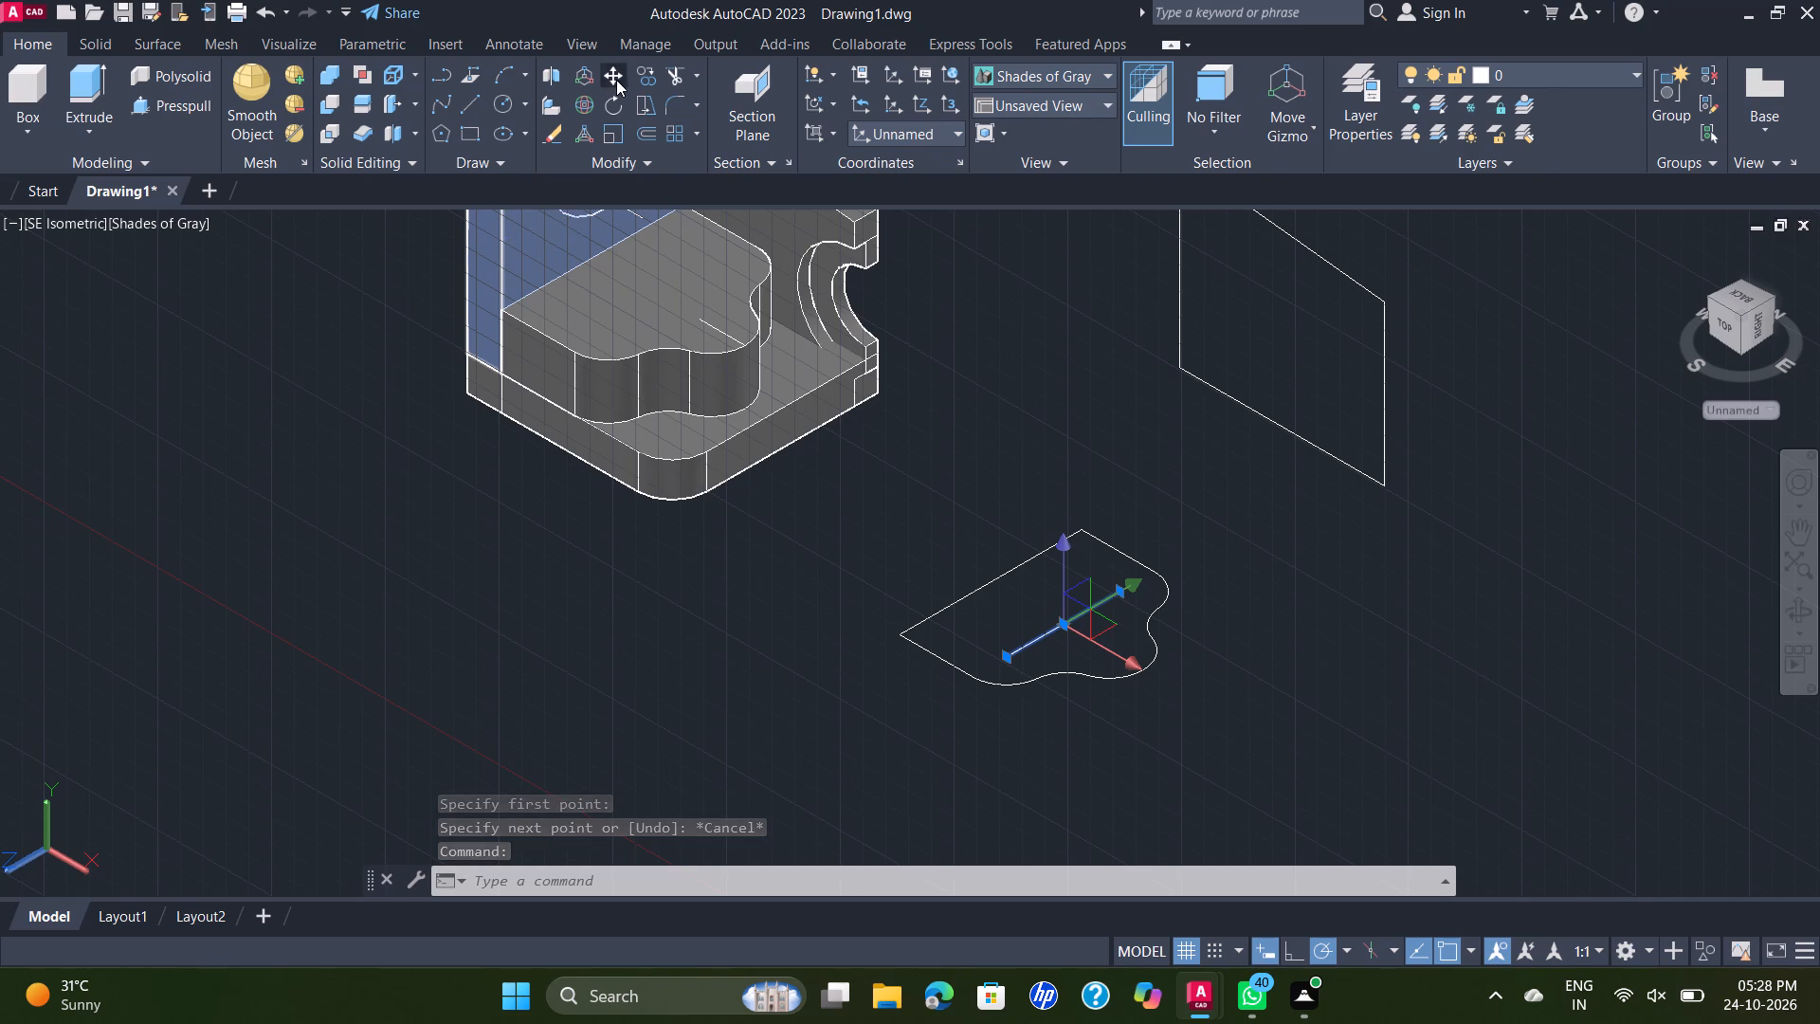
{"action": "left_click", "coordinate": [1065, 626]}
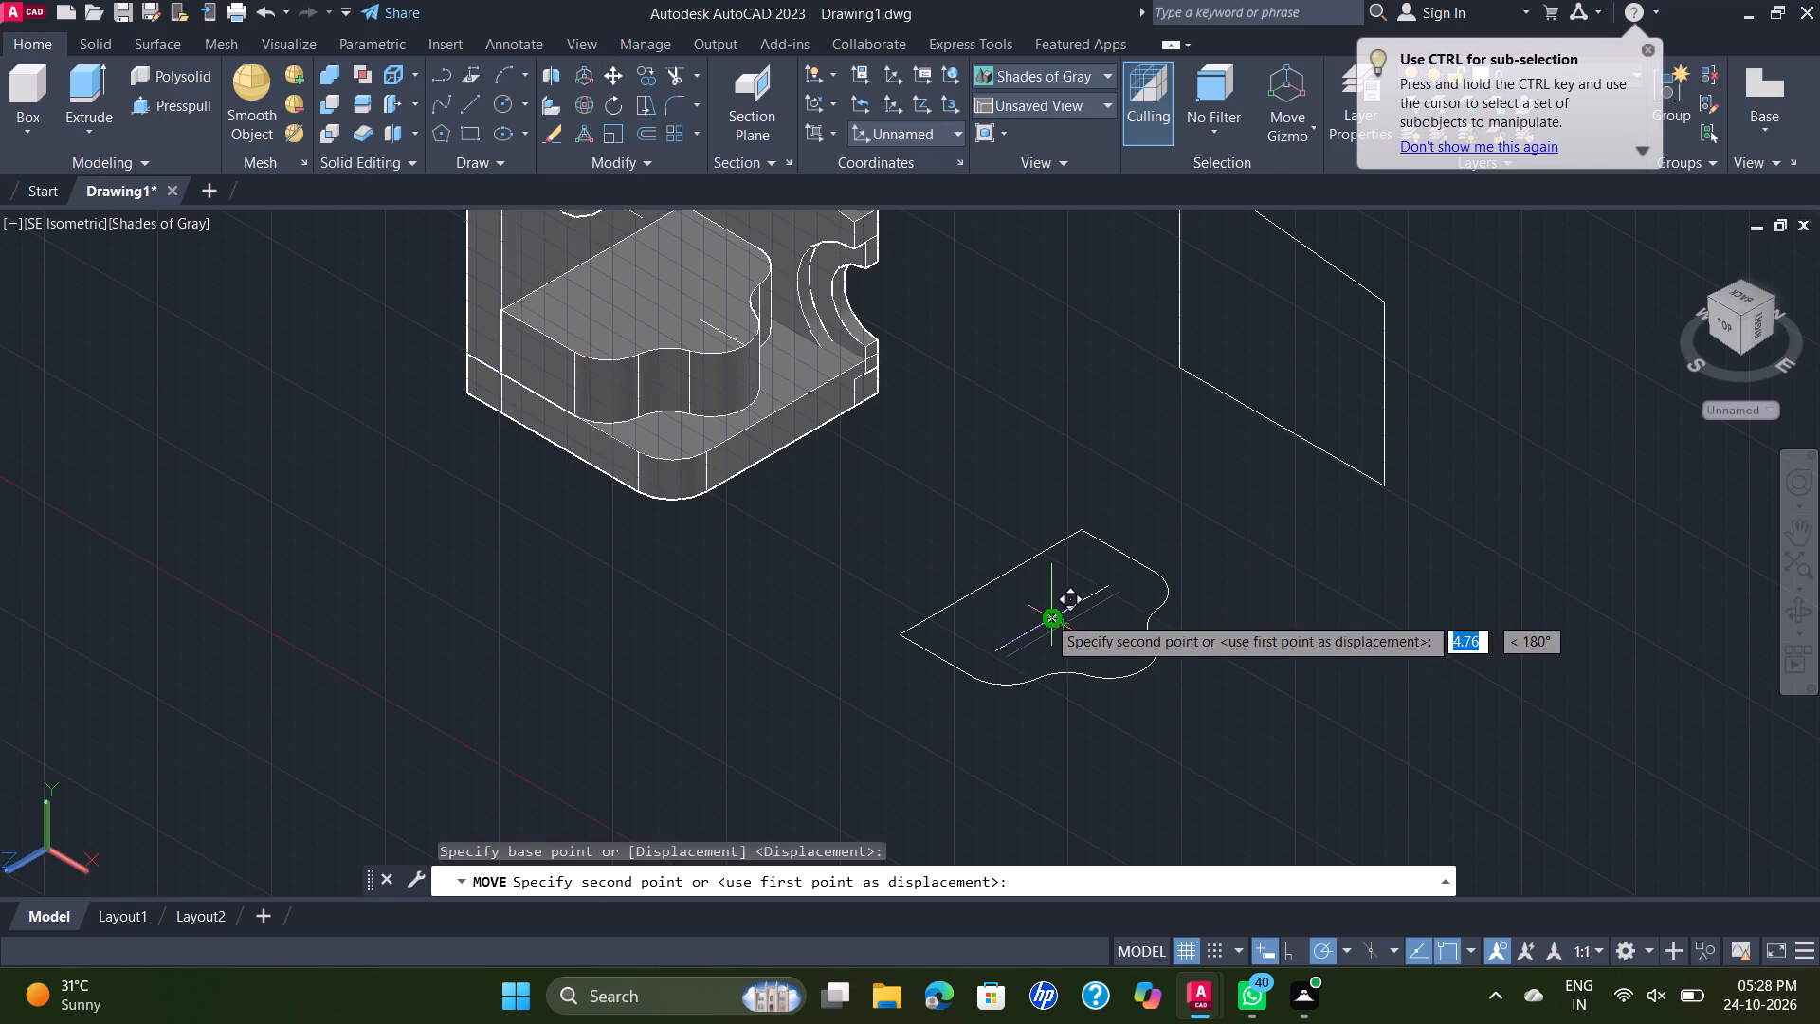
{"action": "left_click", "coordinate": [1046, 614]}
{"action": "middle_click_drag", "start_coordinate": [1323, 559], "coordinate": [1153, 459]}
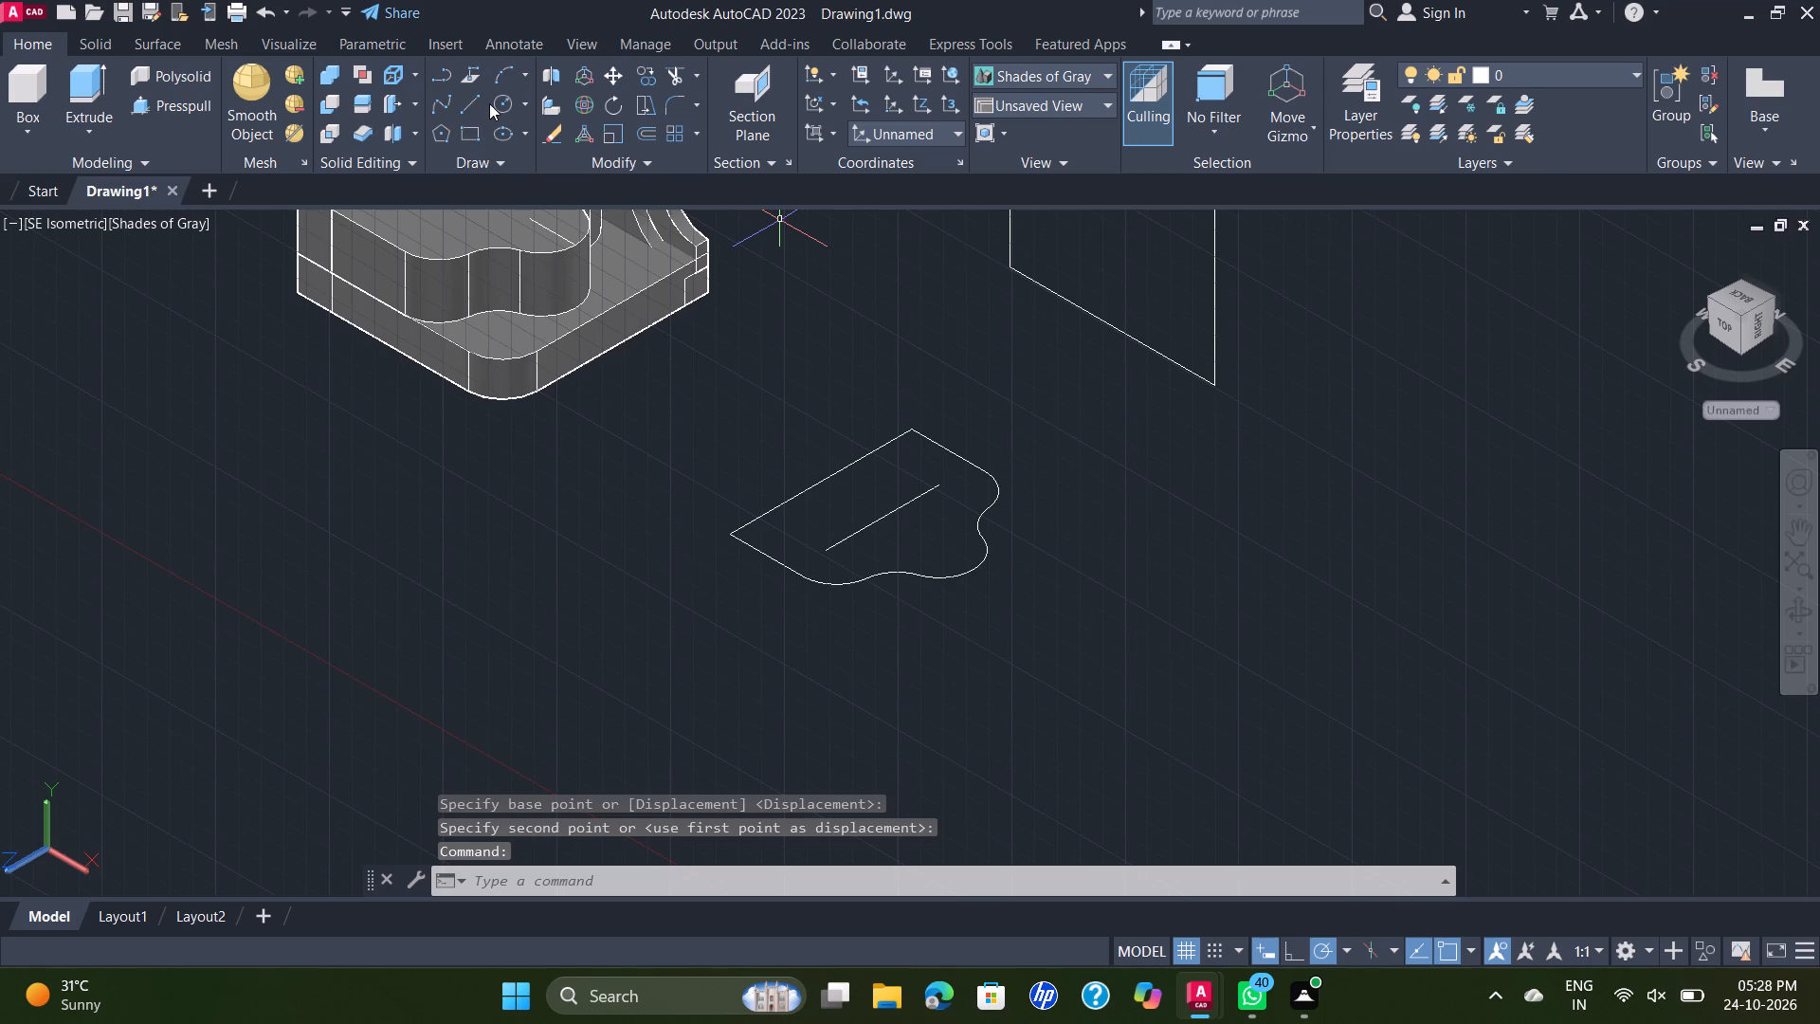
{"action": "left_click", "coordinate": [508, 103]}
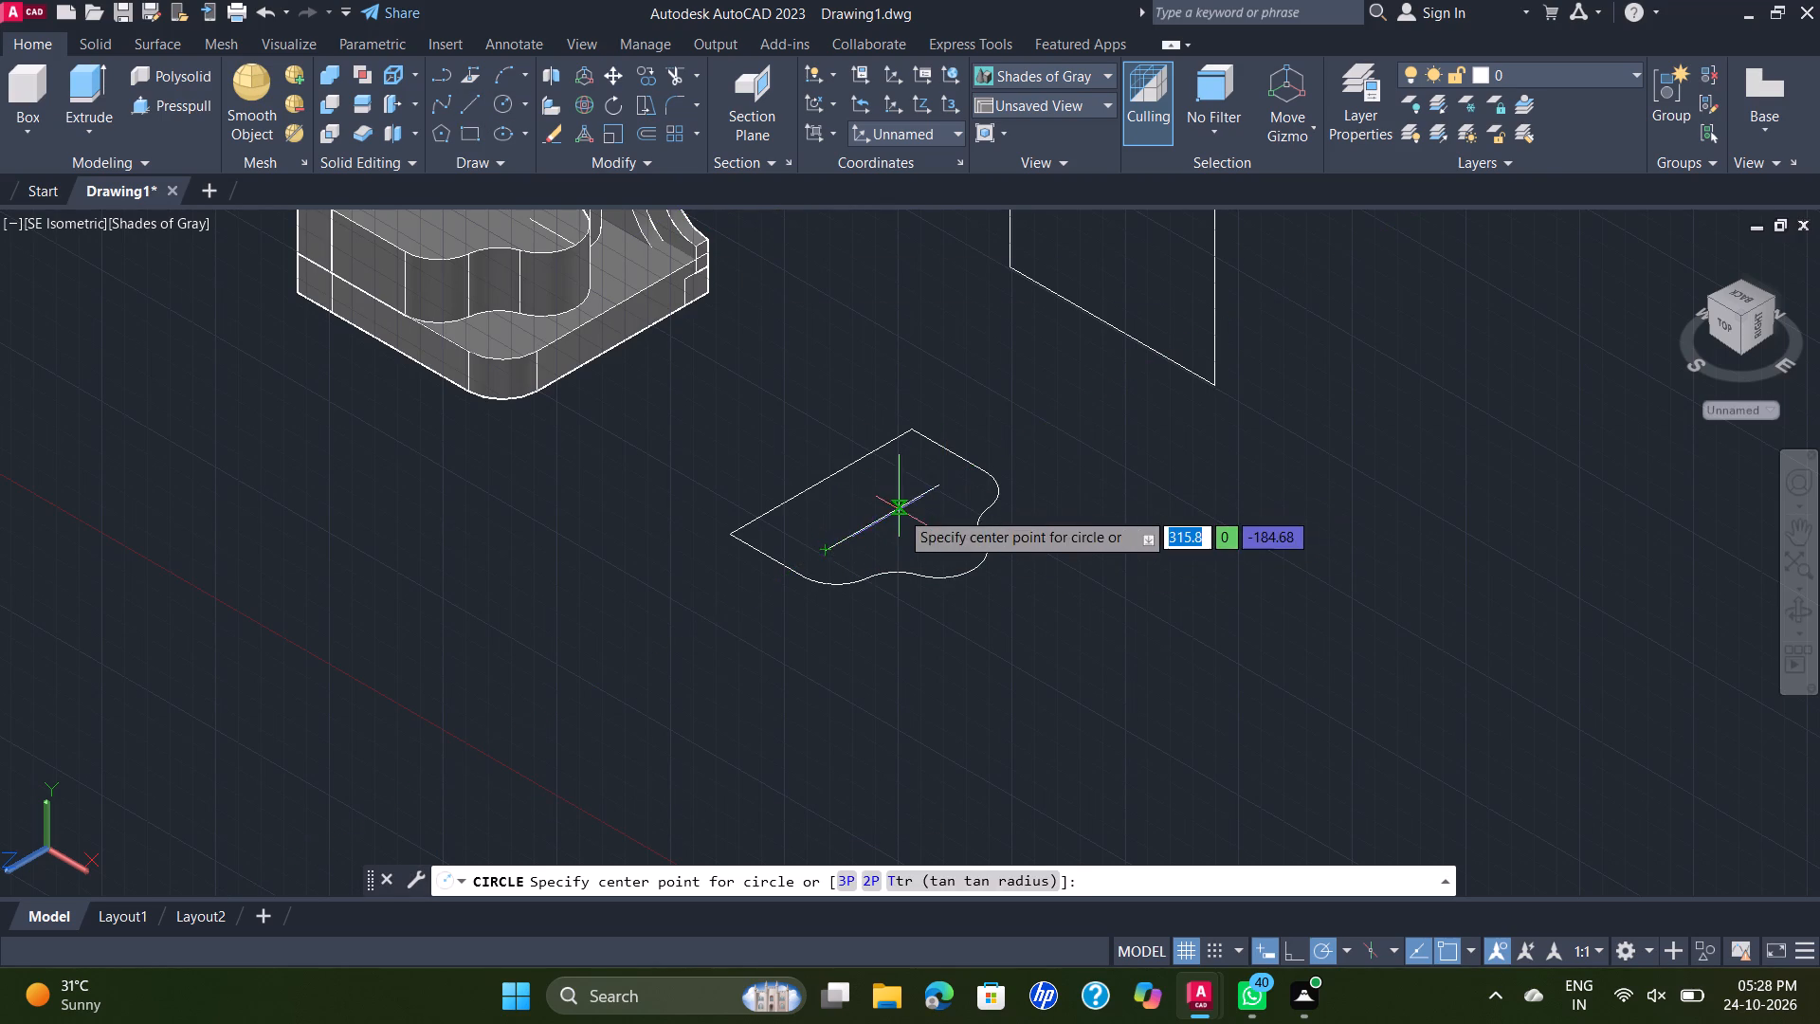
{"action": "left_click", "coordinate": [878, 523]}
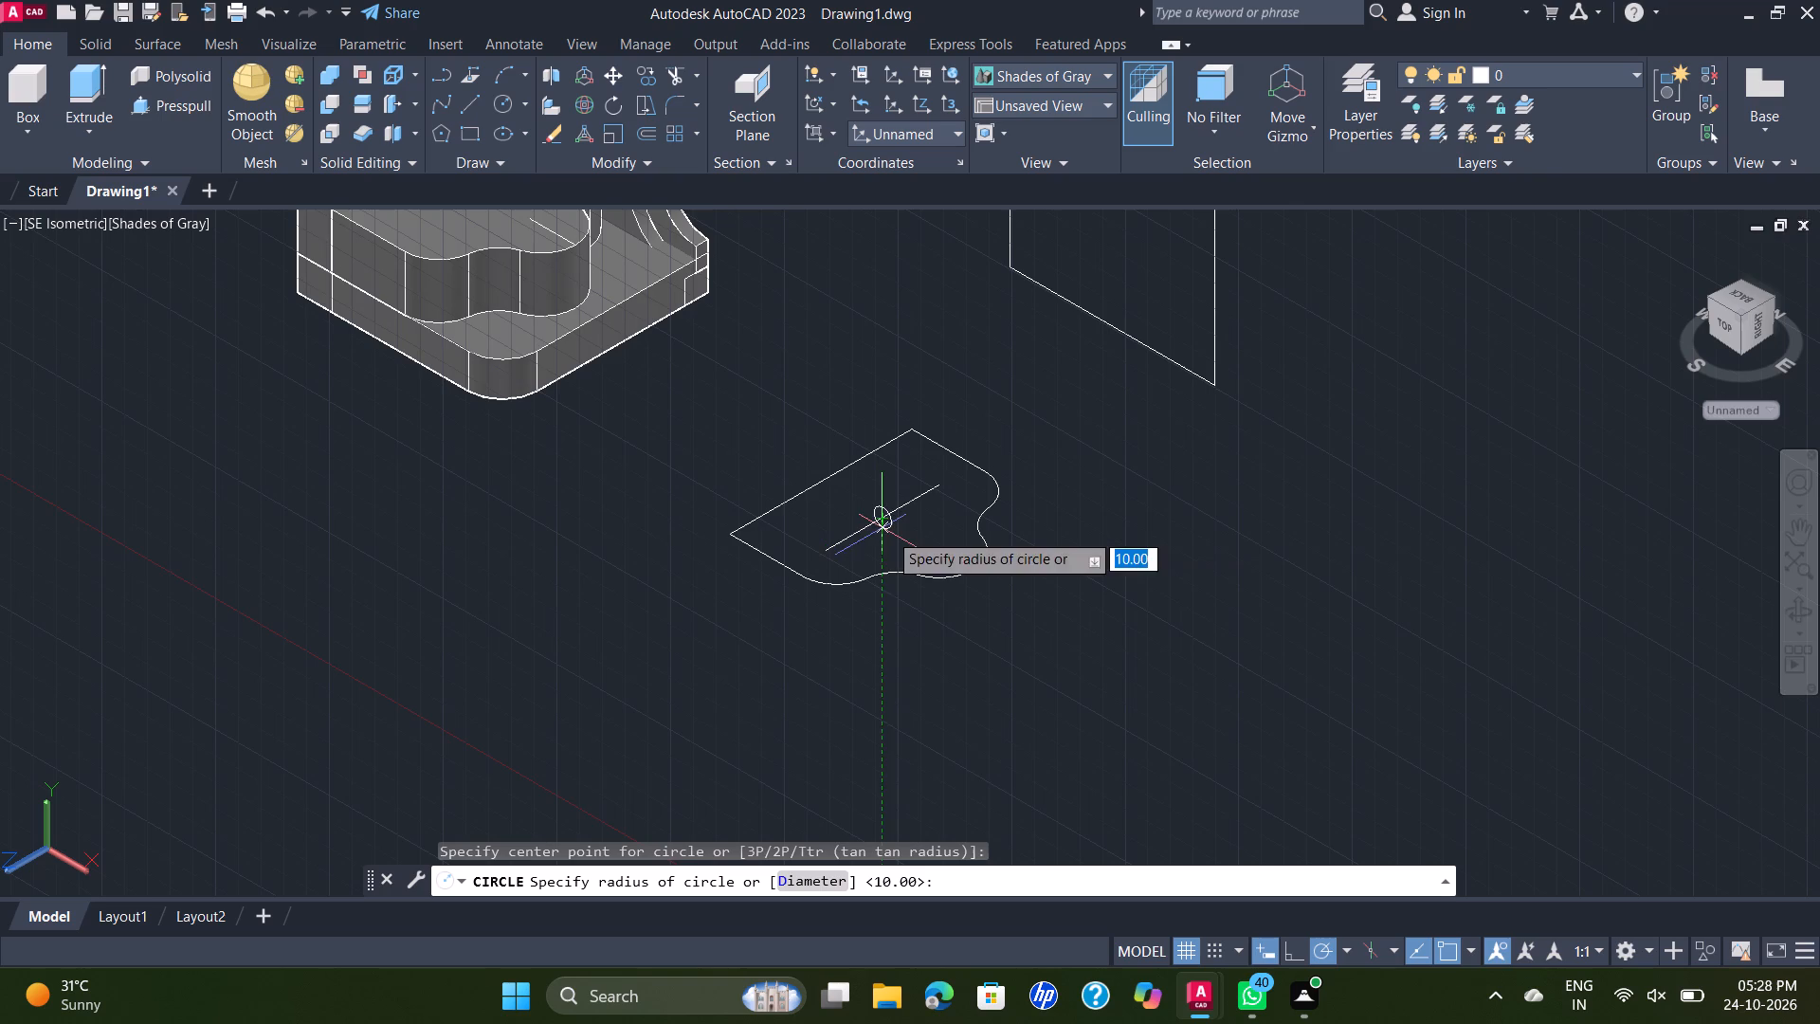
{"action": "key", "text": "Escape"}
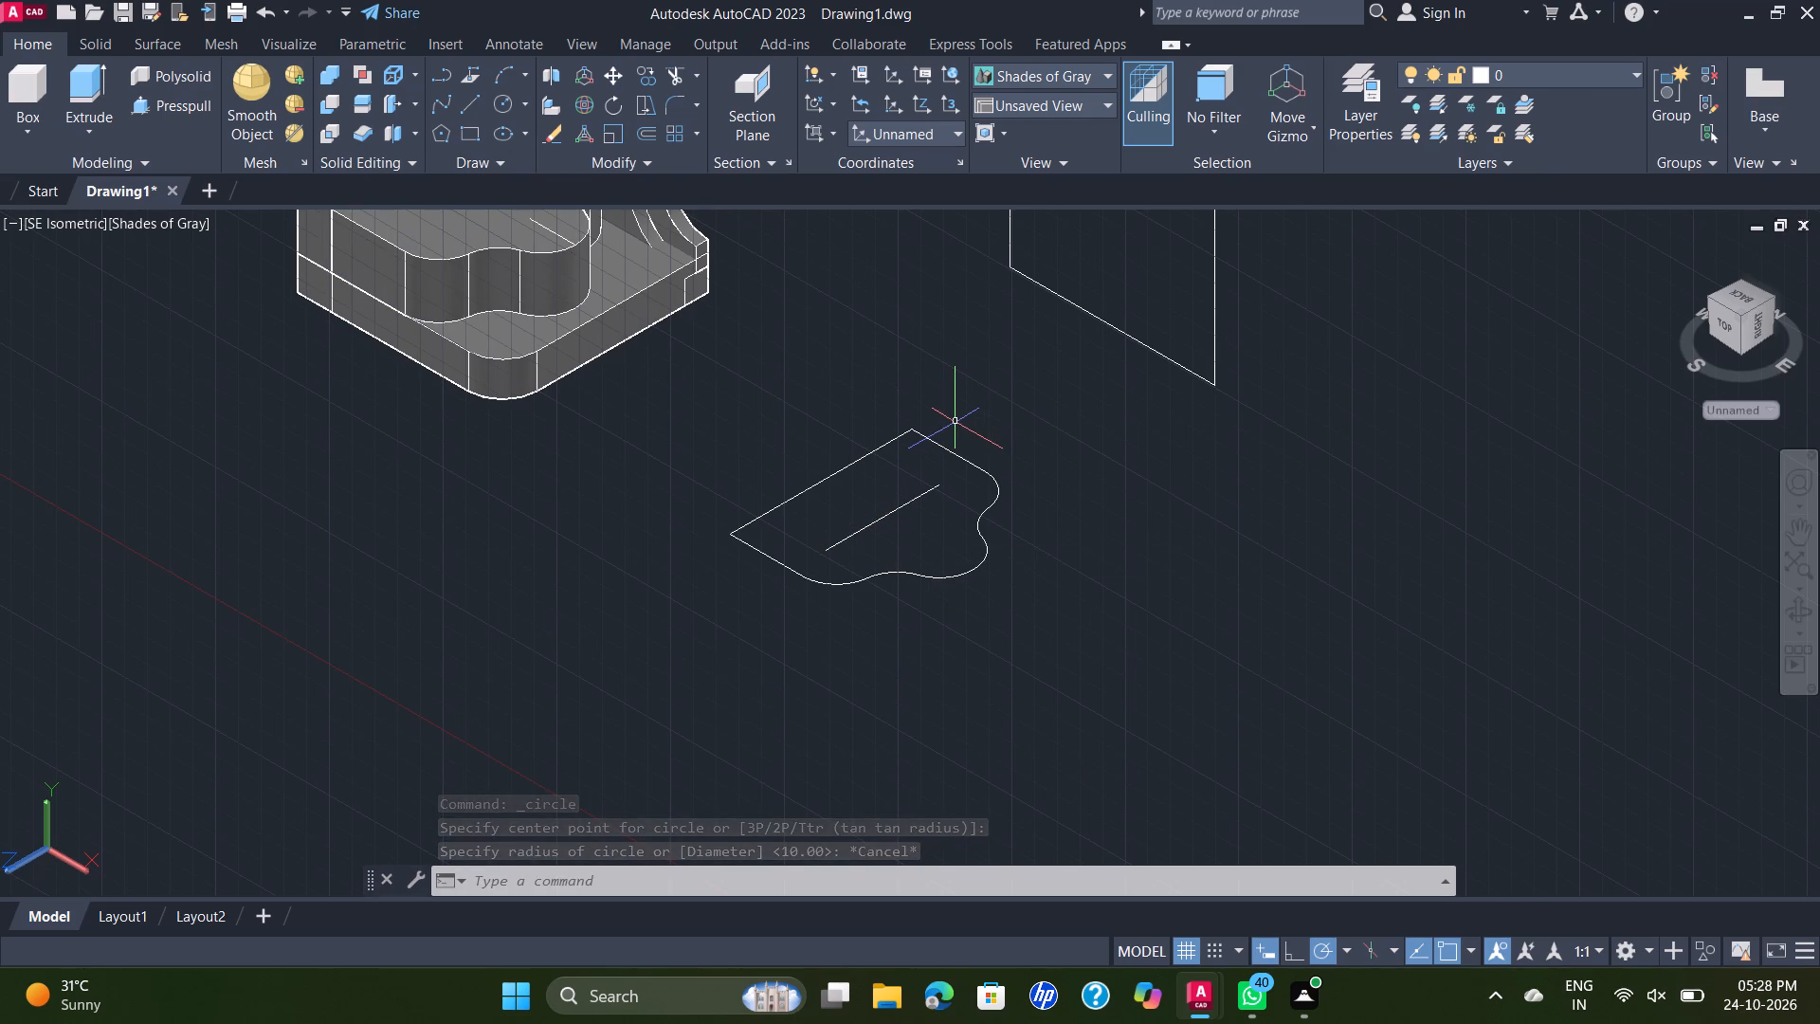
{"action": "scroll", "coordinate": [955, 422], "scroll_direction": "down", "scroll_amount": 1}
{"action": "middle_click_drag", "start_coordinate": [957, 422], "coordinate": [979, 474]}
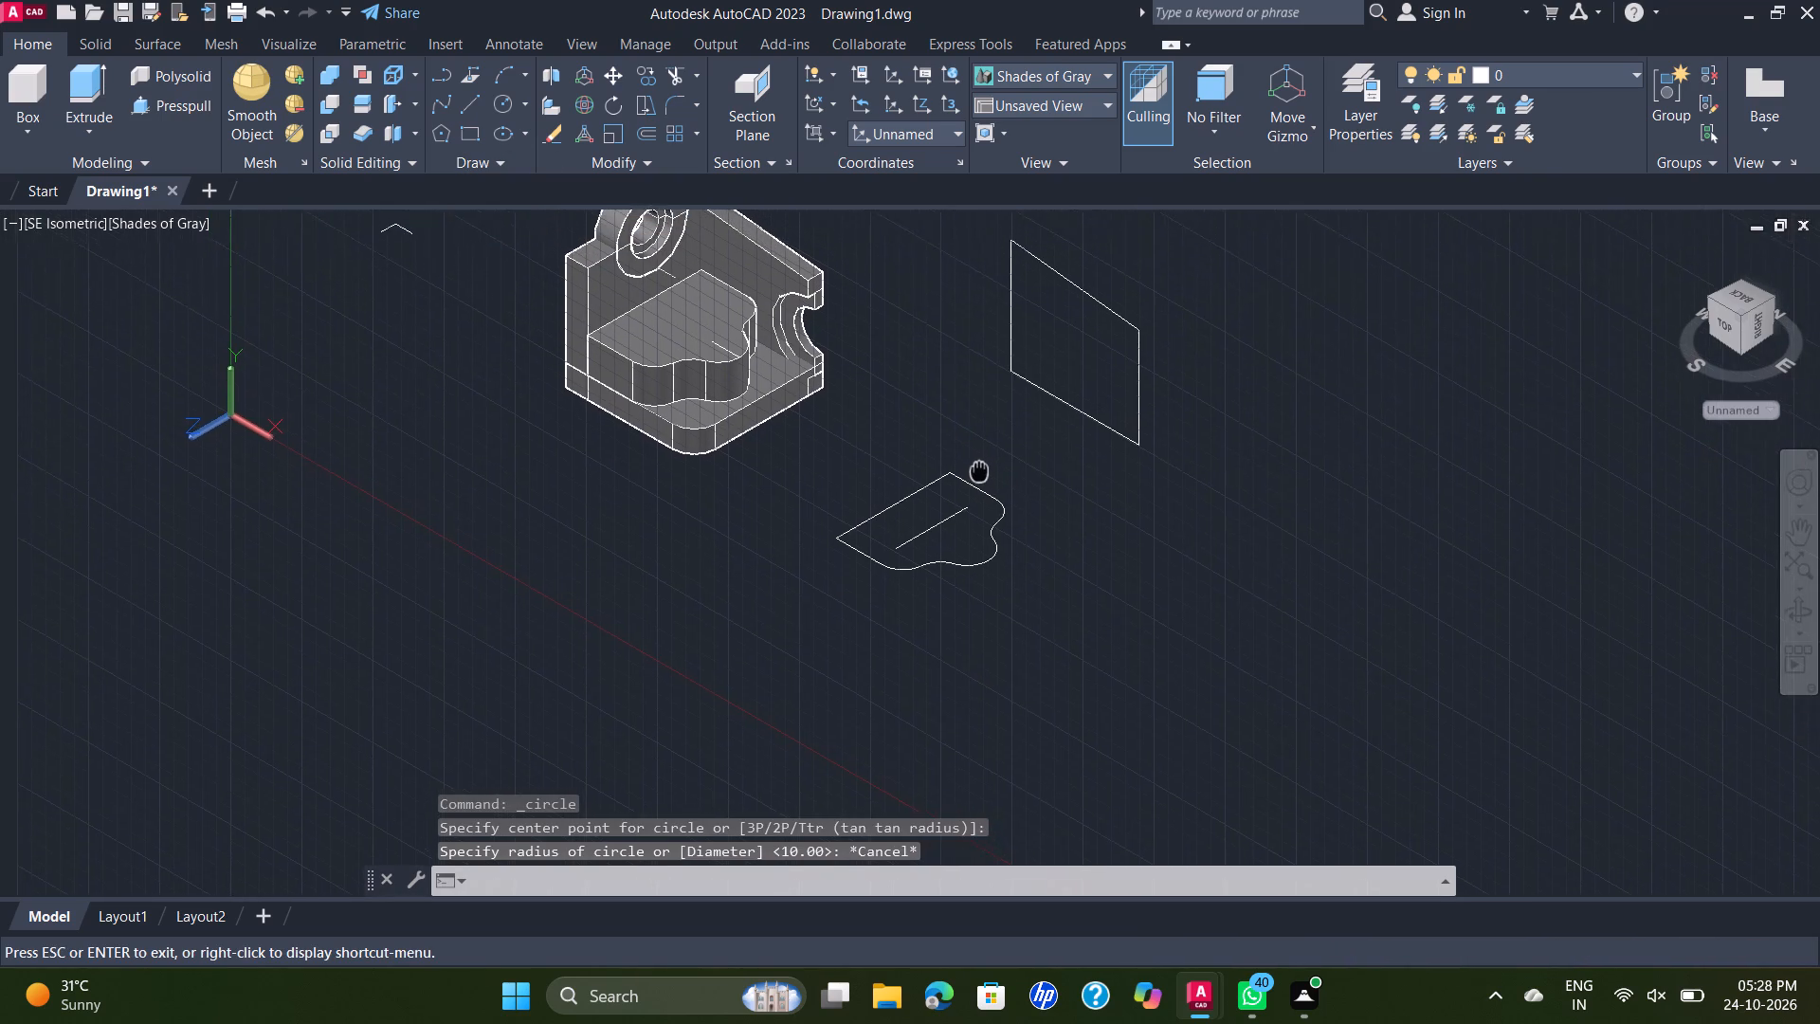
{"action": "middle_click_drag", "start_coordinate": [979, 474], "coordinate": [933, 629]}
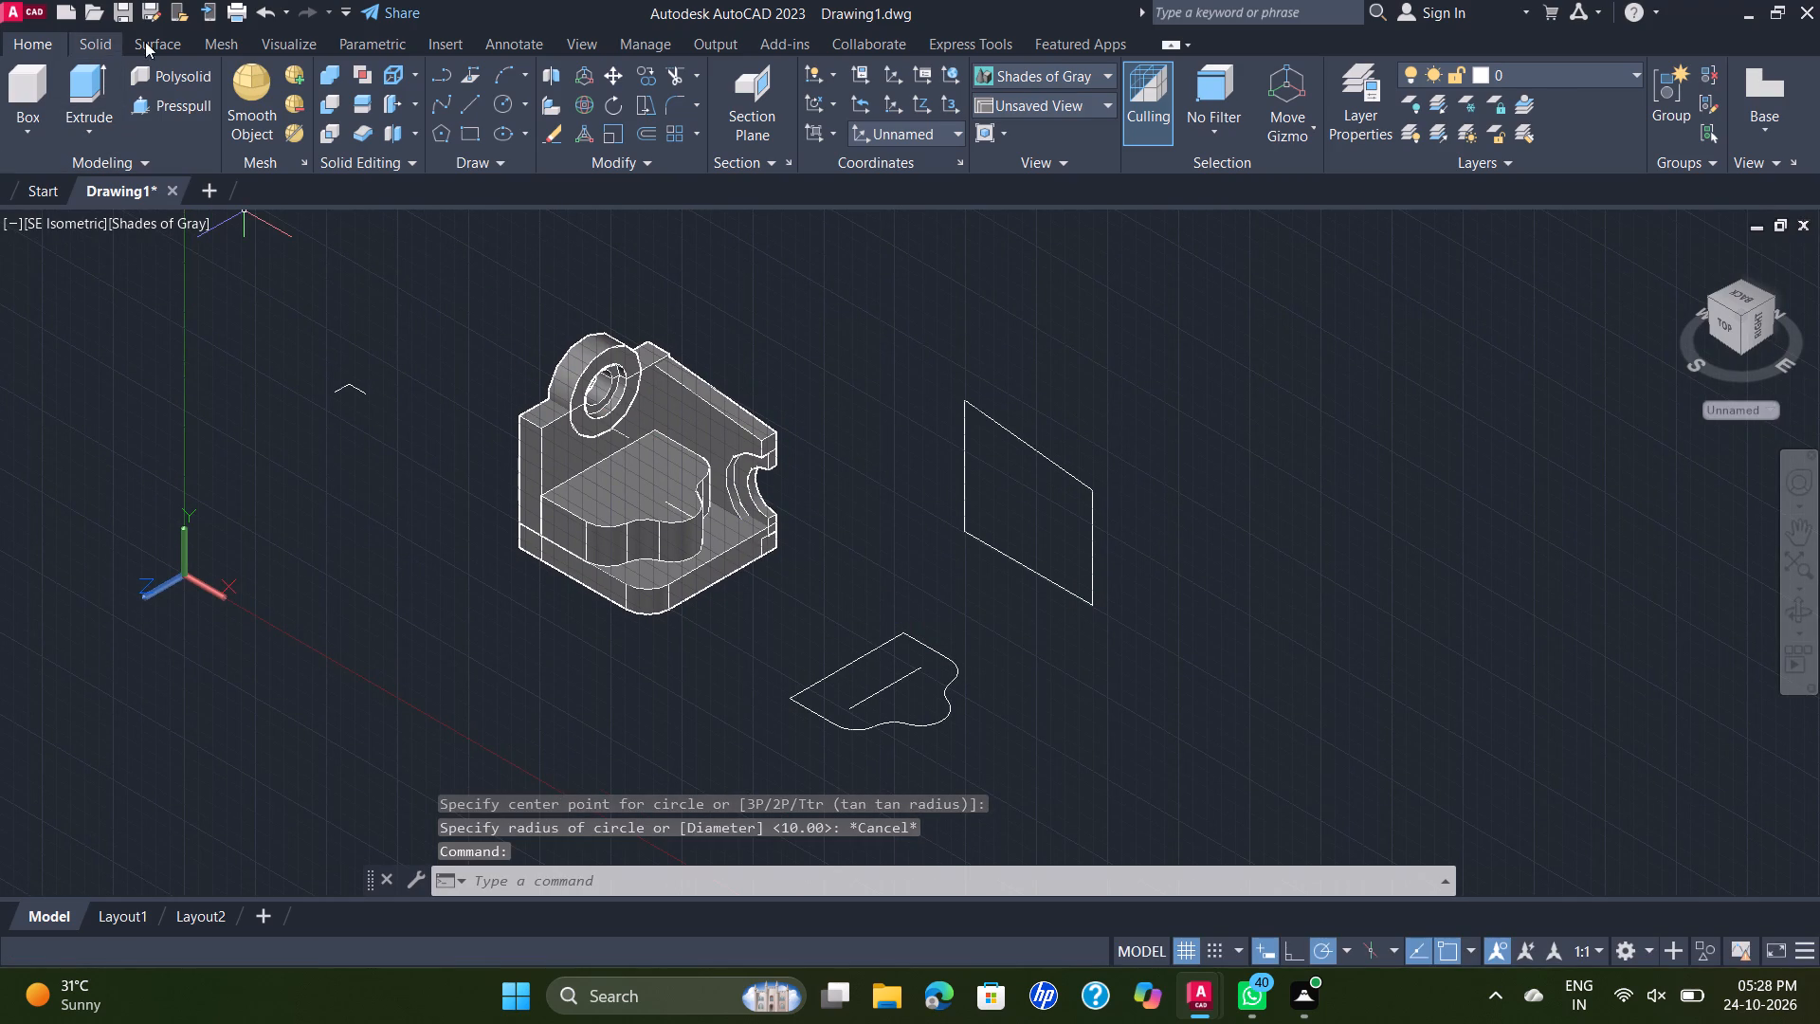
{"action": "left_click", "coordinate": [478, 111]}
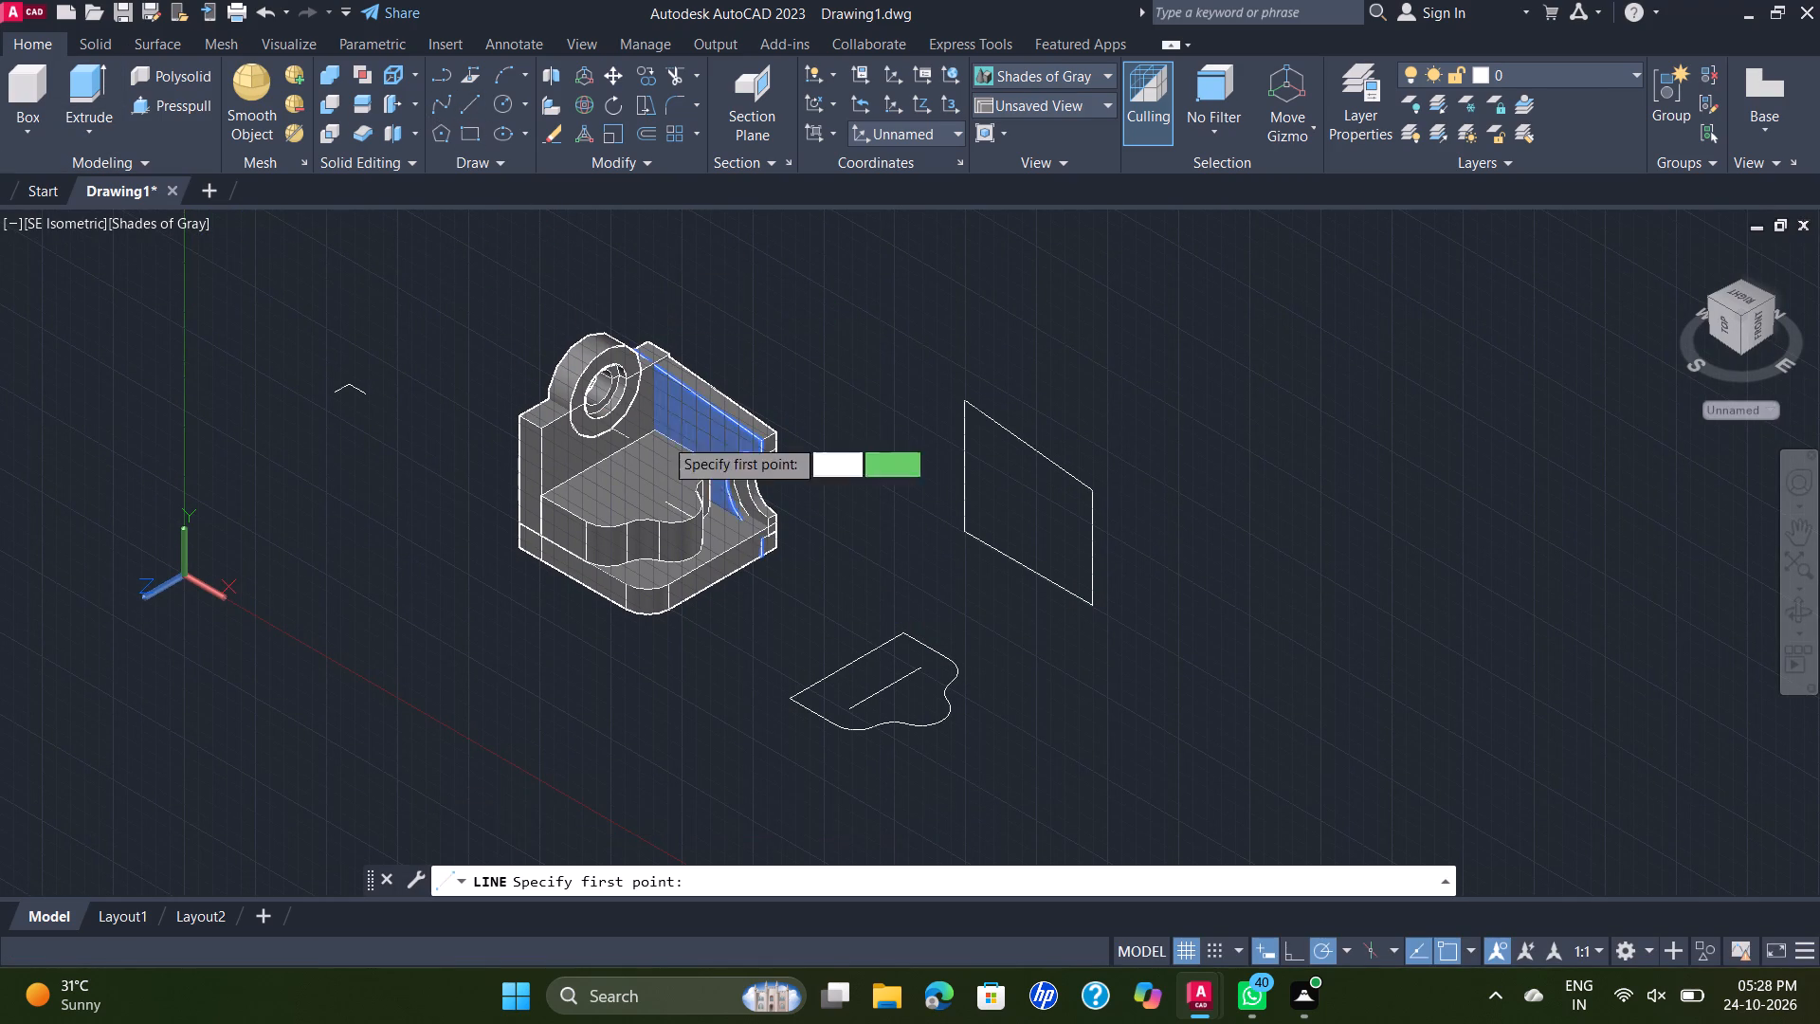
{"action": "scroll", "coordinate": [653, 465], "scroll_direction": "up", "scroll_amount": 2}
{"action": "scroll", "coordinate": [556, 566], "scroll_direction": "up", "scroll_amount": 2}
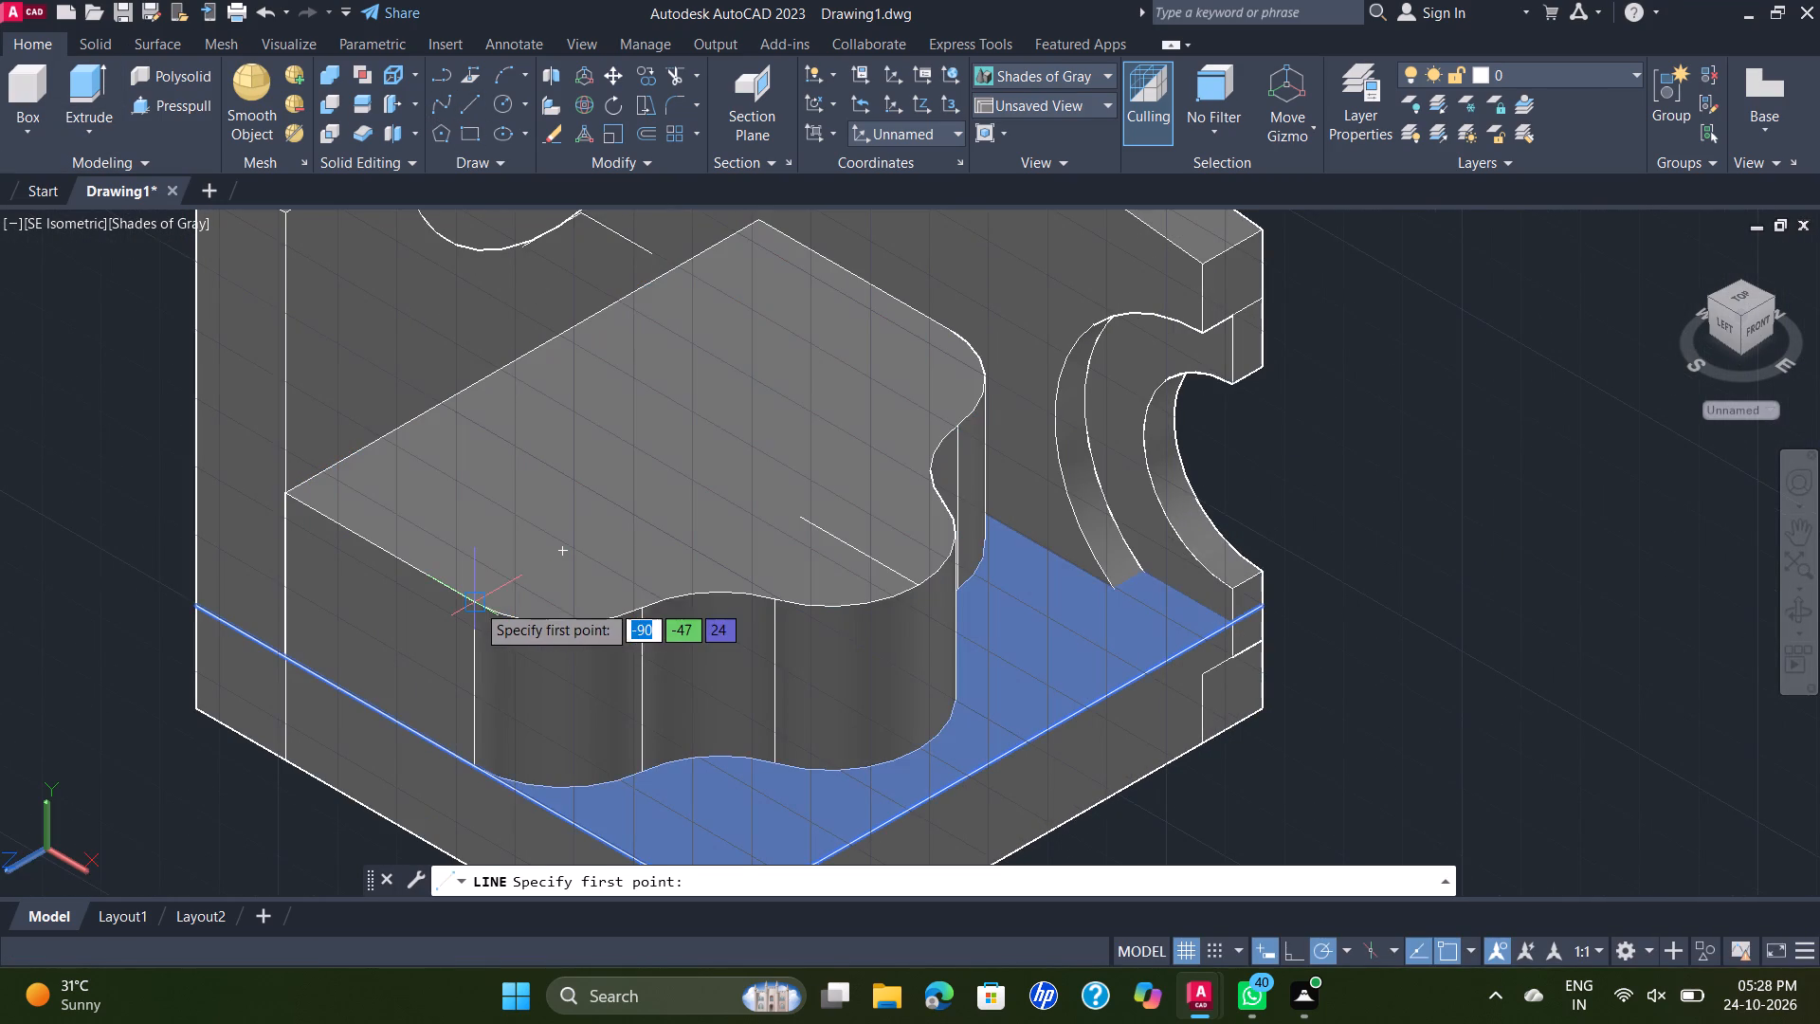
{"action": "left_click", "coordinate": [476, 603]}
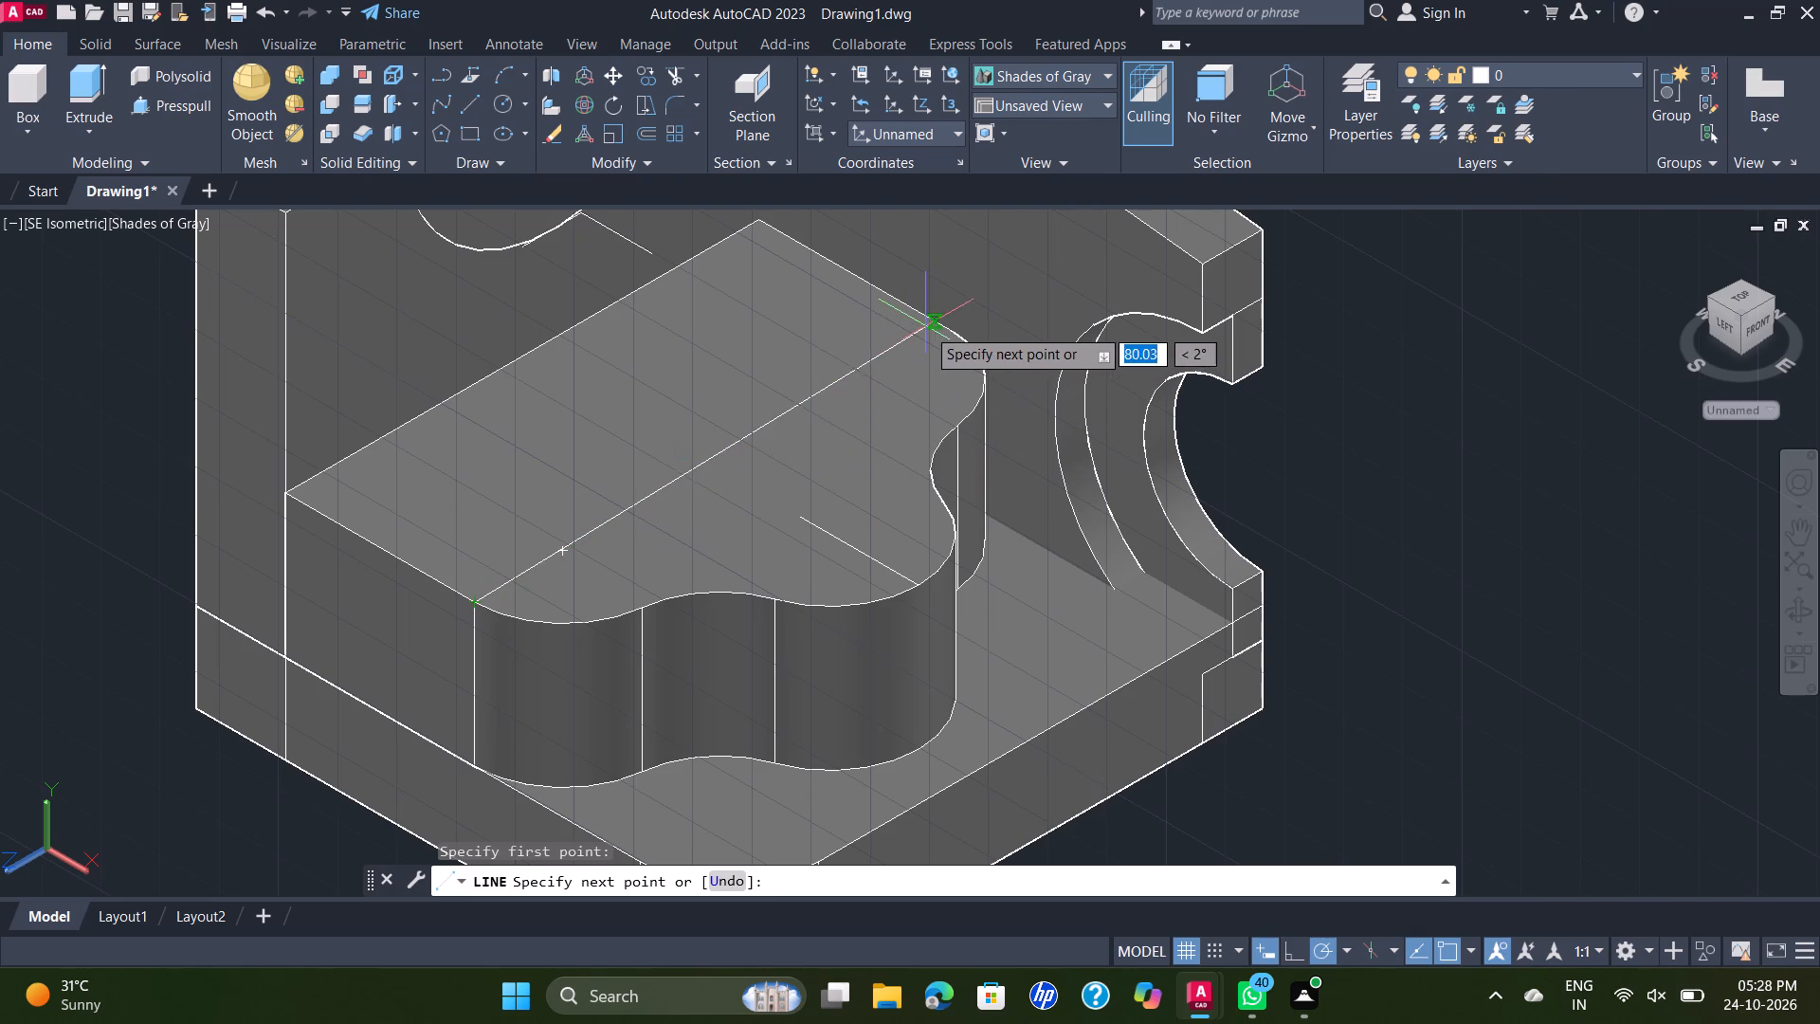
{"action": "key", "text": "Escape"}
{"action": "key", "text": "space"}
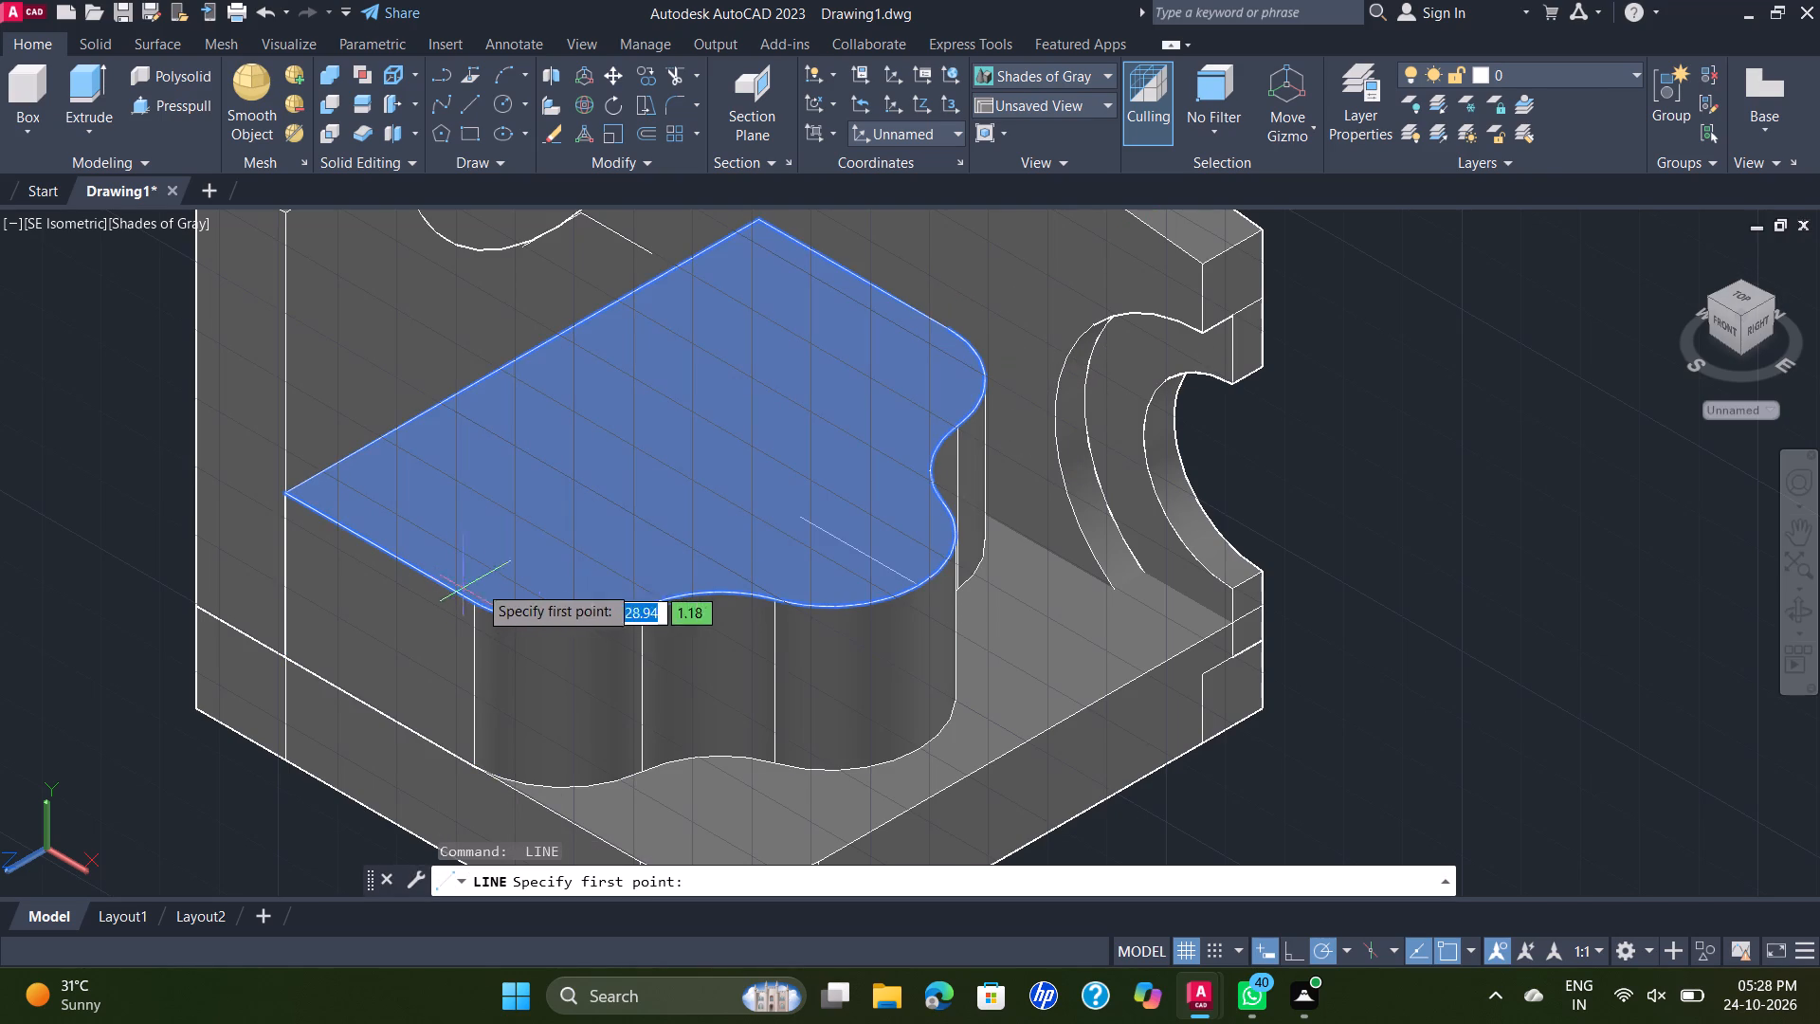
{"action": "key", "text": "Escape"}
Examine the short line on the lobed block's top face and compare the block with the separate lobed profile.
{"action": "scroll", "coordinate": [1349, 349], "scroll_direction": "down", "scroll_amount": 2}
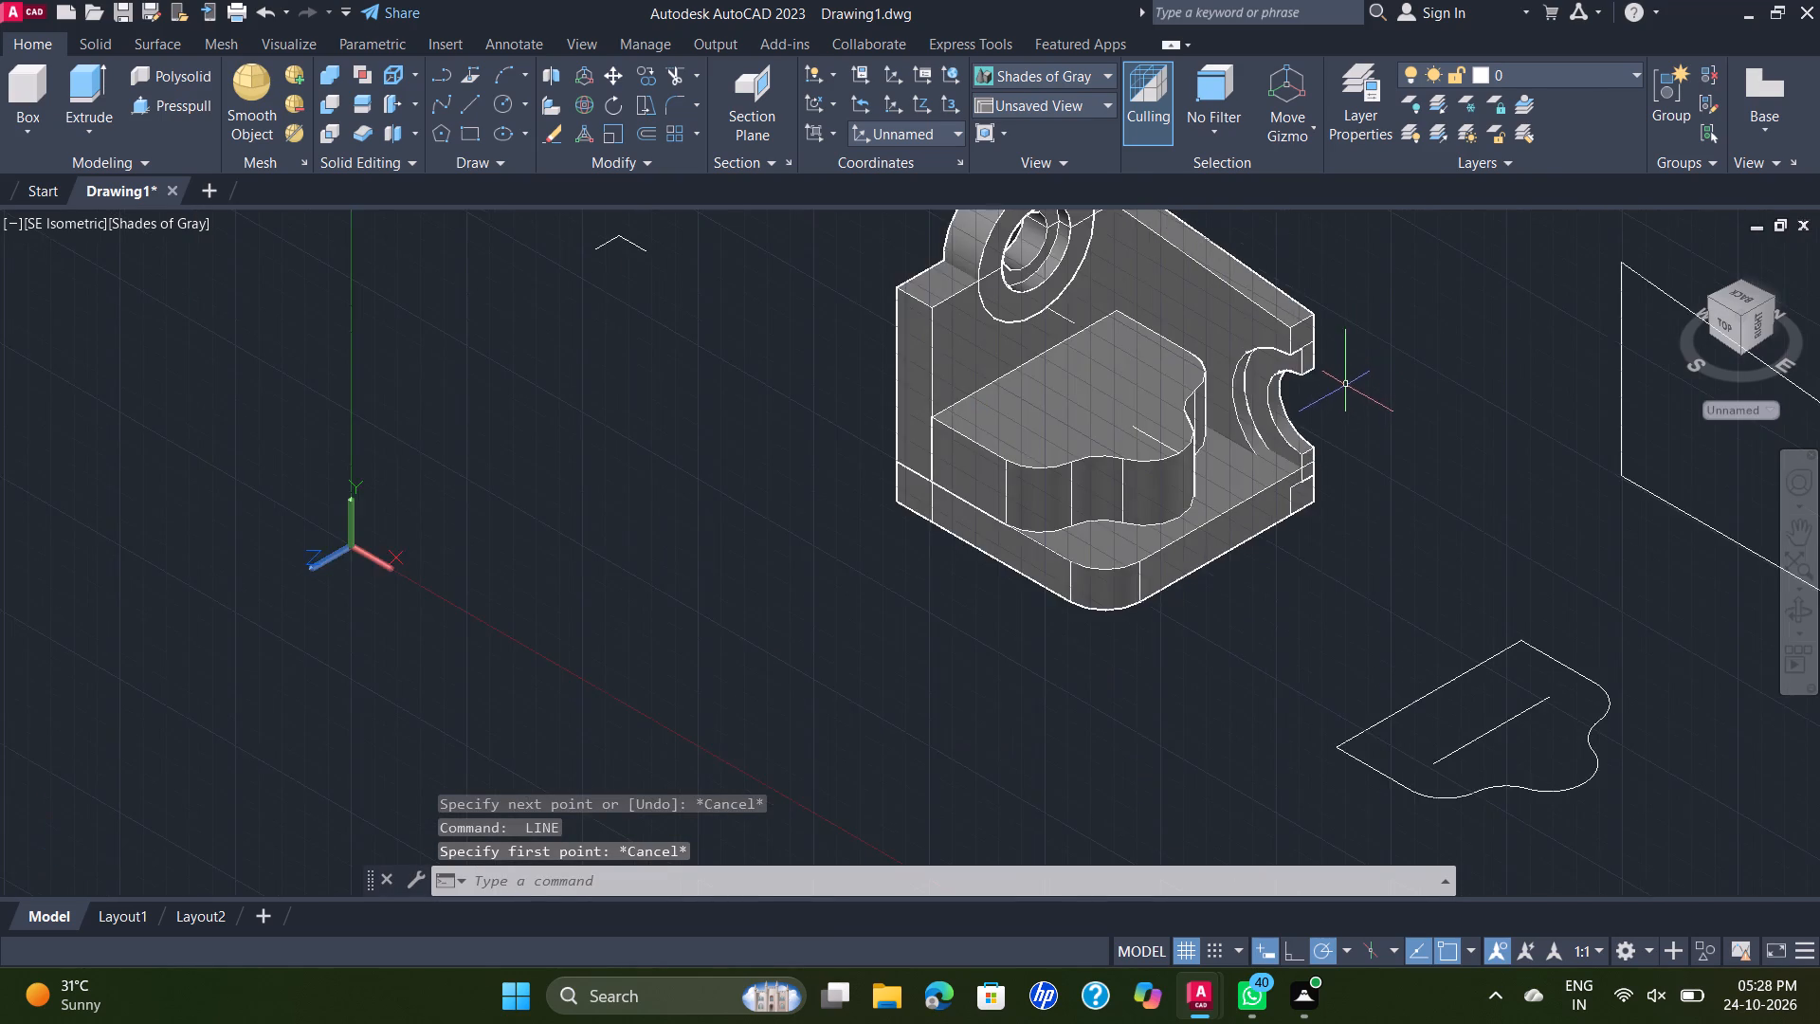
{"action": "scroll", "coordinate": [1389, 433], "scroll_direction": "down", "scroll_amount": 1}
{"action": "middle_click_drag", "start_coordinate": [1445, 504], "coordinate": [1298, 539]}
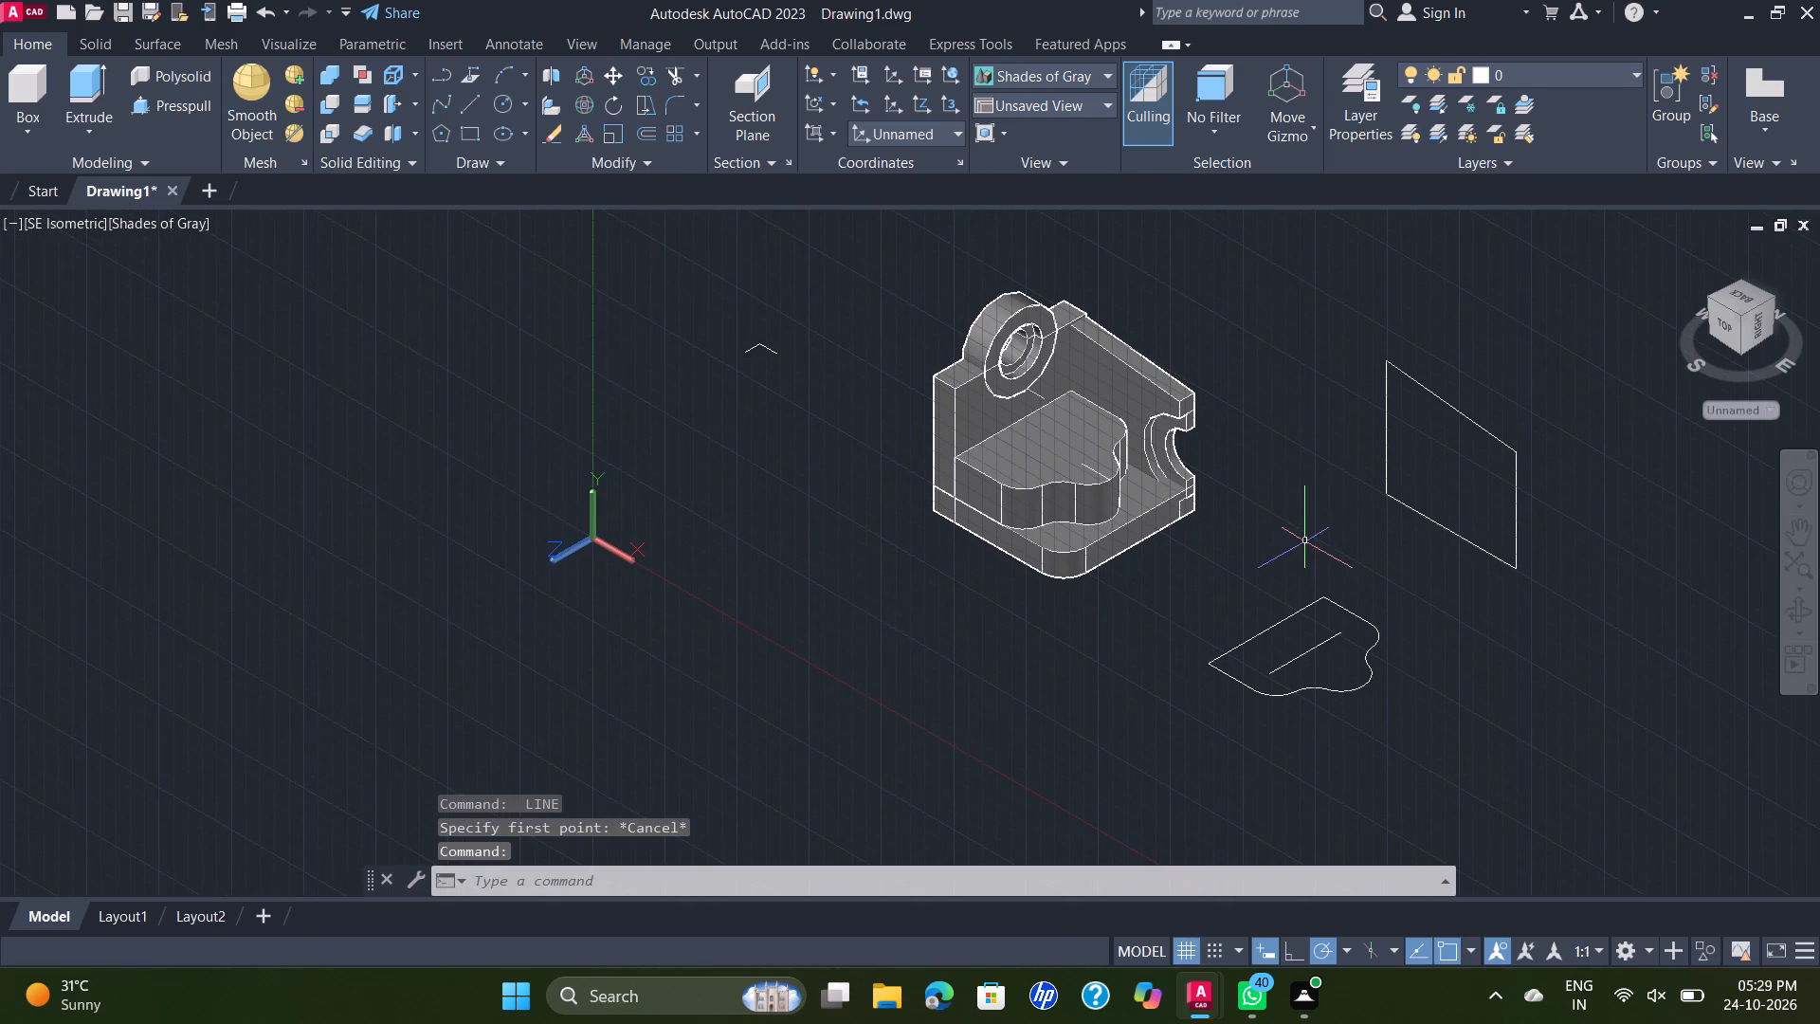
{"action": "scroll", "coordinate": [1313, 545], "scroll_direction": "up", "scroll_amount": 1}
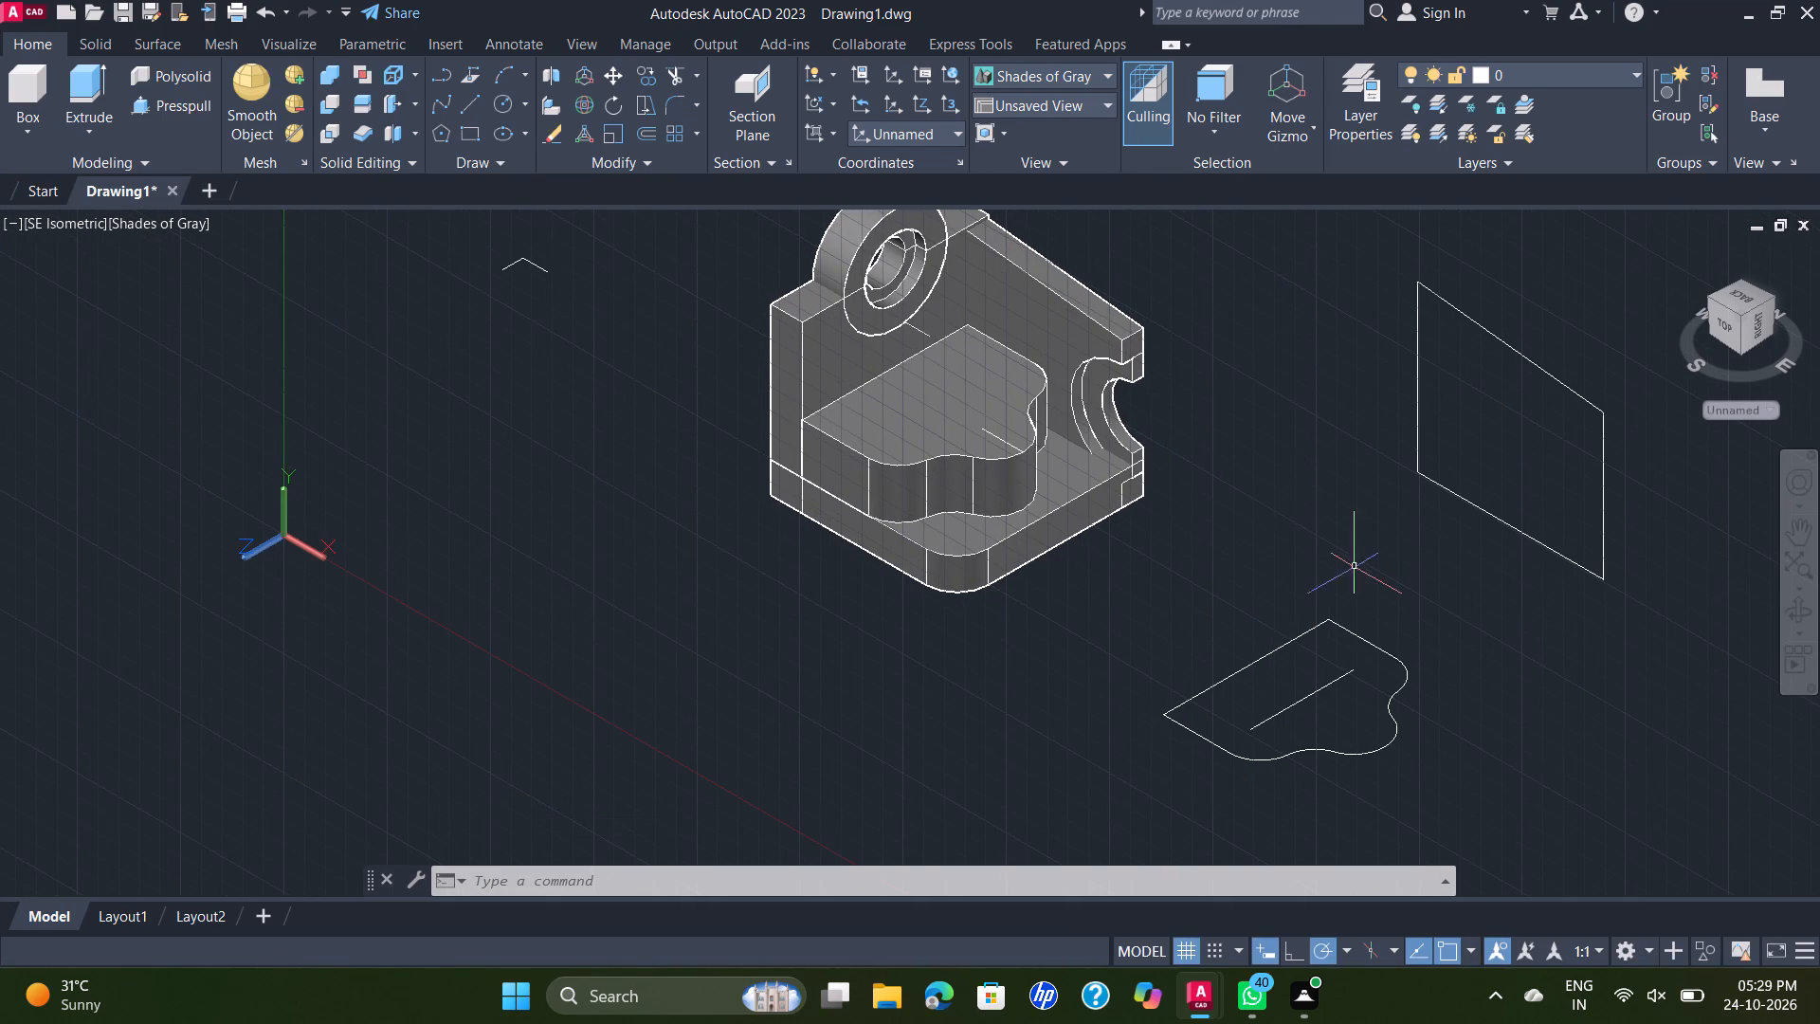
{"action": "scroll", "coordinate": [937, 385], "scroll_direction": "up", "scroll_amount": 2}
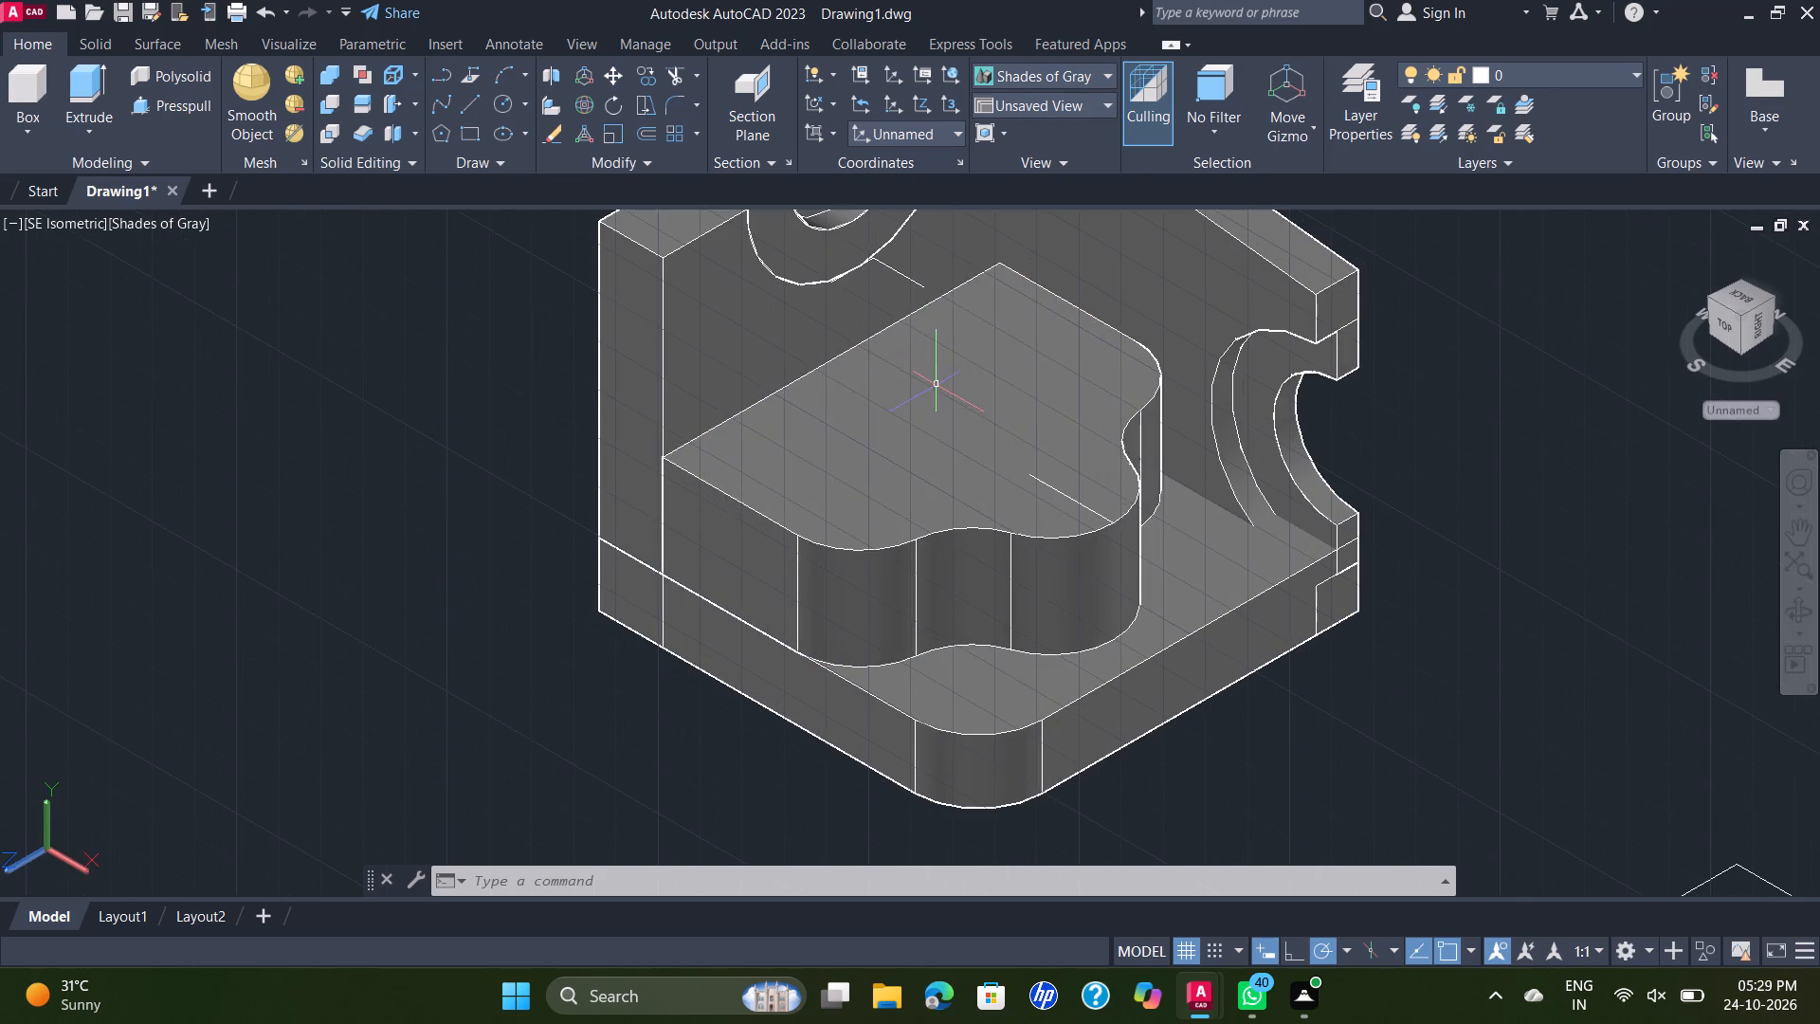
{"action": "scroll", "coordinate": [1022, 472], "scroll_direction": "up", "scroll_amount": 1}
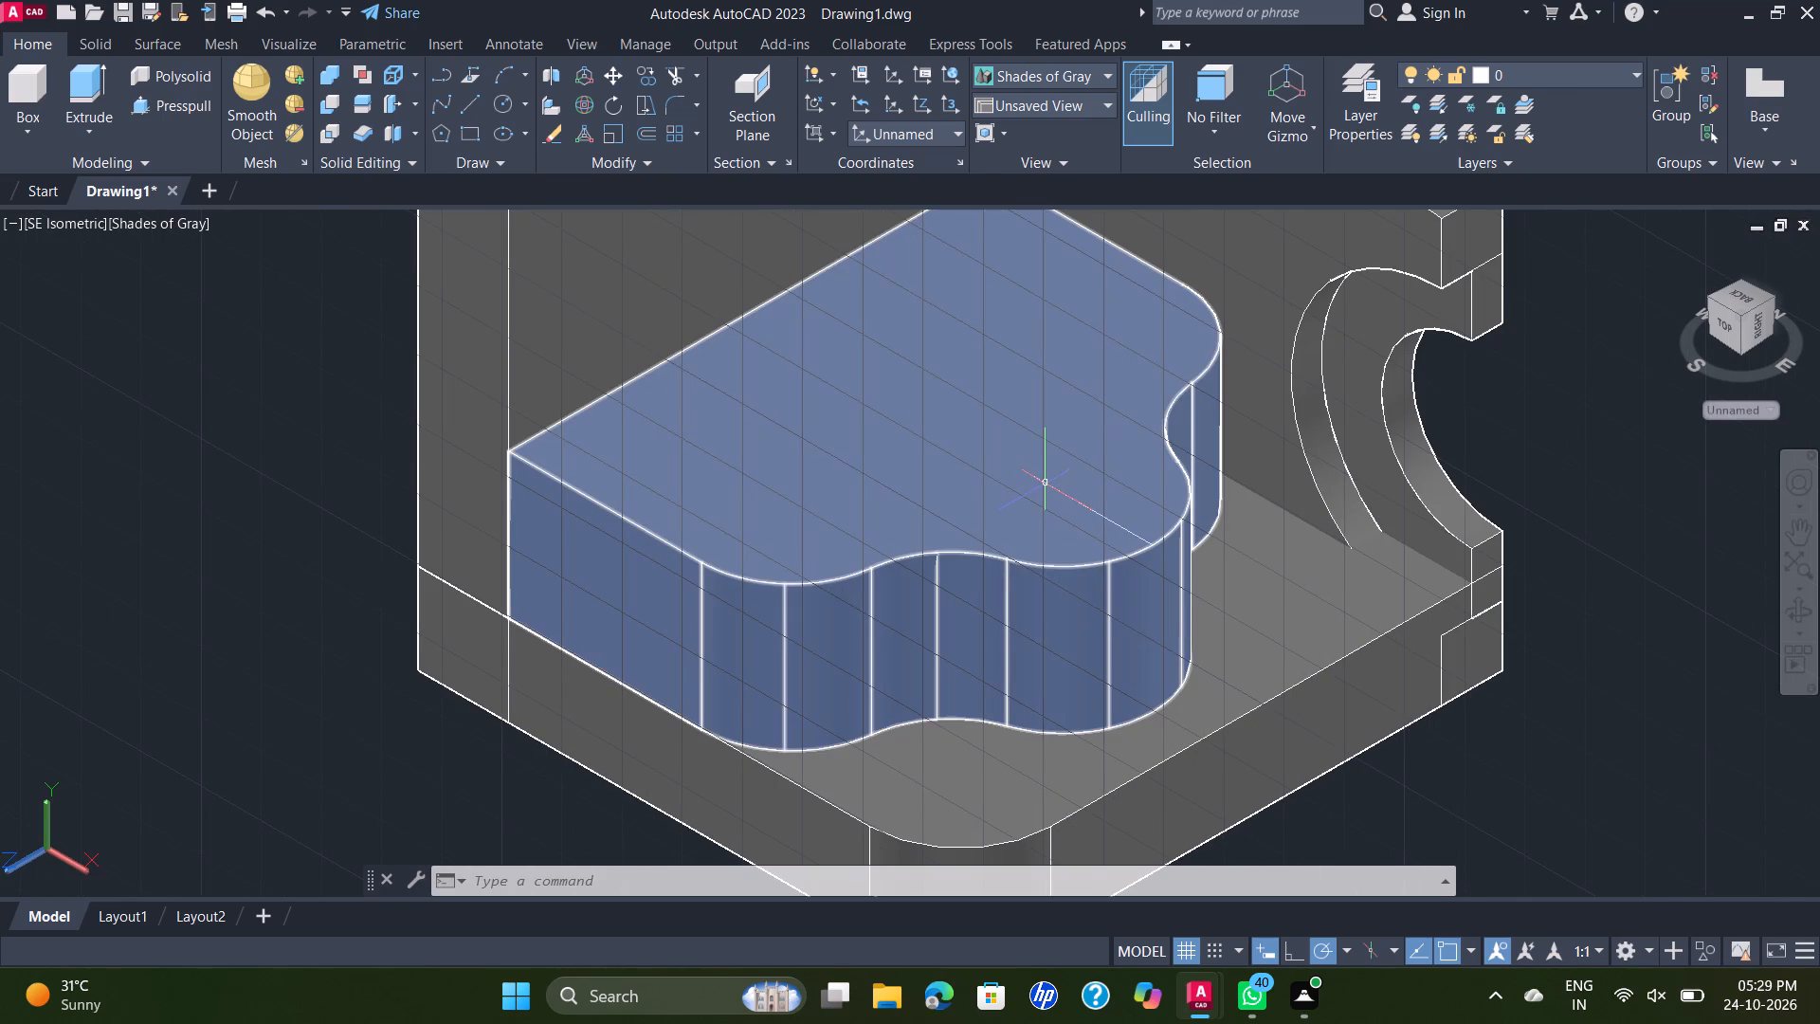
{"action": "scroll", "coordinate": [1046, 486], "scroll_direction": "up", "scroll_amount": 2}
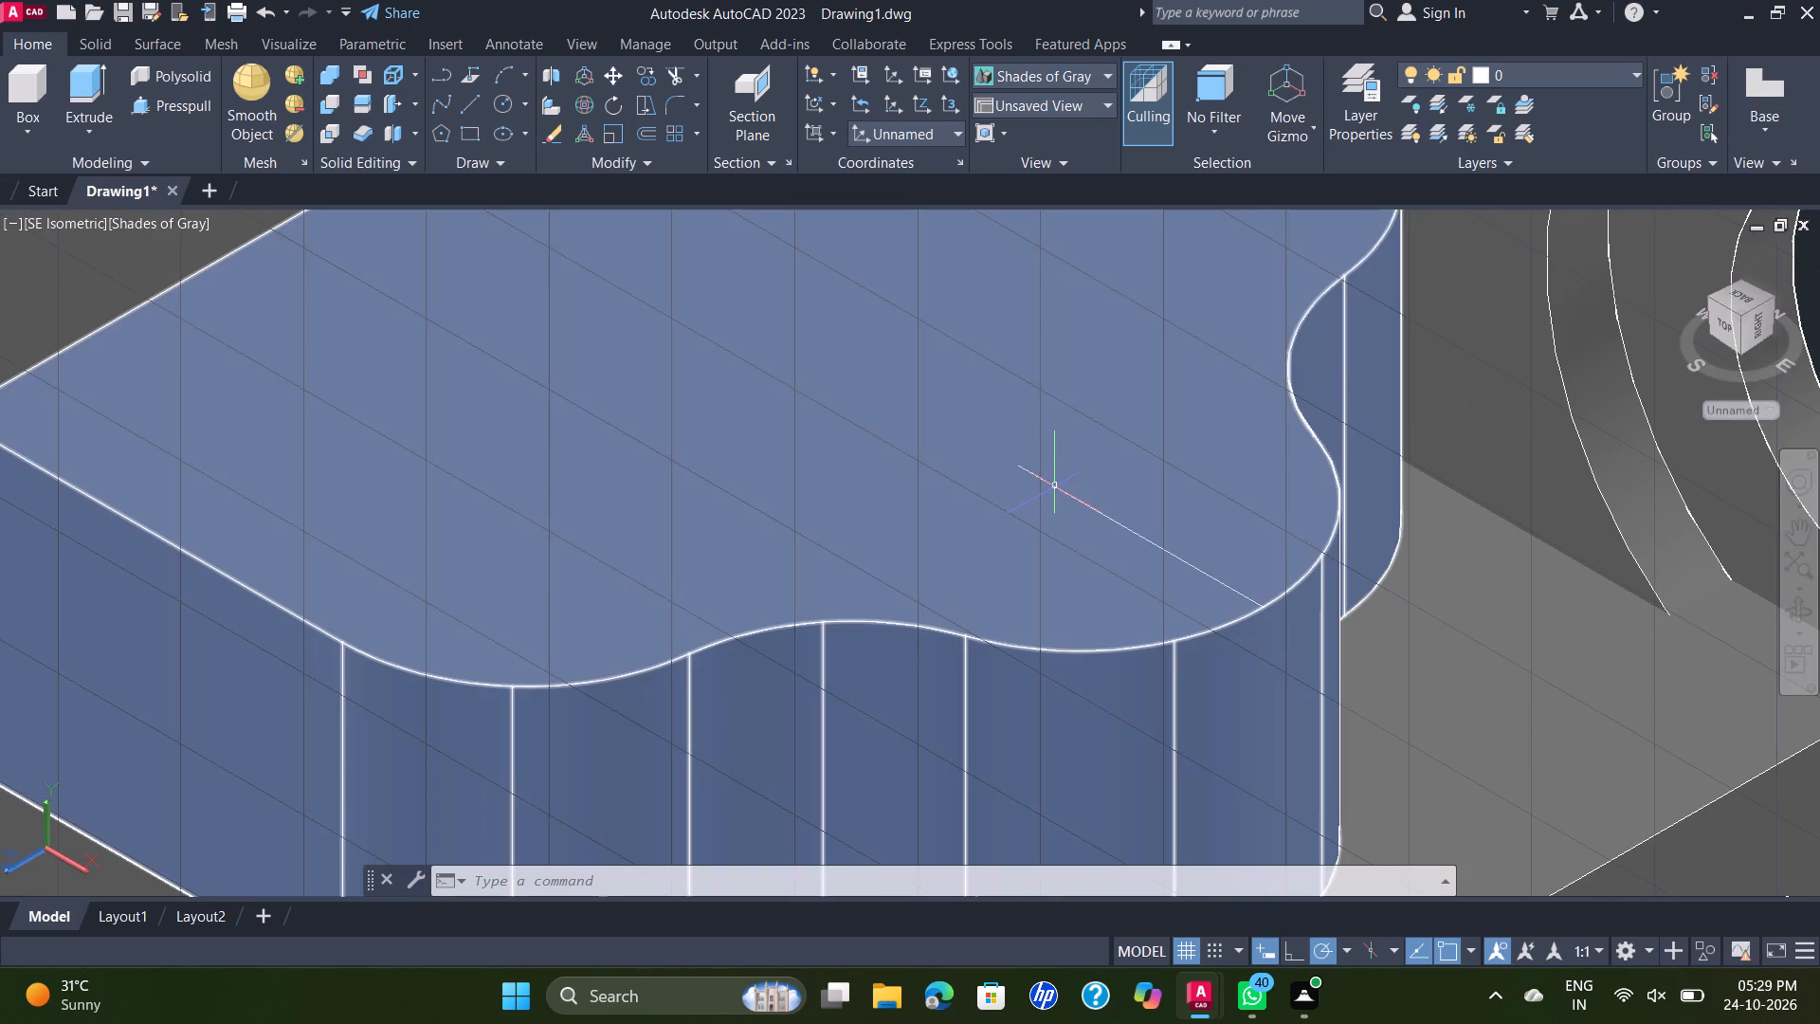
{"action": "scroll", "coordinate": [1055, 486], "scroll_direction": "up", "scroll_amount": 4}
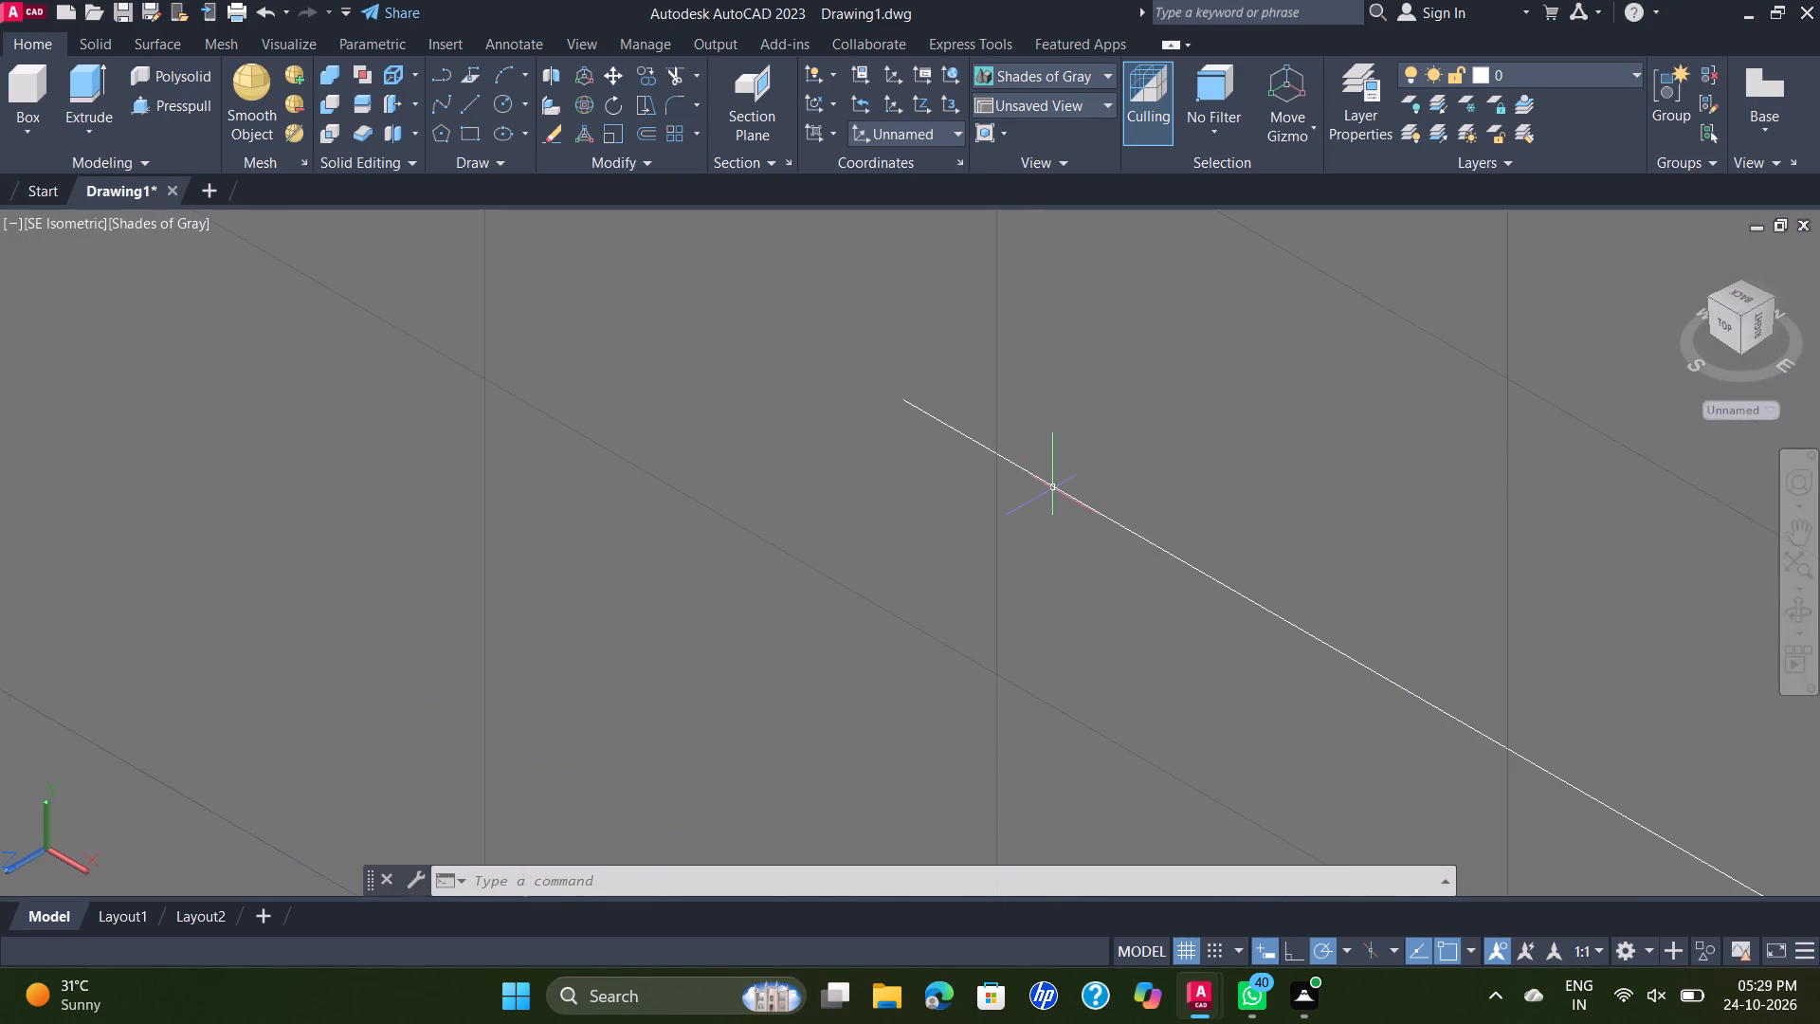
{"action": "scroll", "coordinate": [1053, 488], "scroll_direction": "down", "scroll_amount": 6}
{"action": "scroll", "coordinate": [1154, 517], "scroll_direction": "down", "scroll_amount": 2}
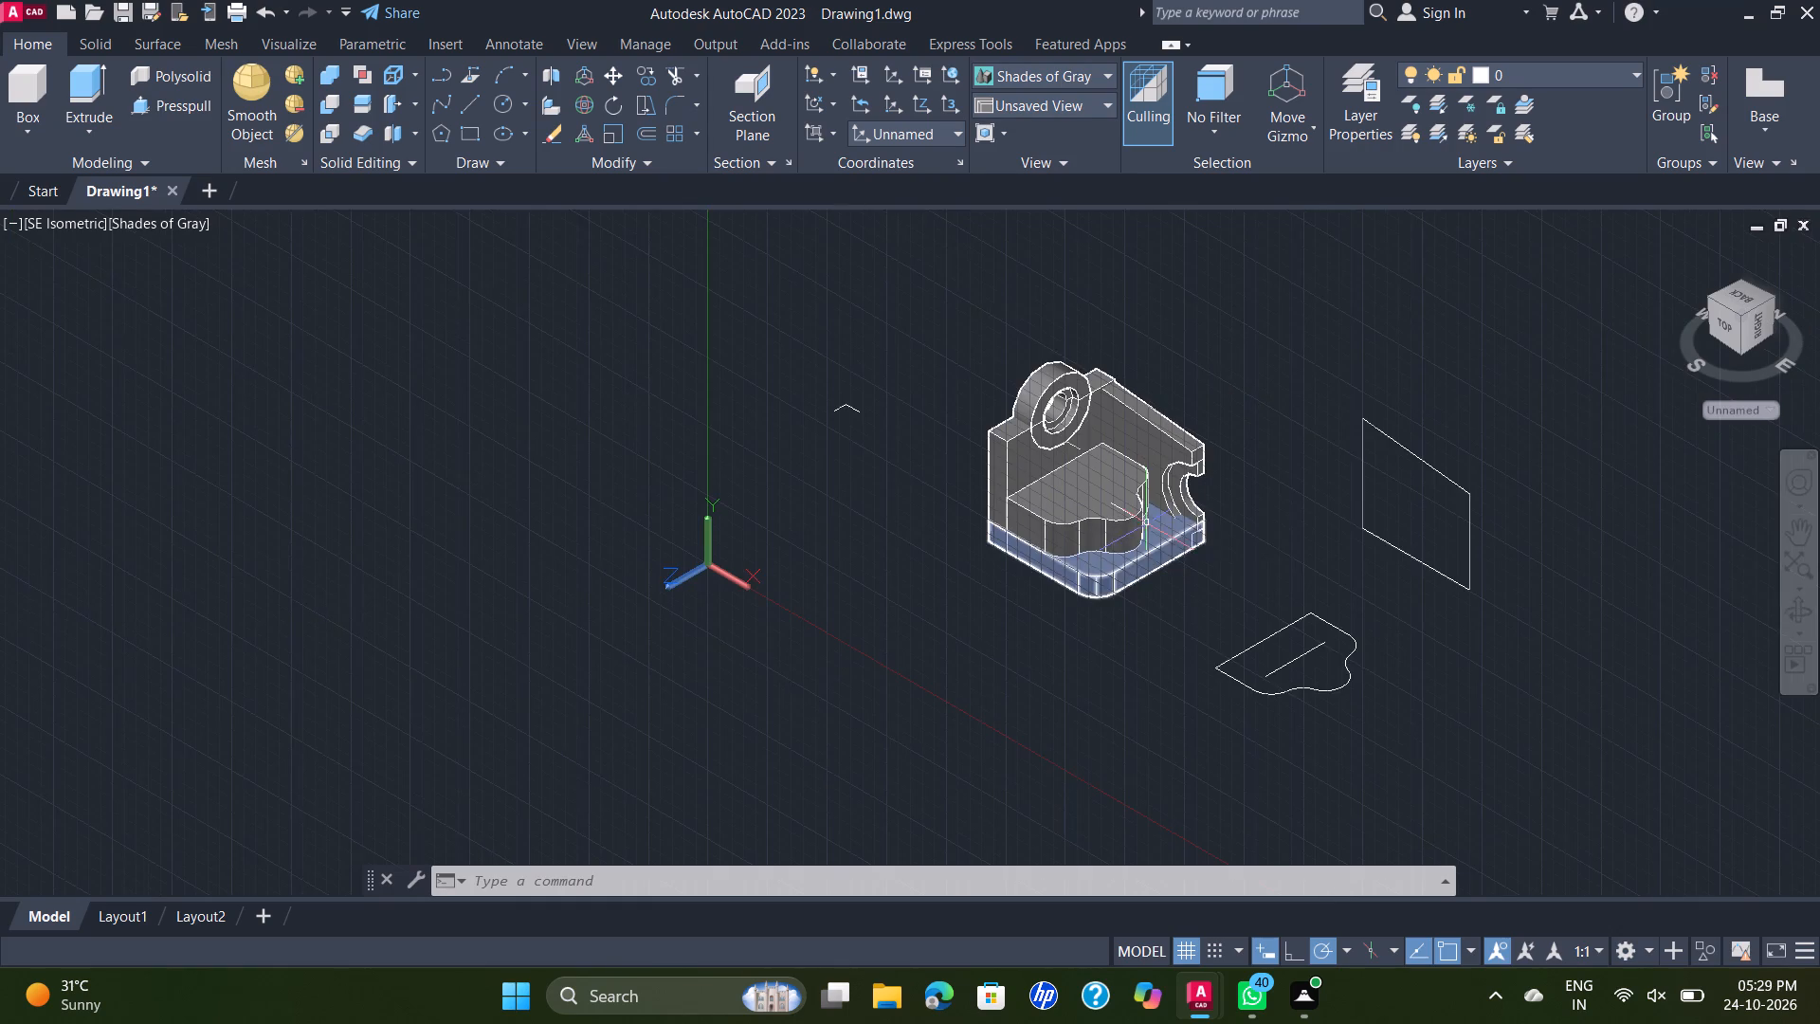
{"action": "middle_click_drag", "start_coordinate": [1274, 565], "coordinate": [1166, 494]}
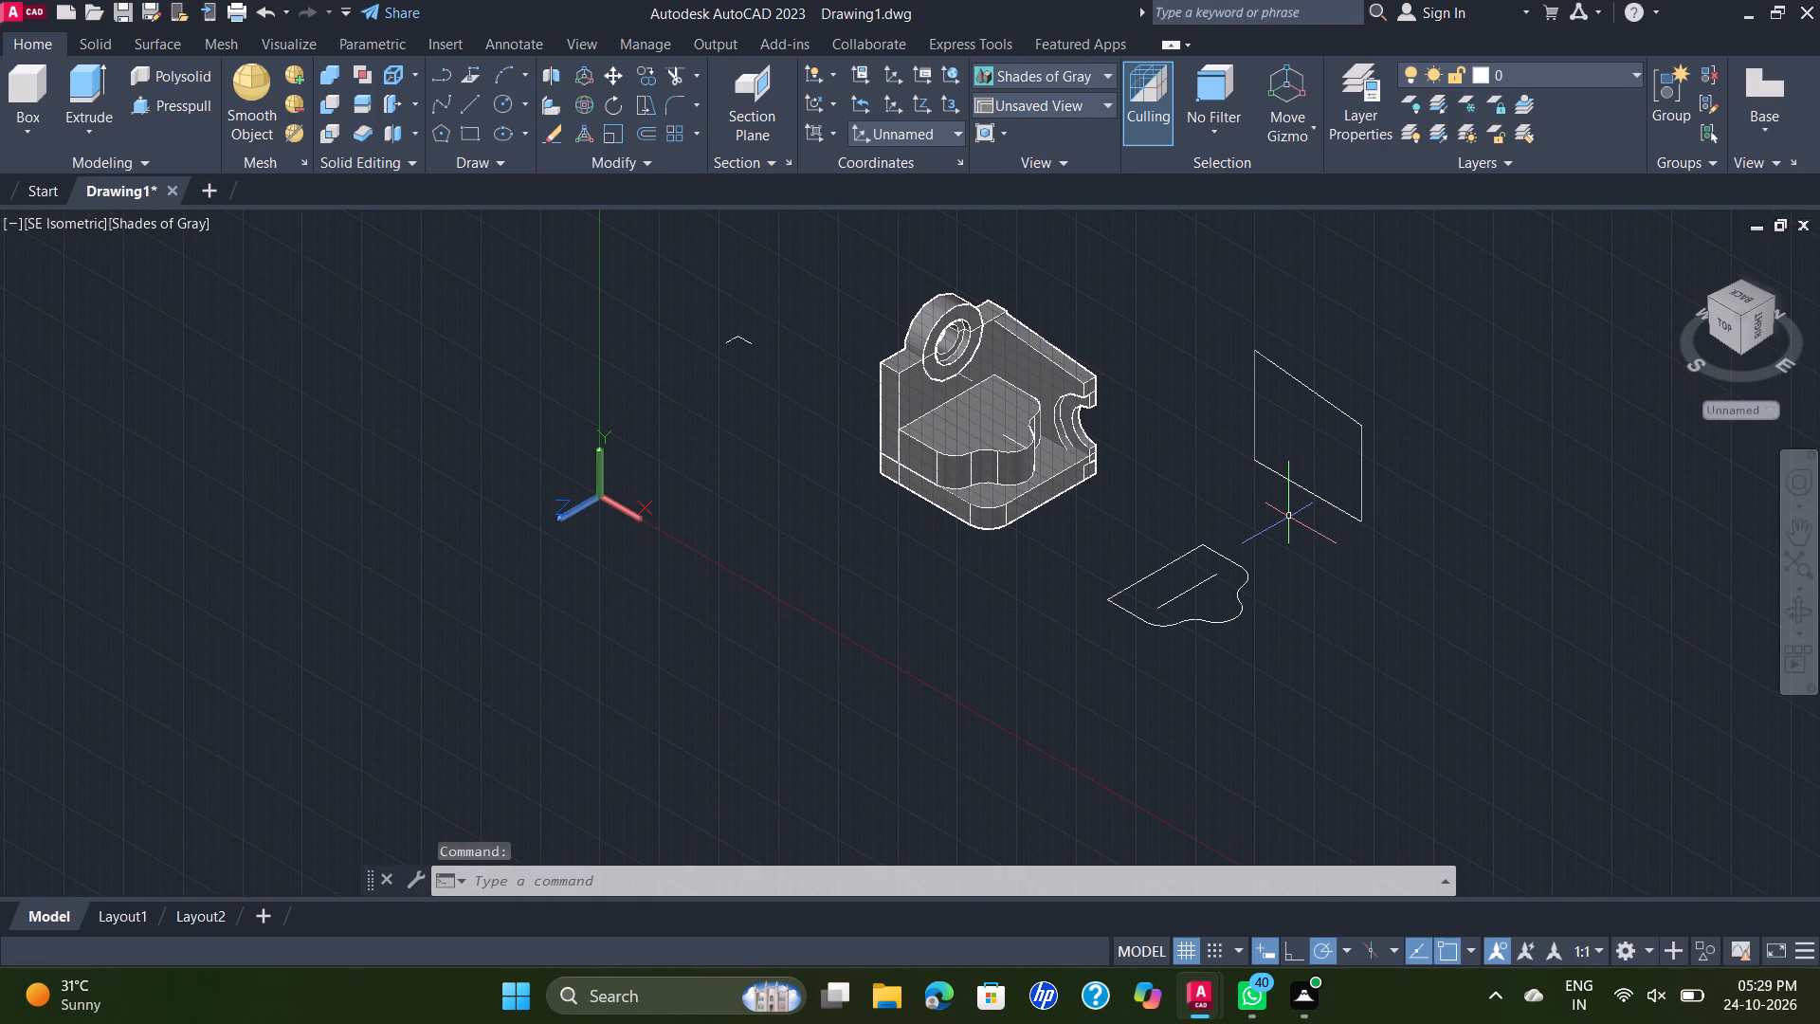
Switch the view to Top, showing the bracket beside the separate lobed profile.
{"action": "scroll", "coordinate": [1250, 539], "scroll_direction": "up", "scroll_amount": 2}
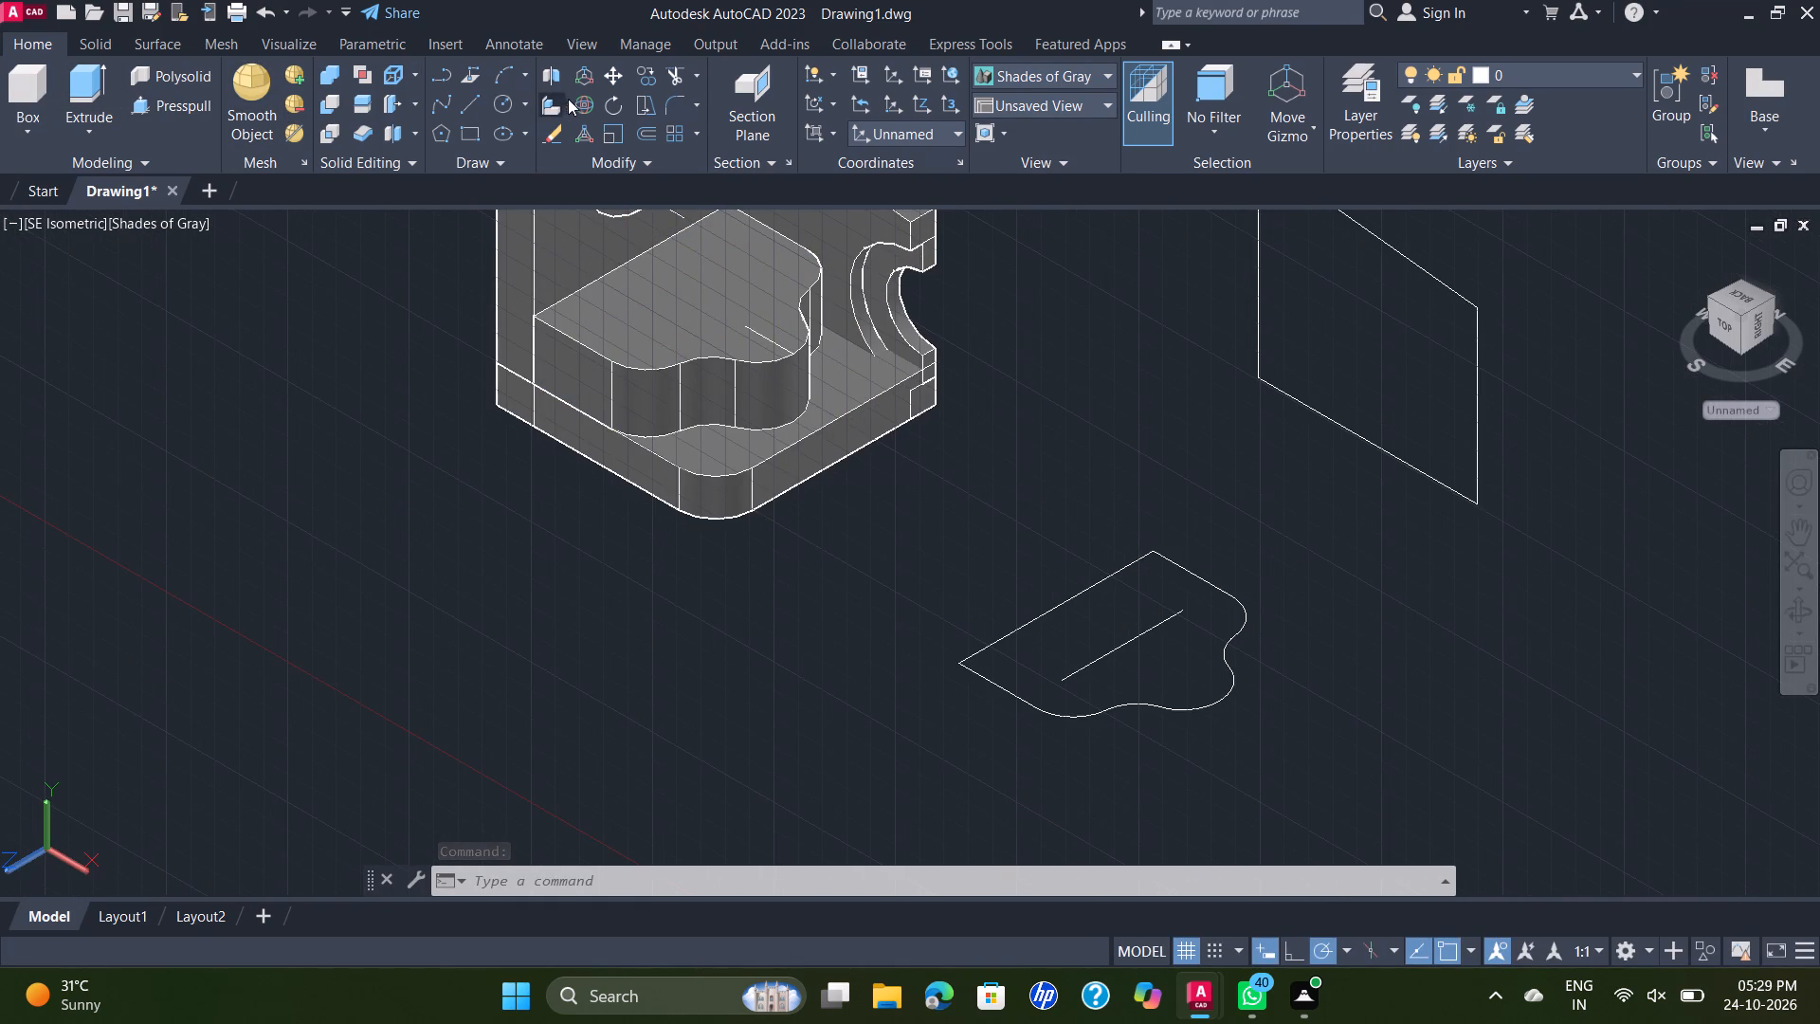
{"action": "left_click", "coordinate": [49, 228]}
{"action": "left_click", "coordinate": [92, 273]}
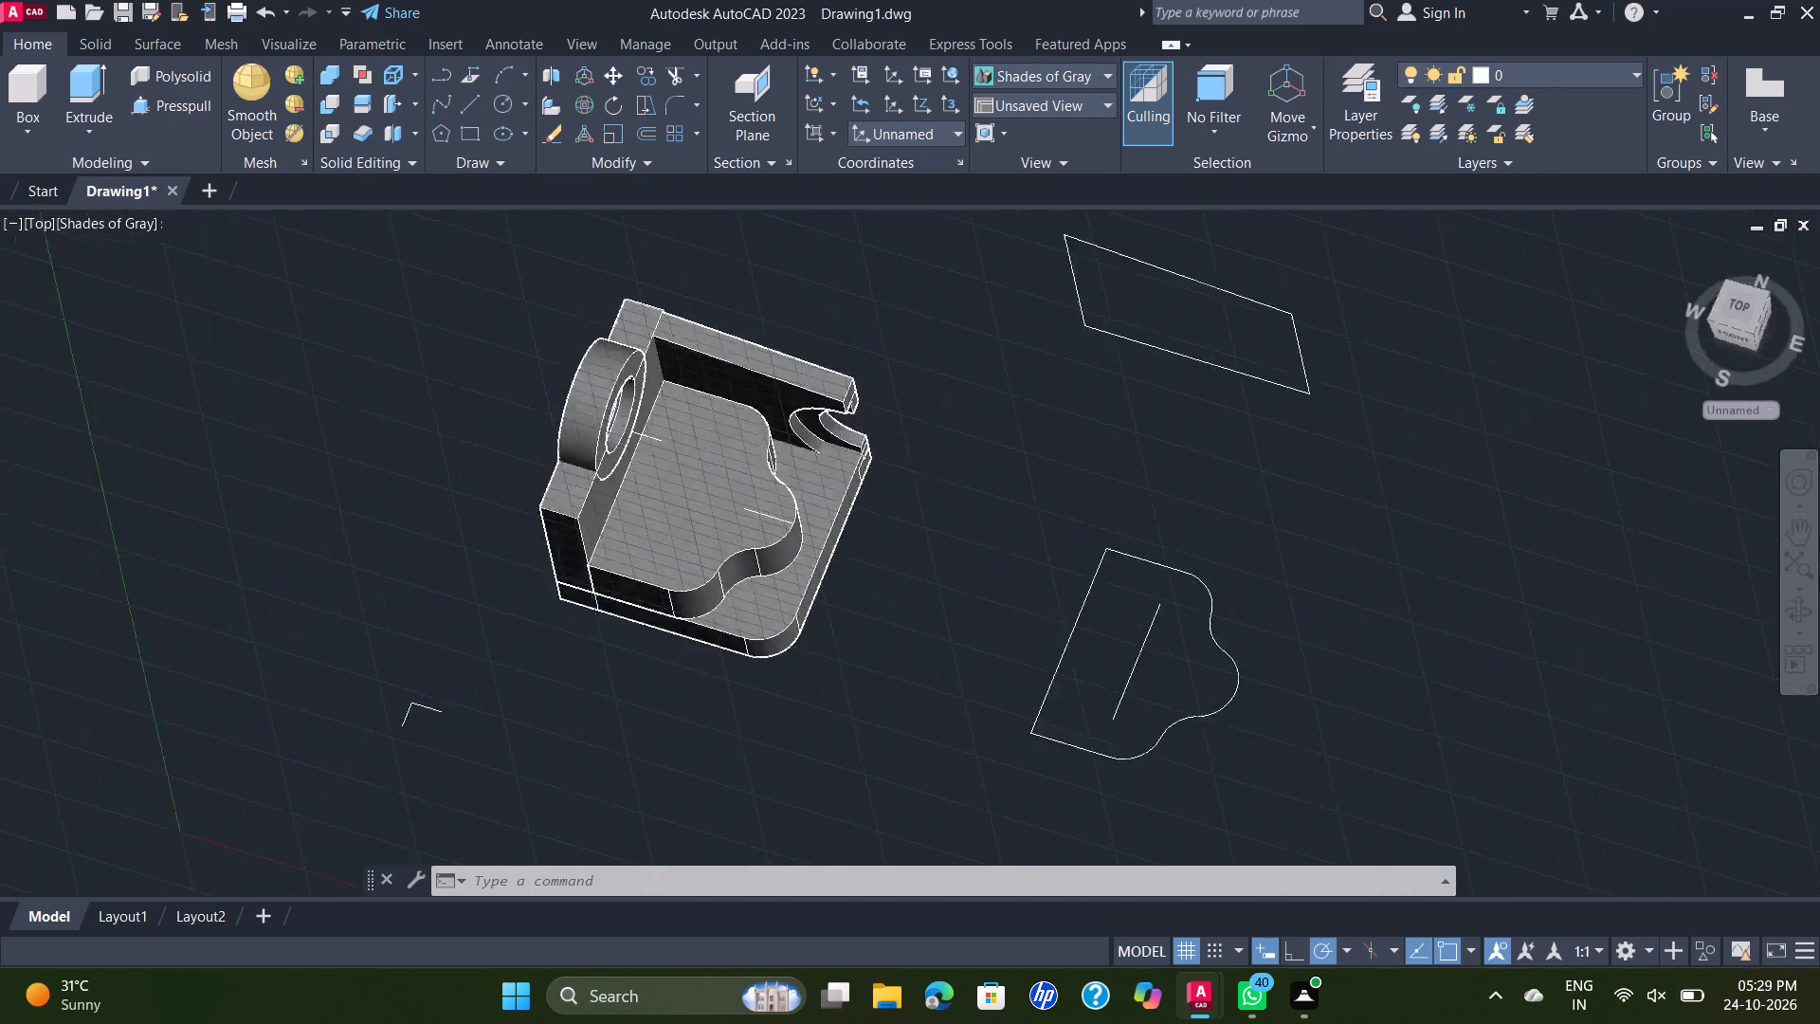
{"action": "scroll", "coordinate": [1198, 433], "scroll_direction": "up", "scroll_amount": 2}
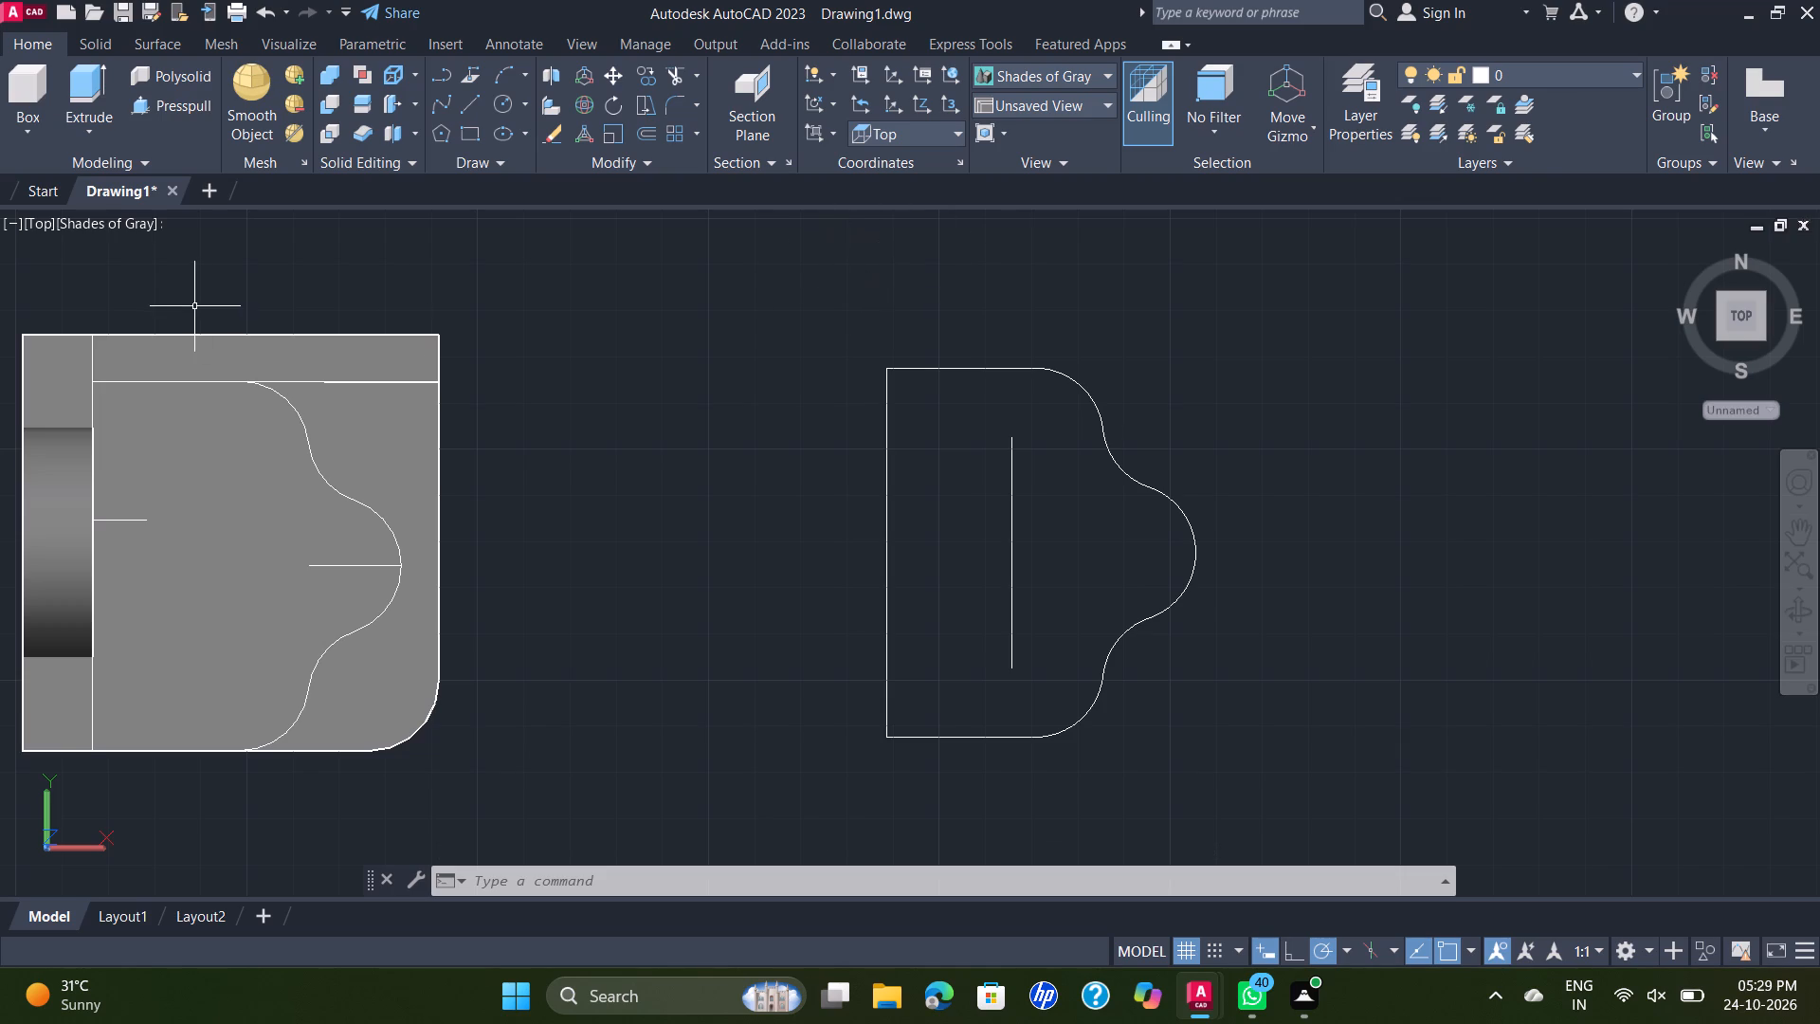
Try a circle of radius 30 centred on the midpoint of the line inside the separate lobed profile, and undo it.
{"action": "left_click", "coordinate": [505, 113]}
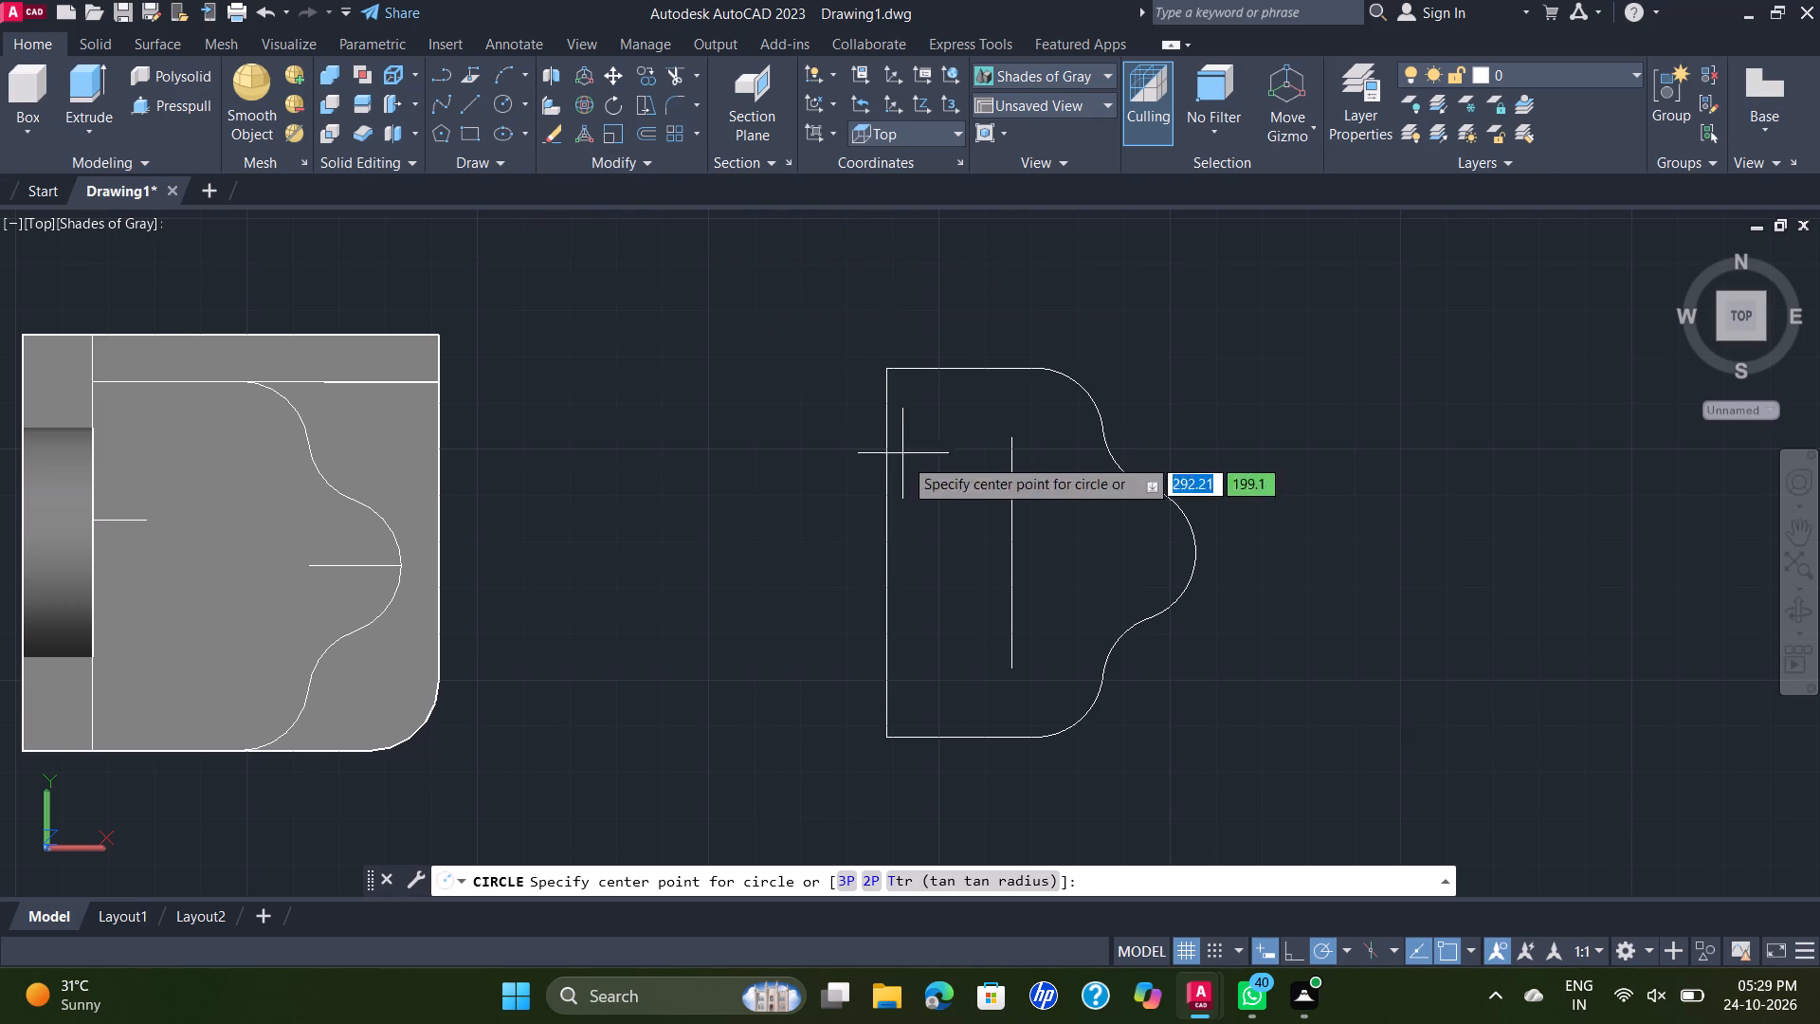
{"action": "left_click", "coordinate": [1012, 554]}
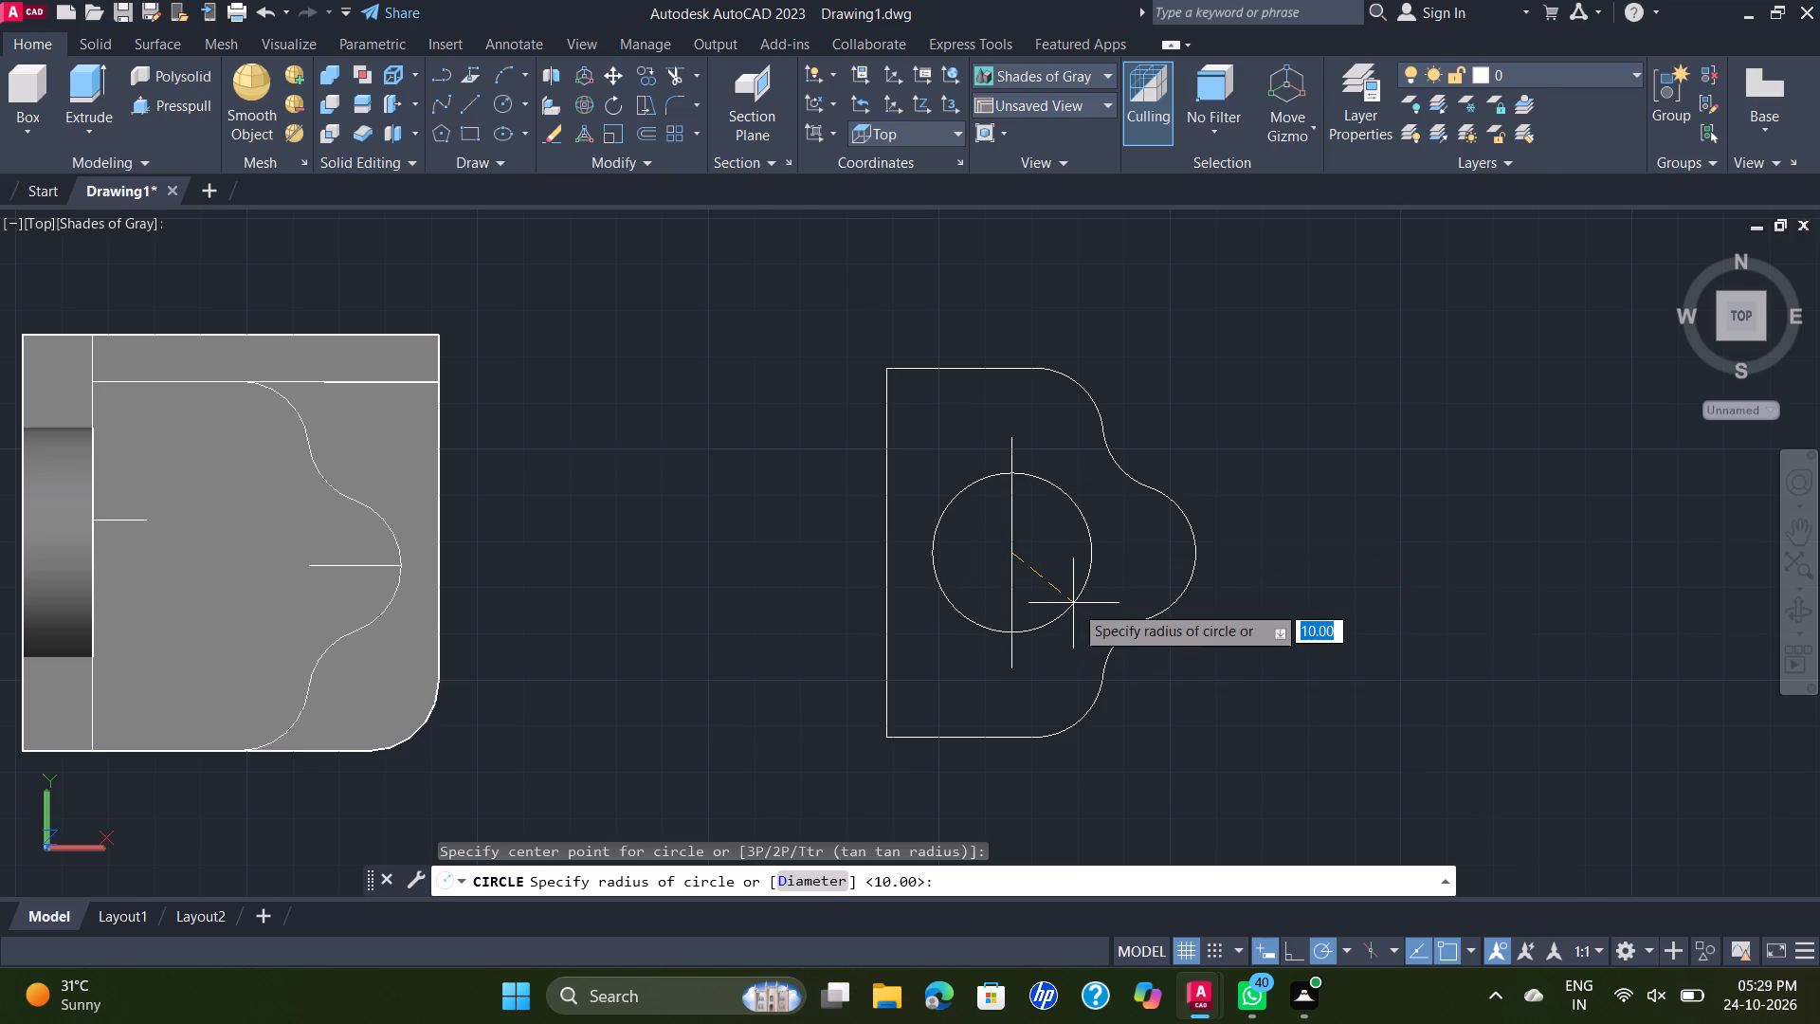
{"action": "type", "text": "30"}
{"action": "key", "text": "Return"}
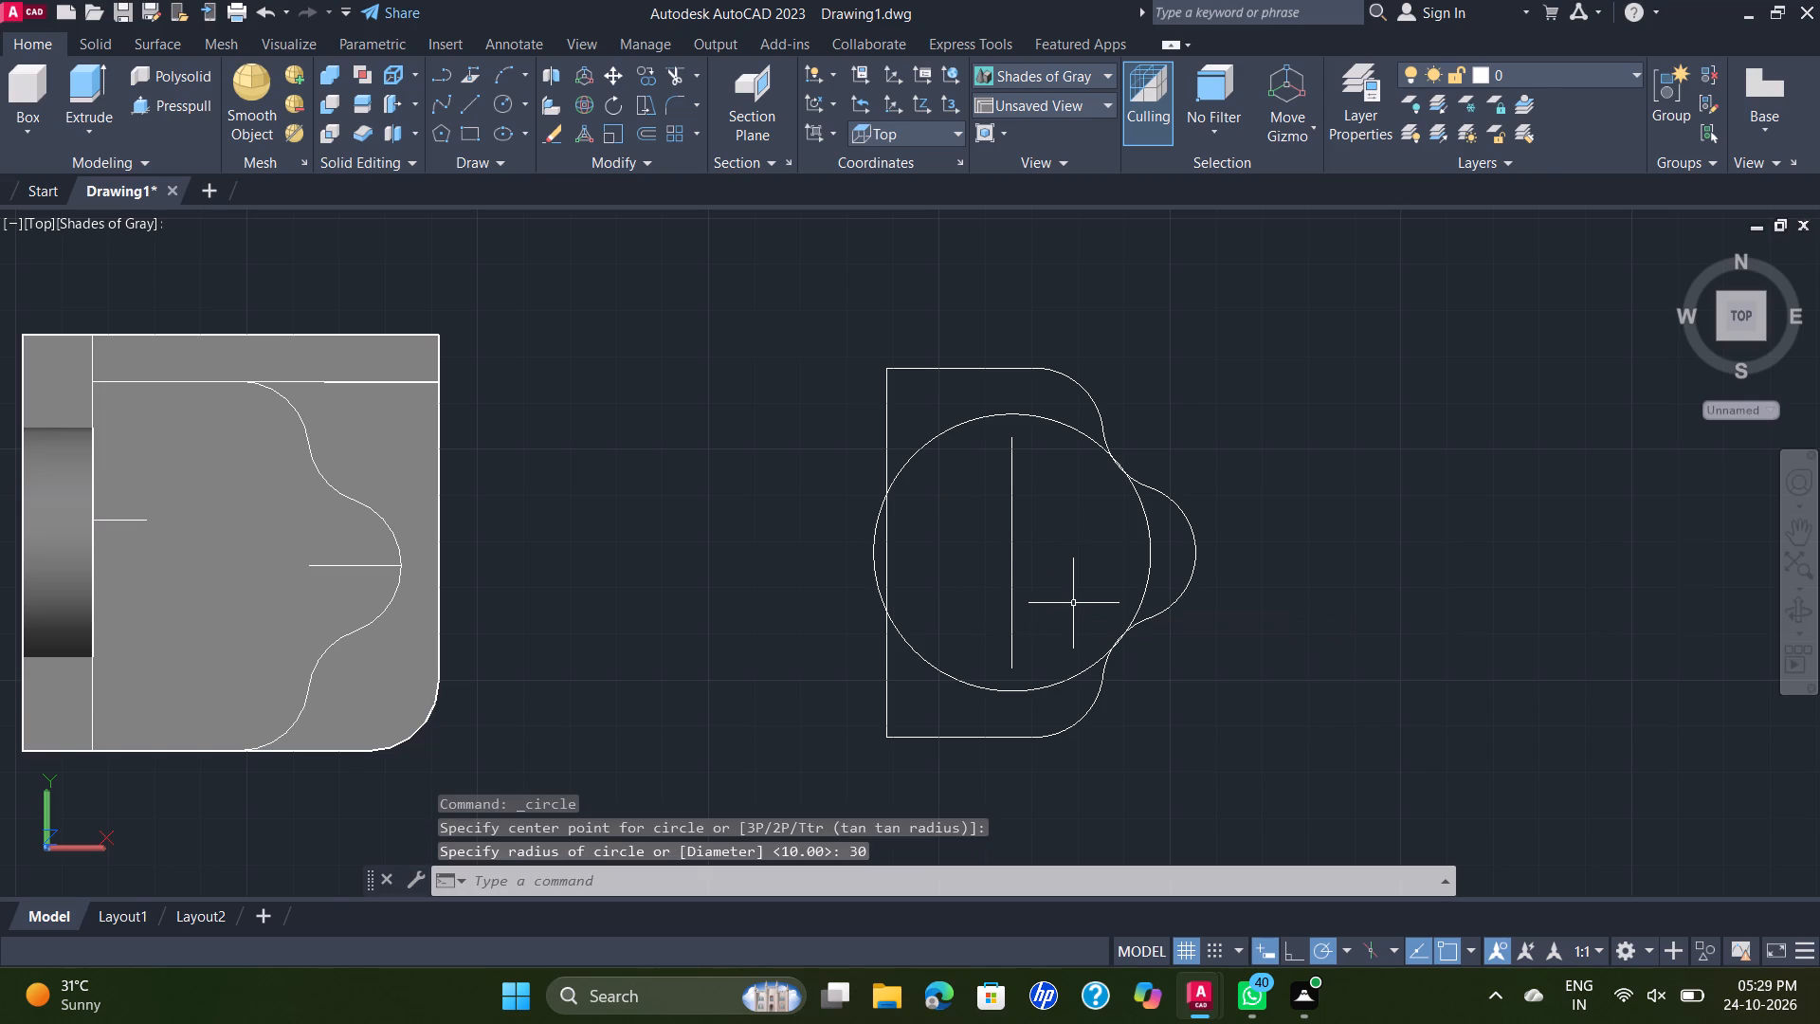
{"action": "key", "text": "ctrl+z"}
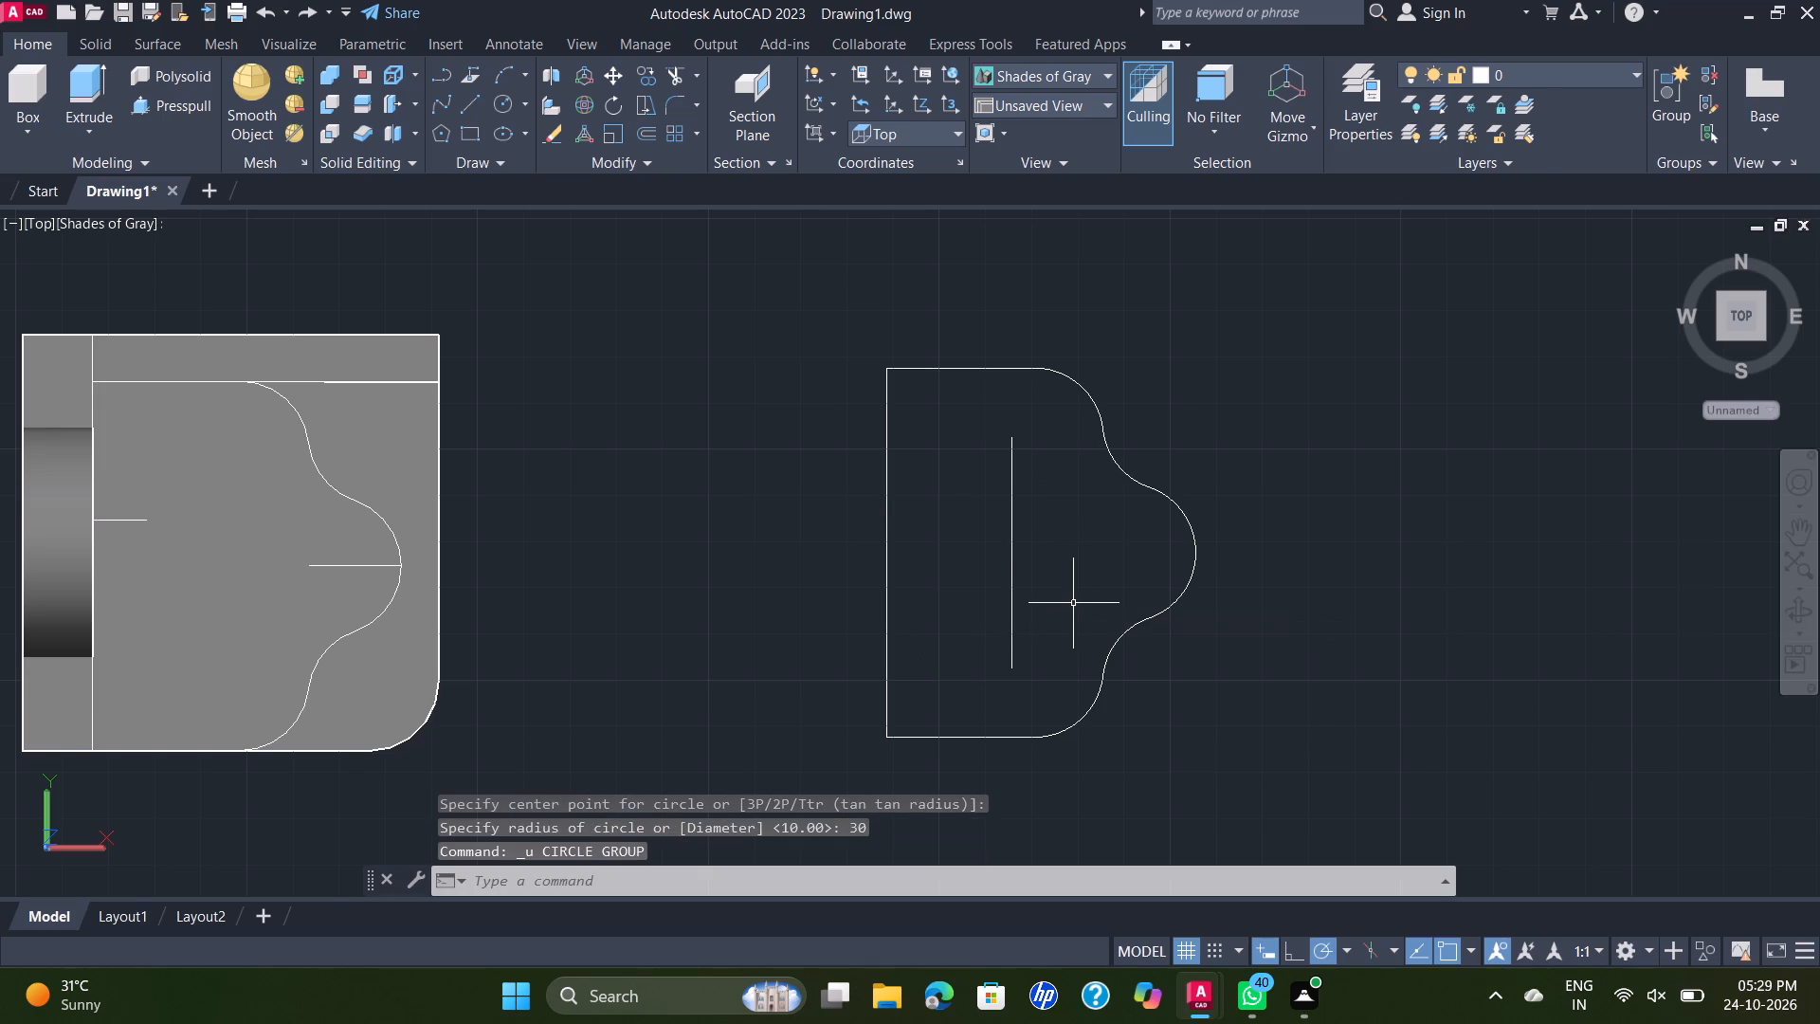
Draw a circle of diameter 30 centred on the midpoint of the line inside the separate lobed profile.
{"action": "left_click", "coordinate": [508, 107]}
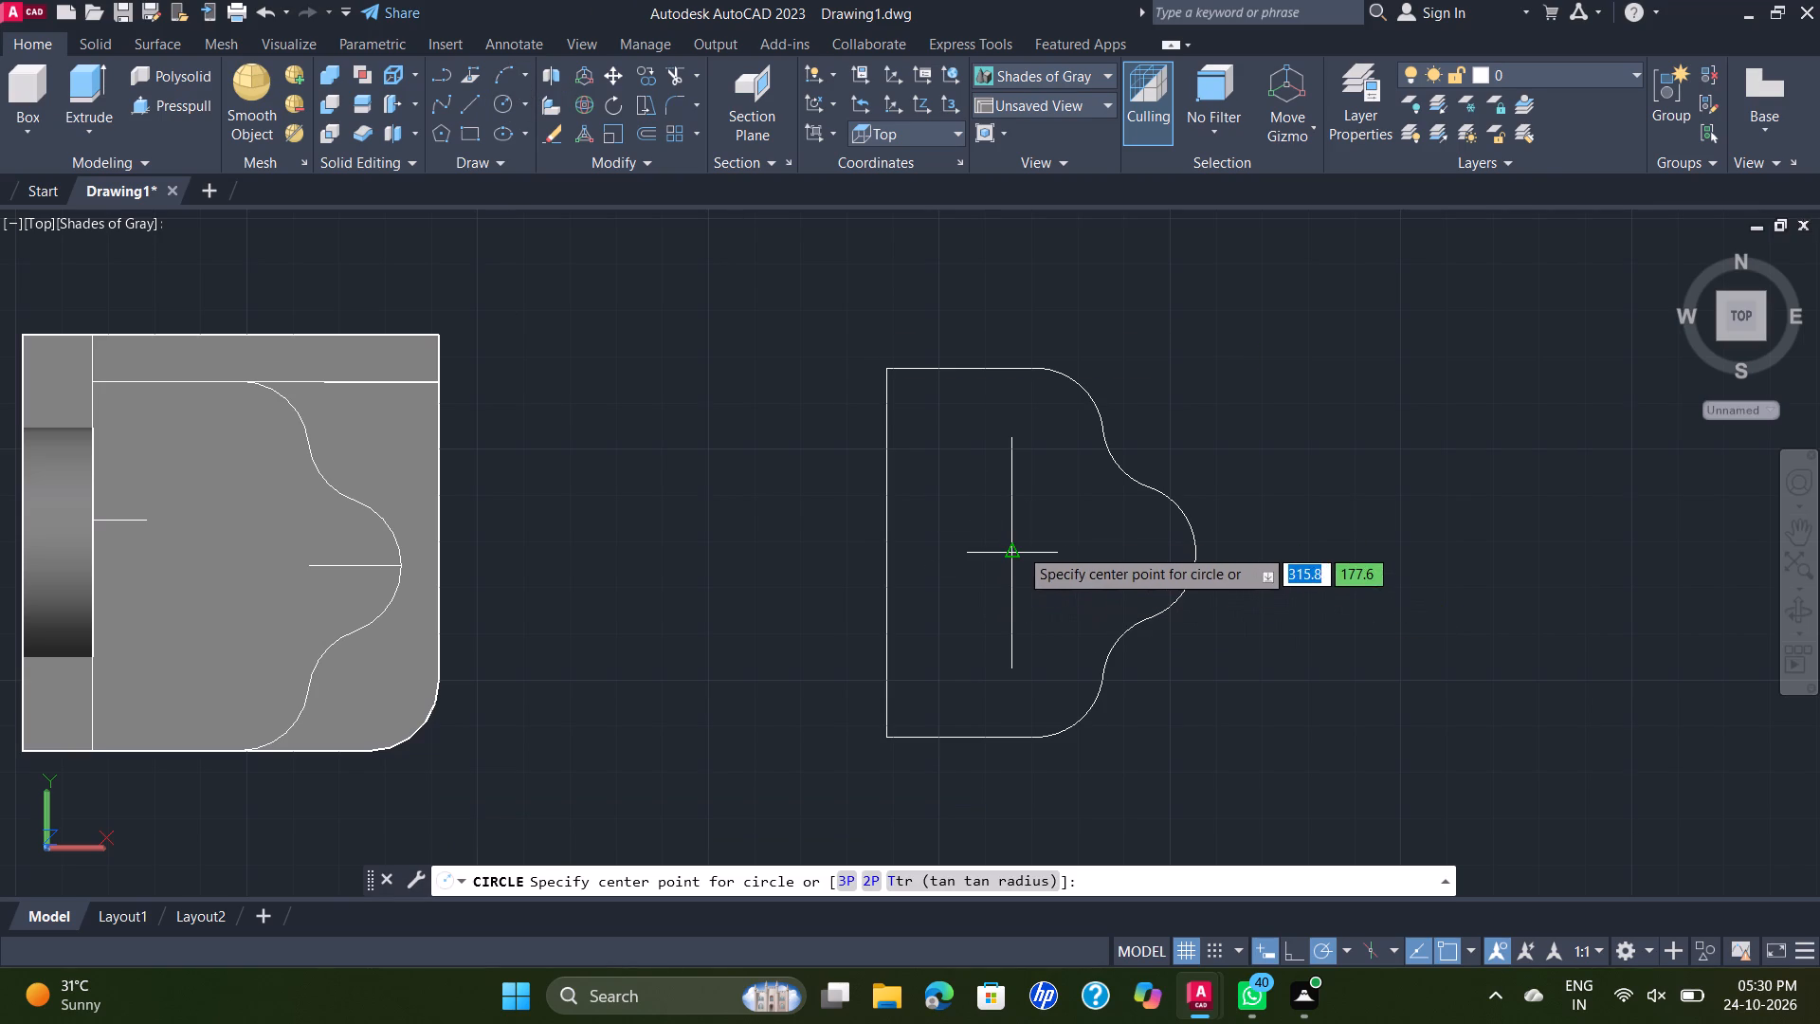
{"action": "left_click", "coordinate": [1016, 547]}
{"action": "key", "text": "d"}
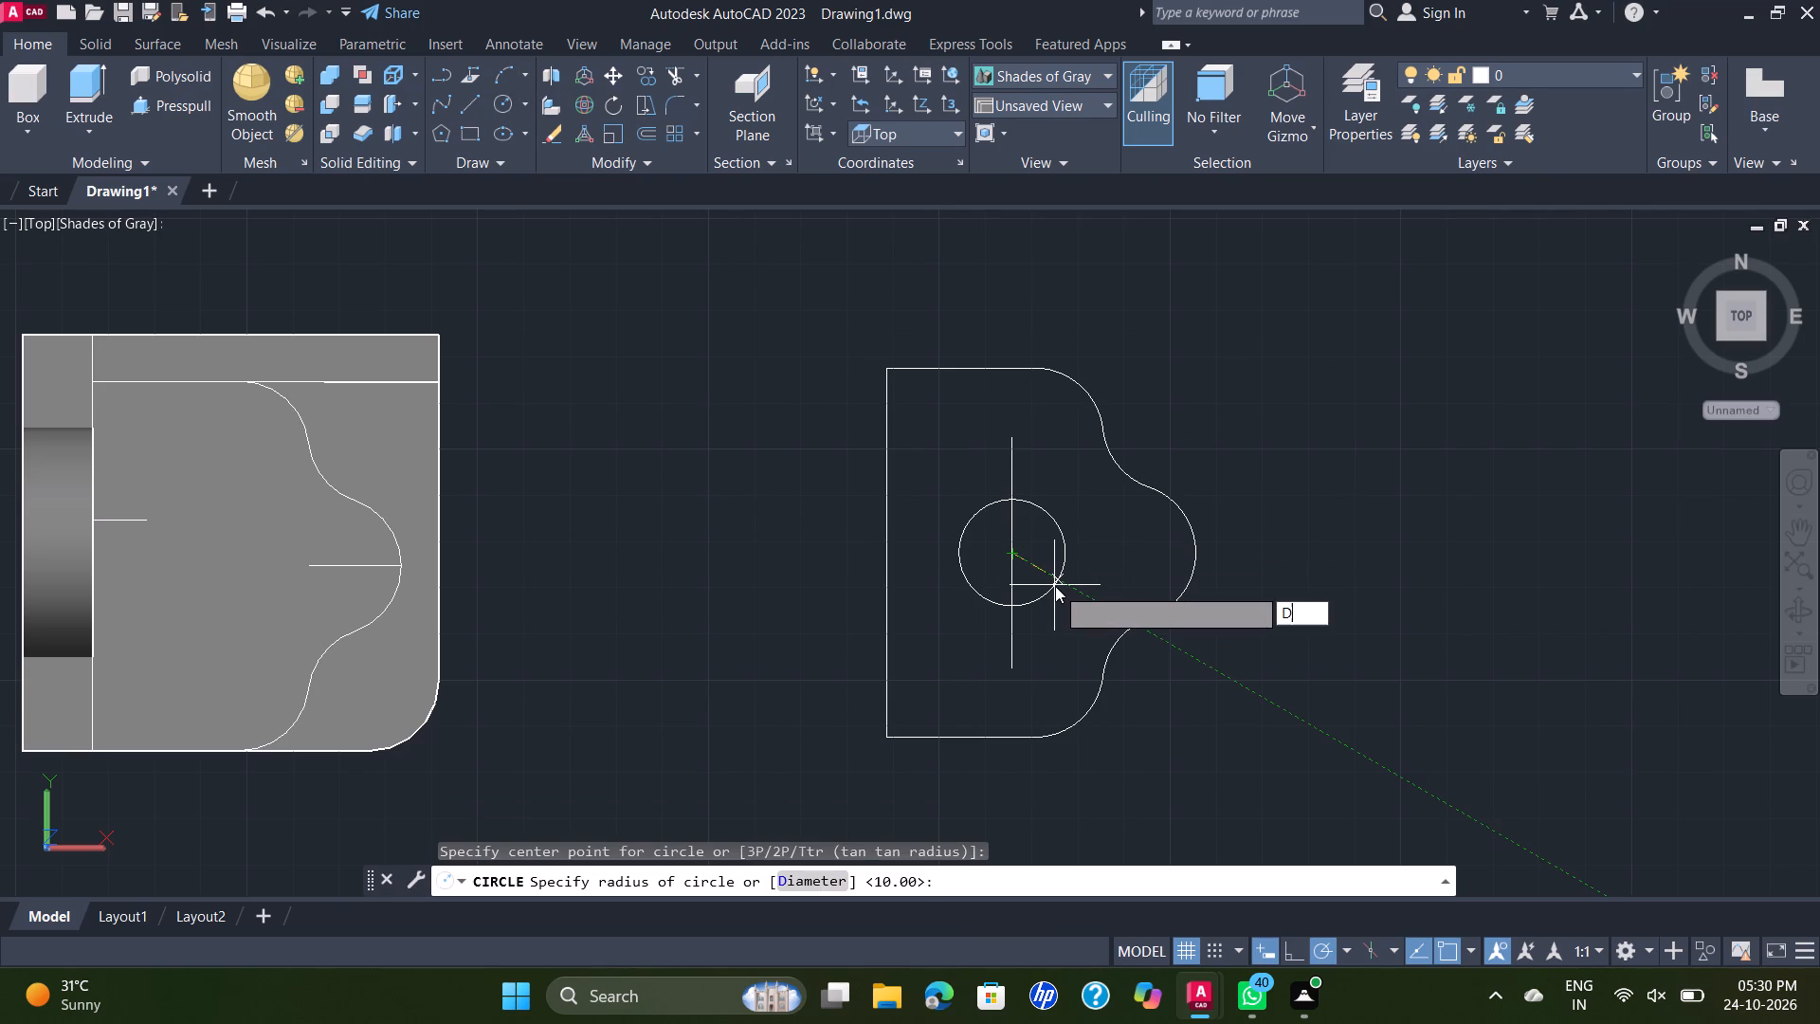
{"action": "key", "text": "Return"}
{"action": "type", "text": "30"}
{"action": "key", "text": "Return"}
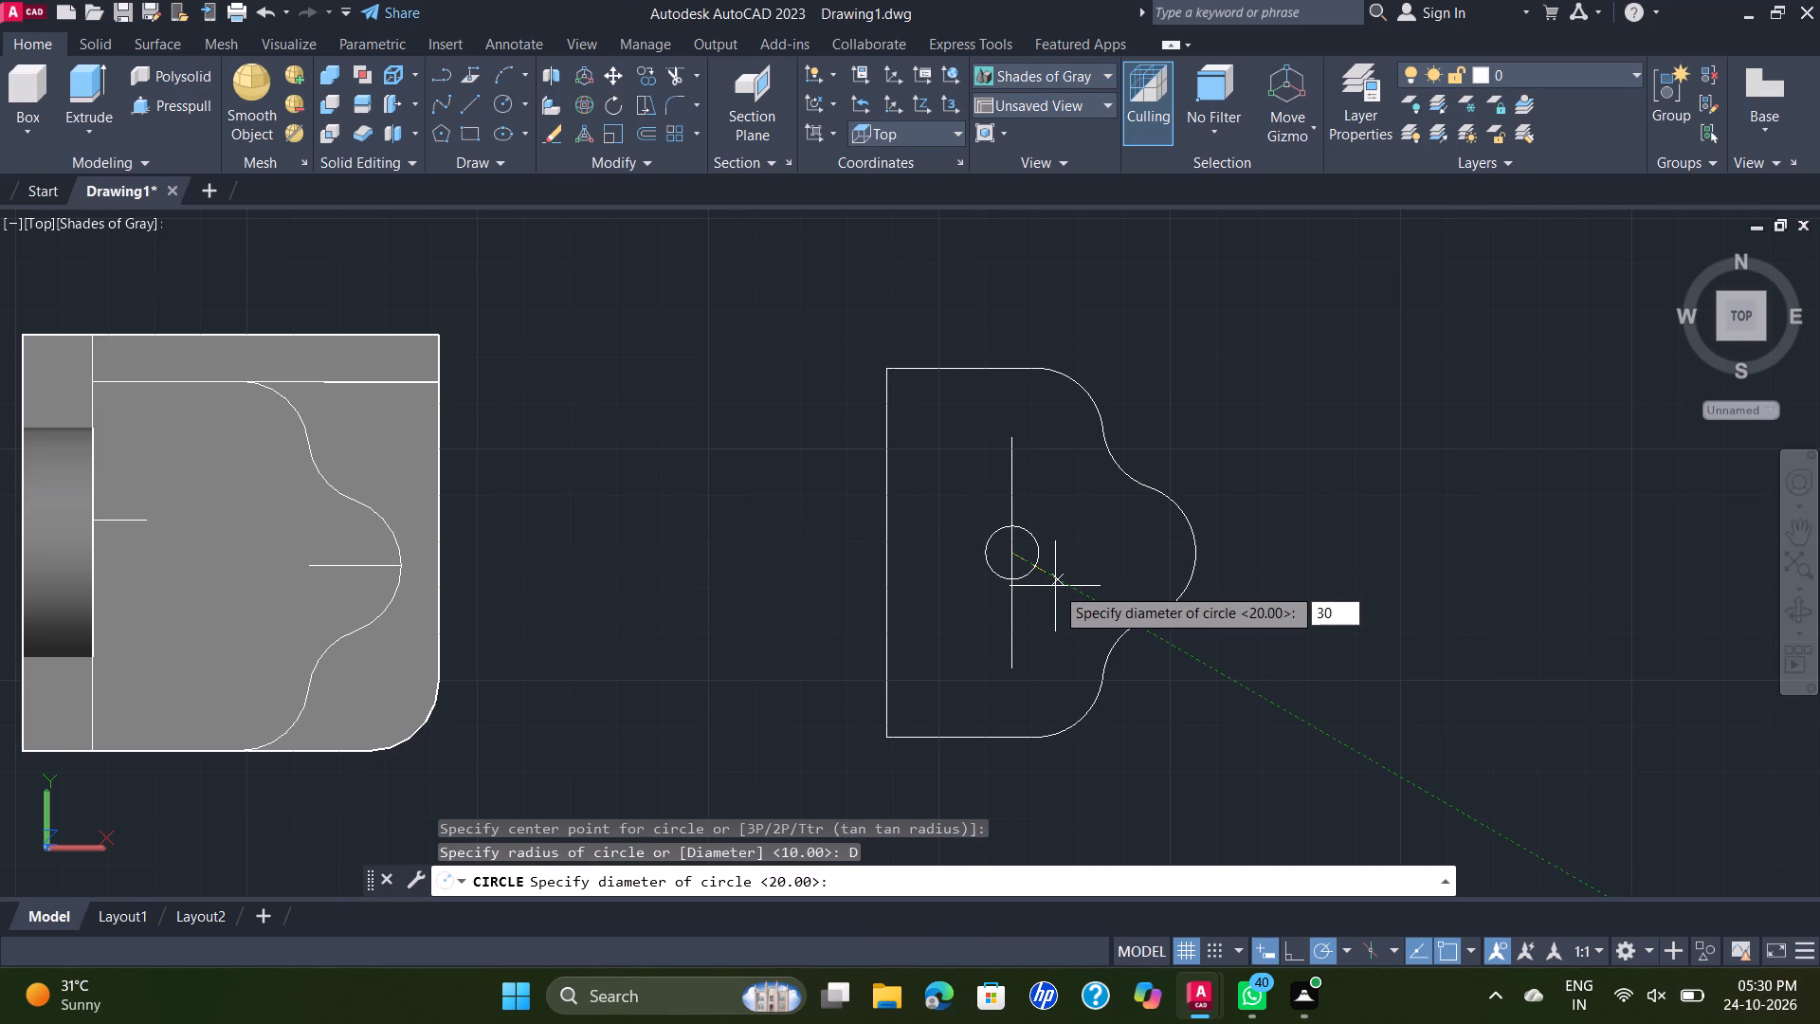
Draw a concentric inner circle of diameter 20 at the centre of the diameter 30 circle.
{"action": "scroll", "coordinate": [1026, 277], "scroll_direction": "up", "scroll_amount": 1}
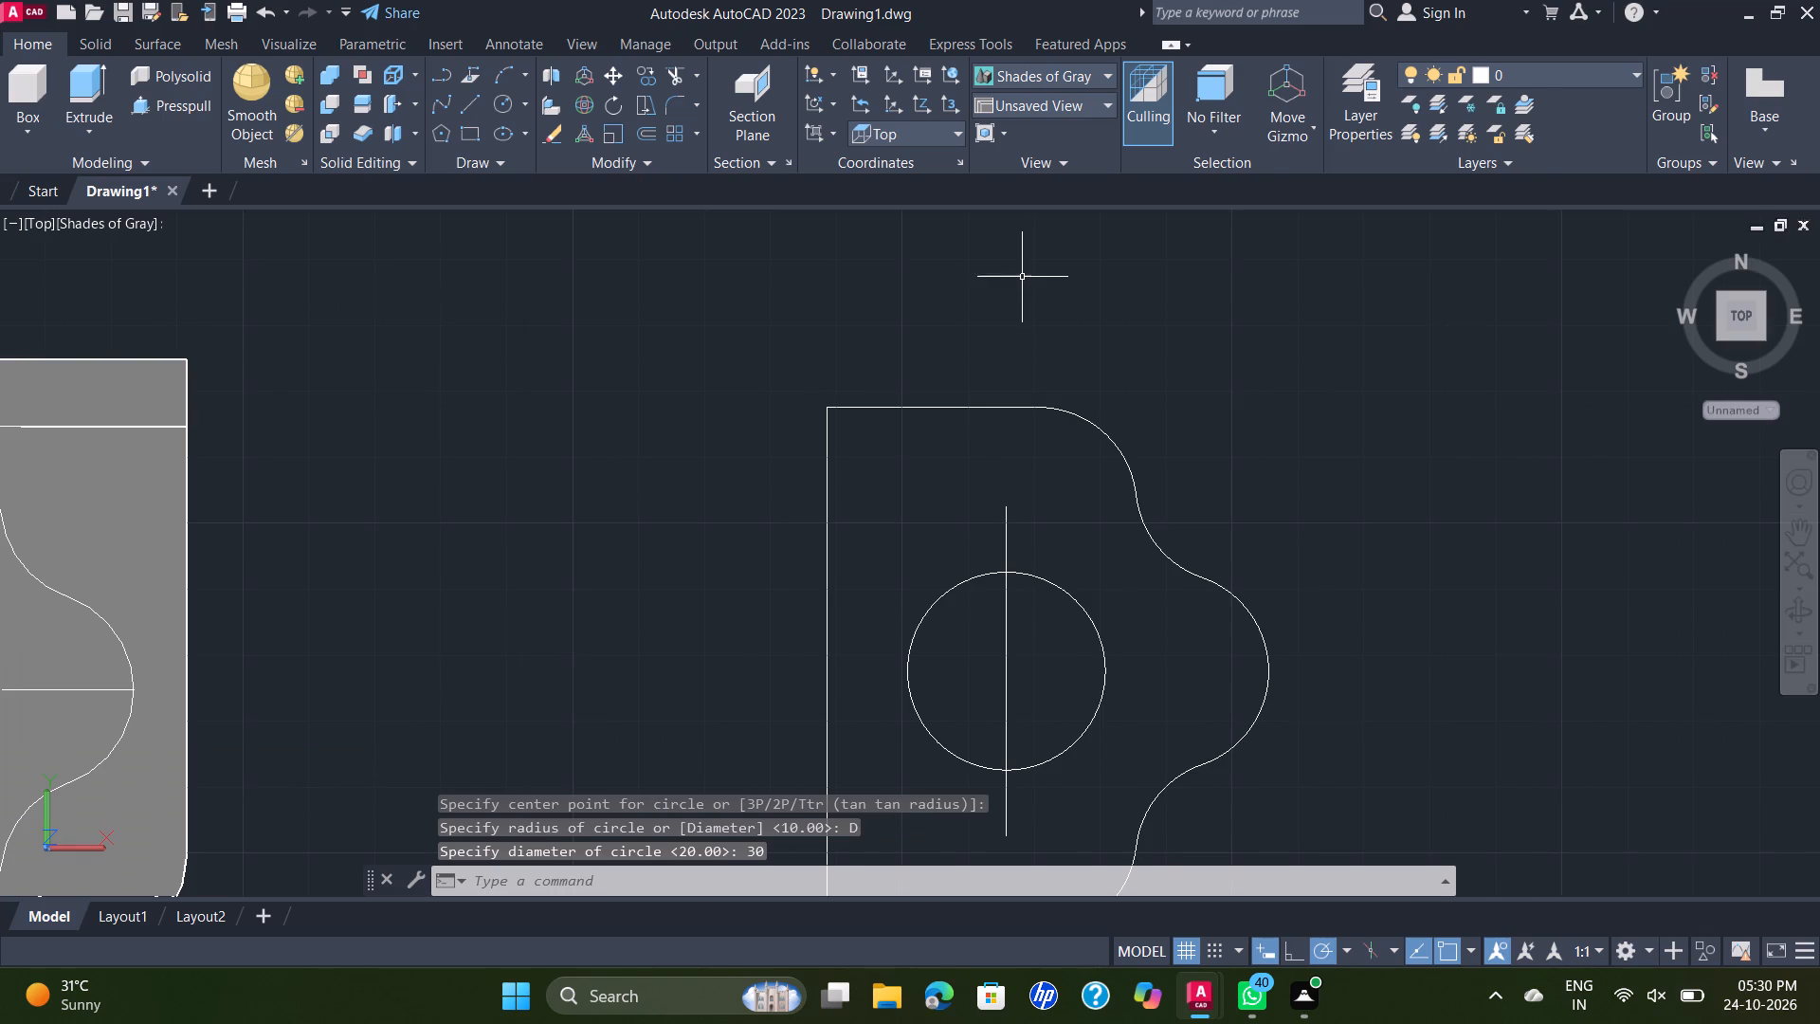
{"action": "scroll", "coordinate": [1178, 461], "scroll_direction": "down", "scroll_amount": 1}
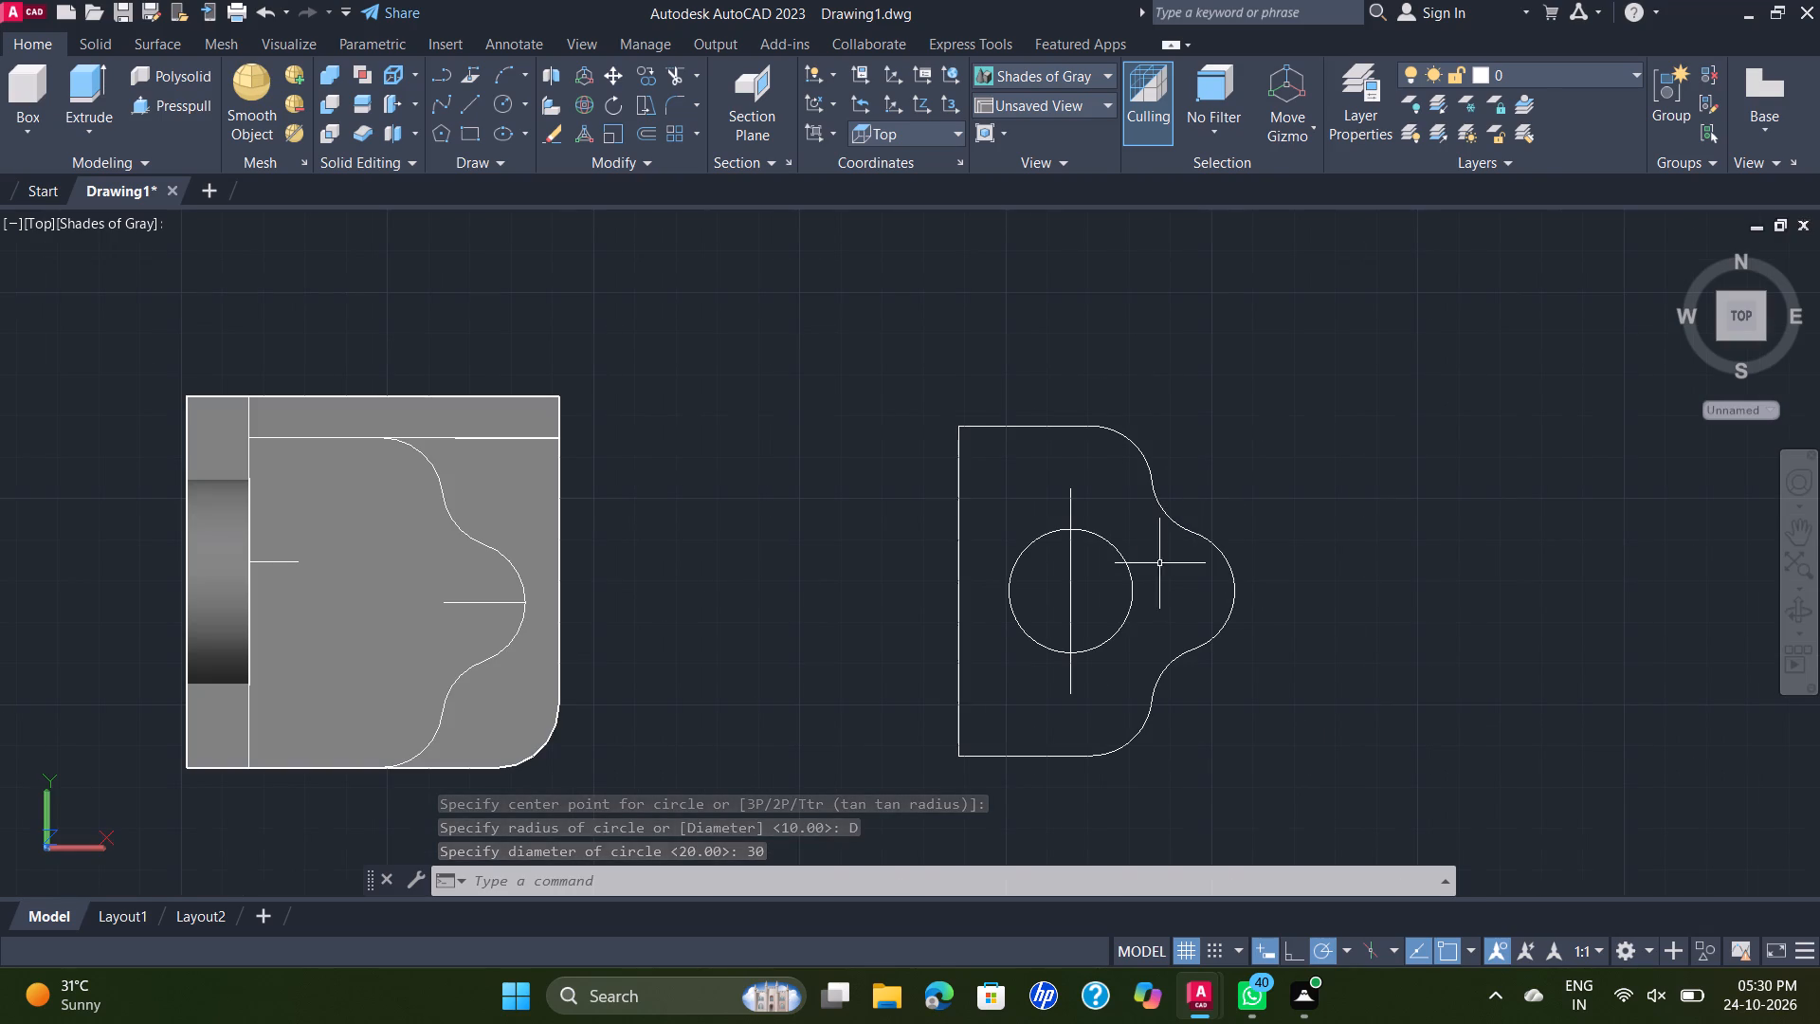
{"action": "middle_click_drag", "start_coordinate": [1167, 558], "coordinate": [1114, 457]}
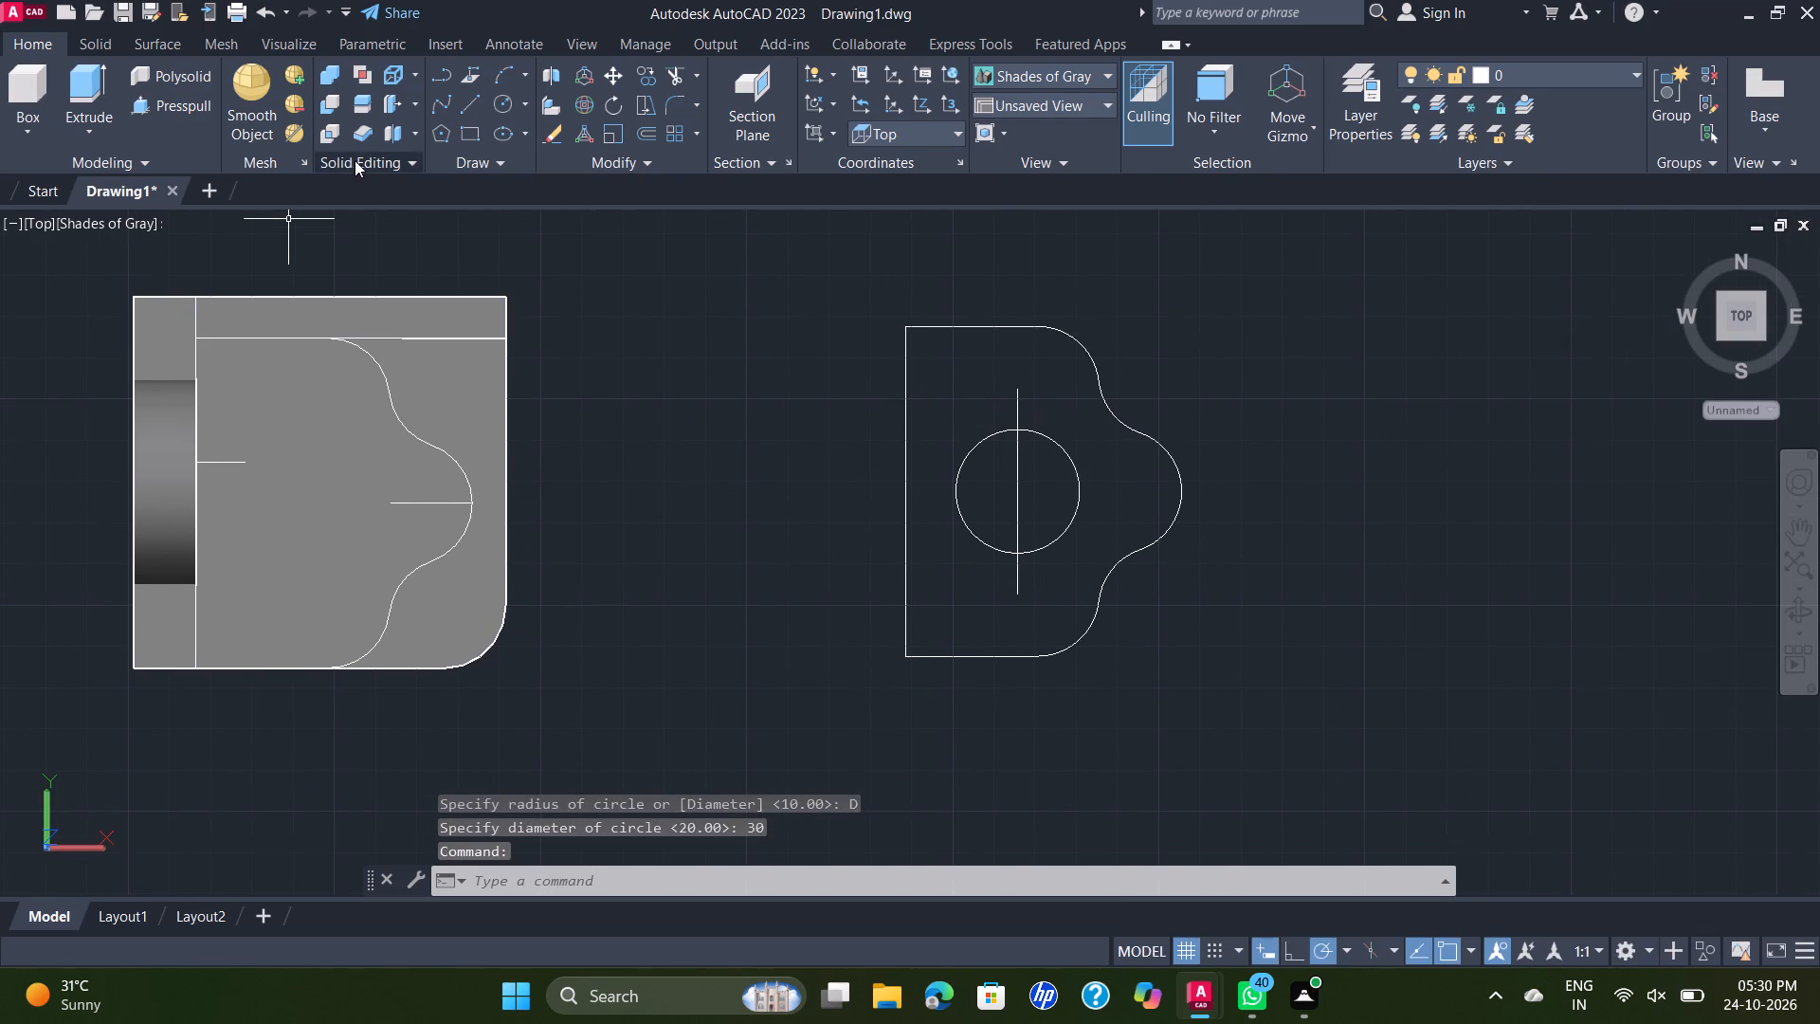
{"action": "left_click", "coordinate": [494, 94]}
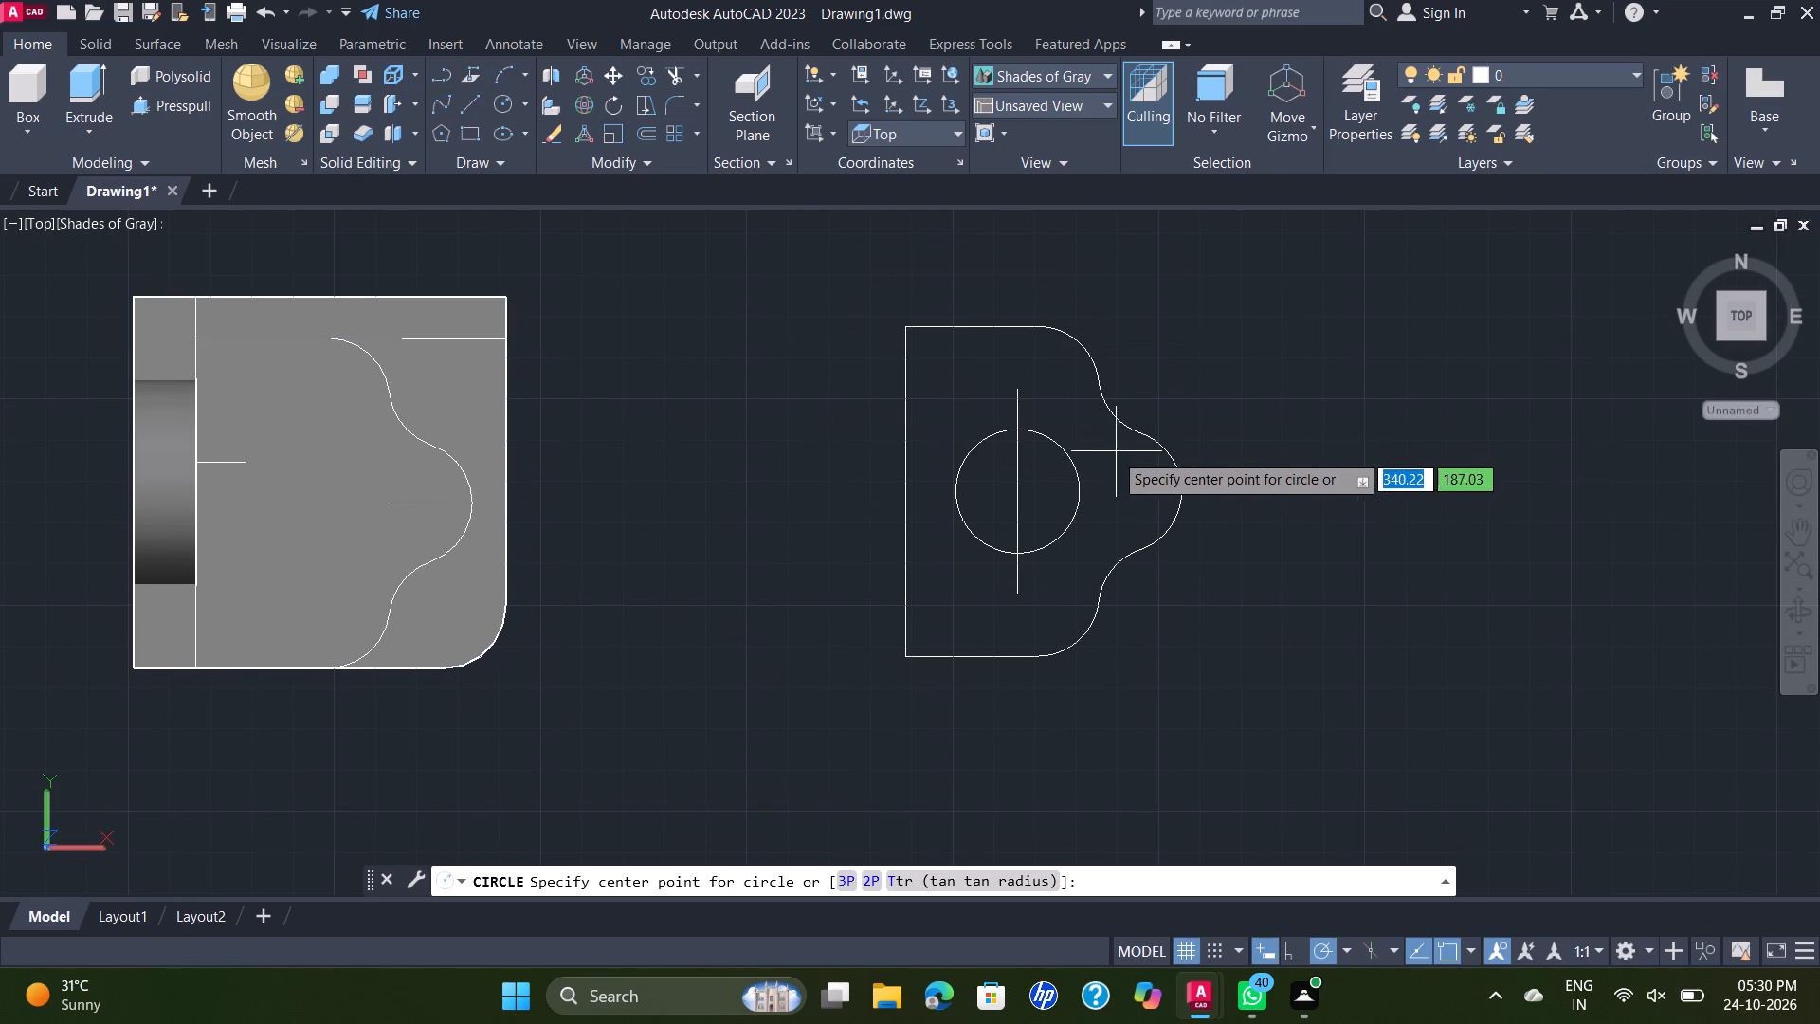
{"action": "left_click", "coordinate": [1016, 498]}
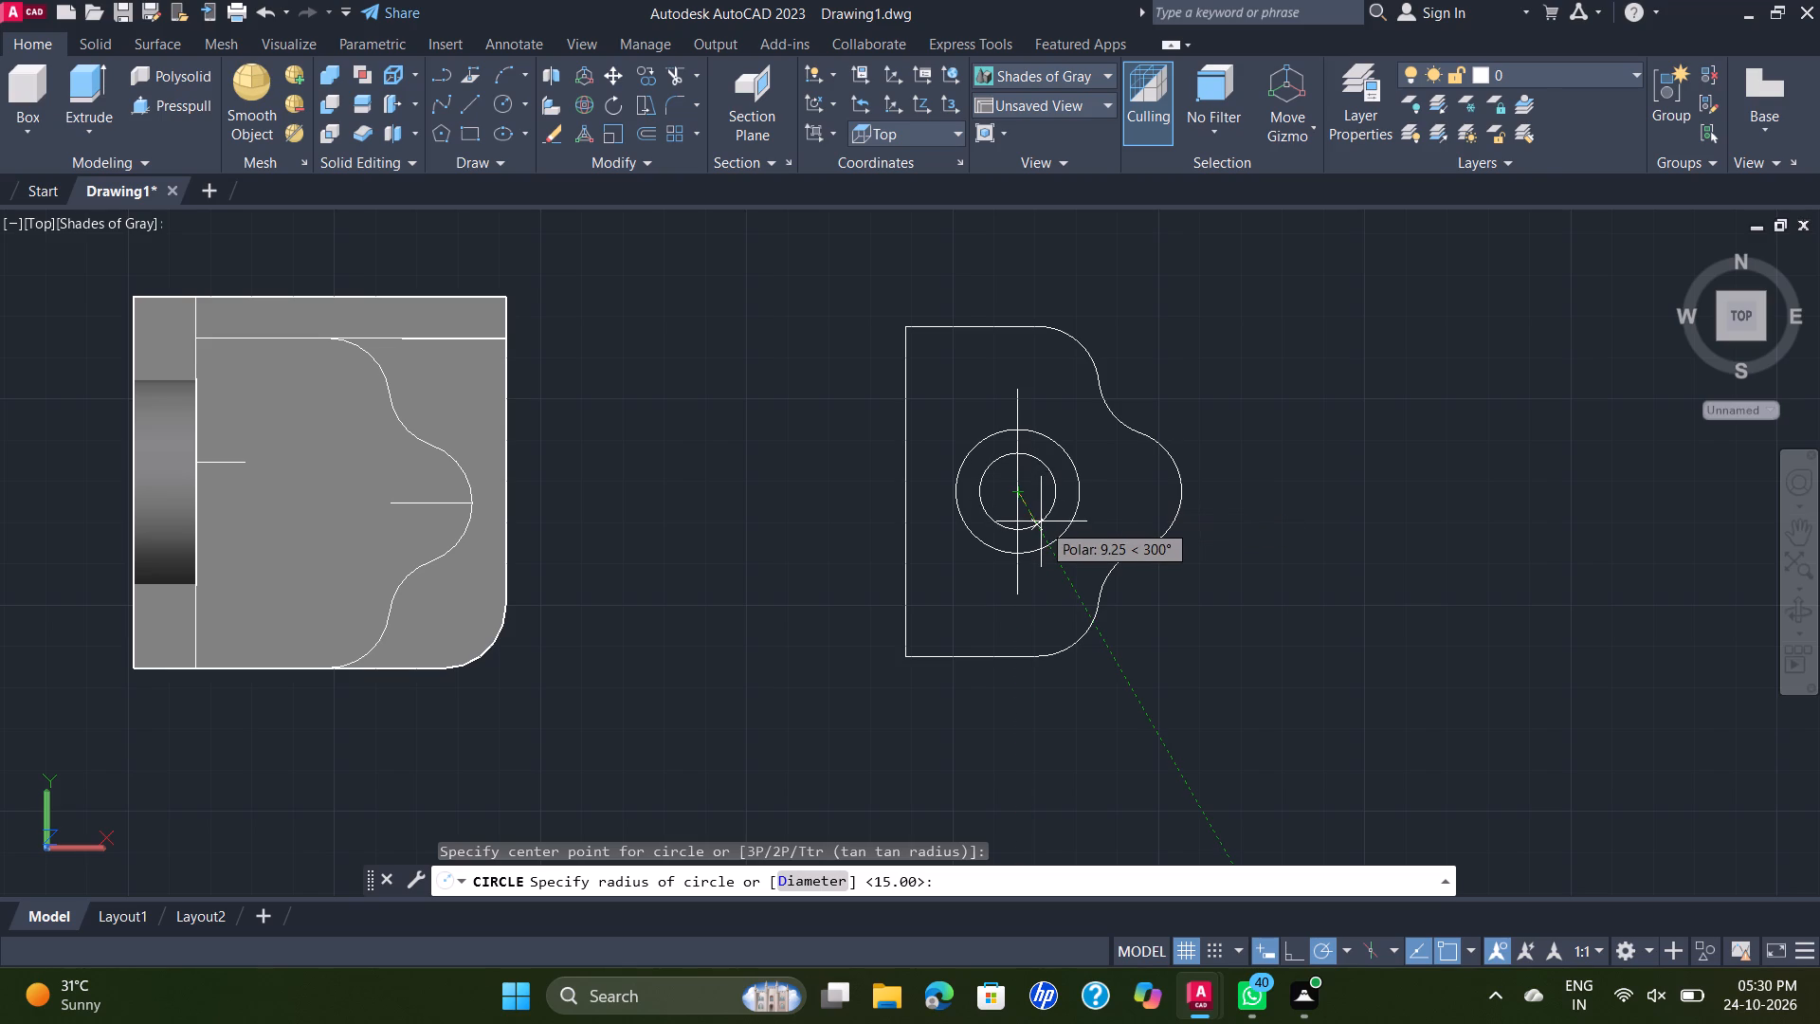
{"action": "key", "text": "d"}
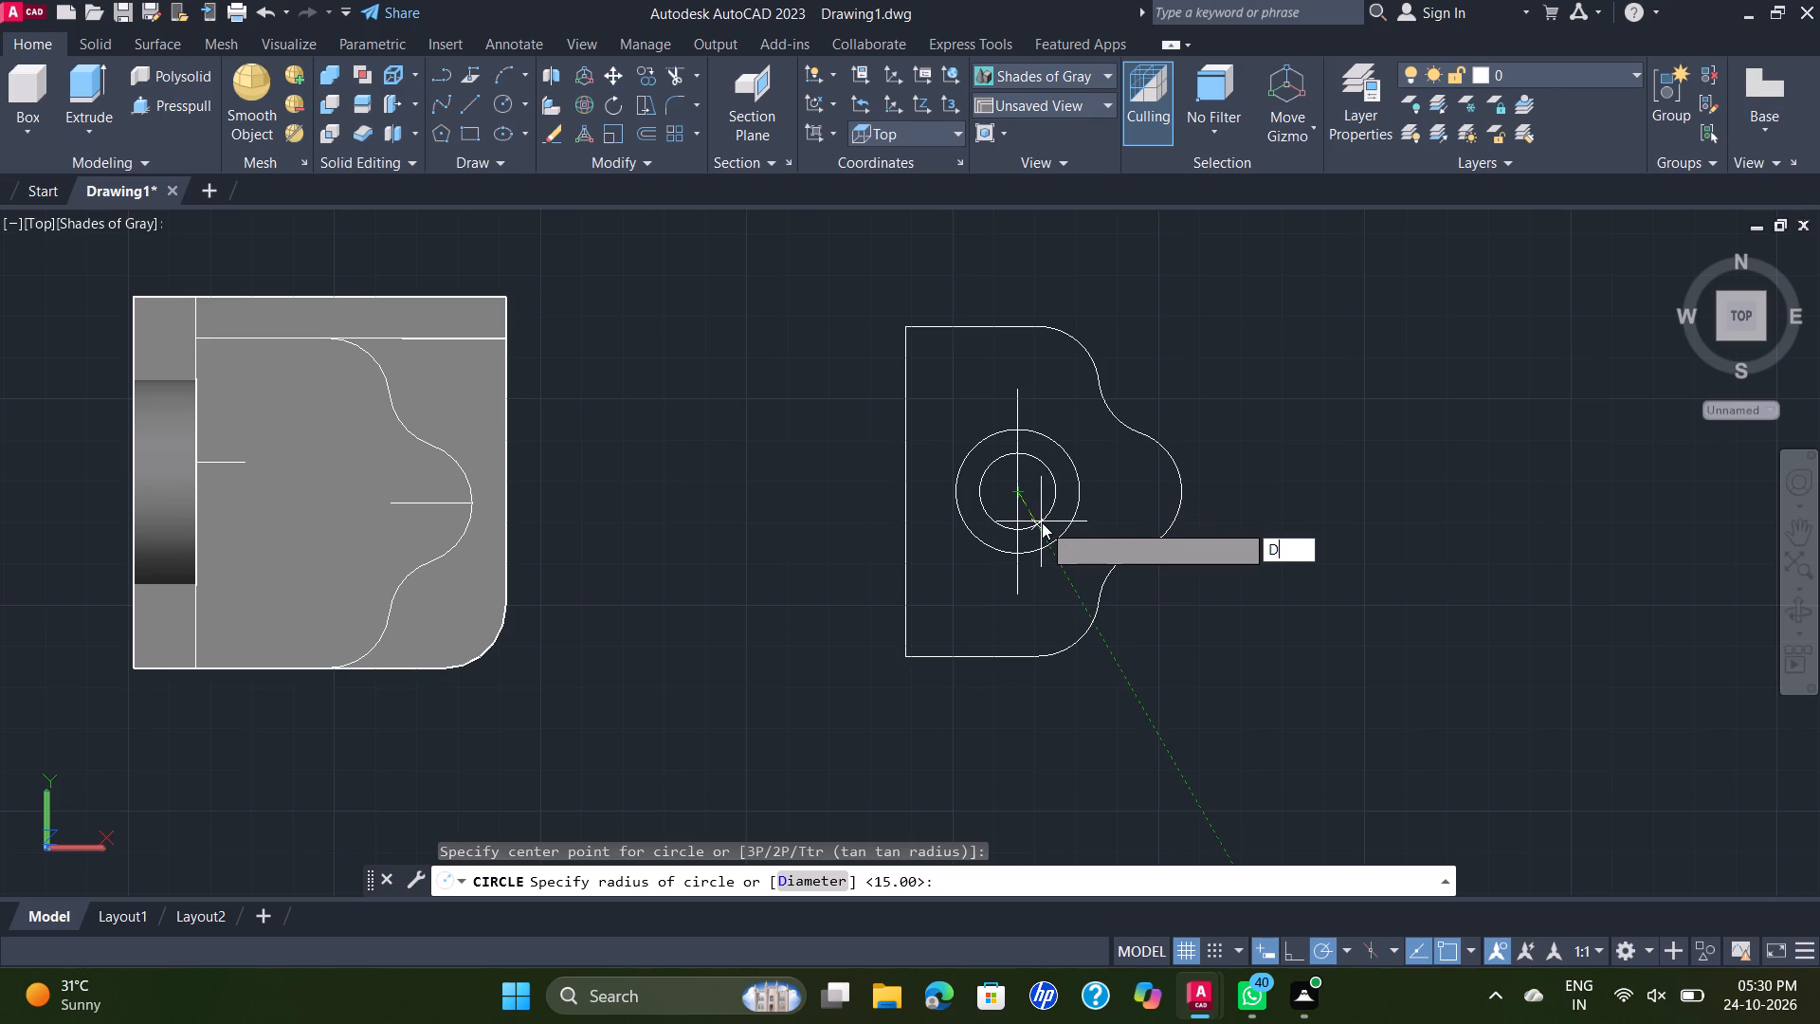
{"action": "key", "text": "Return"}
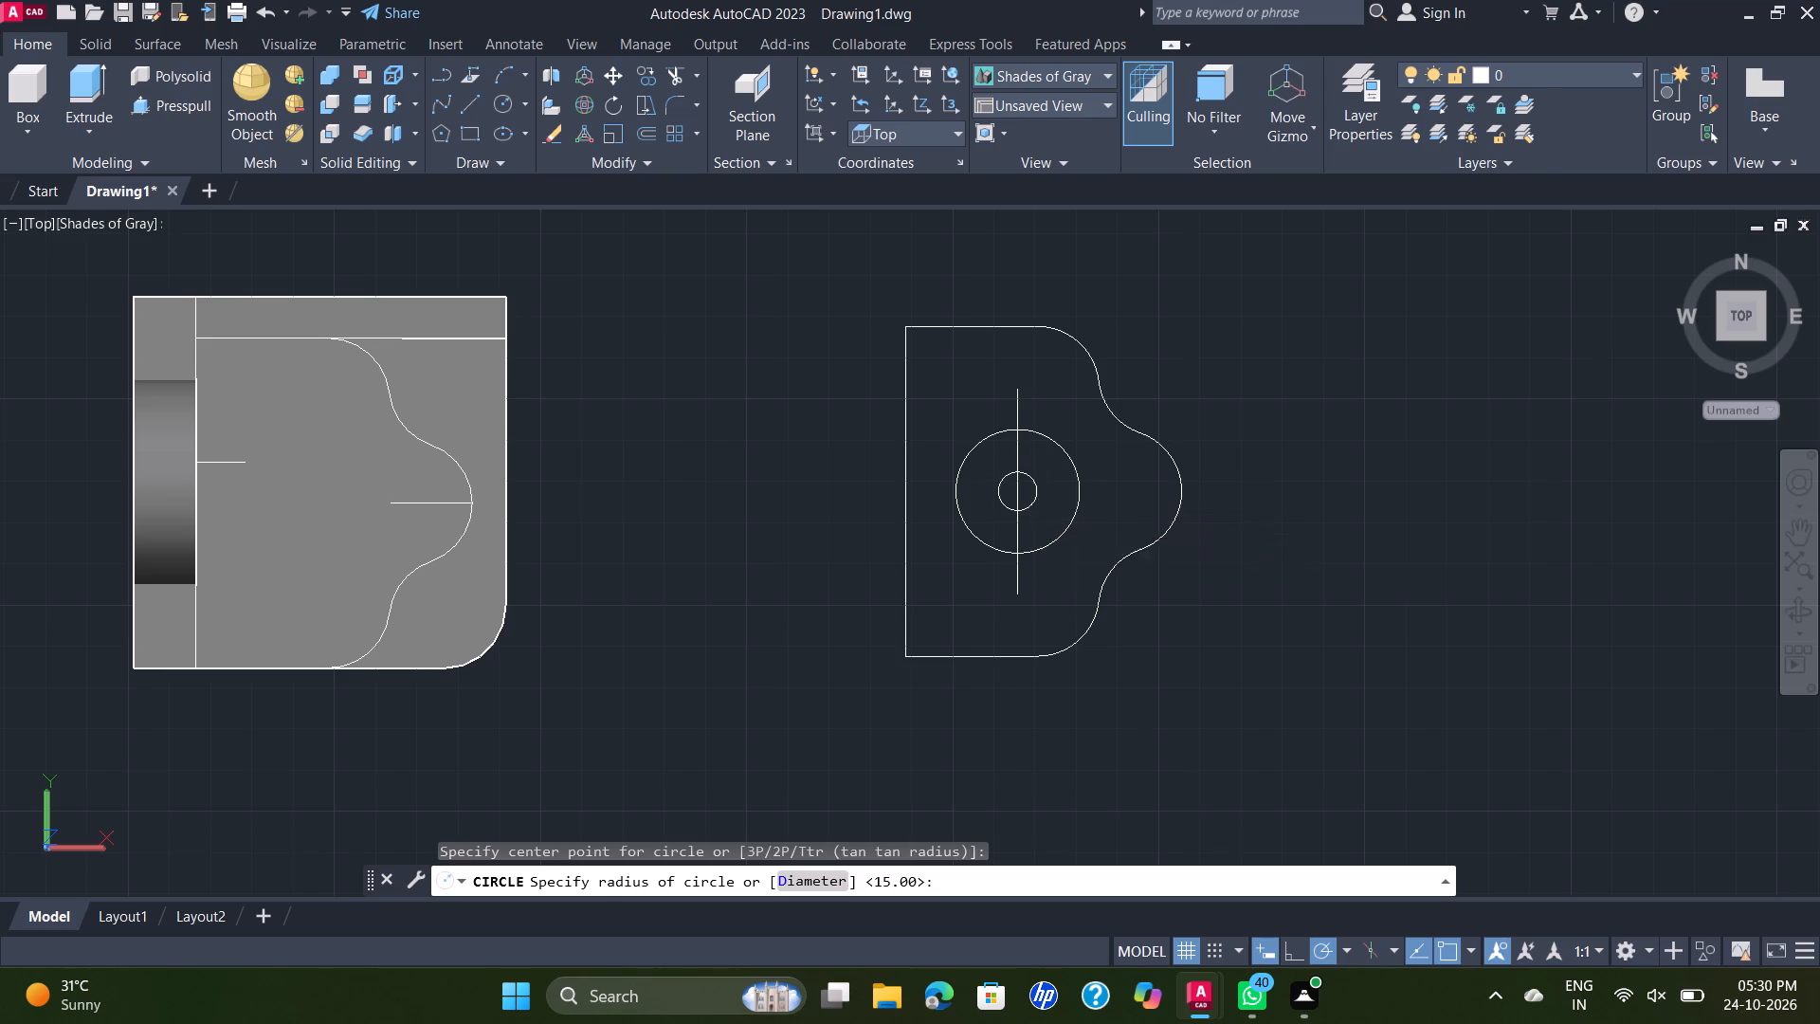
{"action": "type", "text": "25"}
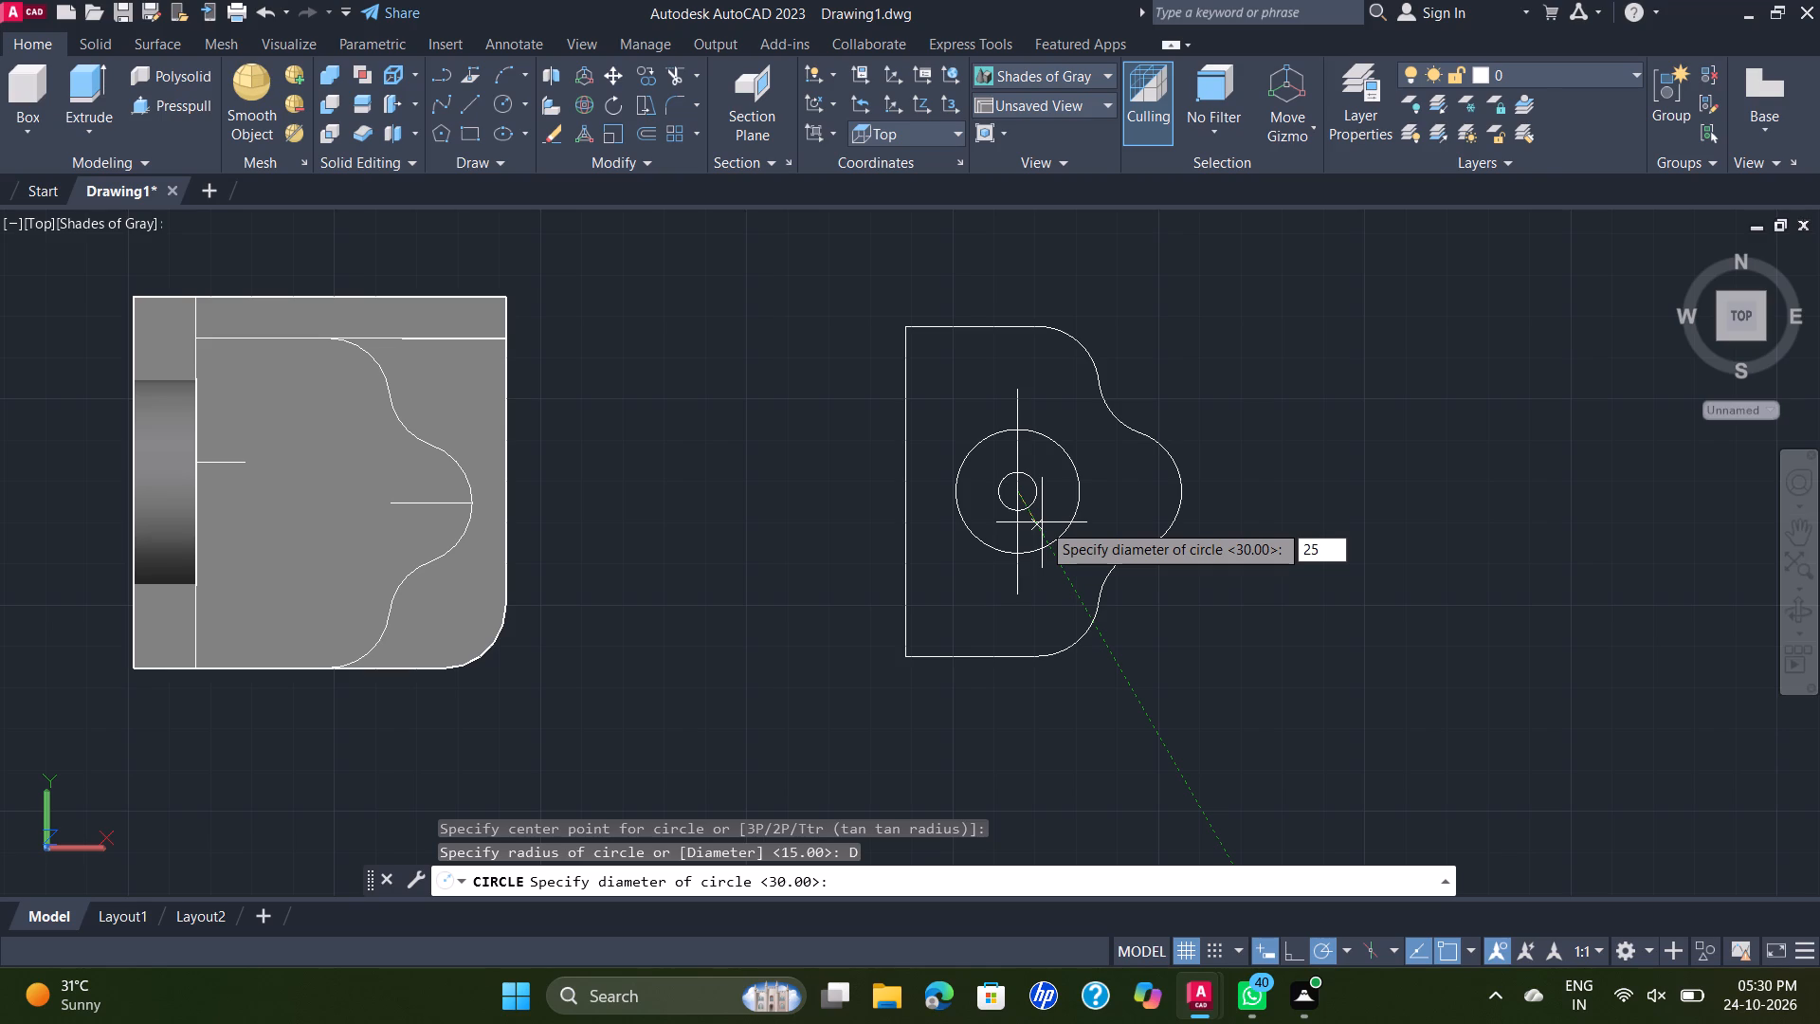
{"action": "key", "text": "BackSpace"}
{"action": "key", "text": "0"}
{"action": "key", "text": "Return"}
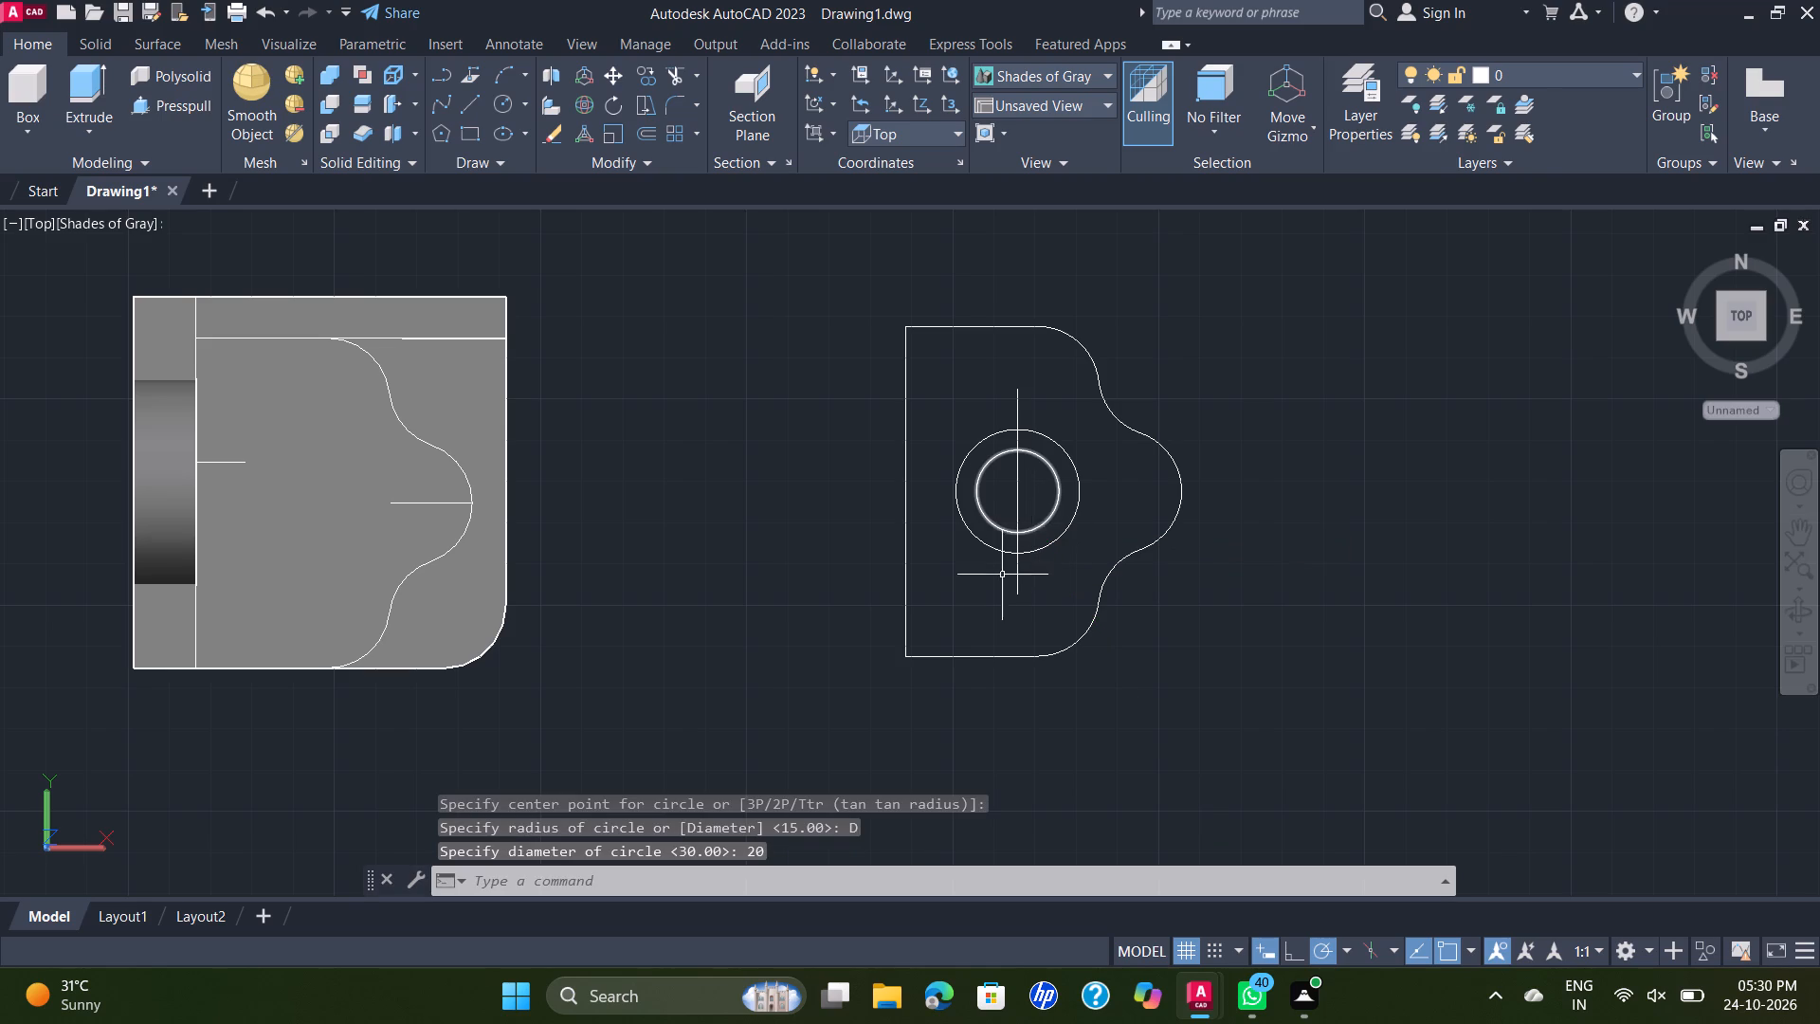
Delete the construction line running through the two concentric circles in the separate lobed profile.
{"action": "left_click", "coordinate": [1016, 588]}
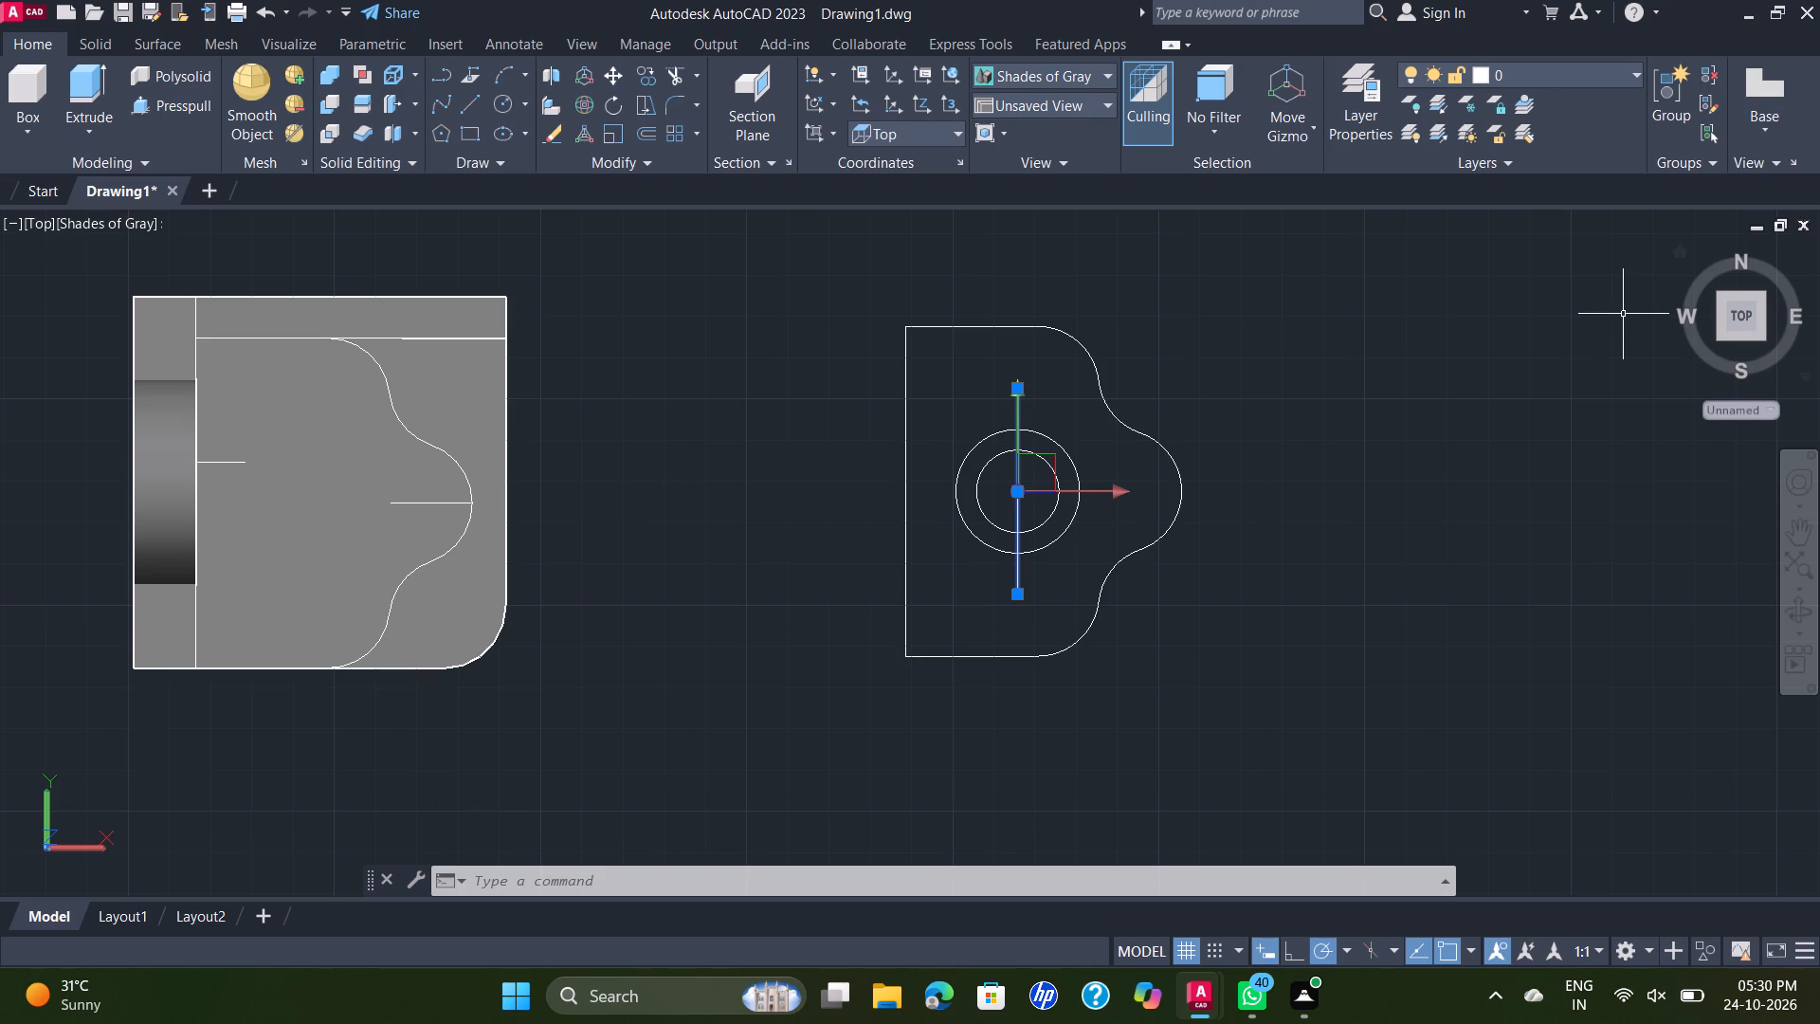
{"action": "key", "text": "Delete"}
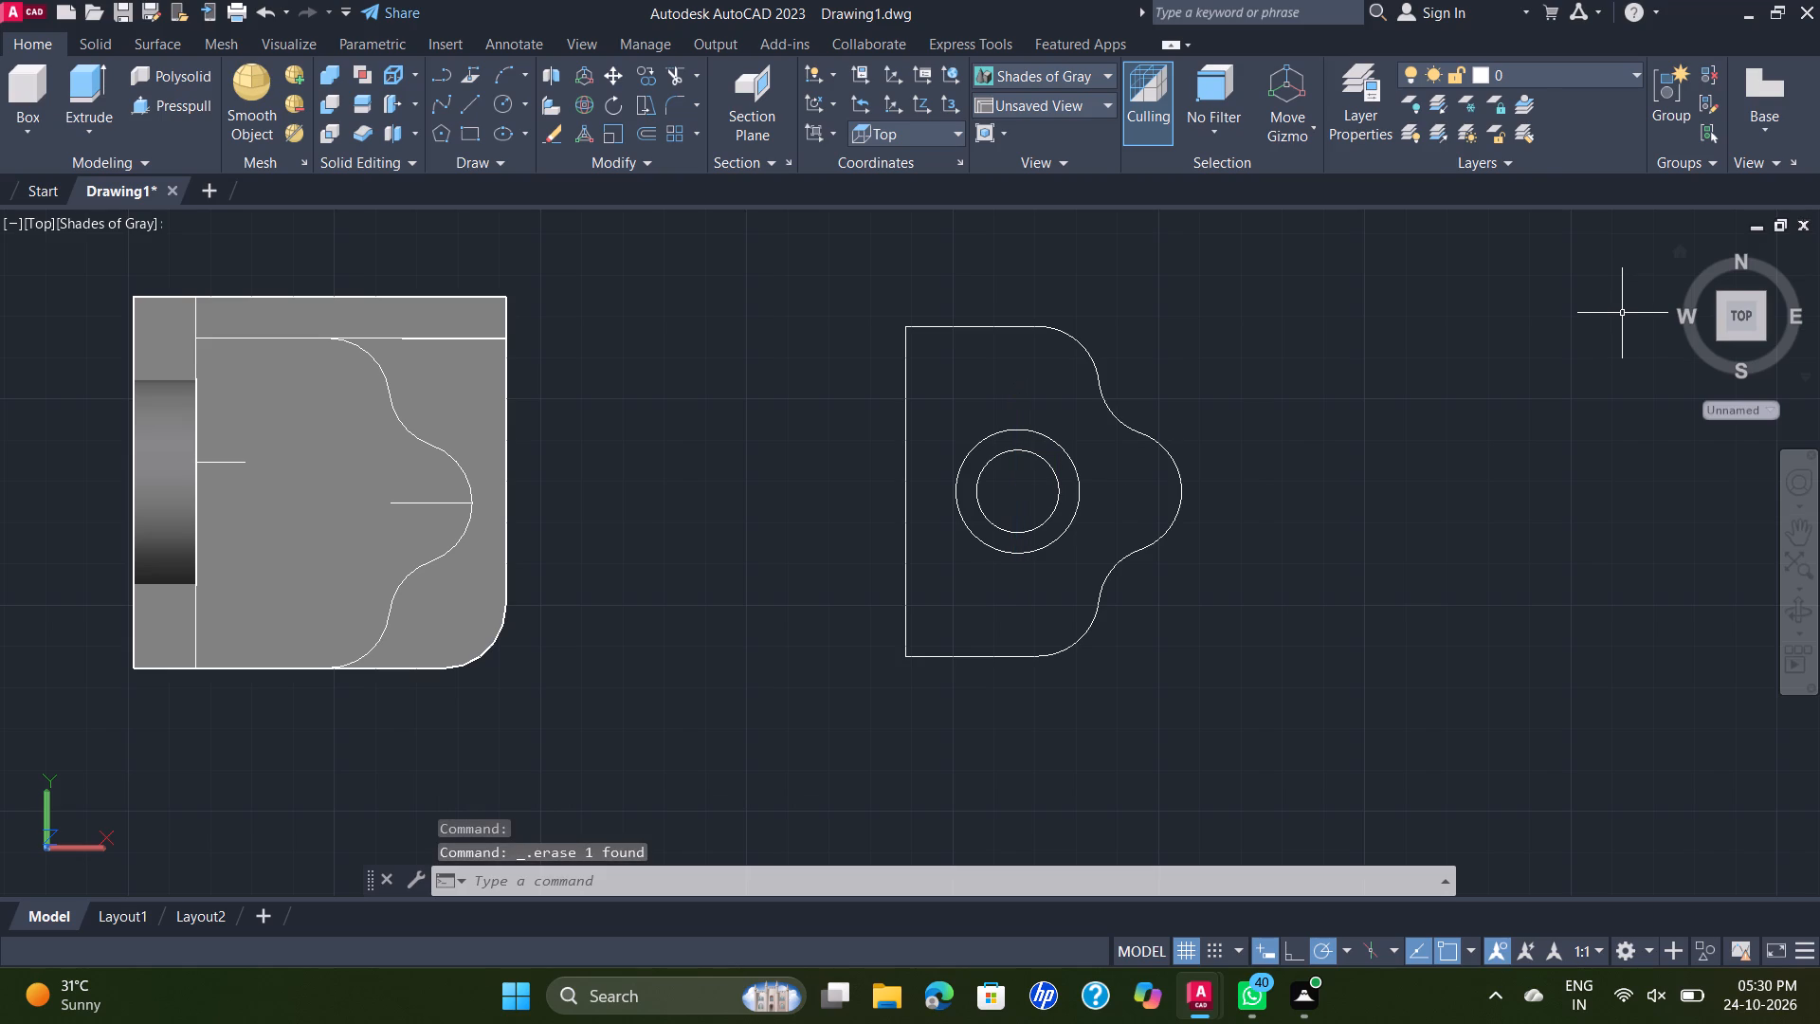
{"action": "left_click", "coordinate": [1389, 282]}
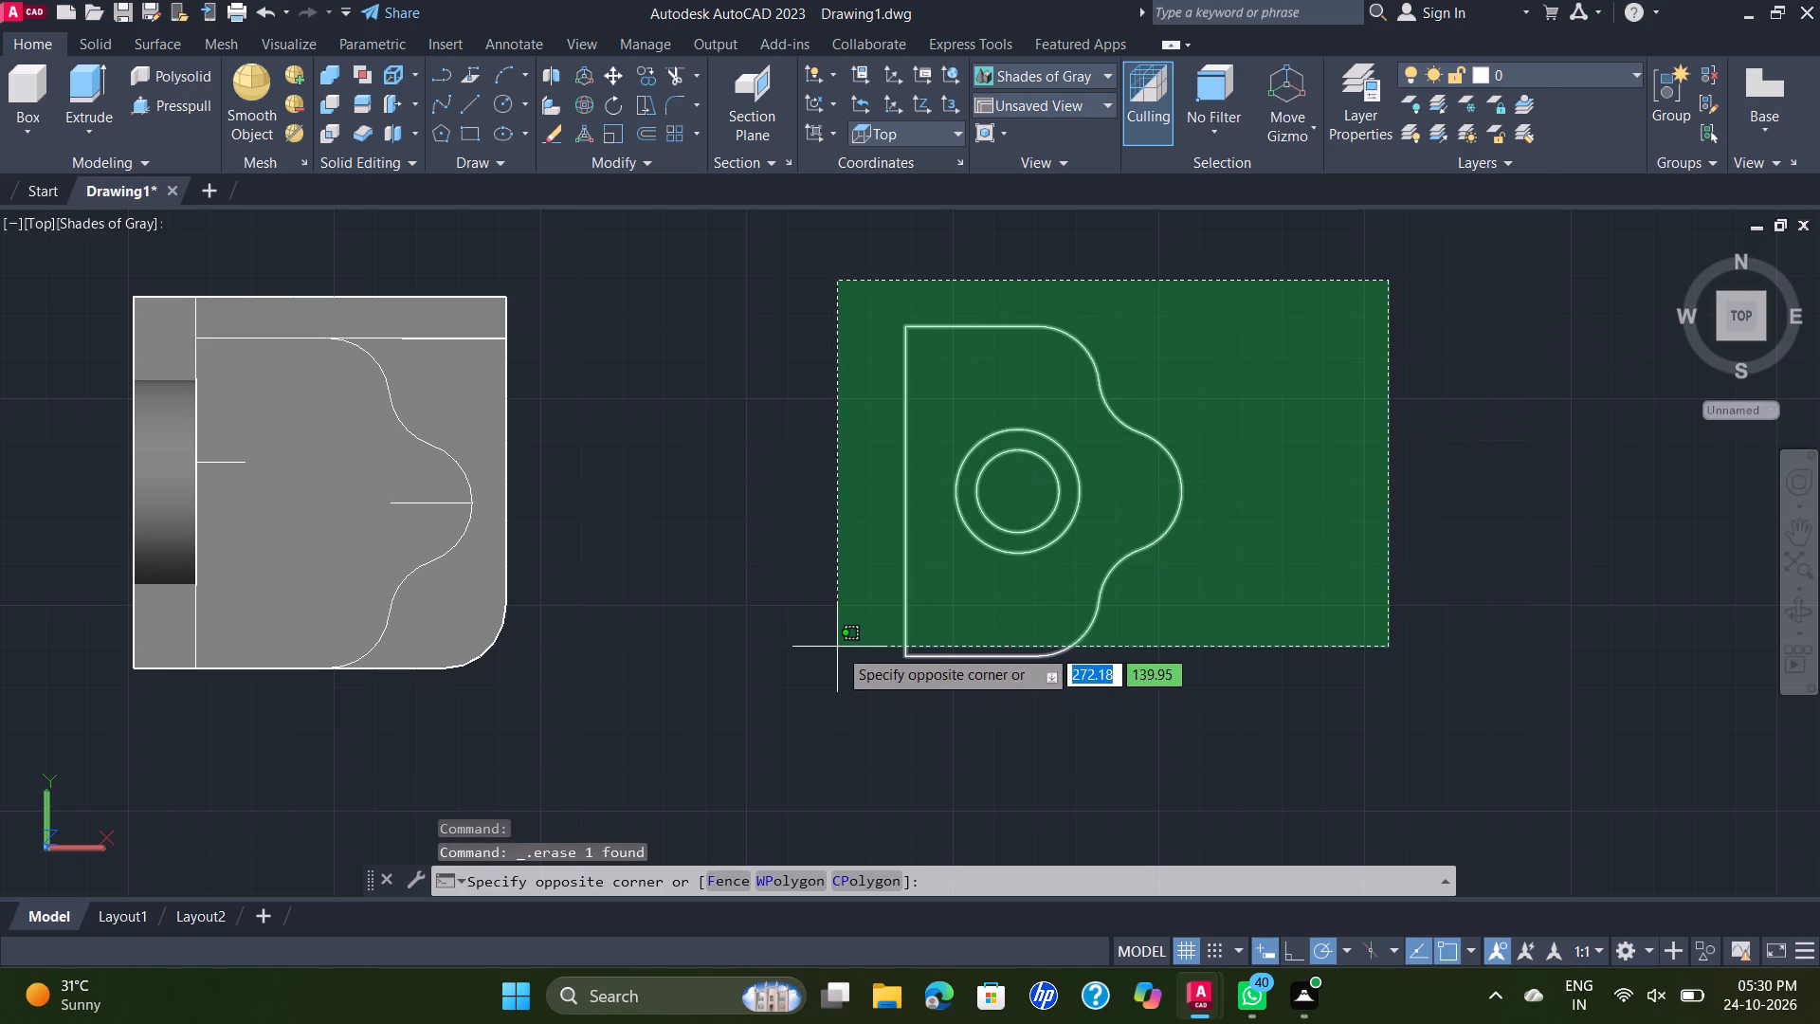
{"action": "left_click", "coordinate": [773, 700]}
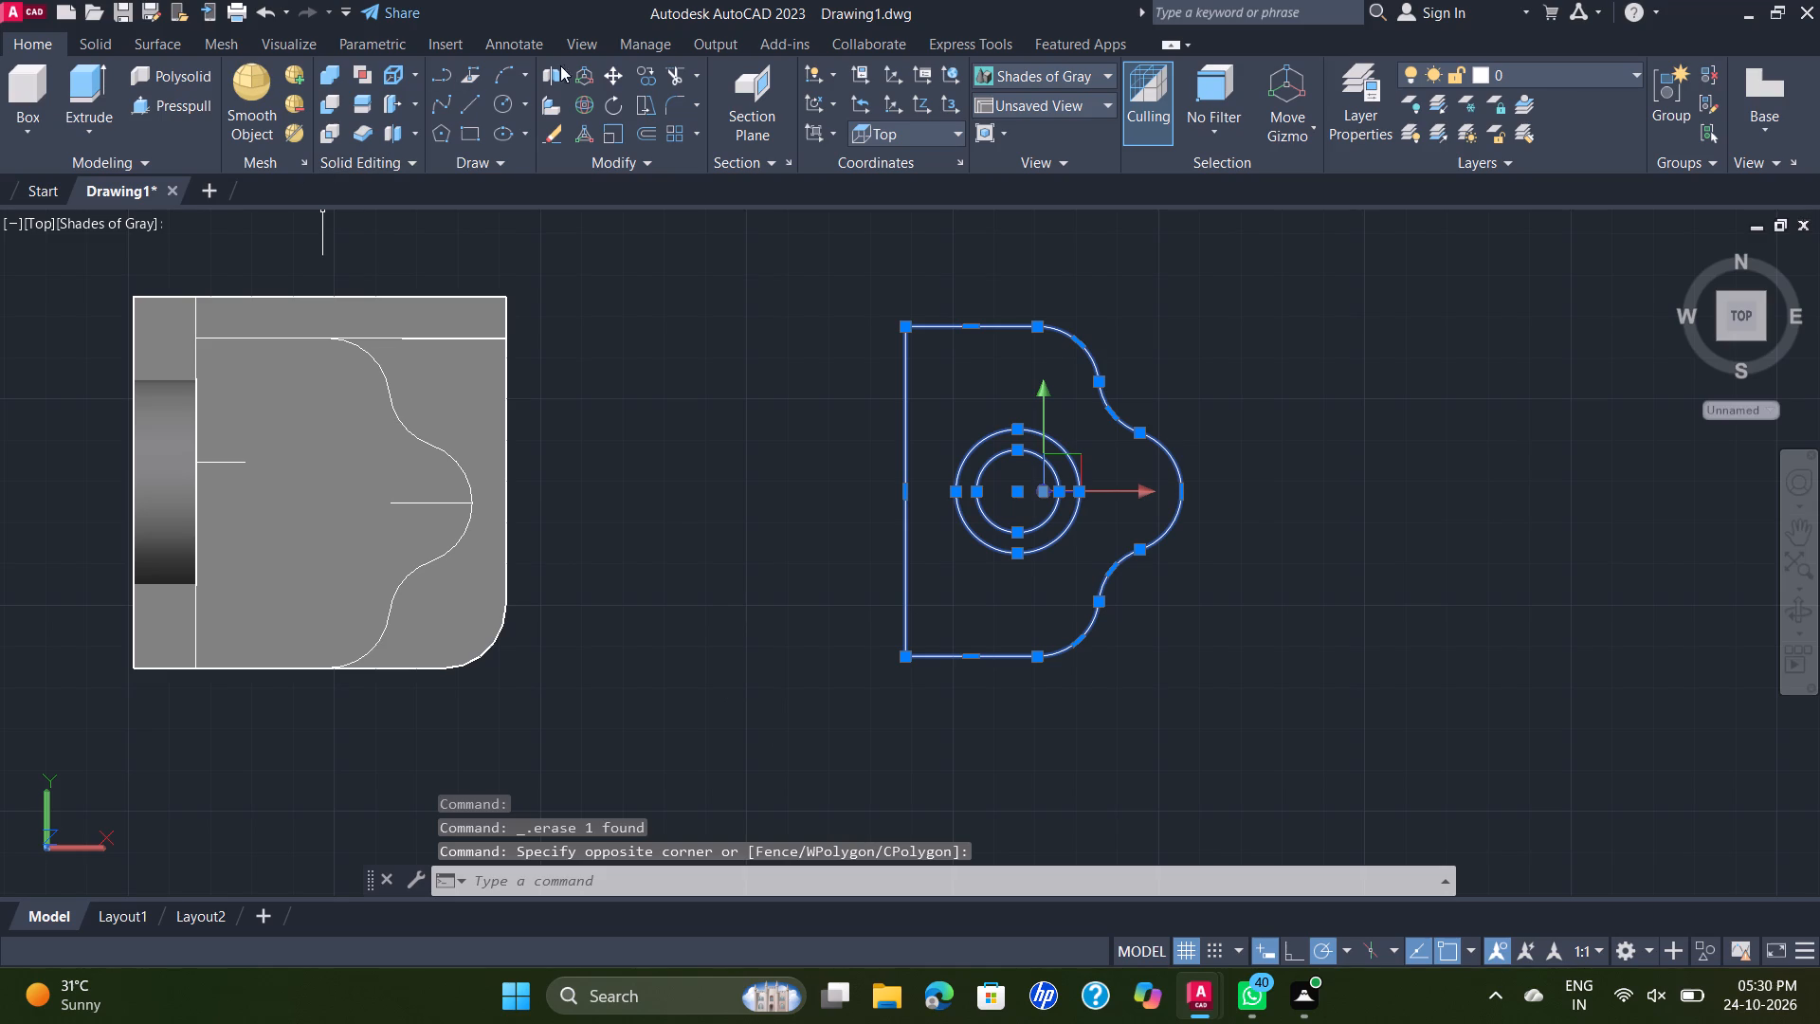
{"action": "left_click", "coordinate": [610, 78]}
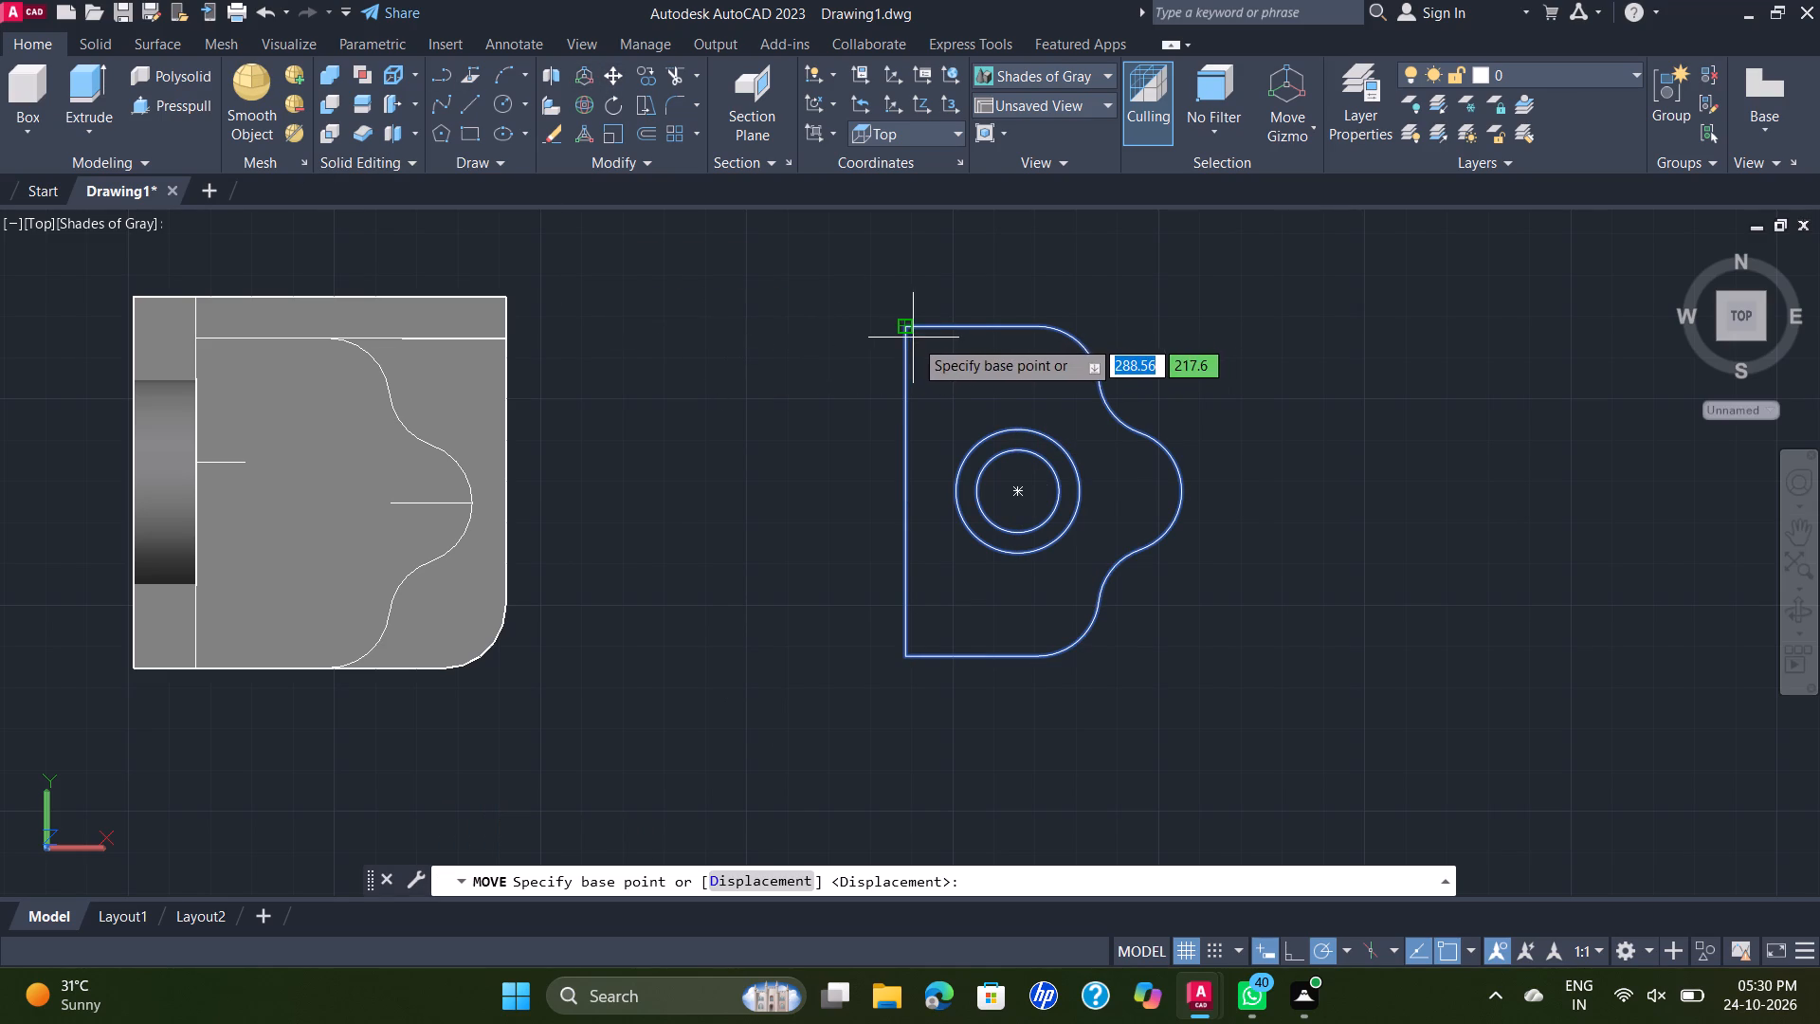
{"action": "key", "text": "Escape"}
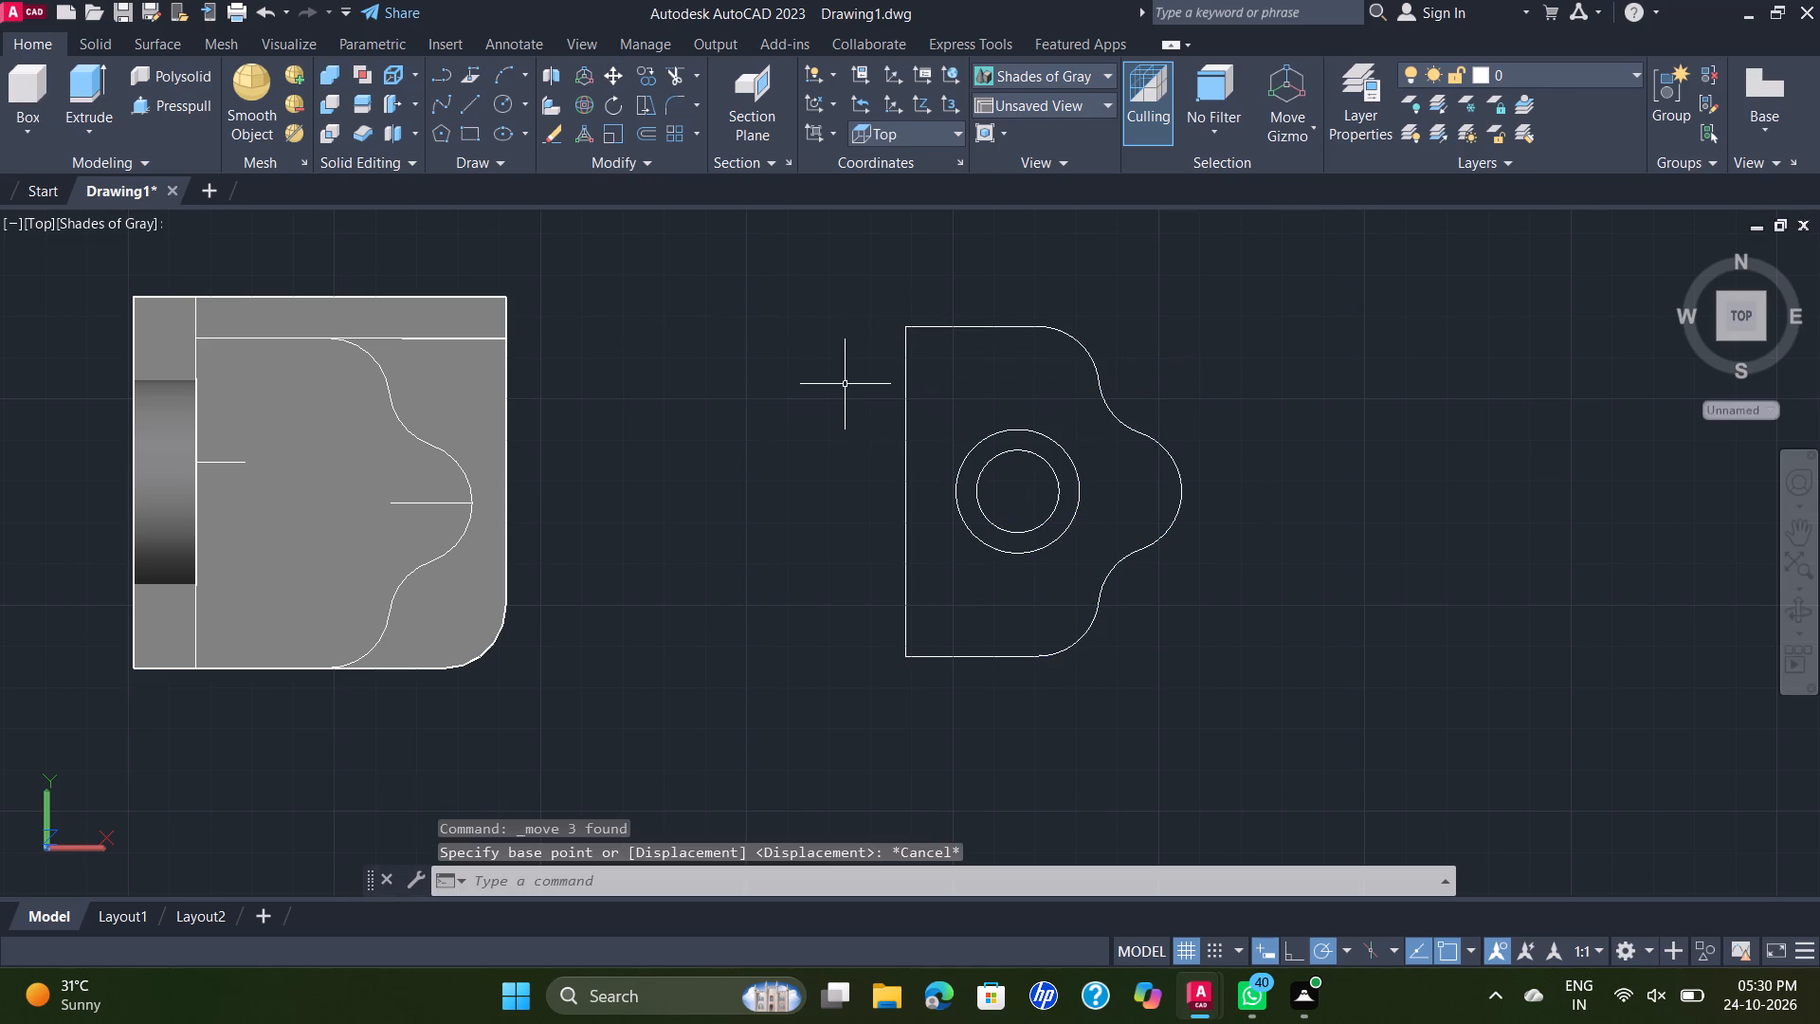
Switch the view to SE Isometric.
{"action": "left_click", "coordinate": [56, 218]}
{"action": "left_click", "coordinate": [47, 218]}
{"action": "left_click", "coordinate": [41, 229]}
{"action": "left_click", "coordinate": [41, 229]}
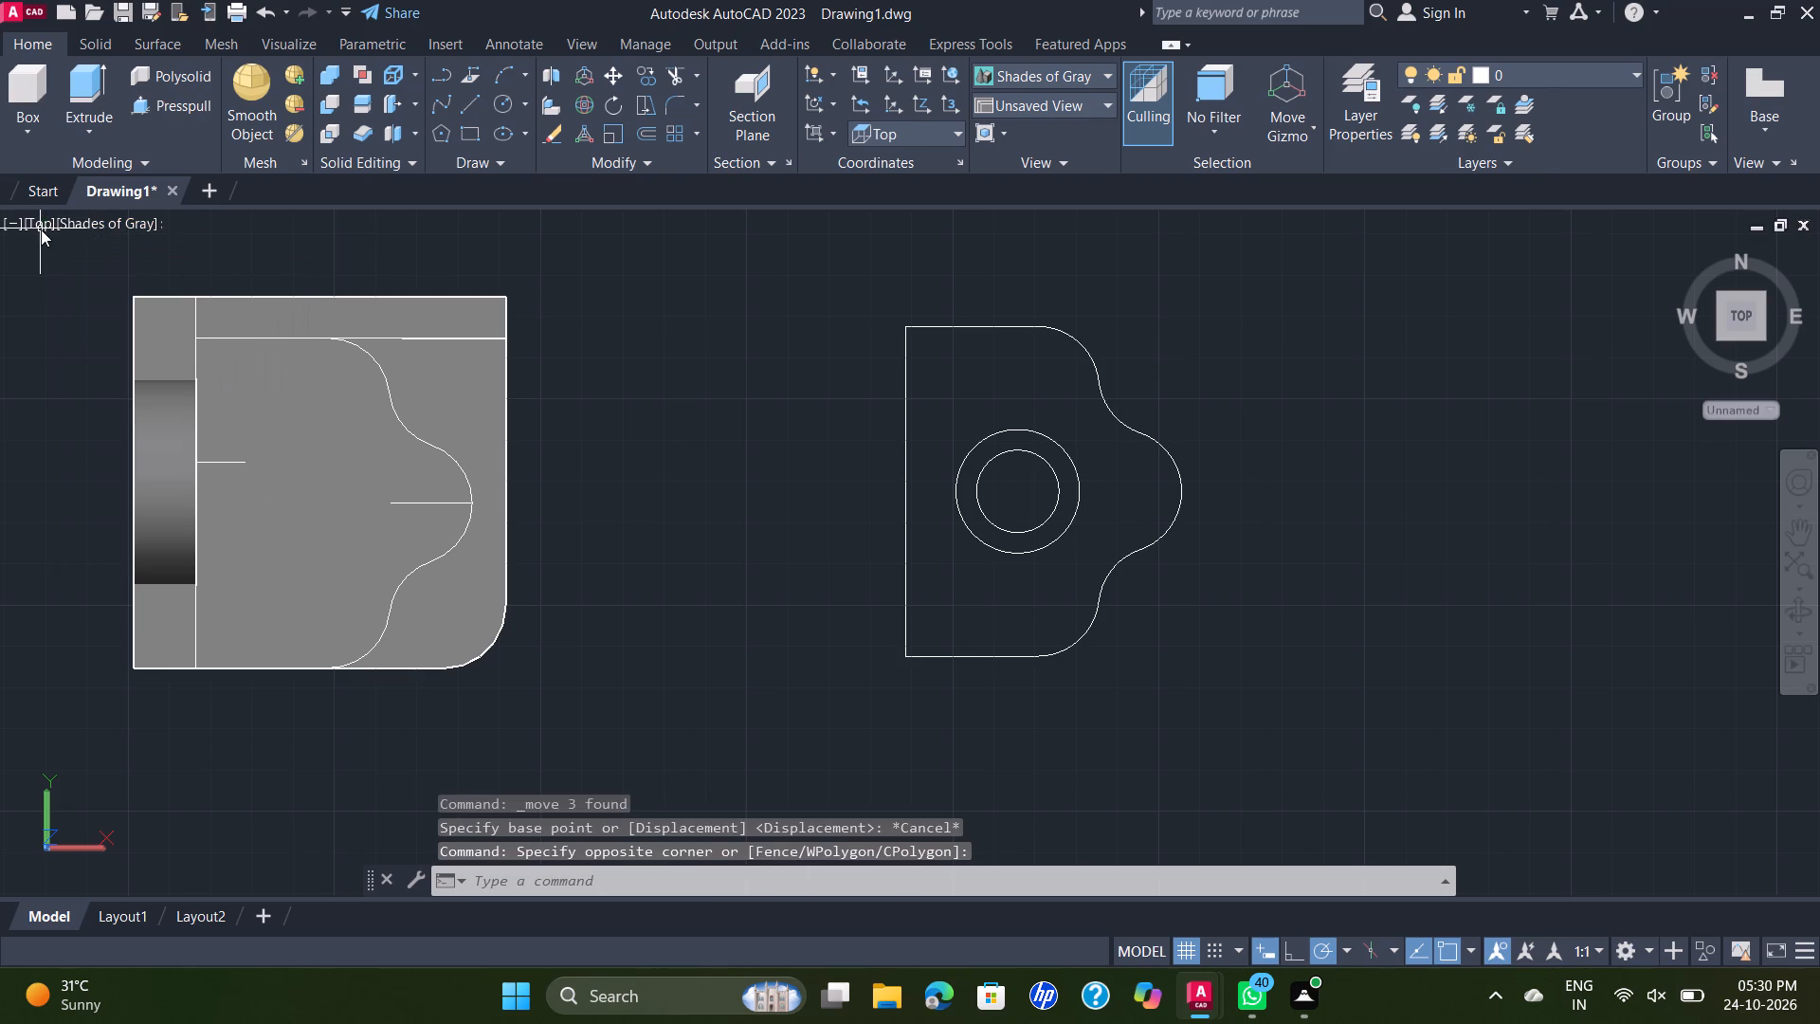
{"action": "left_click", "coordinate": [39, 231]}
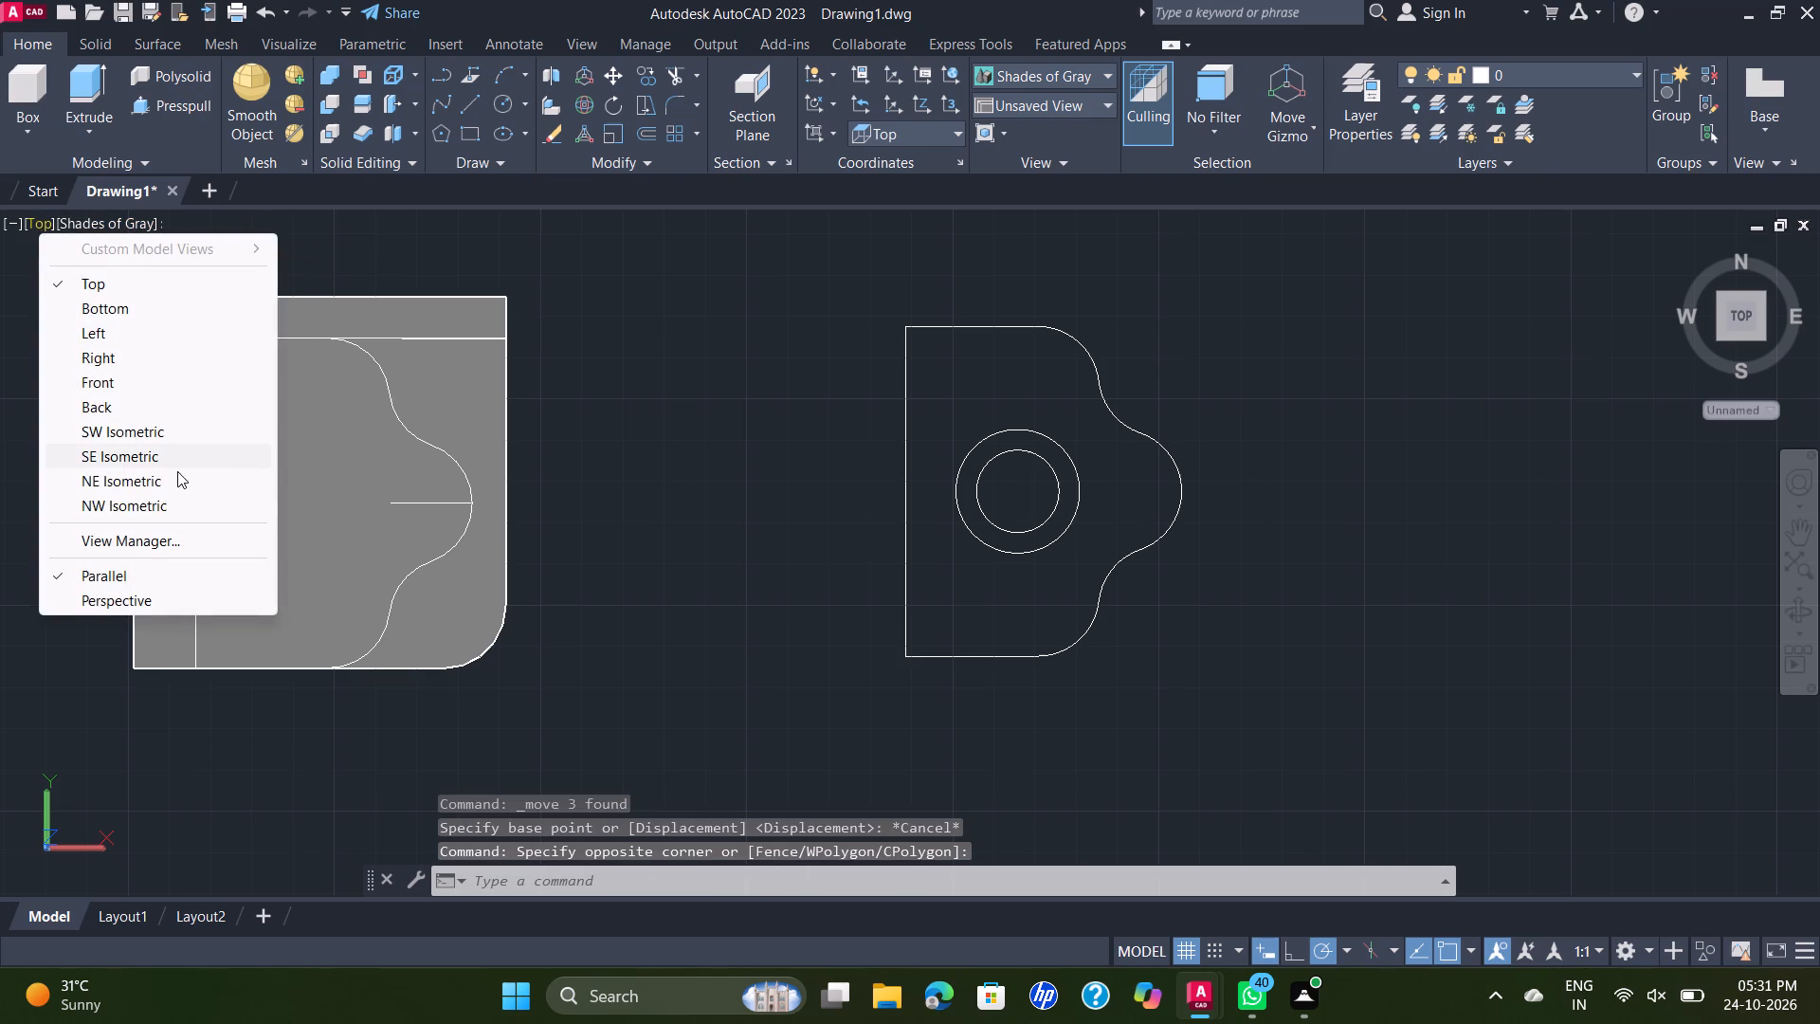
{"action": "left_click", "coordinate": [167, 452]}
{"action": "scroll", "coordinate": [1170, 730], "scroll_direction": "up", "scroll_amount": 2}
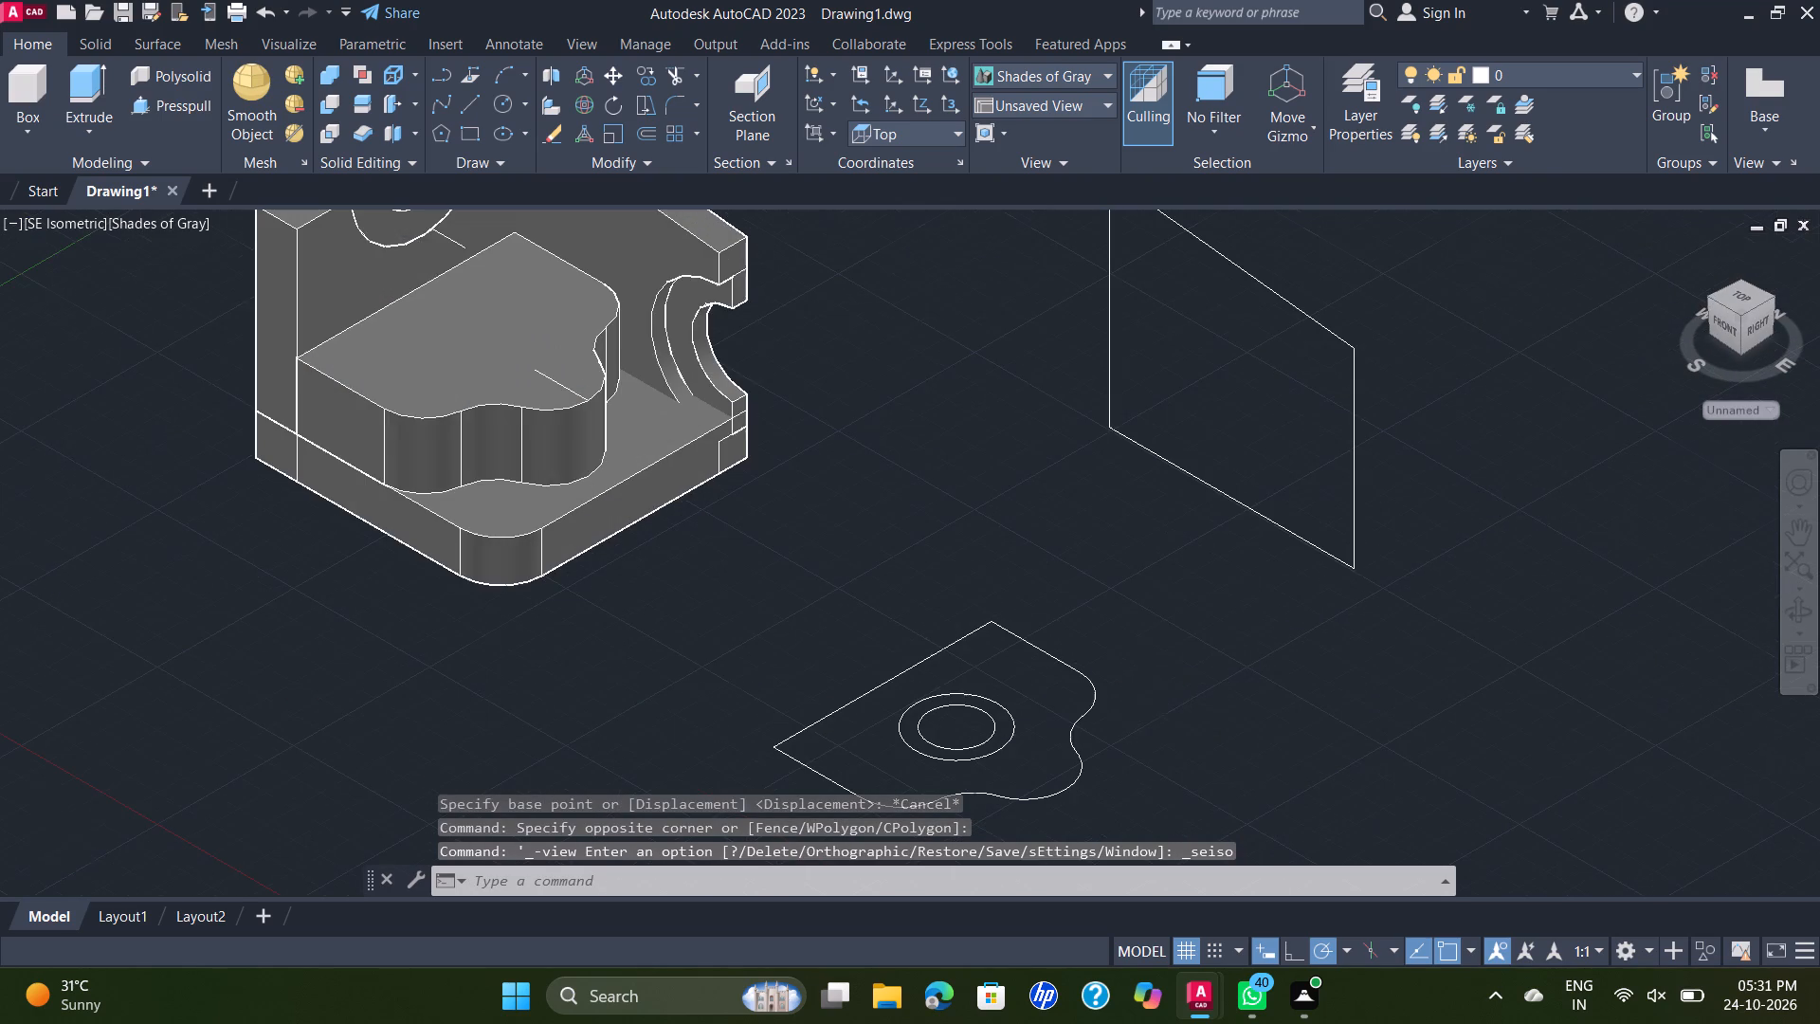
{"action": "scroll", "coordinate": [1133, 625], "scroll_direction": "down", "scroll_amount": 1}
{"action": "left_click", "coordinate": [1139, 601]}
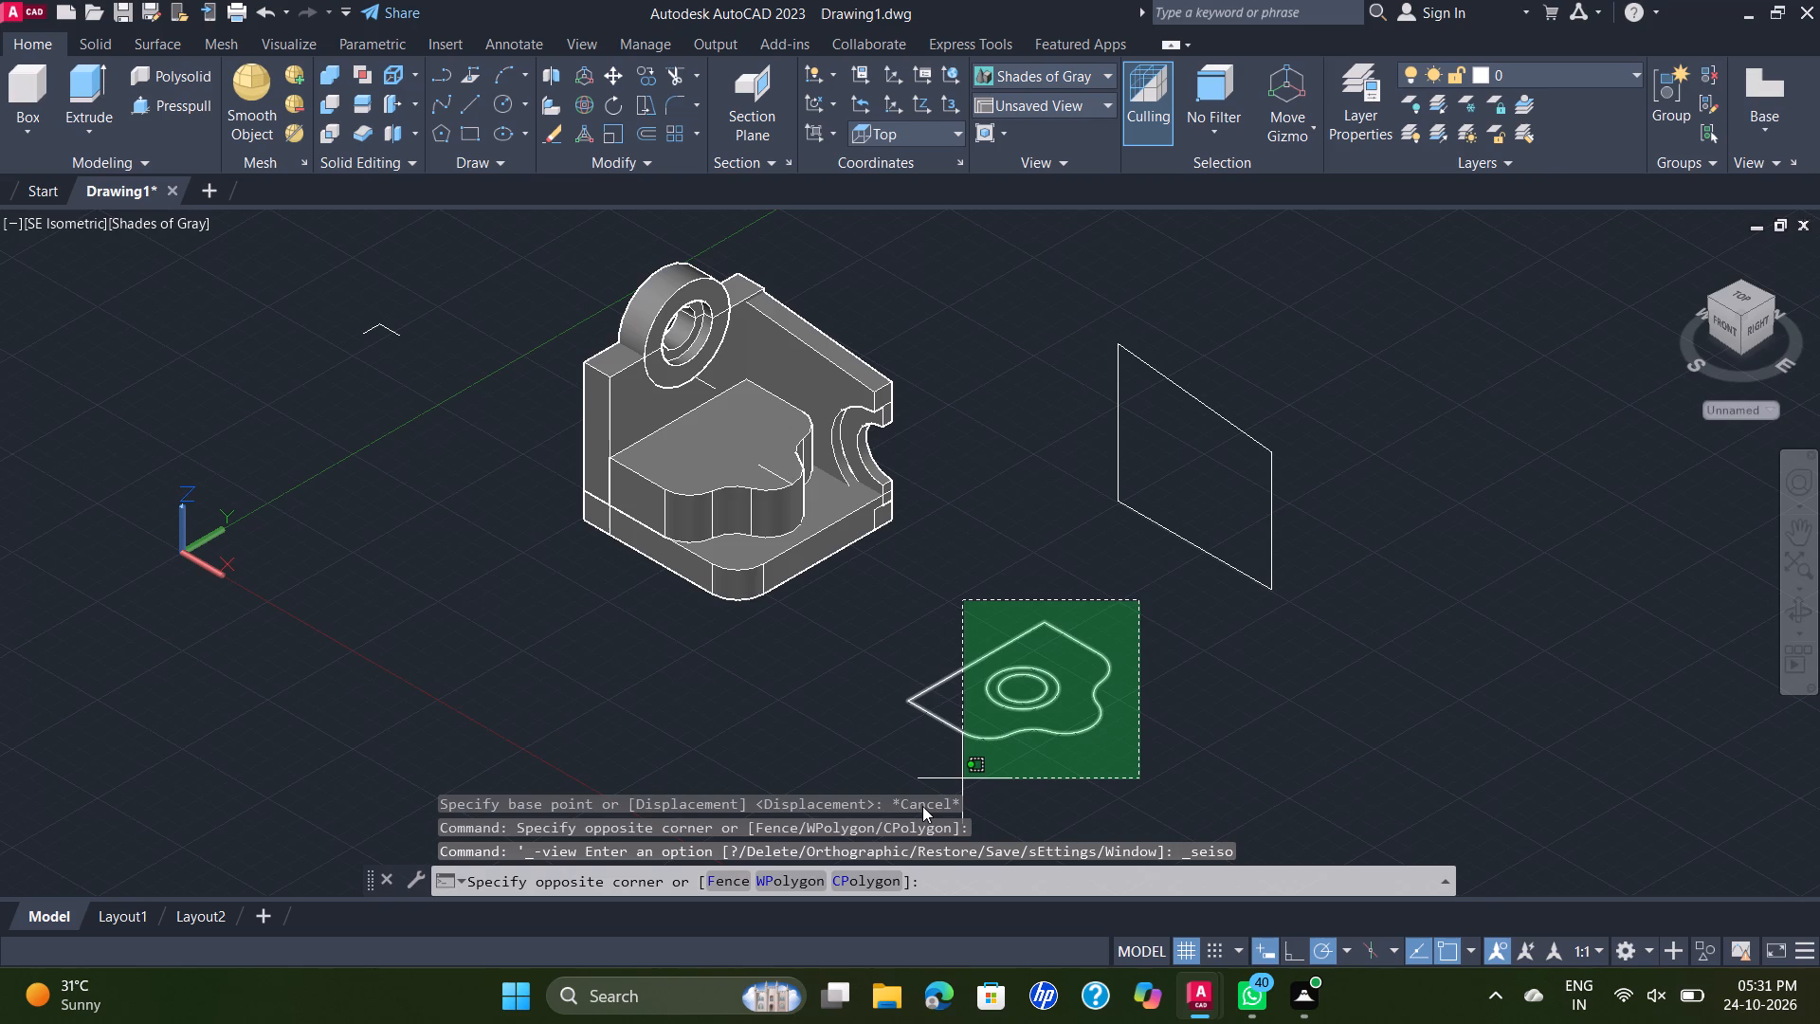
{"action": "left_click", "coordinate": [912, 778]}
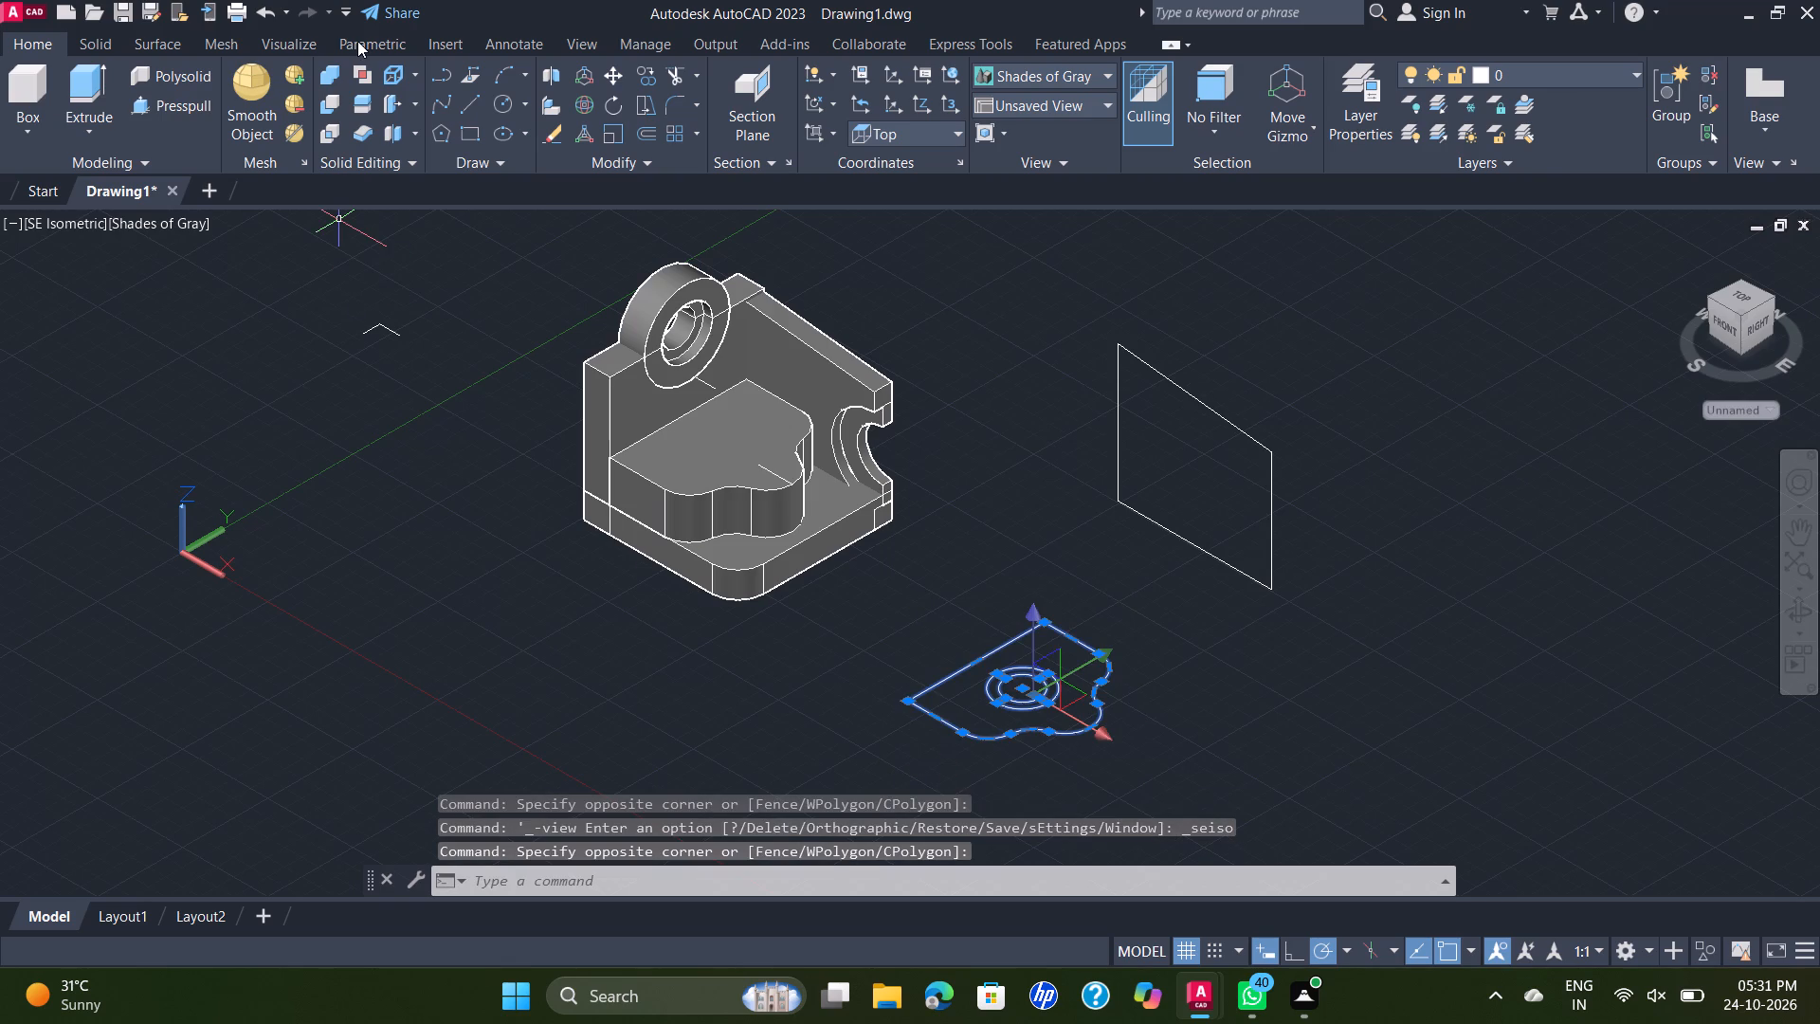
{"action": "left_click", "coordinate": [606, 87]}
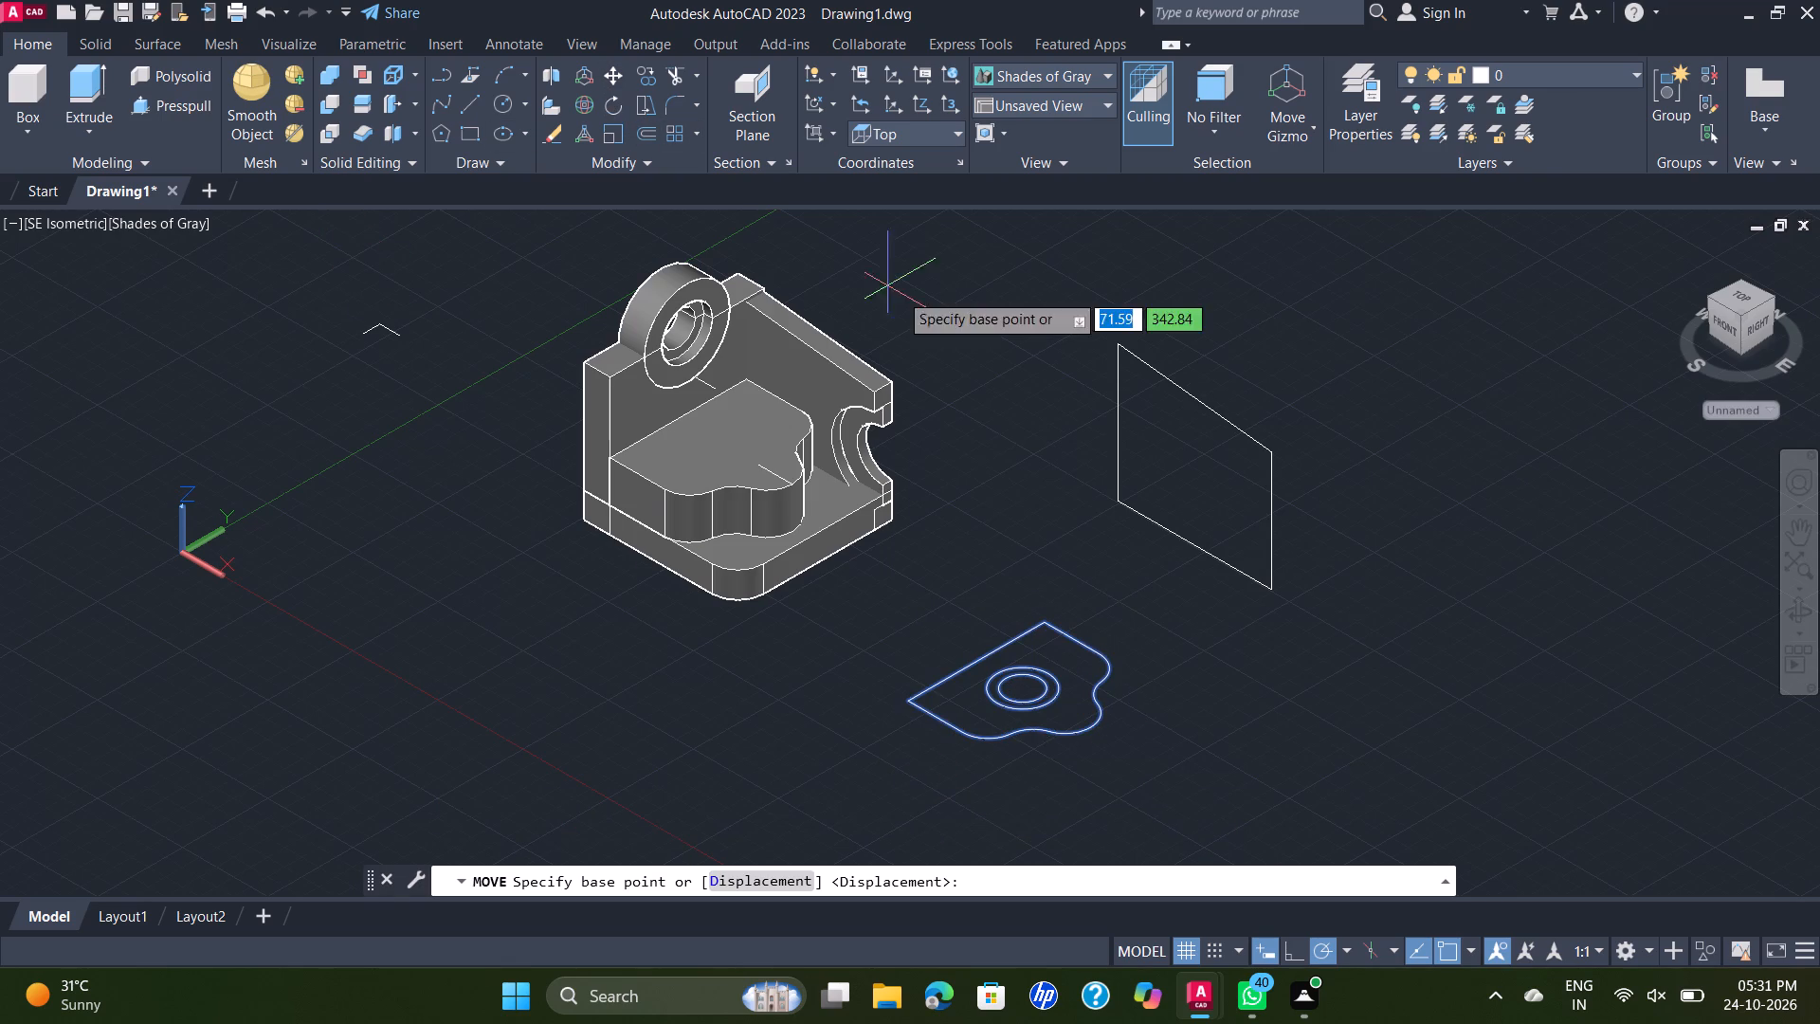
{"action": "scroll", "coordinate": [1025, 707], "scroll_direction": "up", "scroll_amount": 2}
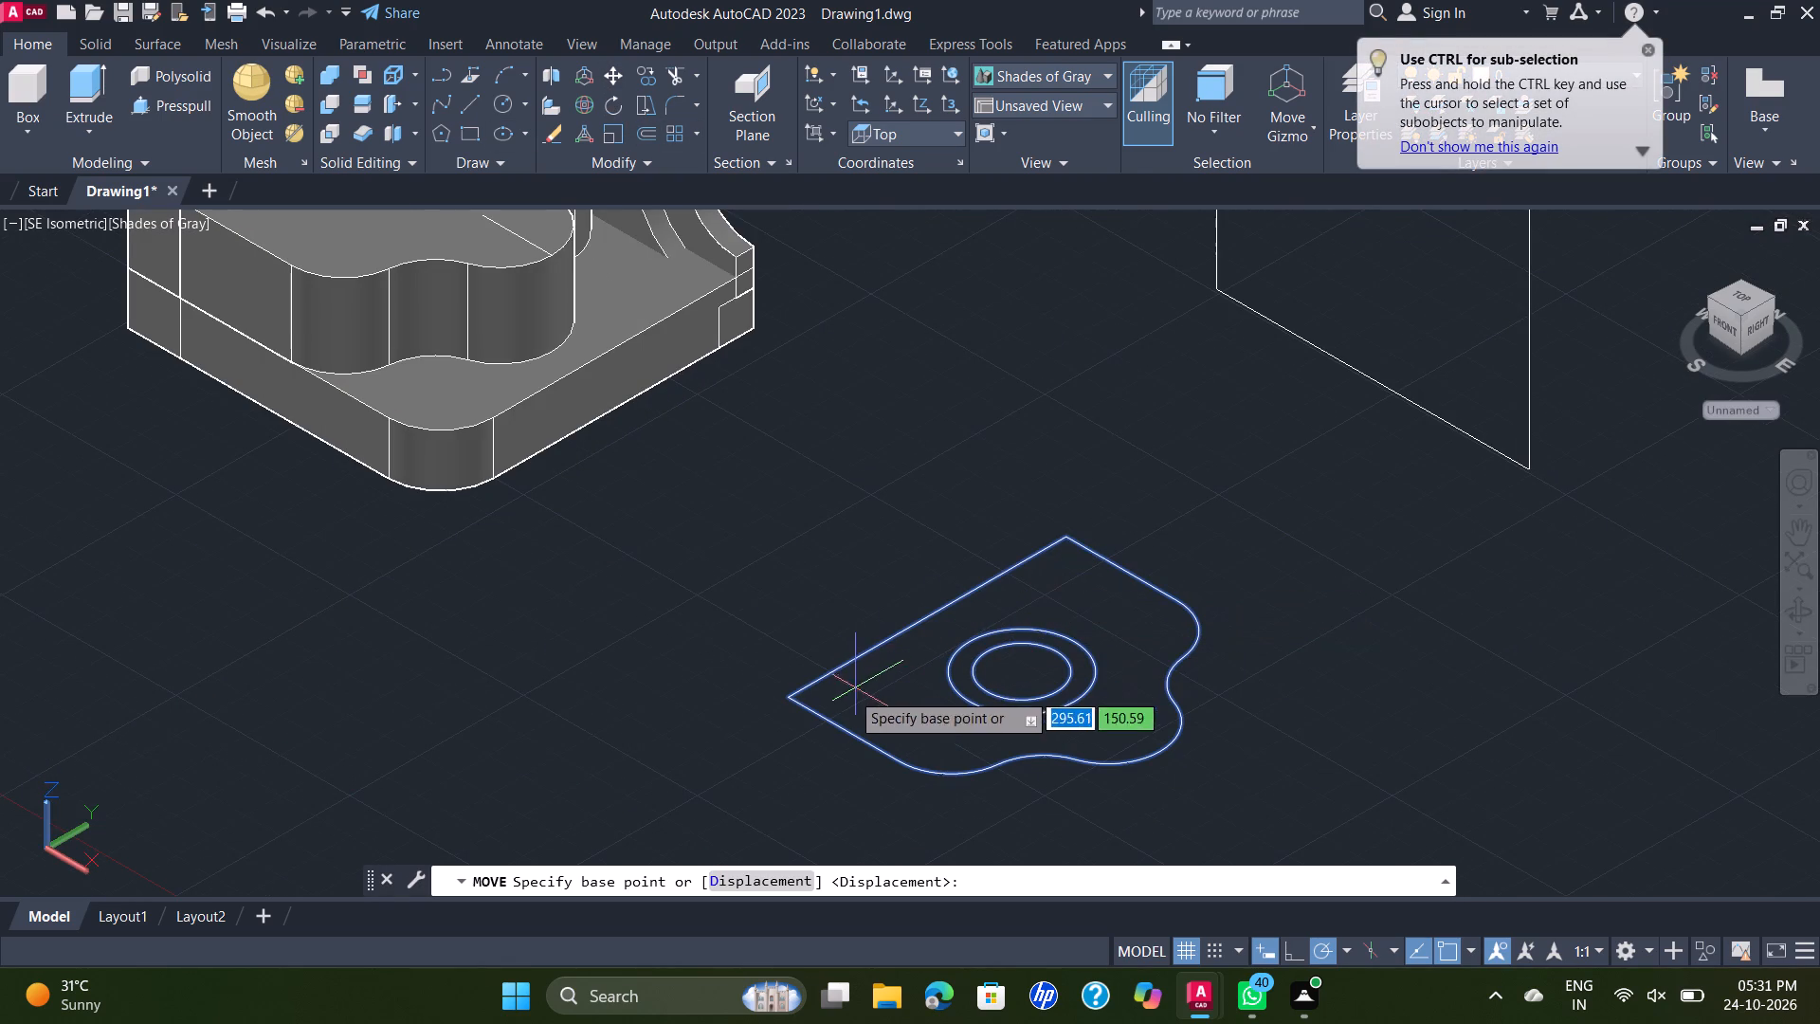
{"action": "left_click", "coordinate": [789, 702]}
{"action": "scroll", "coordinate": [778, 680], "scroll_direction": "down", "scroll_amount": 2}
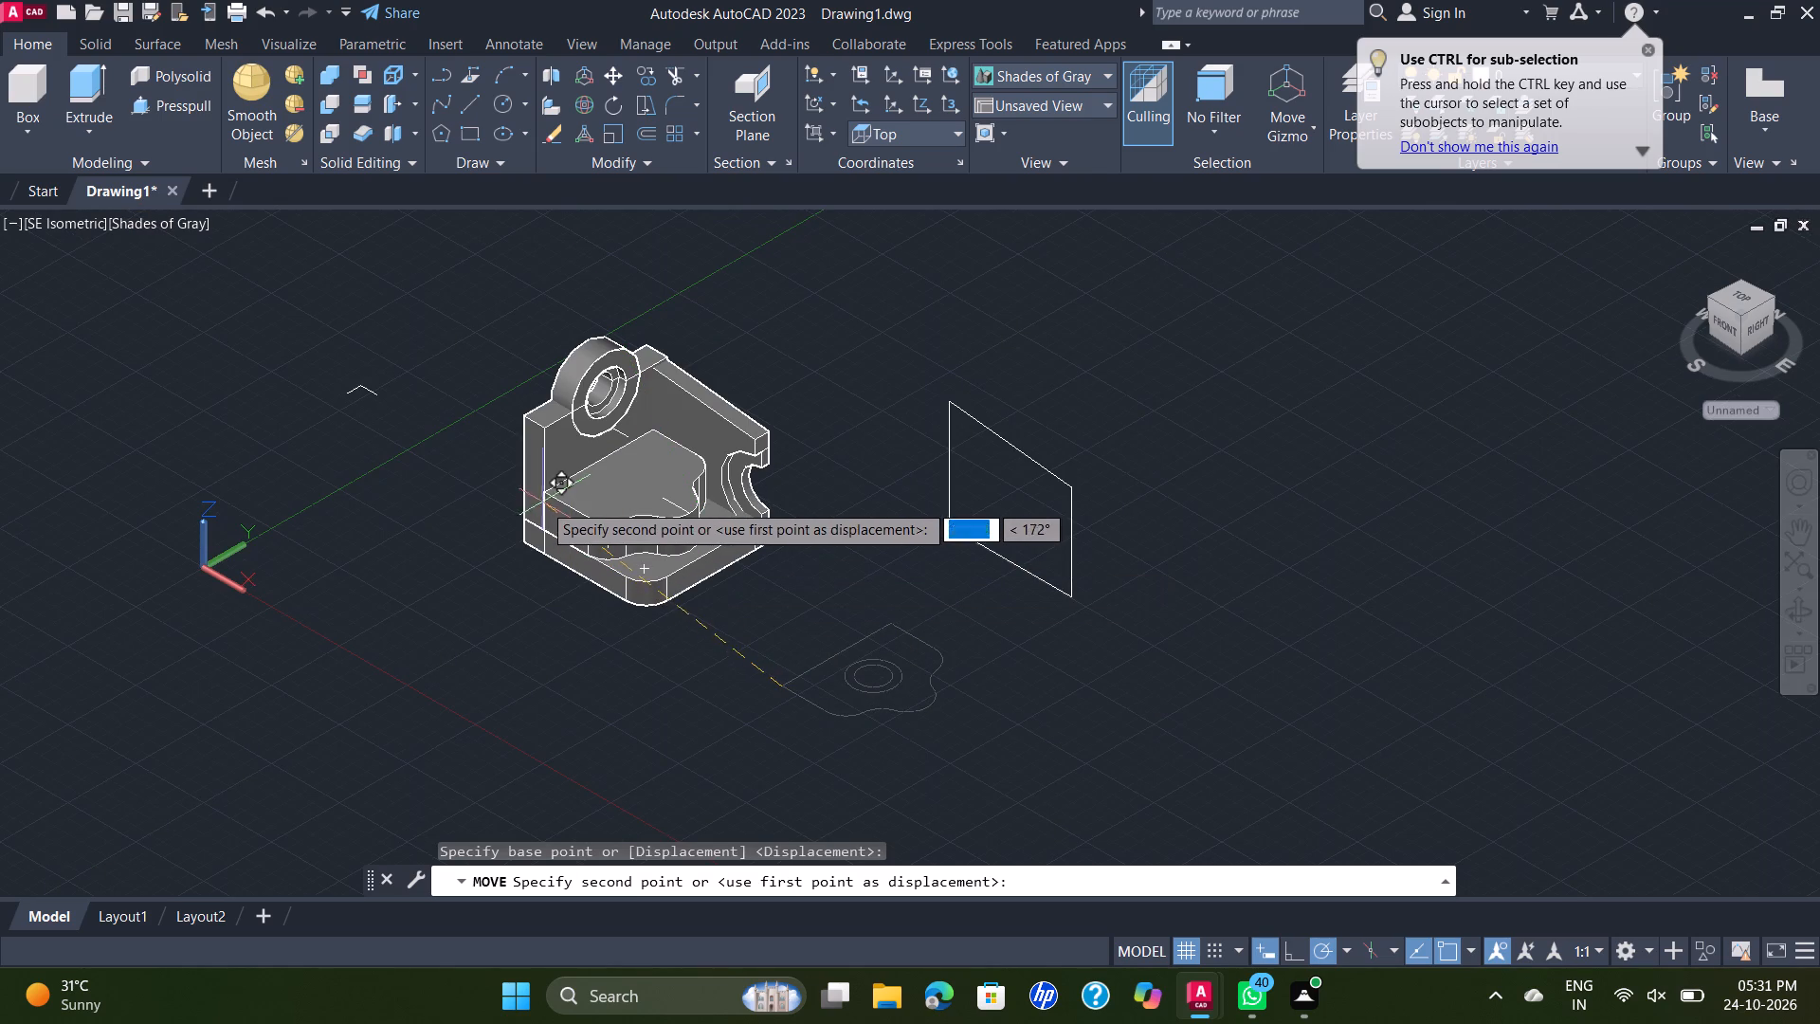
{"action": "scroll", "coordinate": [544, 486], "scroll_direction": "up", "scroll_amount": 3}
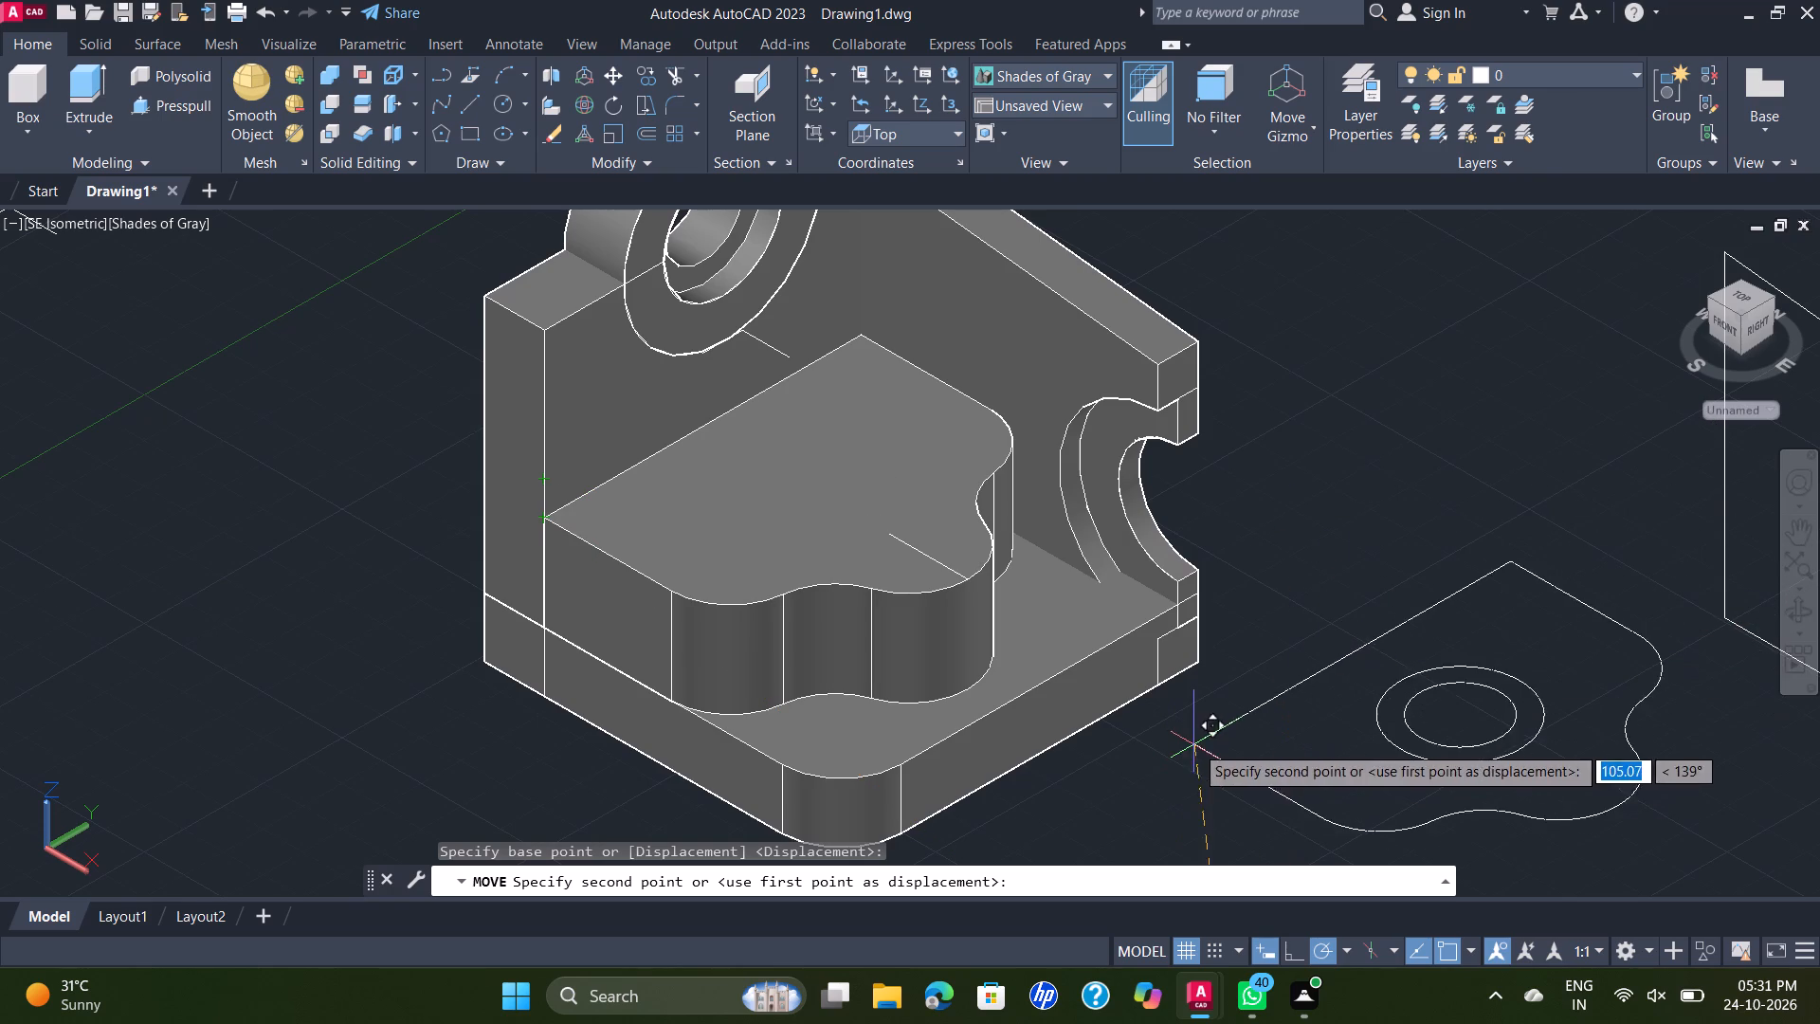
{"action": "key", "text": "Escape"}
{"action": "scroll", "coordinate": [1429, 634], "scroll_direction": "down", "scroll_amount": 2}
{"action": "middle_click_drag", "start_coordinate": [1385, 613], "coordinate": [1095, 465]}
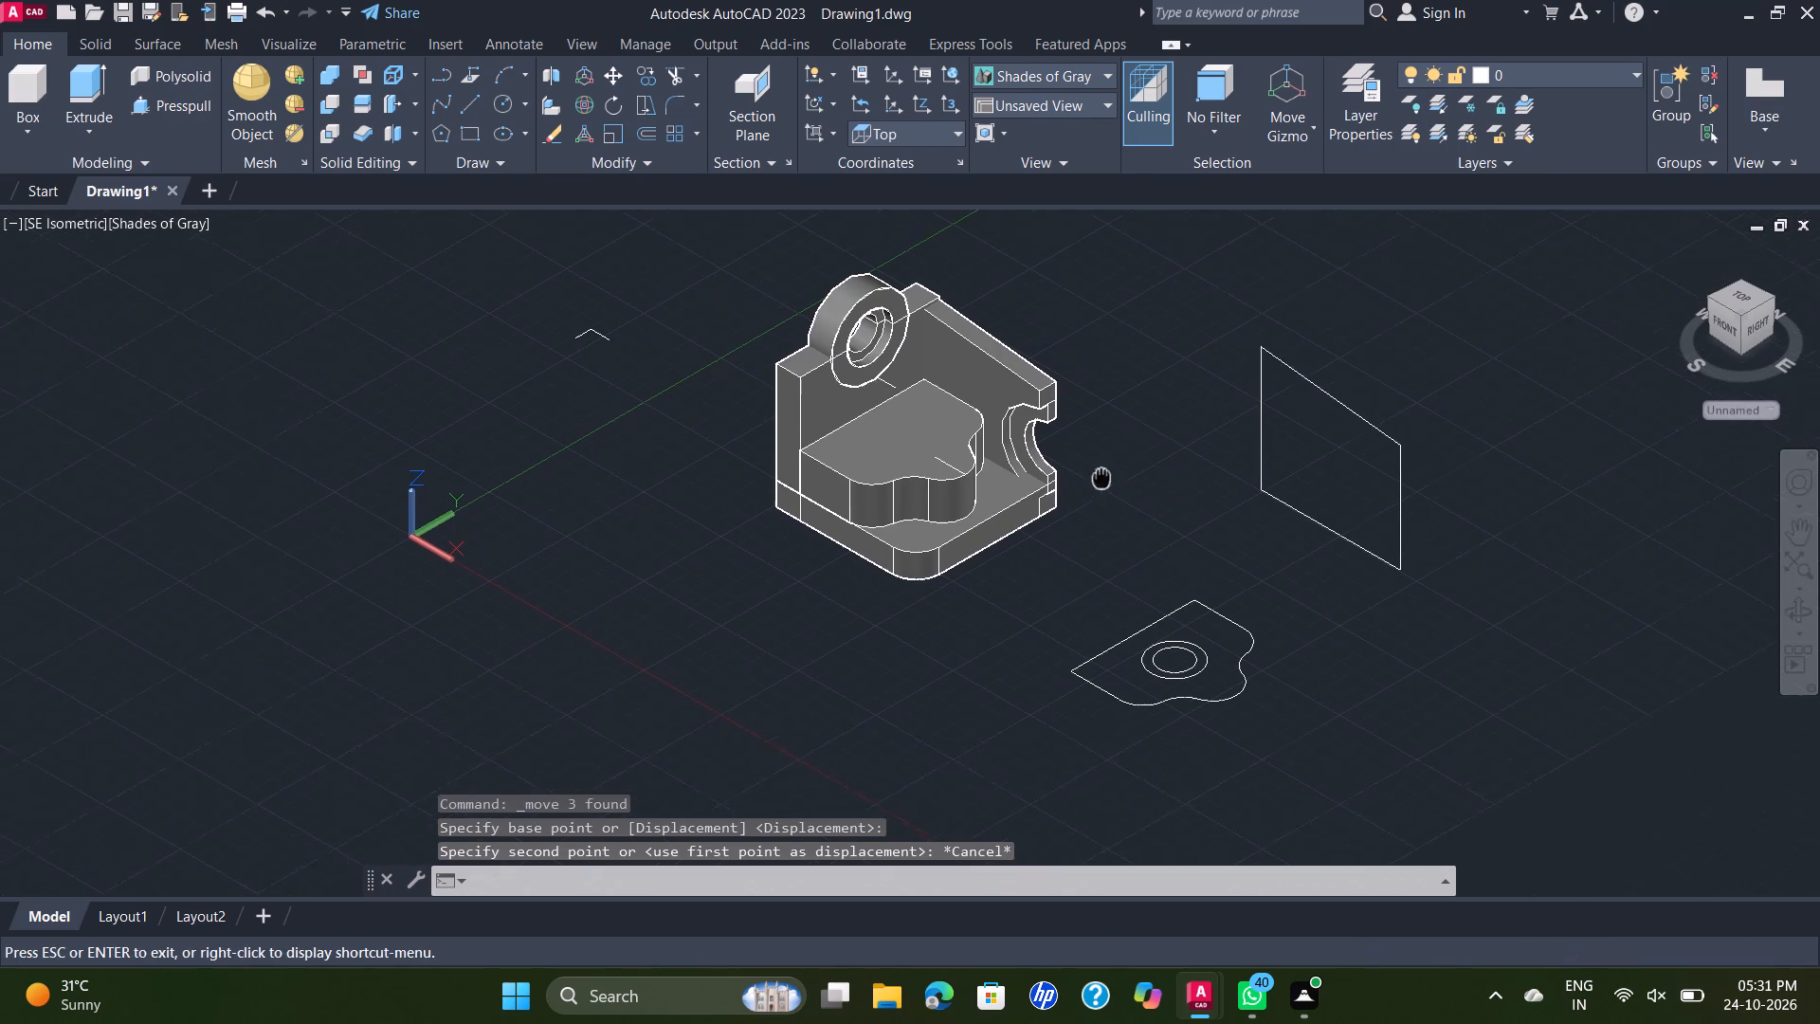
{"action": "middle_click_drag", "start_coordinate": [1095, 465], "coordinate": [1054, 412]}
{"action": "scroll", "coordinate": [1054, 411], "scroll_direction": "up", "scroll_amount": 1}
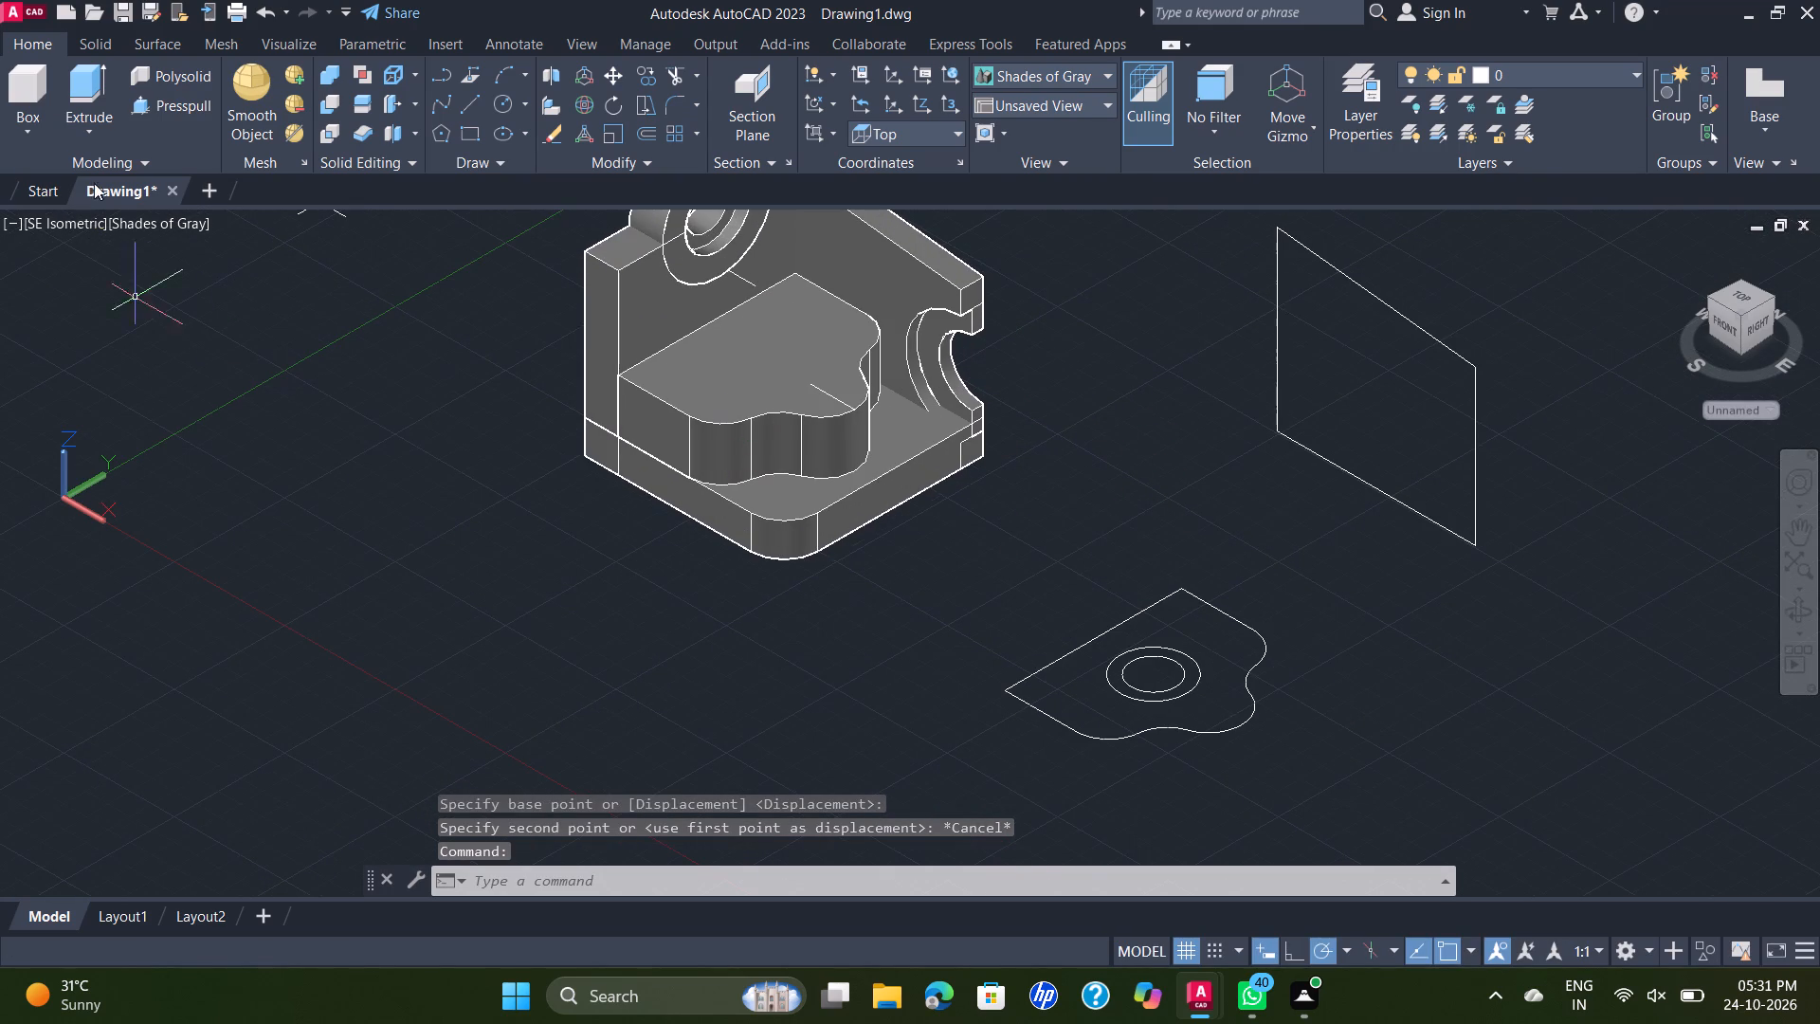
Draw a 20-long line from the separate lobed profile's lobe edge inward towards the two concentric circles.
{"action": "left_click", "coordinate": [479, 97]}
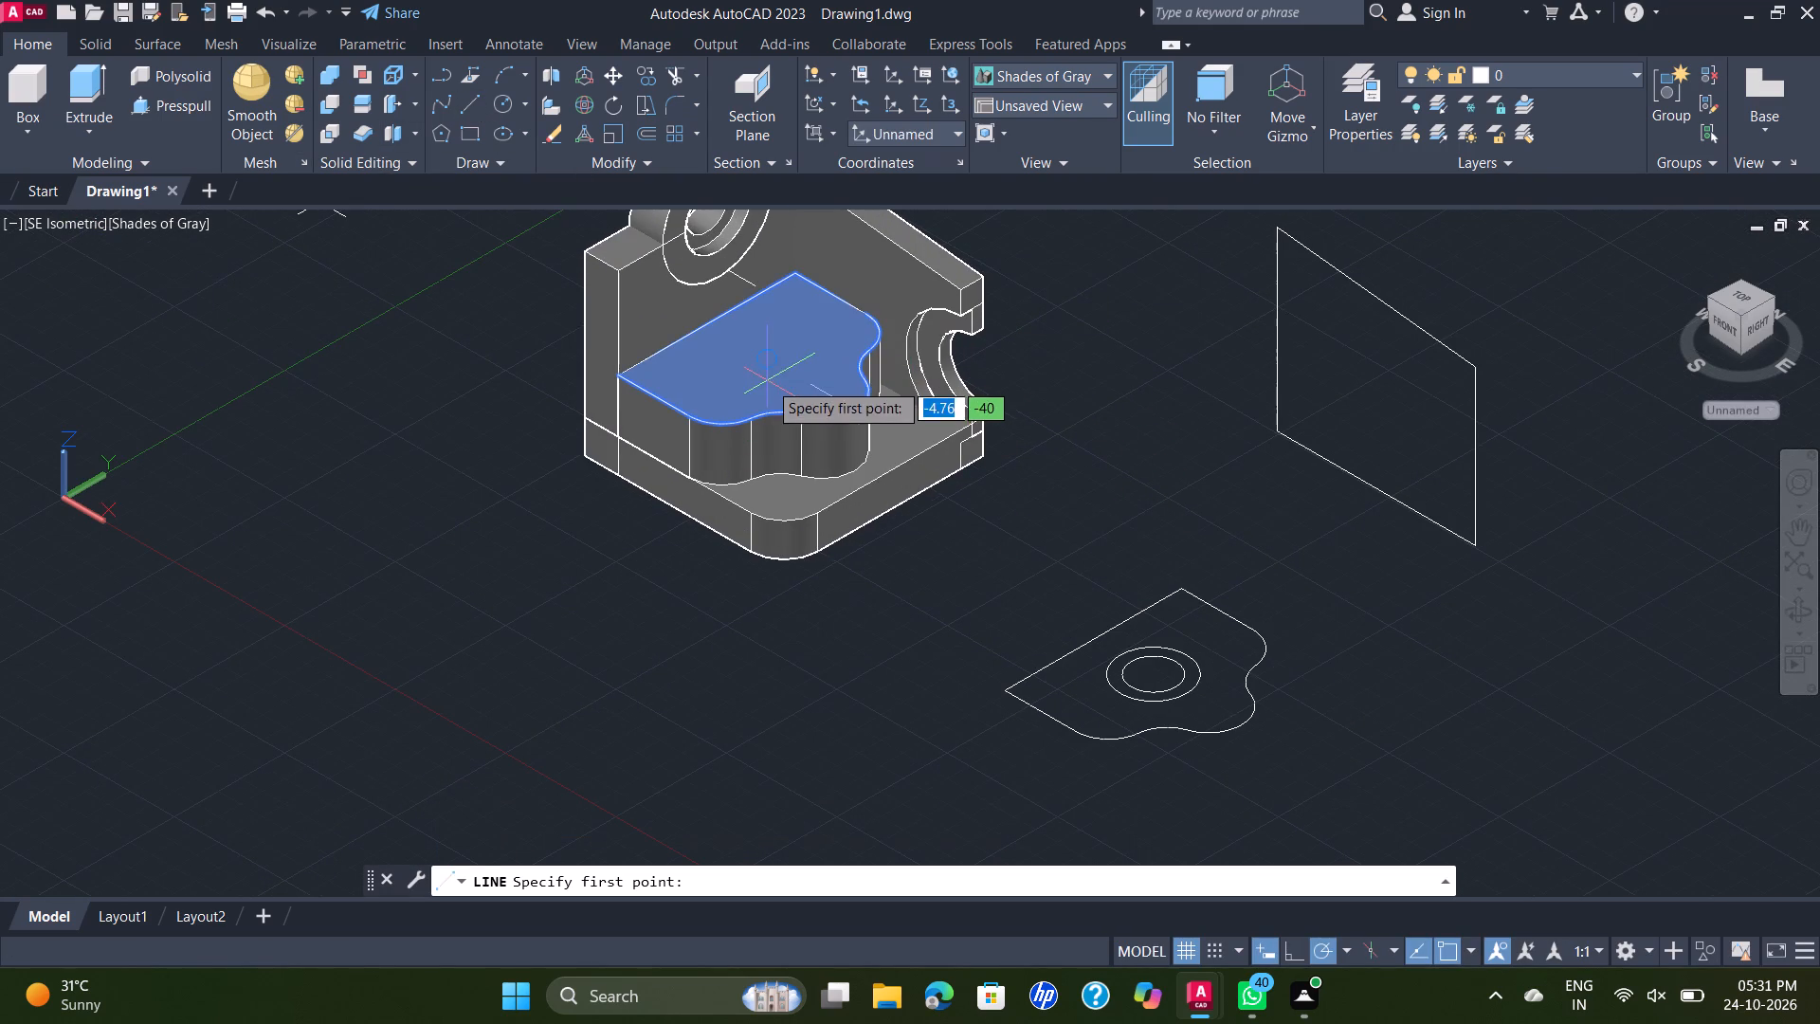
{"action": "left_click", "coordinate": [1247, 724]}
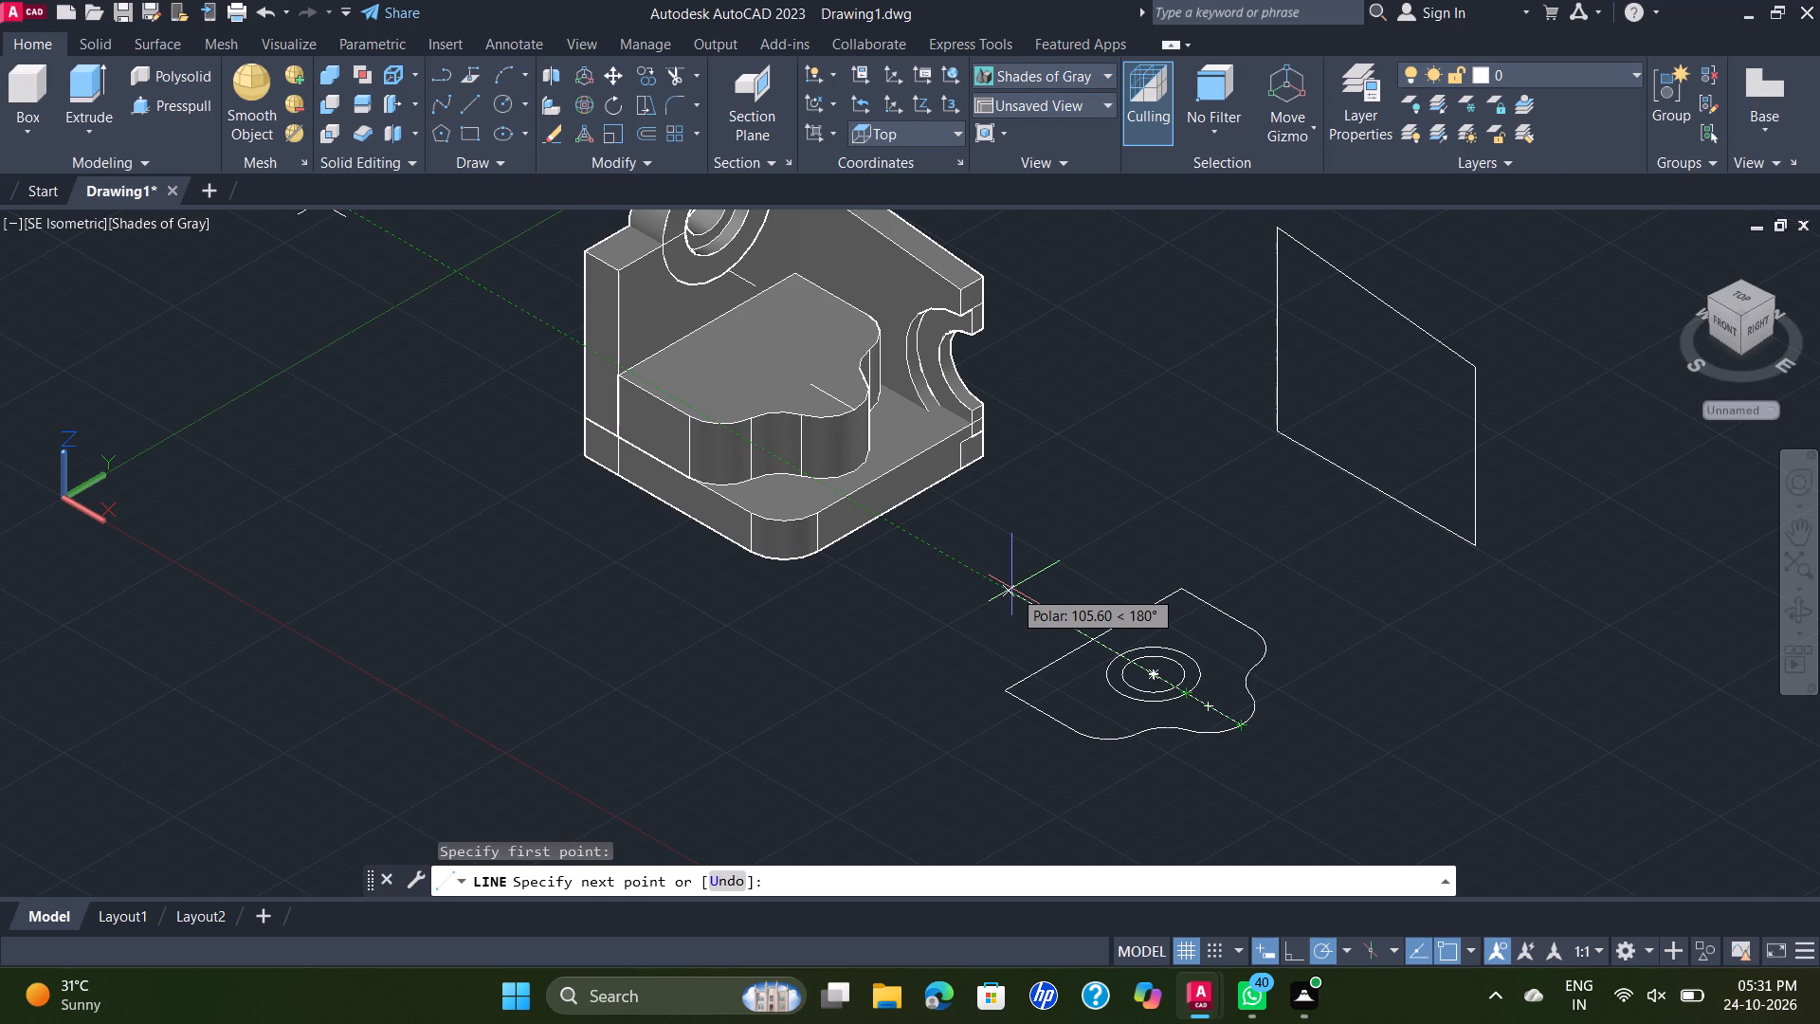
{"action": "type", "text": "20"}
{"action": "key", "text": "Return"}
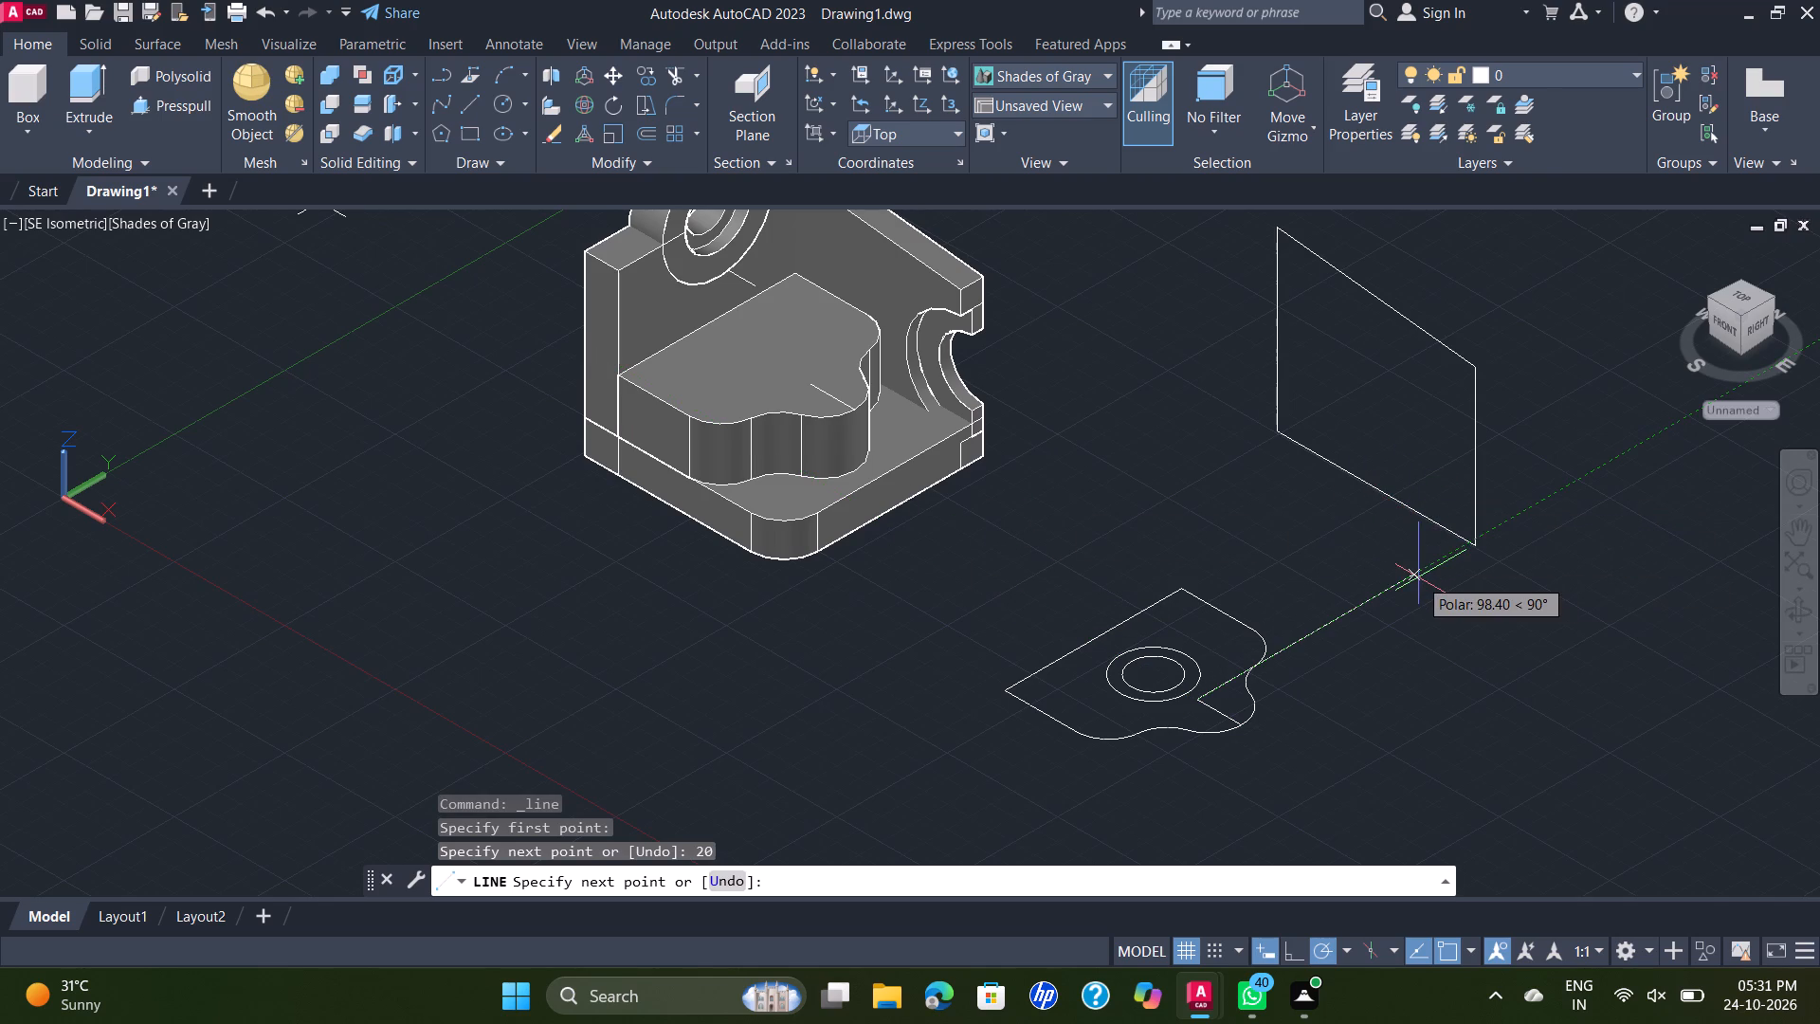
{"action": "key", "text": "Escape"}
Move the two concentric circles so the outer circle's edge meets the inner end of the 20-long line.
{"action": "left_click", "coordinate": [1216, 655]}
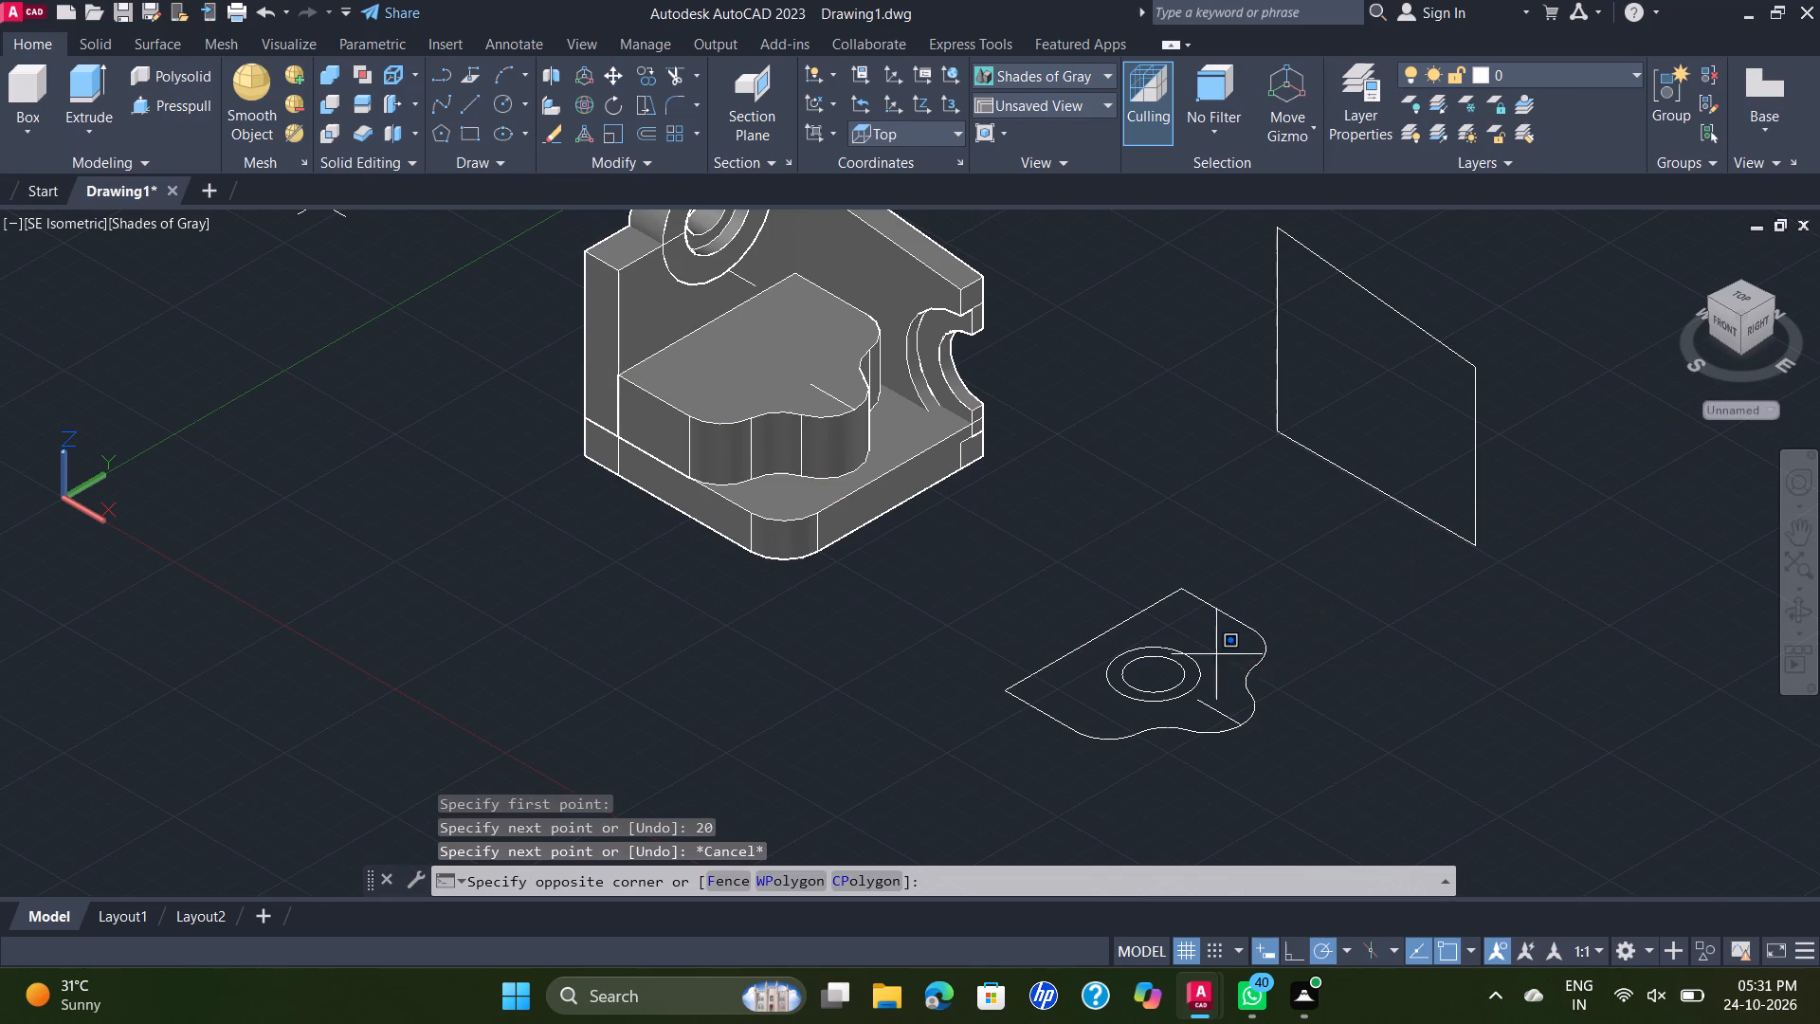
{"action": "left_click", "coordinate": [1150, 684]}
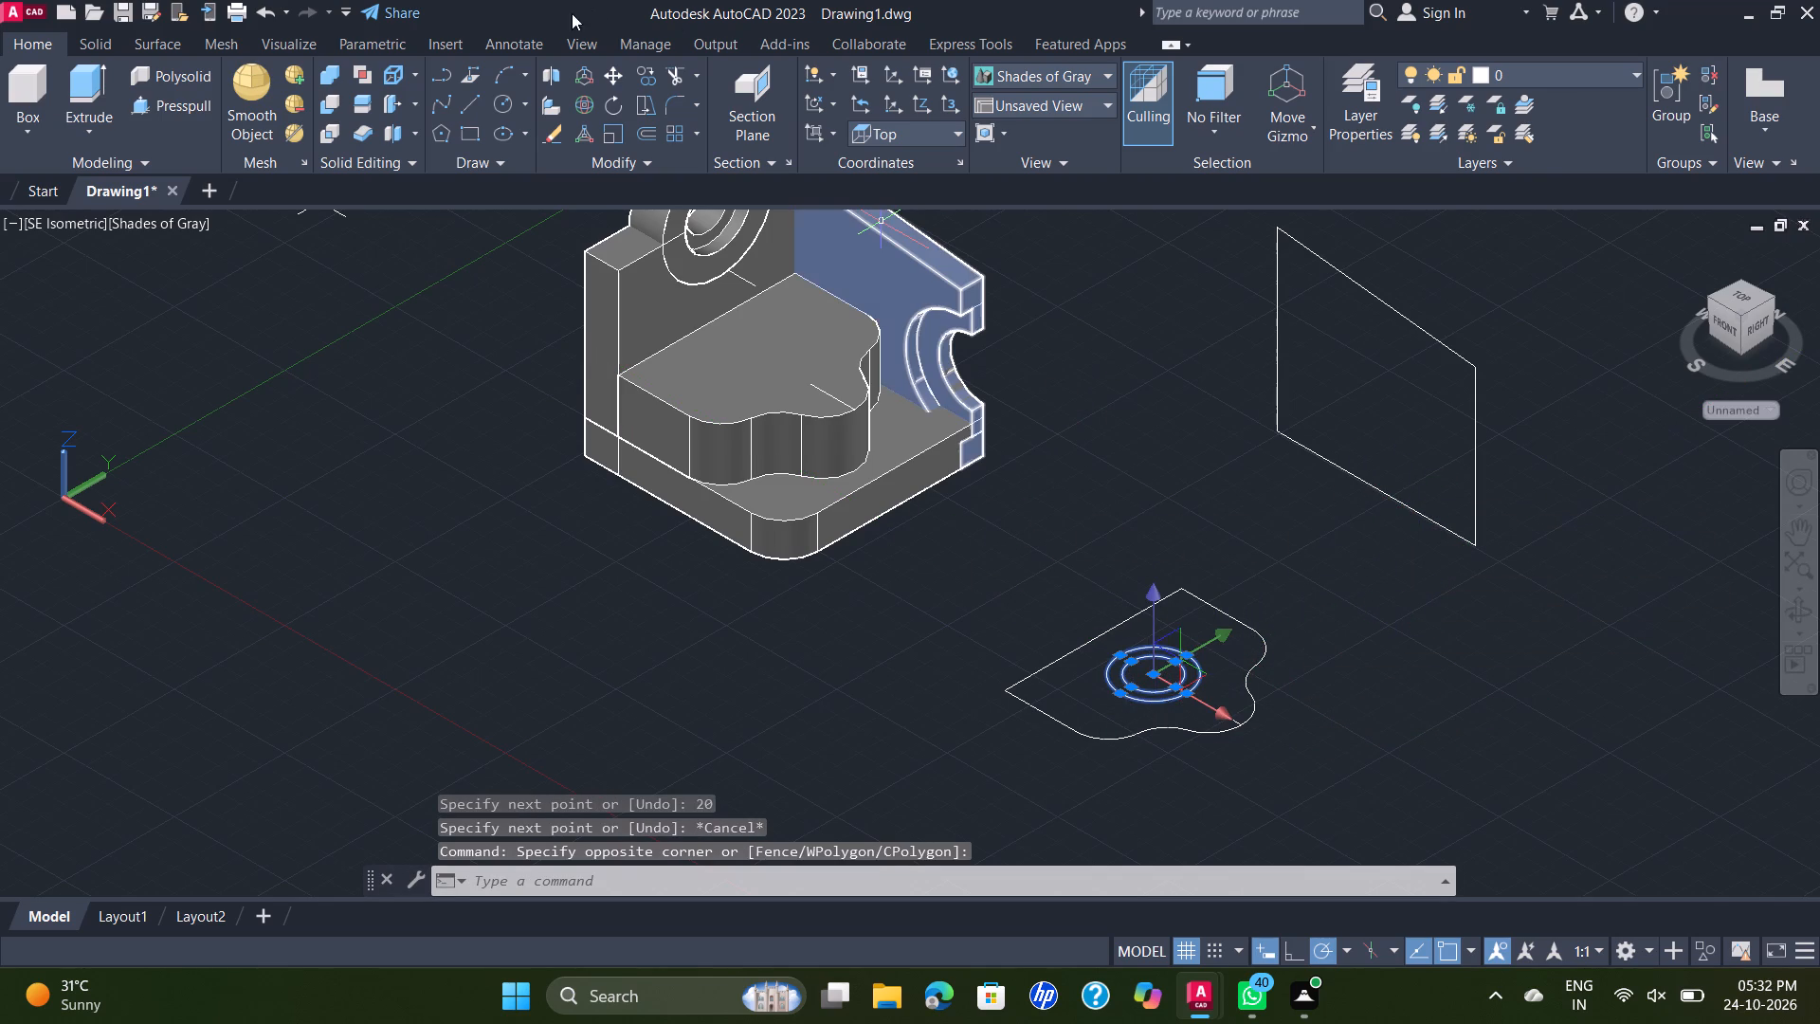
{"action": "left_click", "coordinate": [617, 67]}
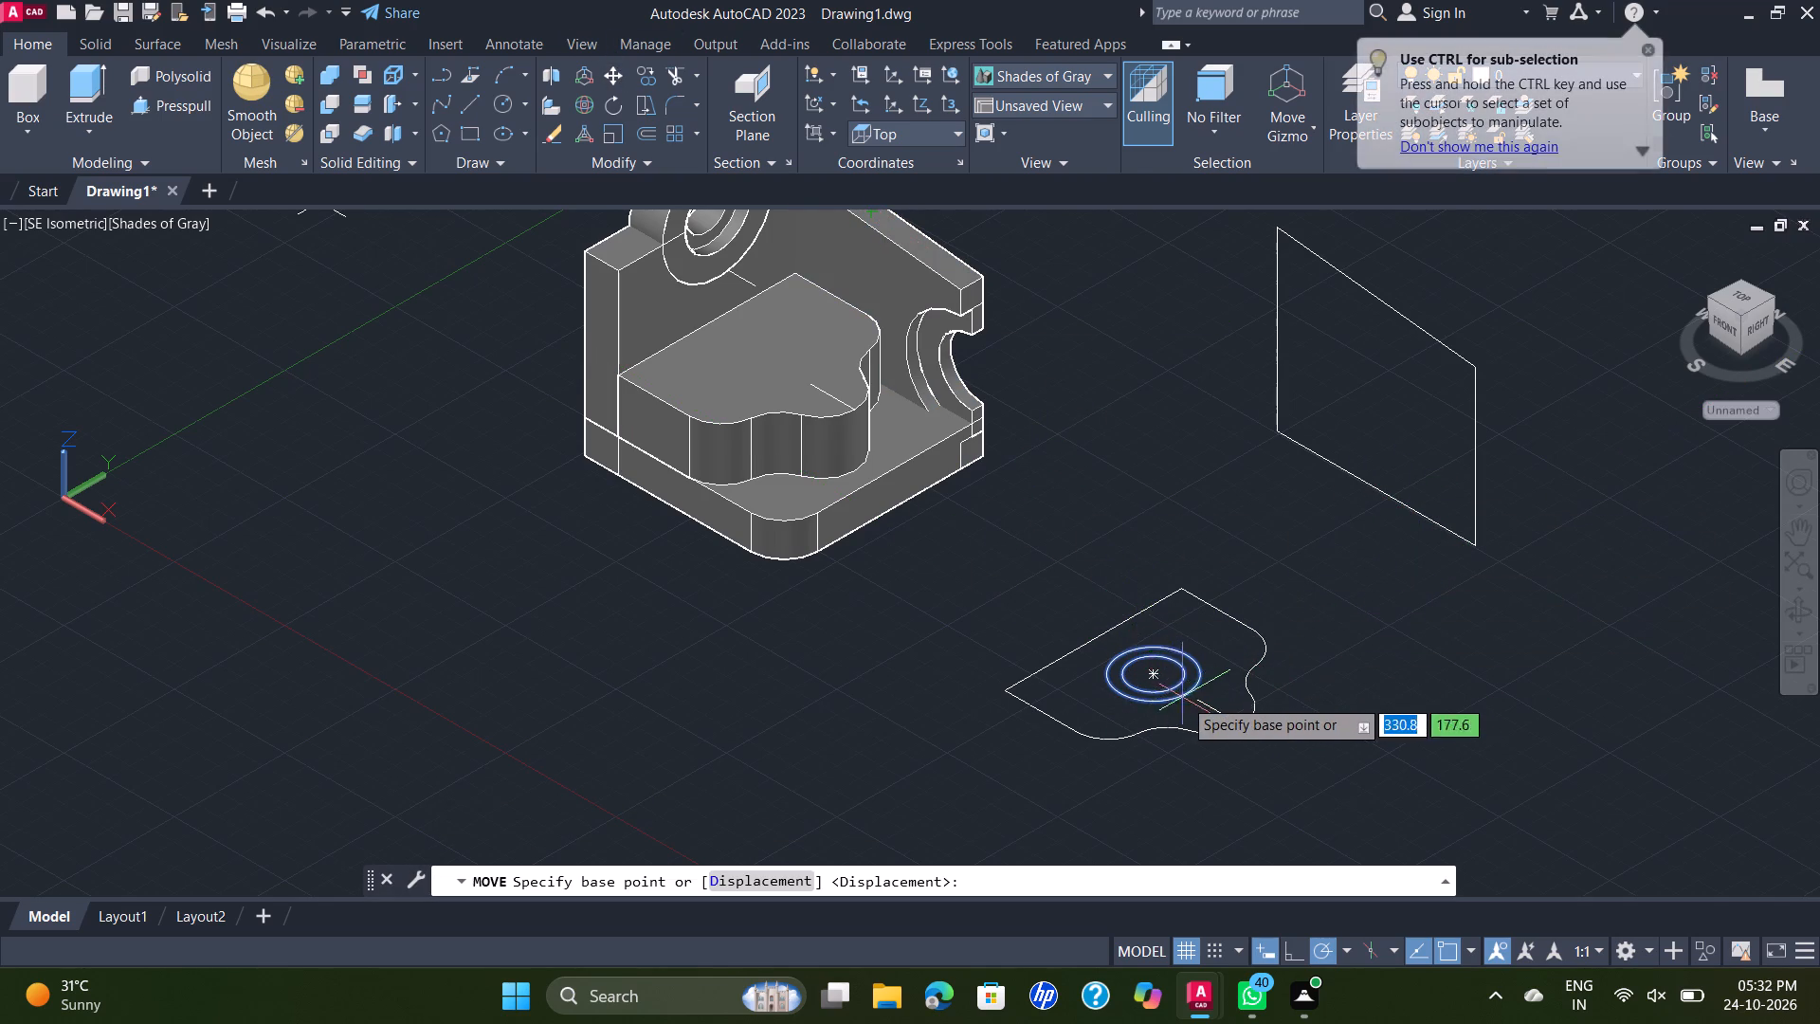
{"action": "scroll", "coordinate": [1183, 698], "scroll_direction": "up", "scroll_amount": 3}
{"action": "left_click", "coordinate": [1191, 694]}
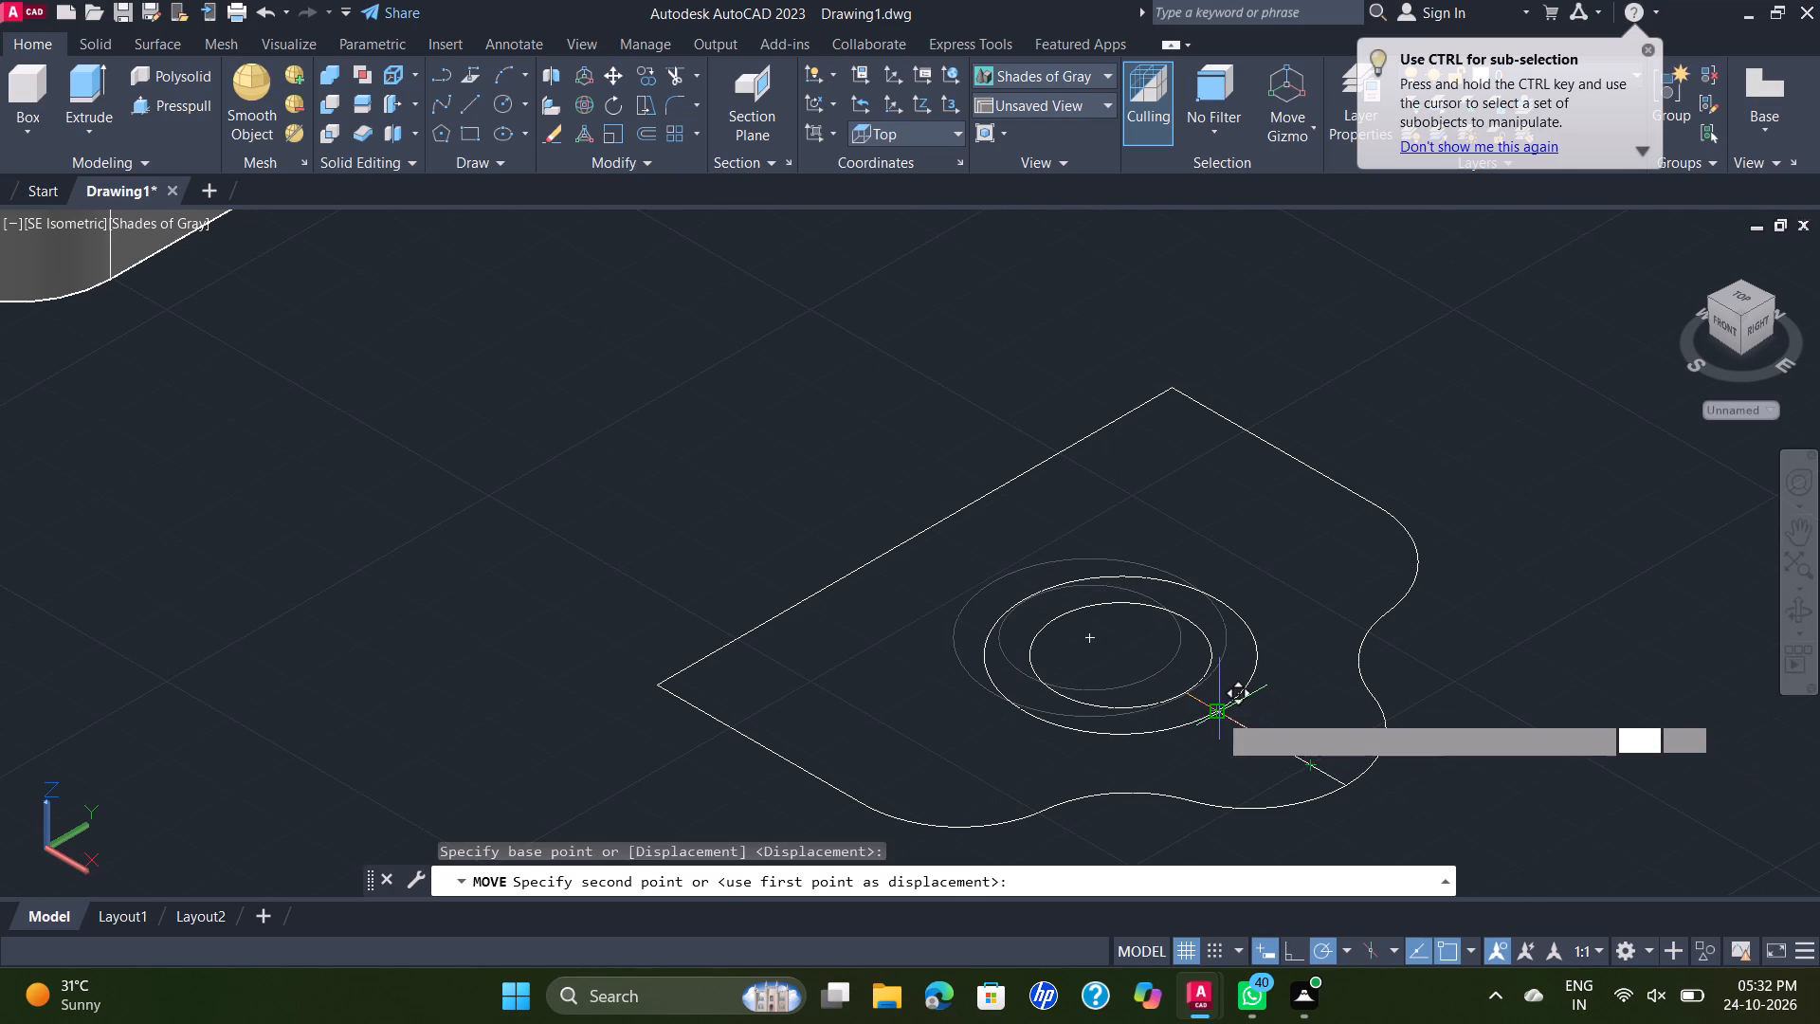
{"action": "left_click", "coordinate": [1217, 713]}
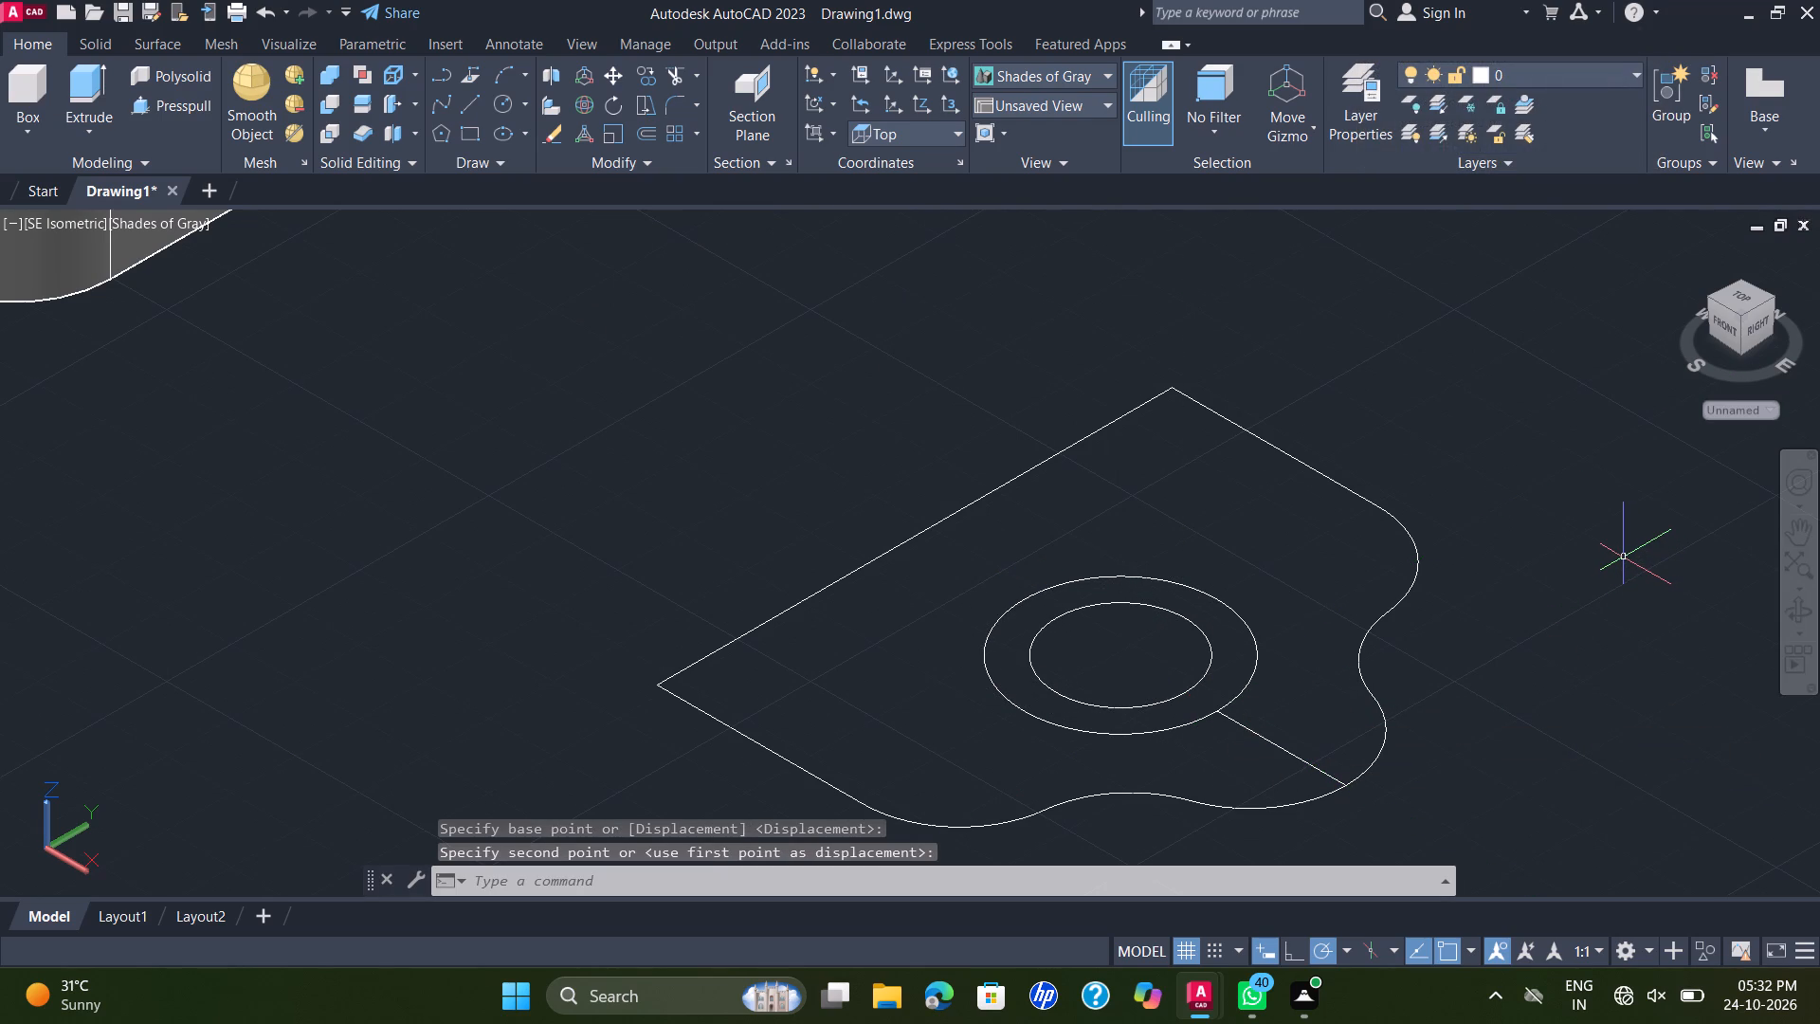
Move both concentric circles onto the lobed block's top face, placing the outer circle's edge at the inner end of the block's line.
{"action": "scroll", "coordinate": [1623, 557], "scroll_direction": "down", "scroll_amount": 2}
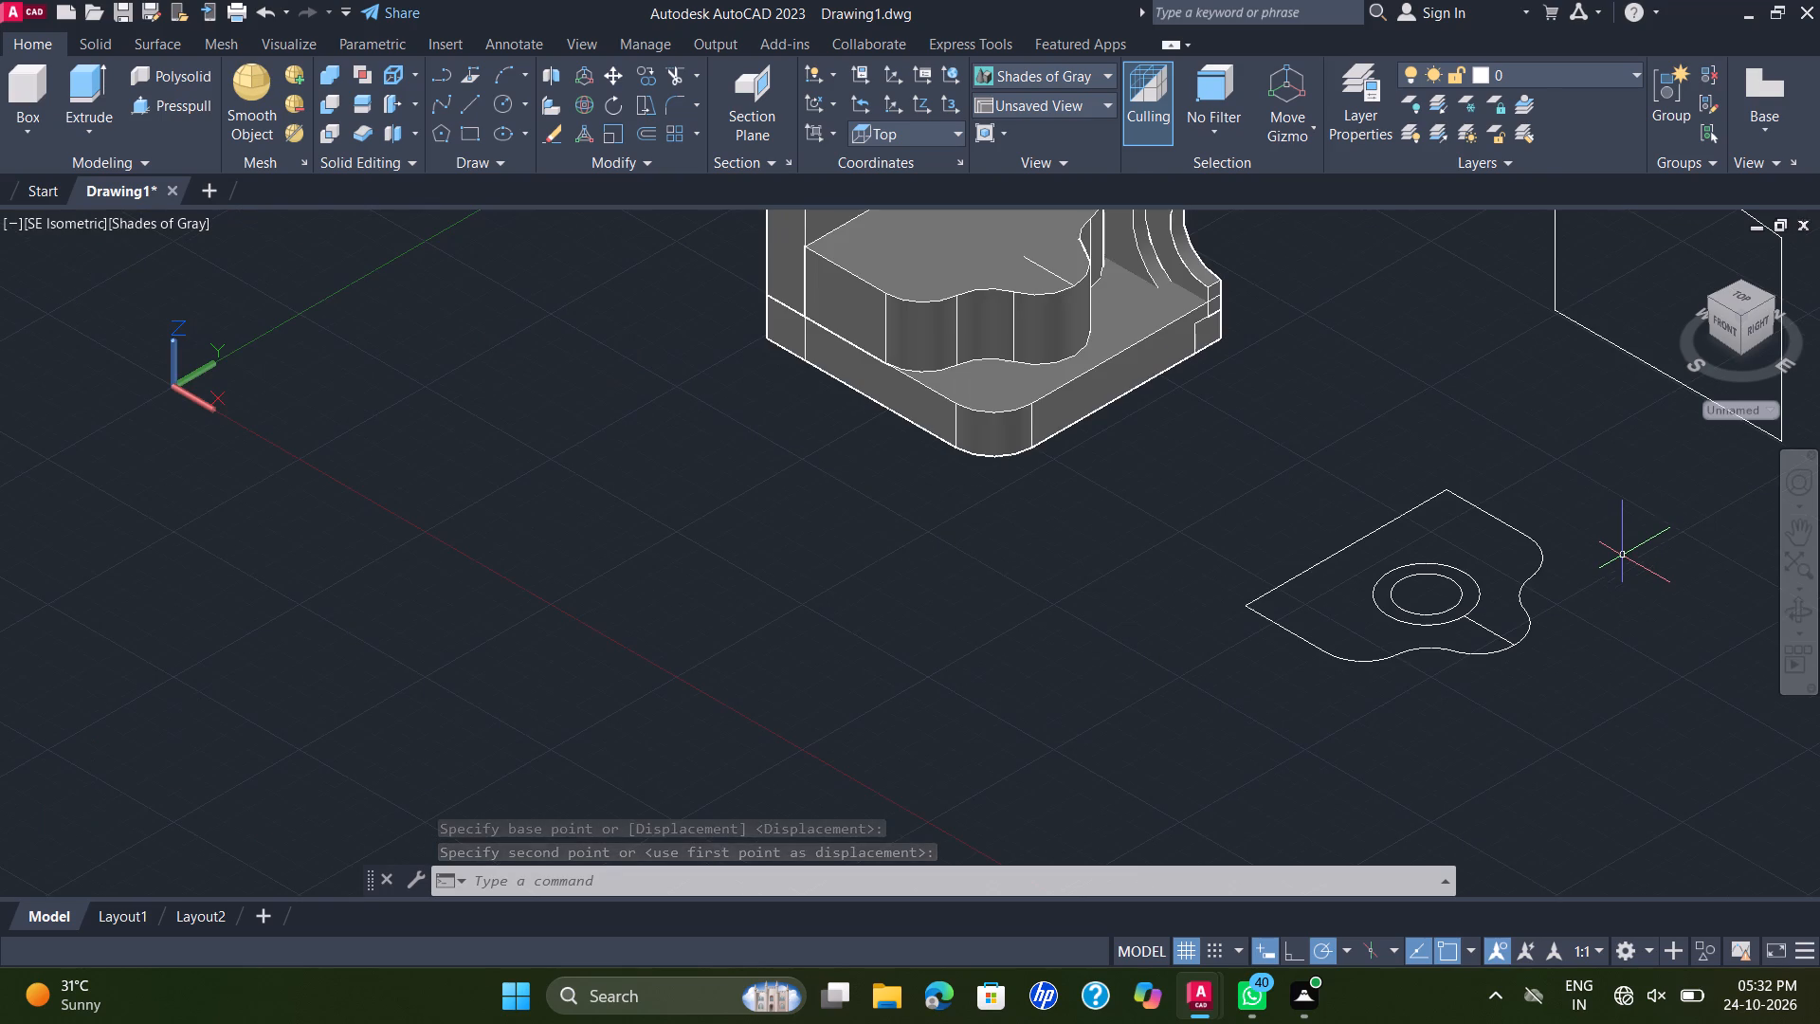
{"action": "scroll", "coordinate": [1461, 393], "scroll_direction": "down", "scroll_amount": 1}
{"action": "middle_click_drag", "start_coordinate": [1468, 398], "coordinate": [1425, 522]}
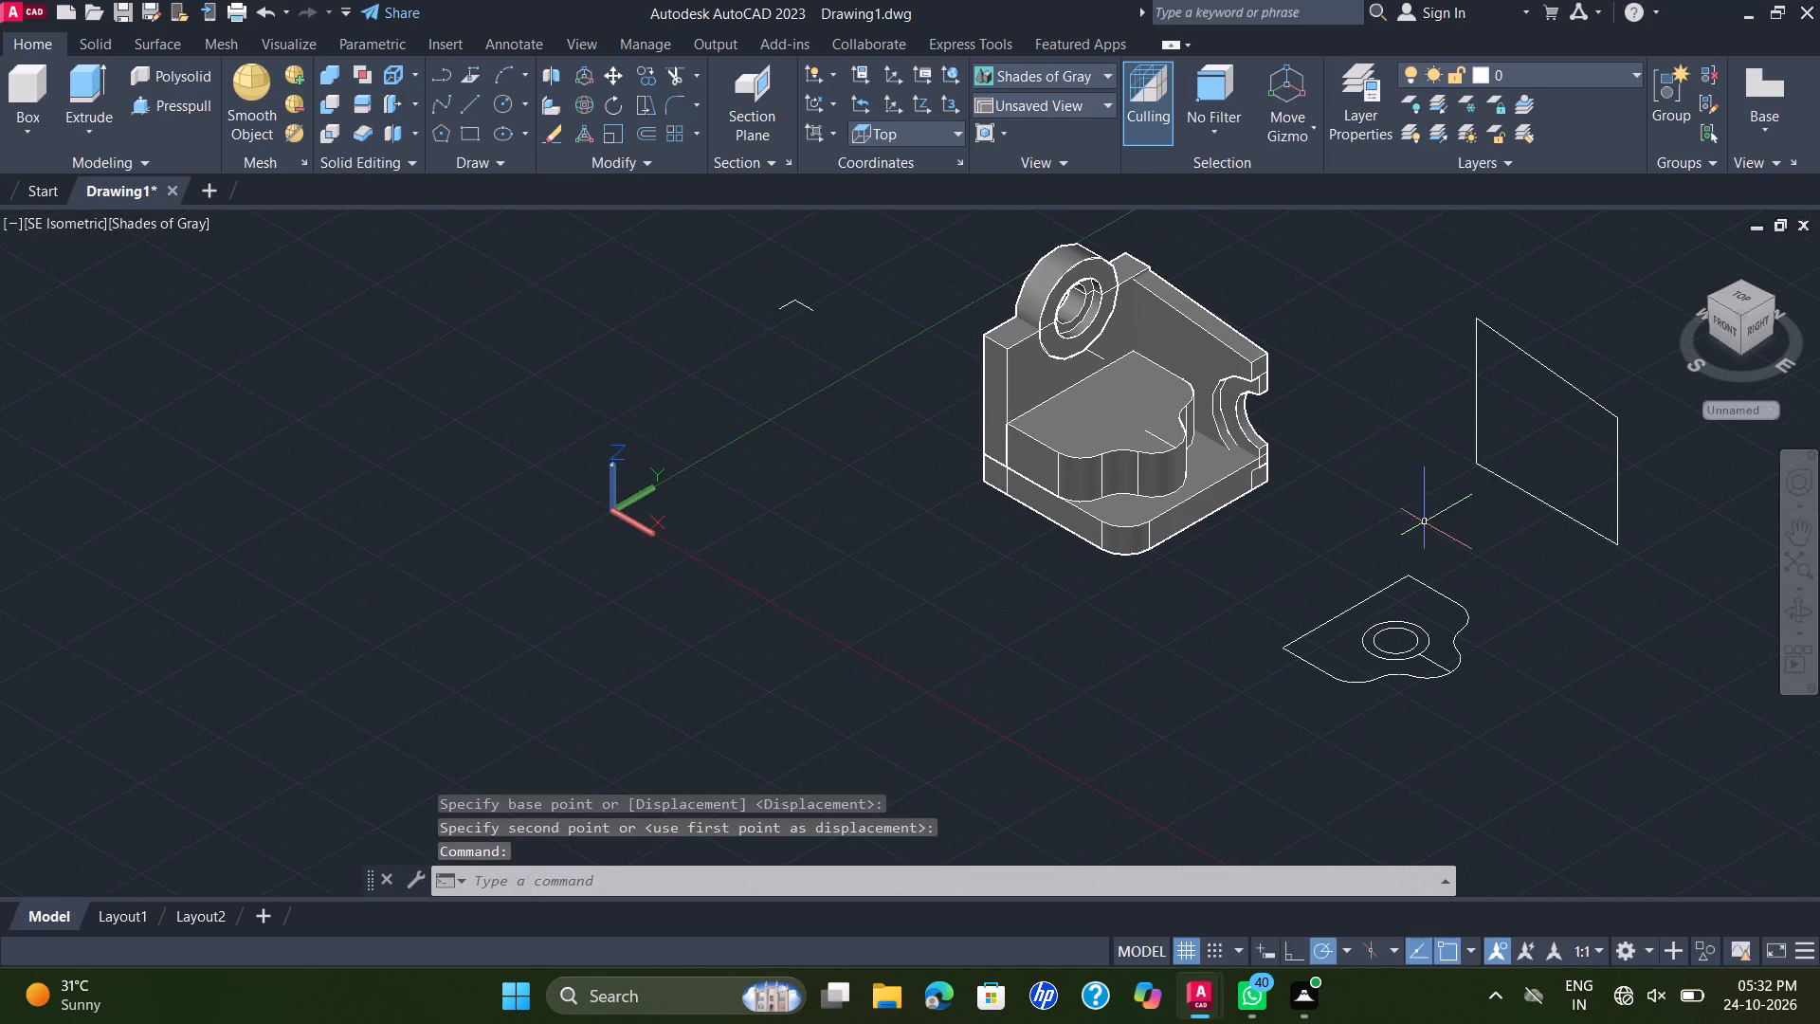
{"action": "left_click", "coordinate": [1446, 620]}
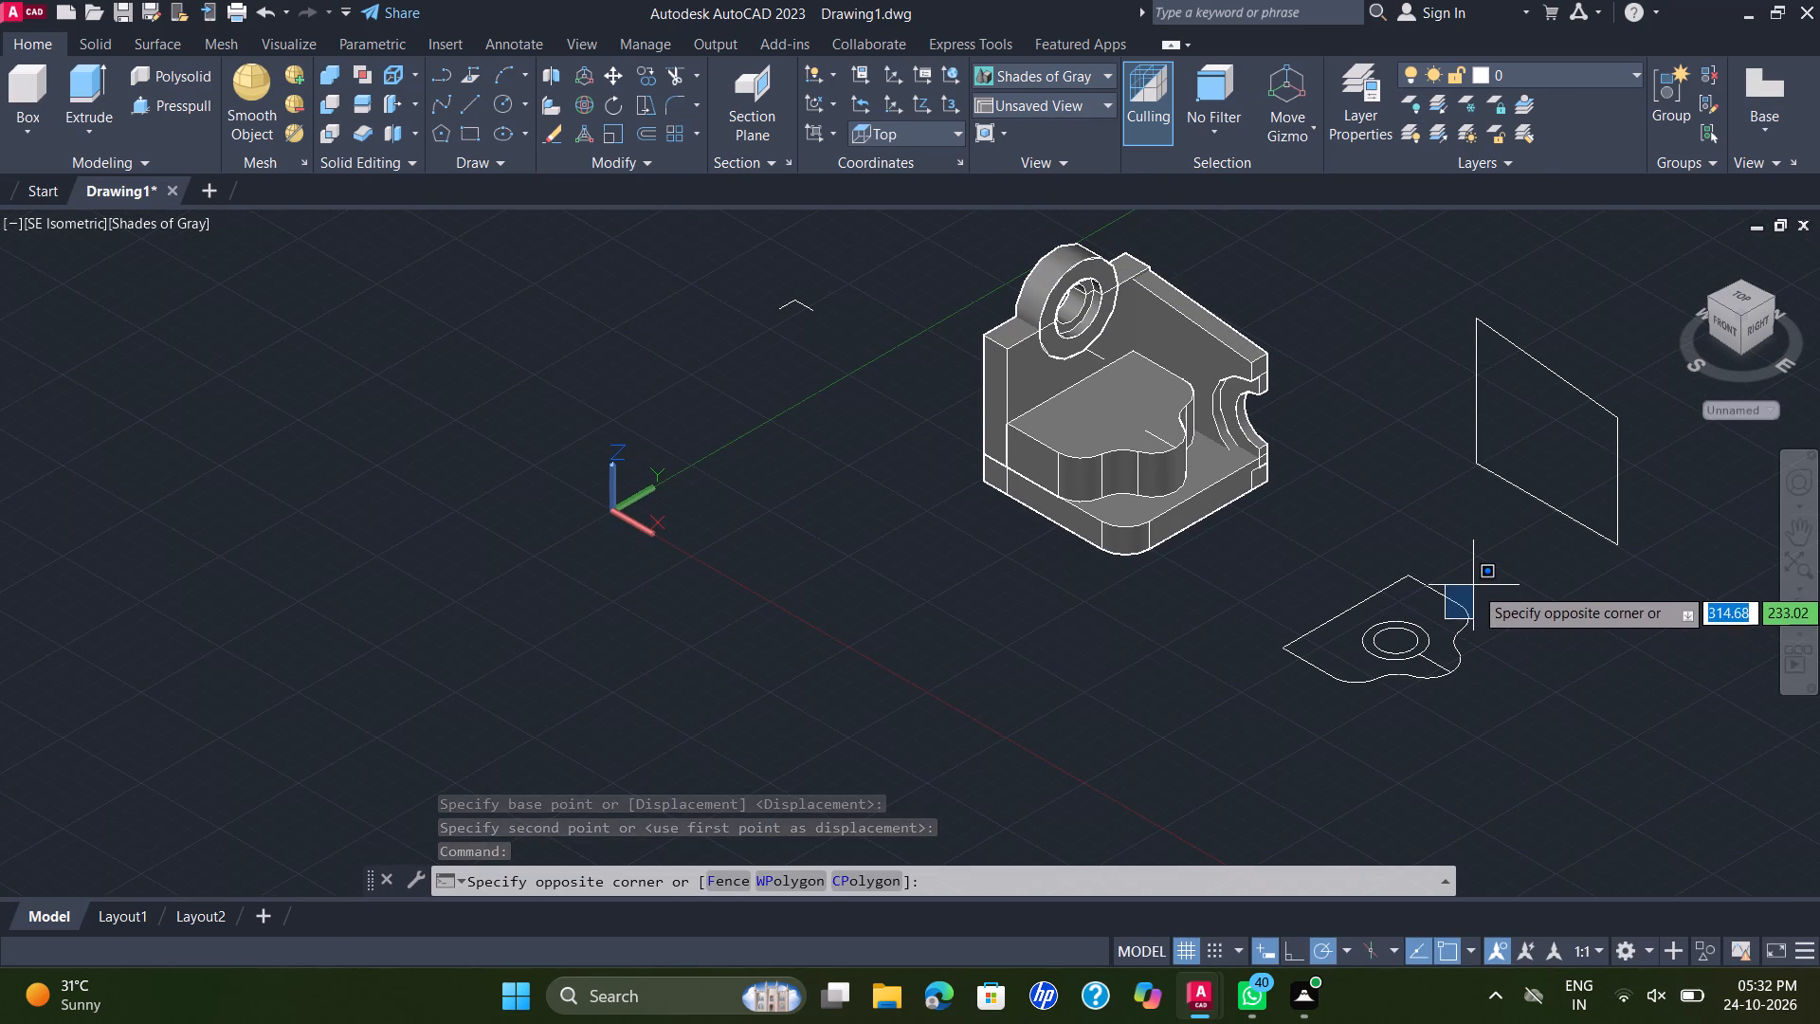
{"action": "left_click", "coordinate": [1517, 566]}
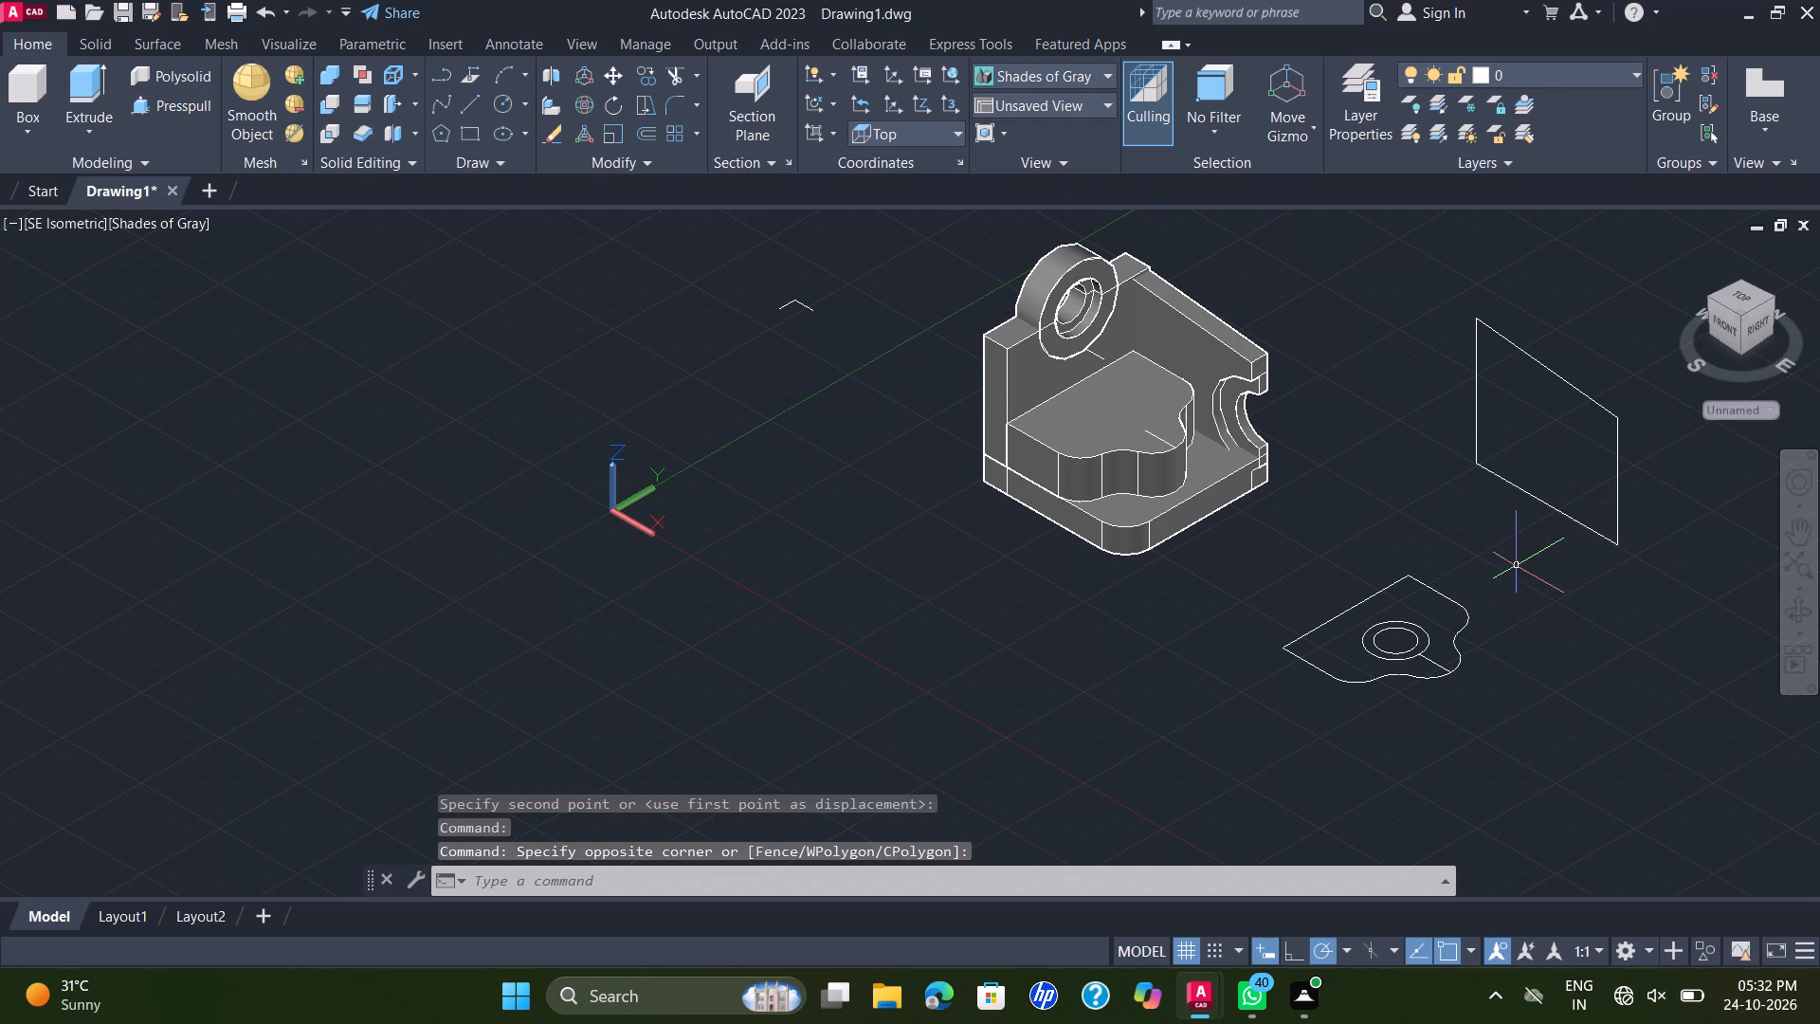
{"action": "left_click", "coordinate": [1439, 619]}
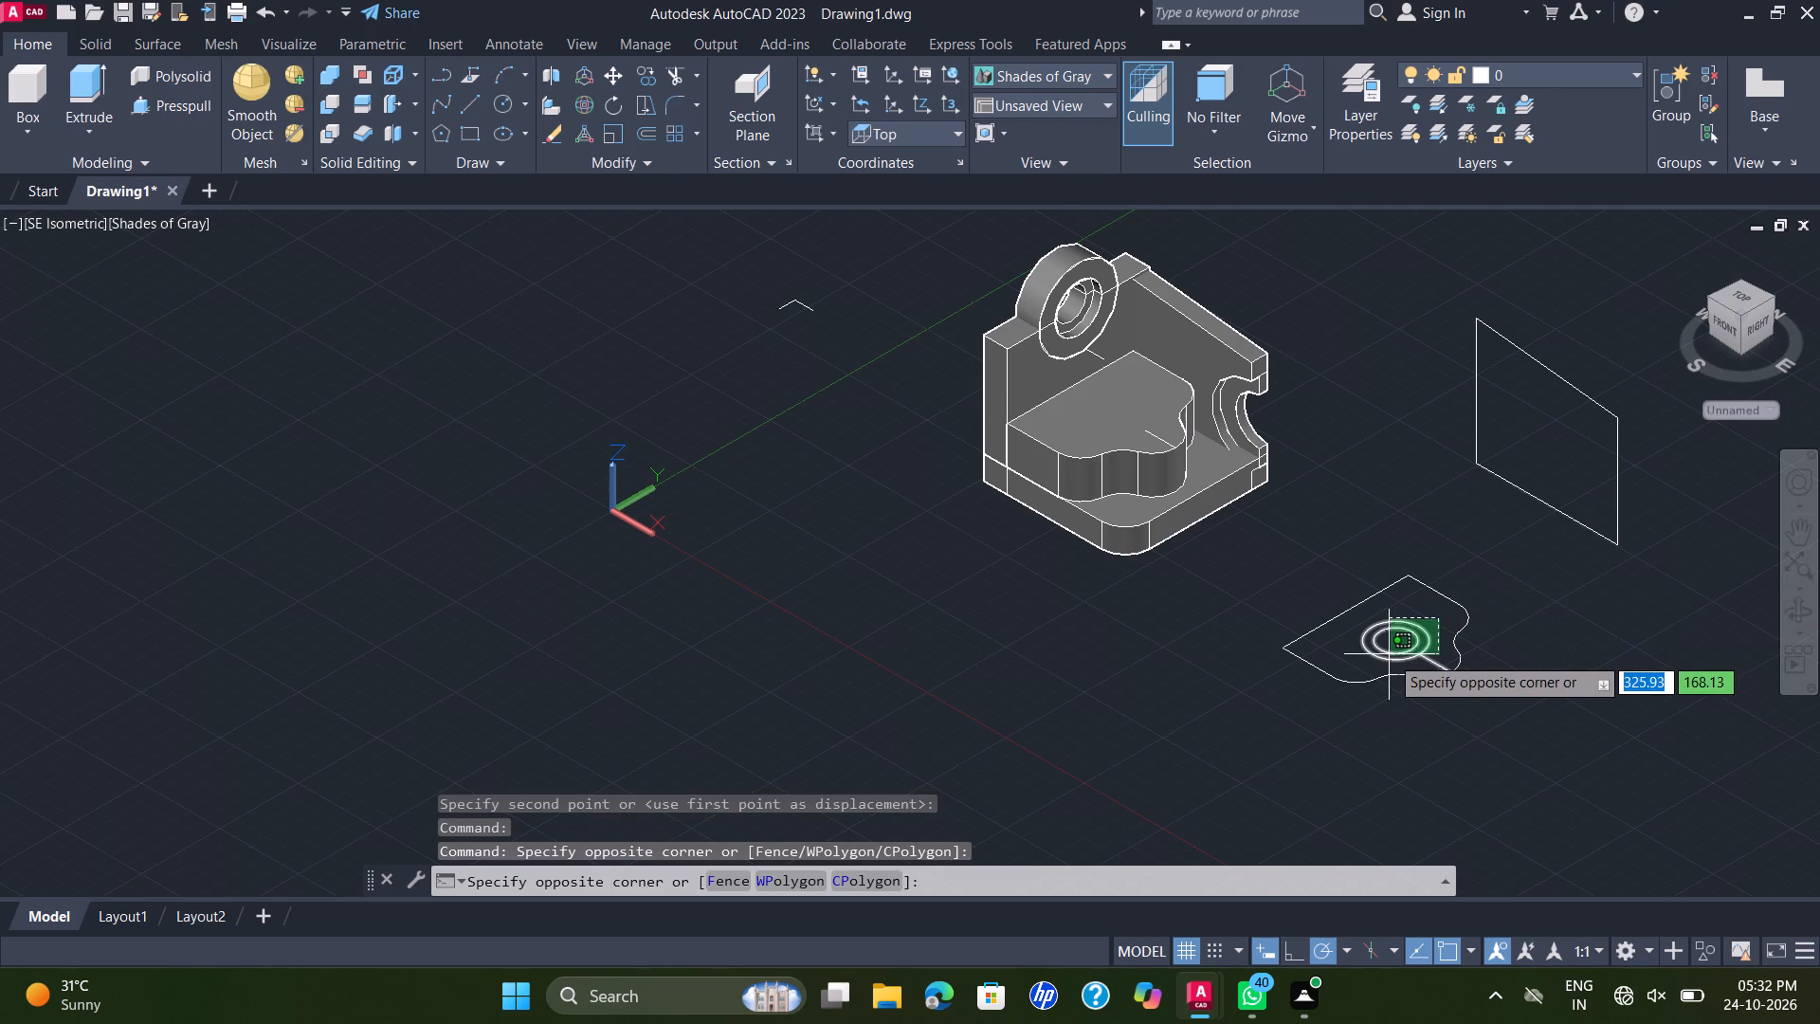
{"action": "left_click", "coordinate": [1395, 649]}
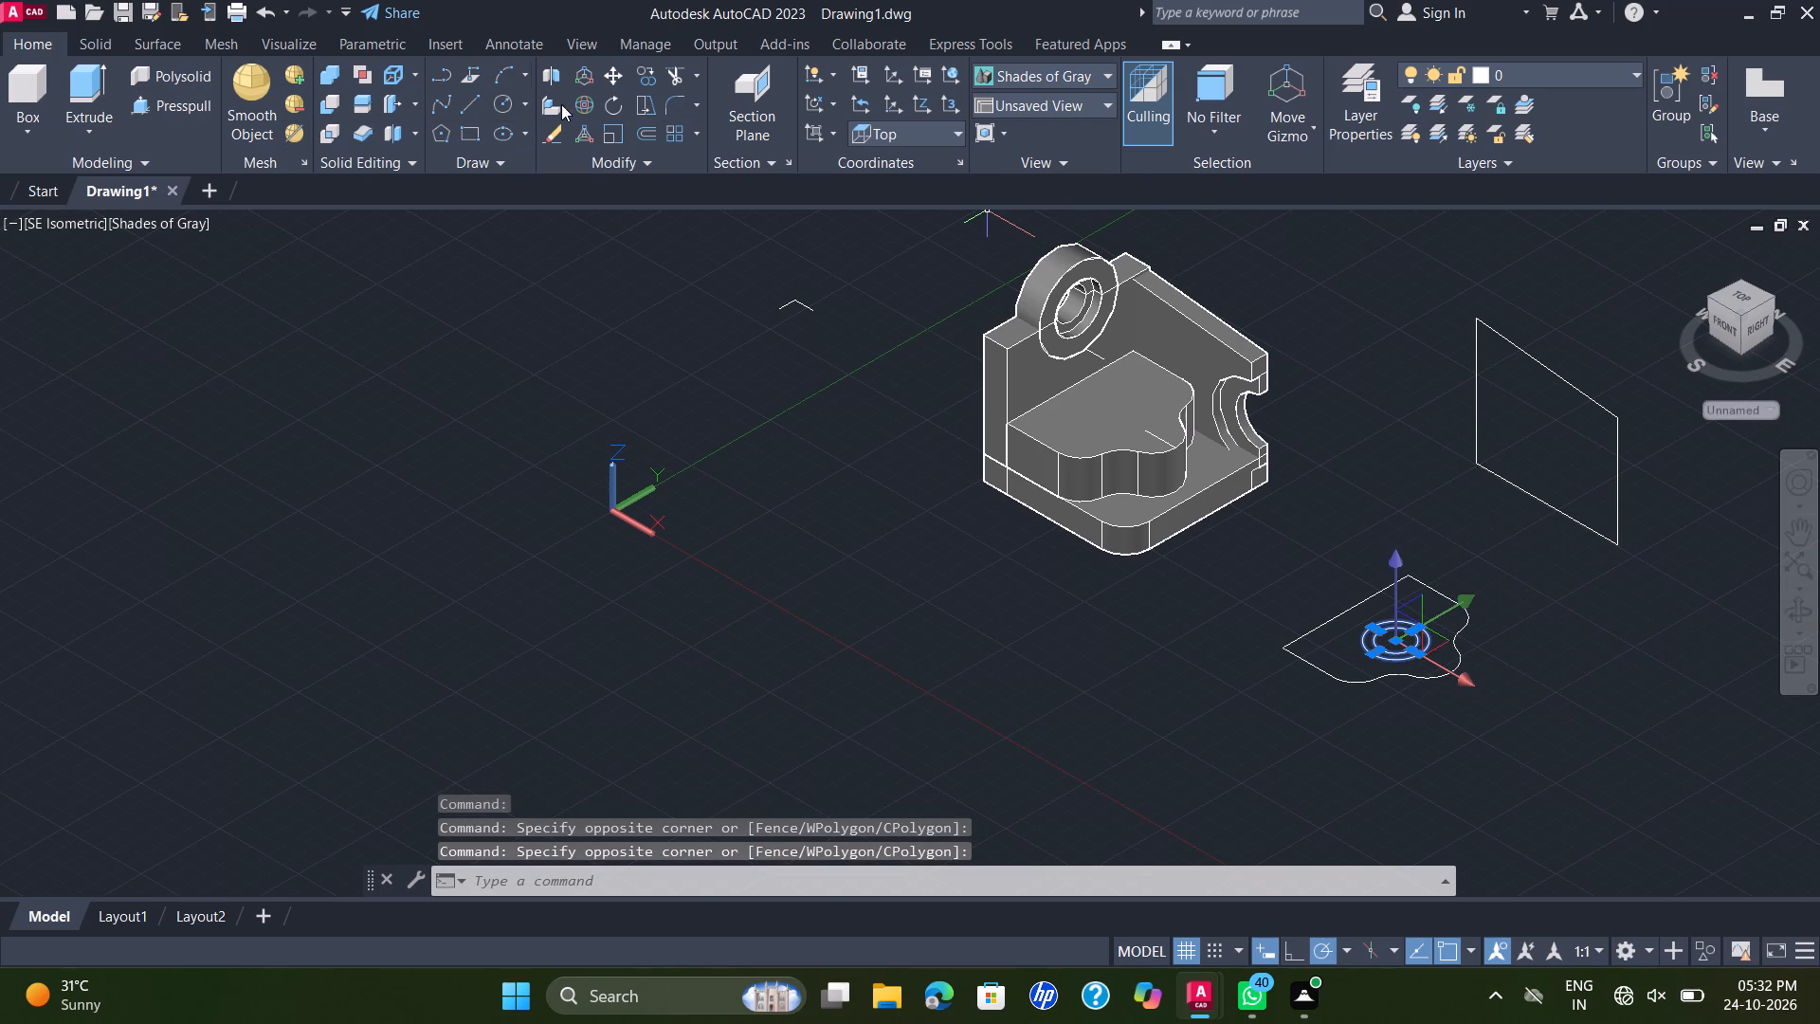
{"action": "left_click", "coordinate": [605, 77]}
{"action": "scroll", "coordinate": [1413, 697], "scroll_direction": "up", "scroll_amount": 2}
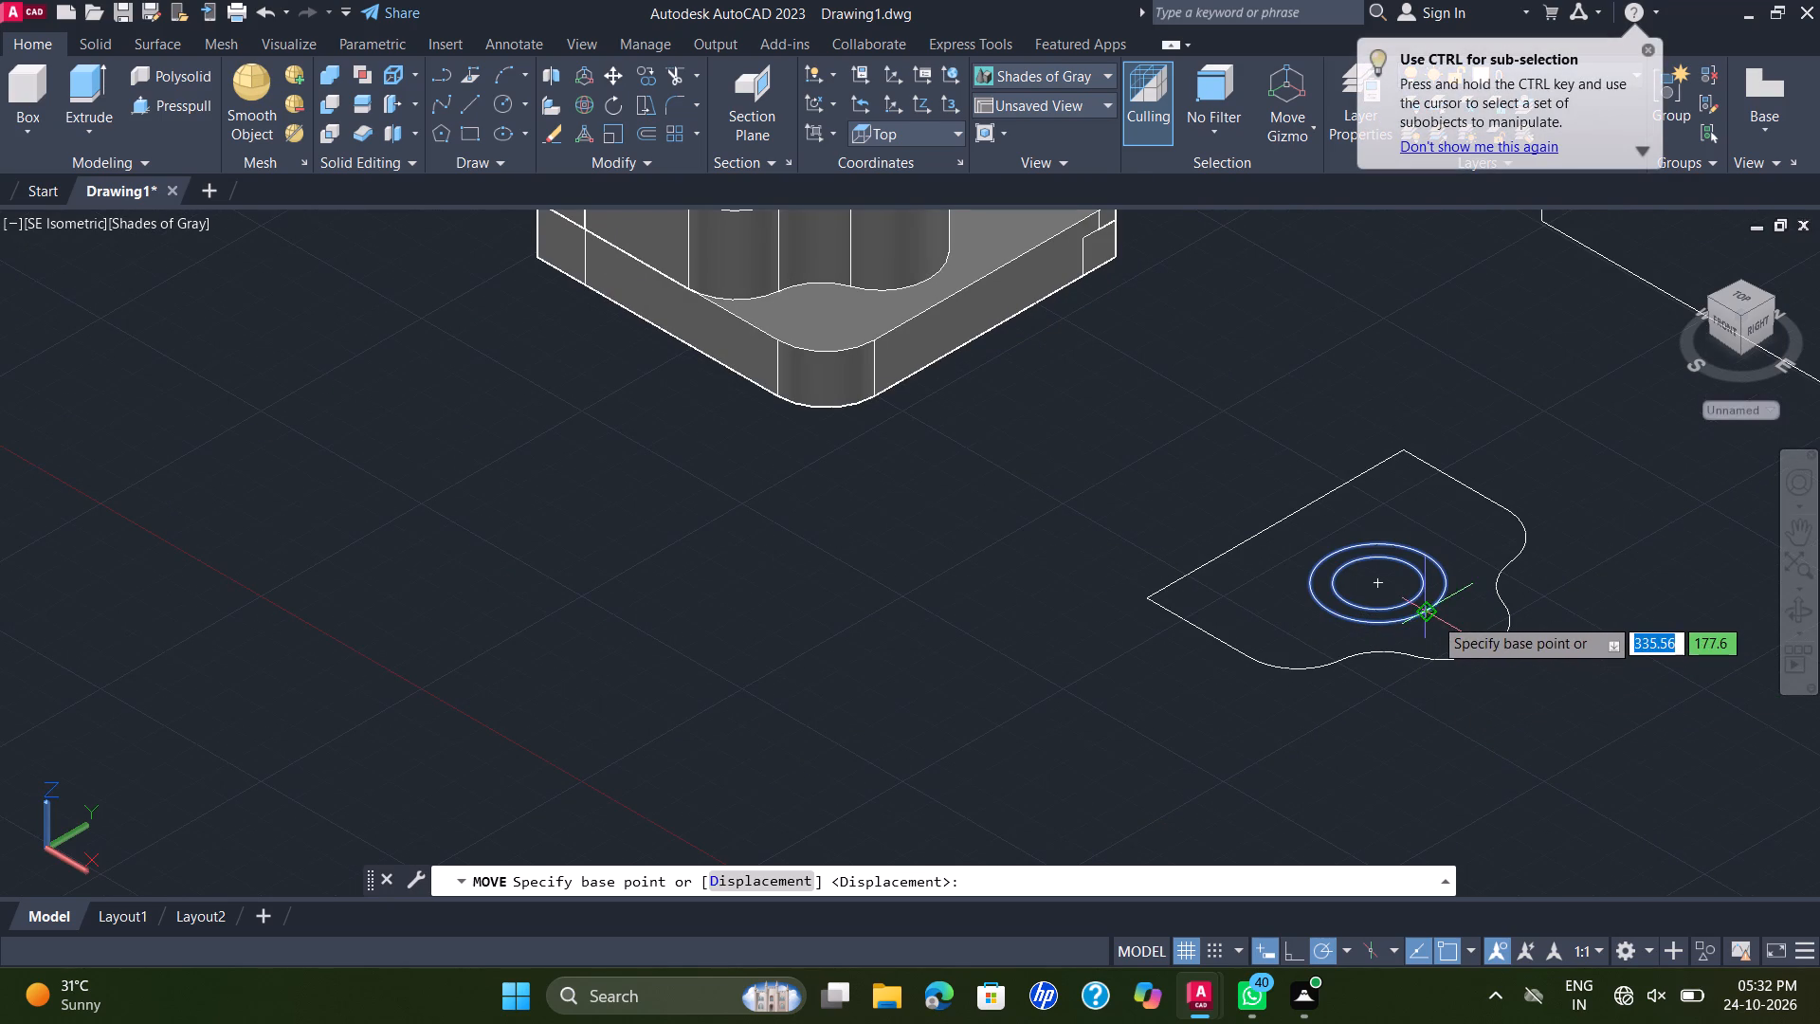
{"action": "left_click", "coordinate": [1433, 616]}
{"action": "scroll", "coordinate": [1367, 558], "scroll_direction": "down", "scroll_amount": 2}
{"action": "scroll", "coordinate": [1156, 392], "scroll_direction": "up", "scroll_amount": 3}
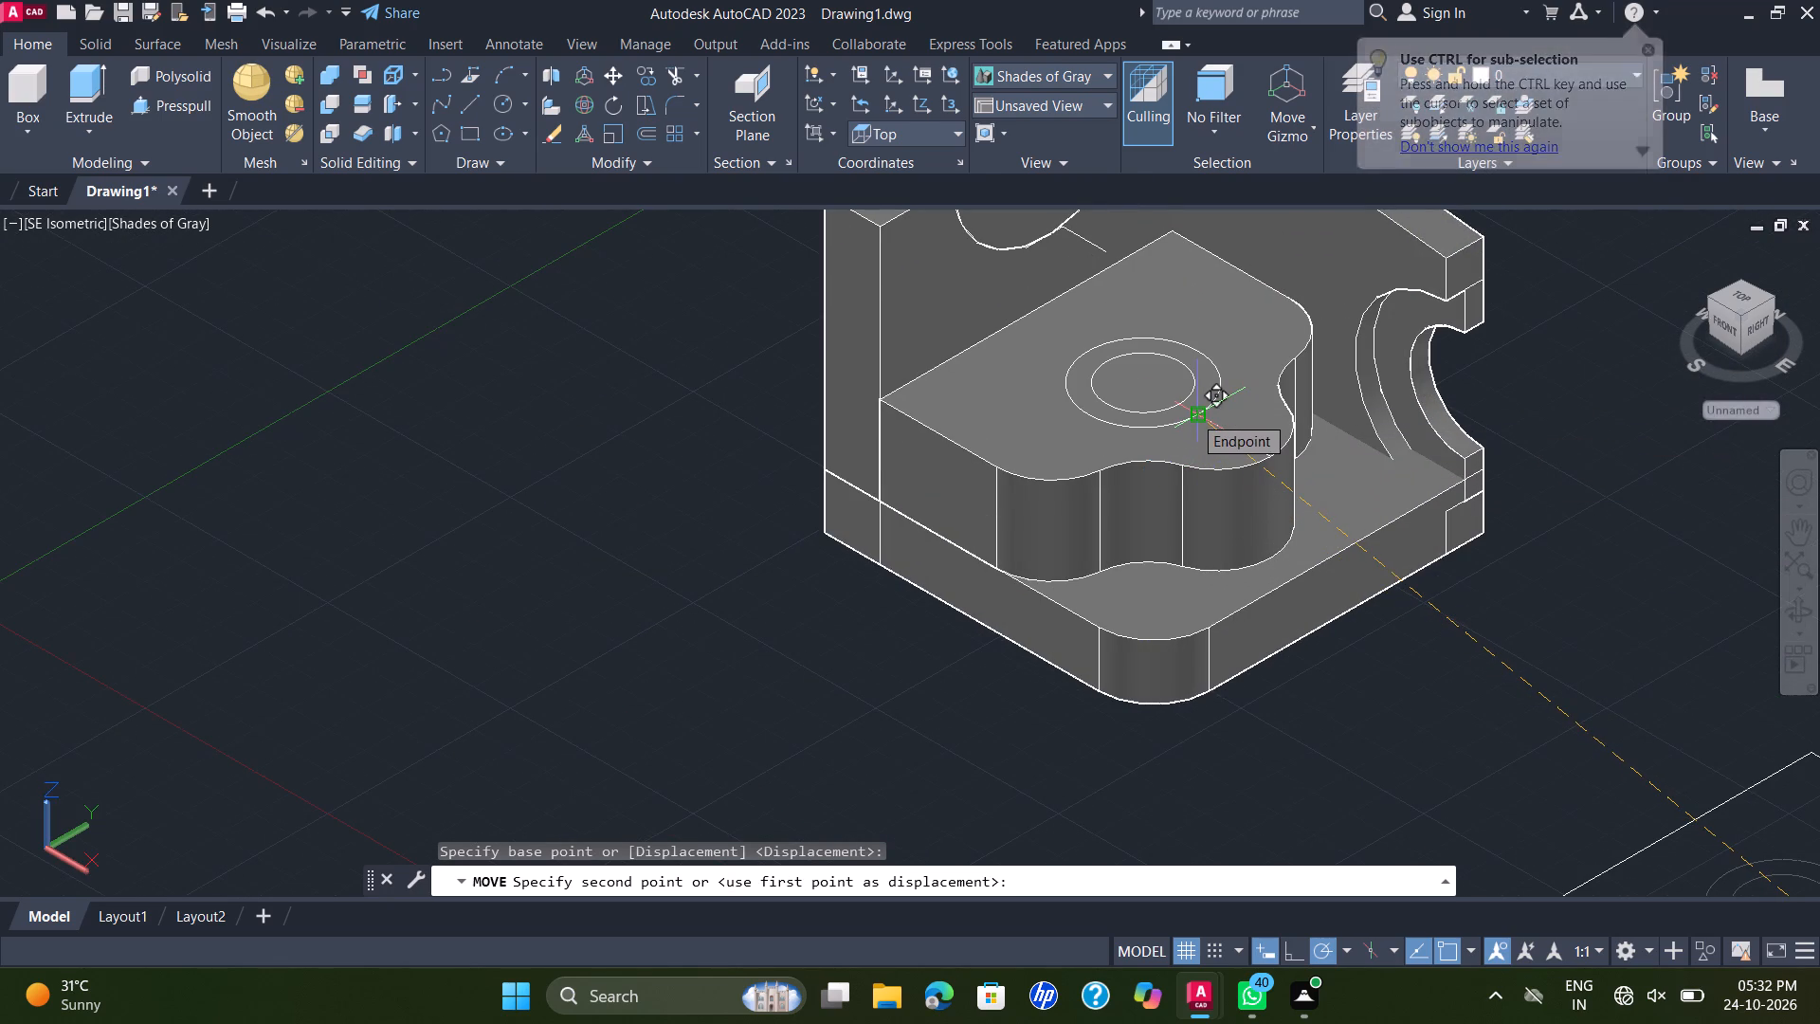
{"action": "left_click", "coordinate": [1192, 414]}
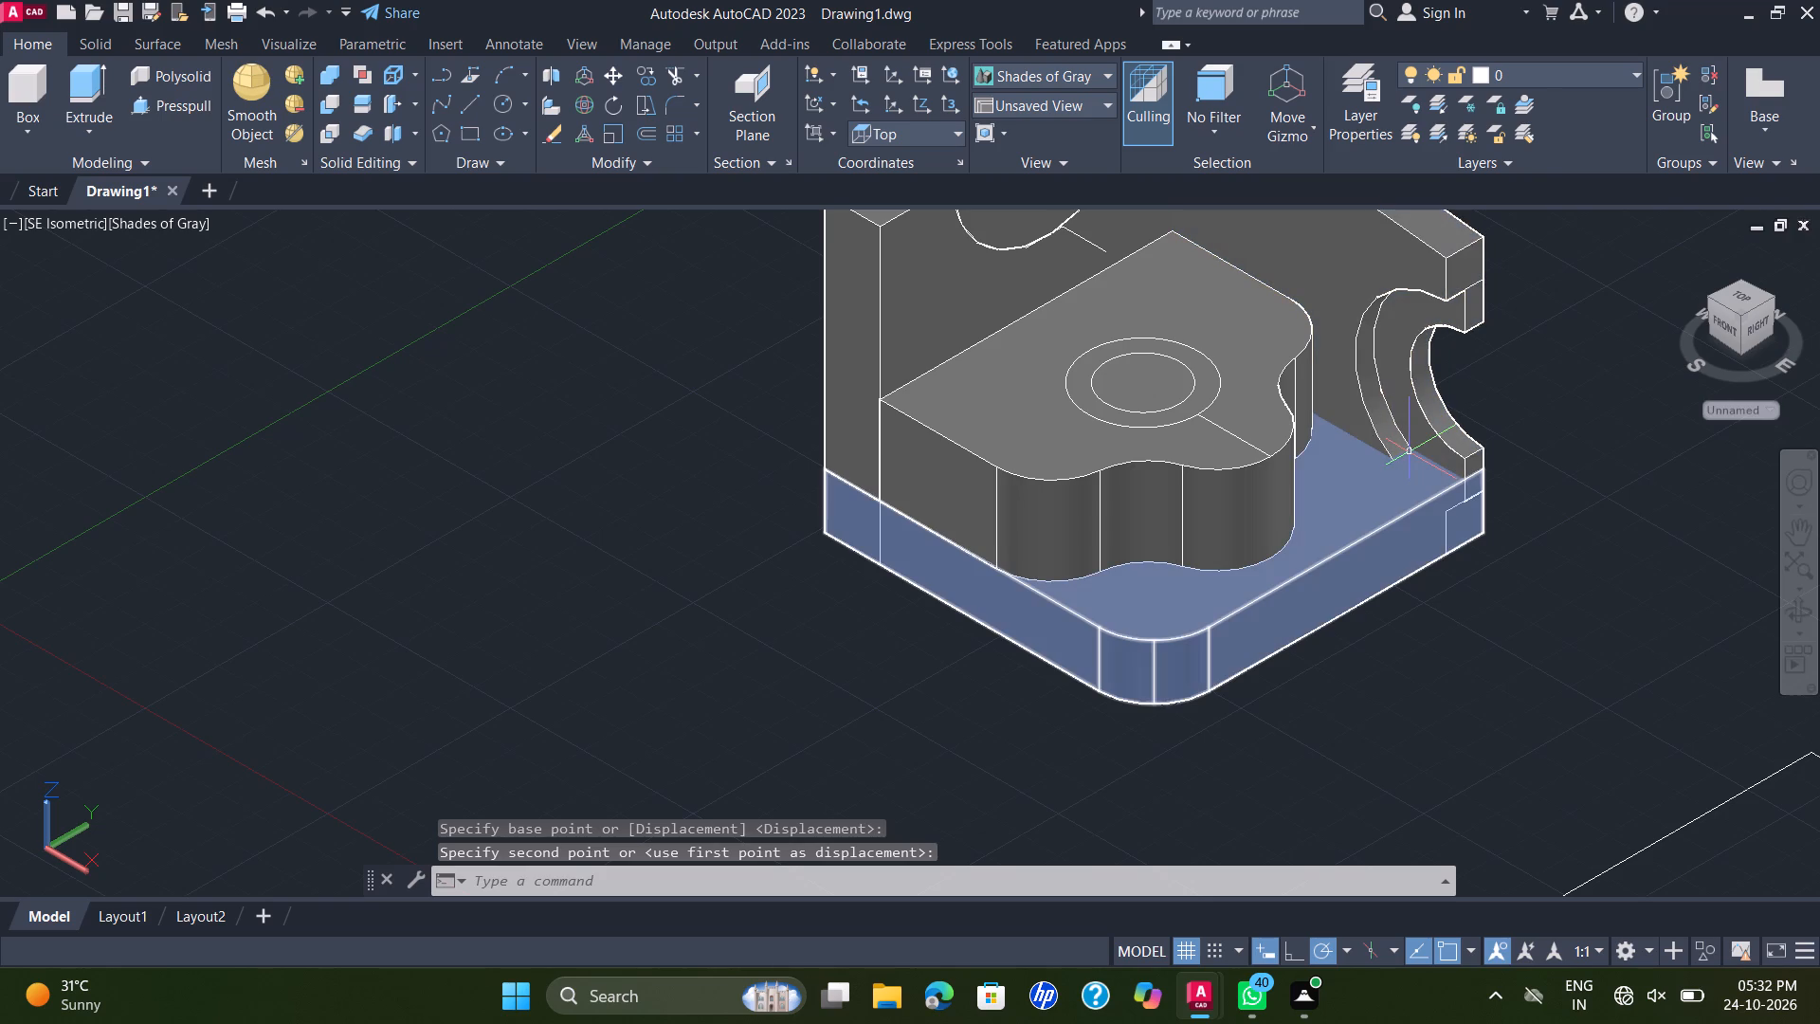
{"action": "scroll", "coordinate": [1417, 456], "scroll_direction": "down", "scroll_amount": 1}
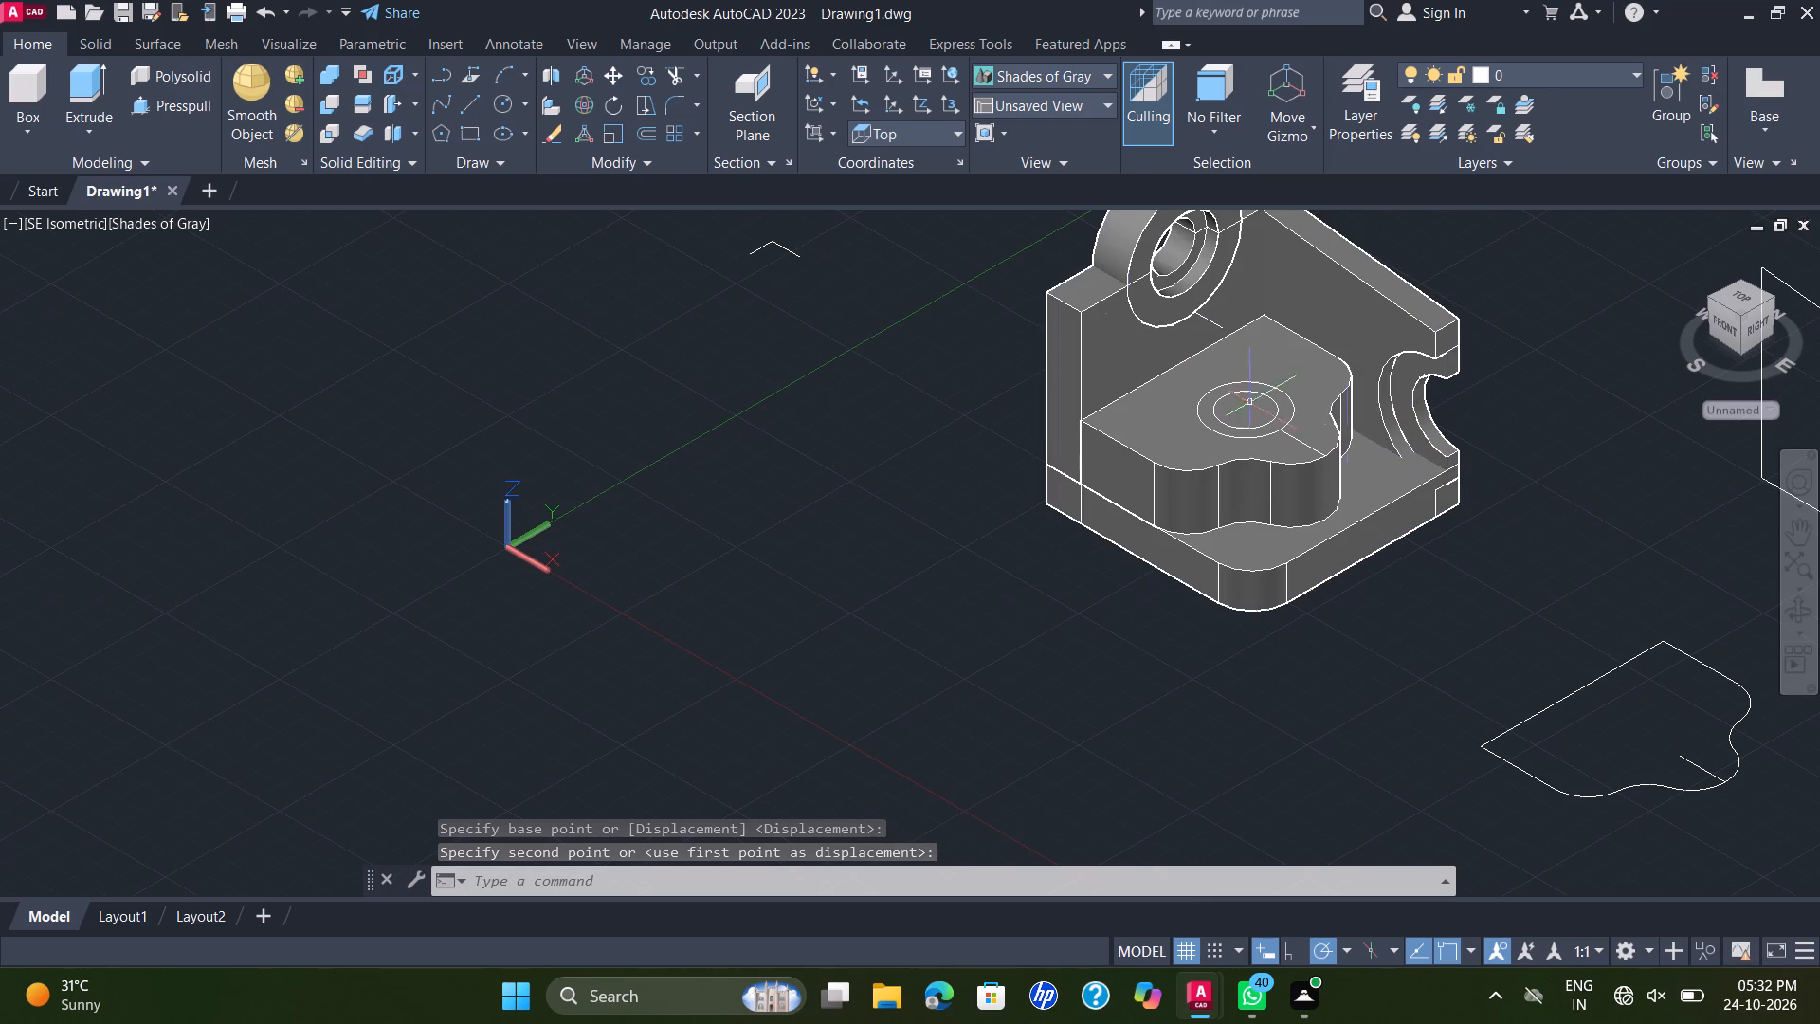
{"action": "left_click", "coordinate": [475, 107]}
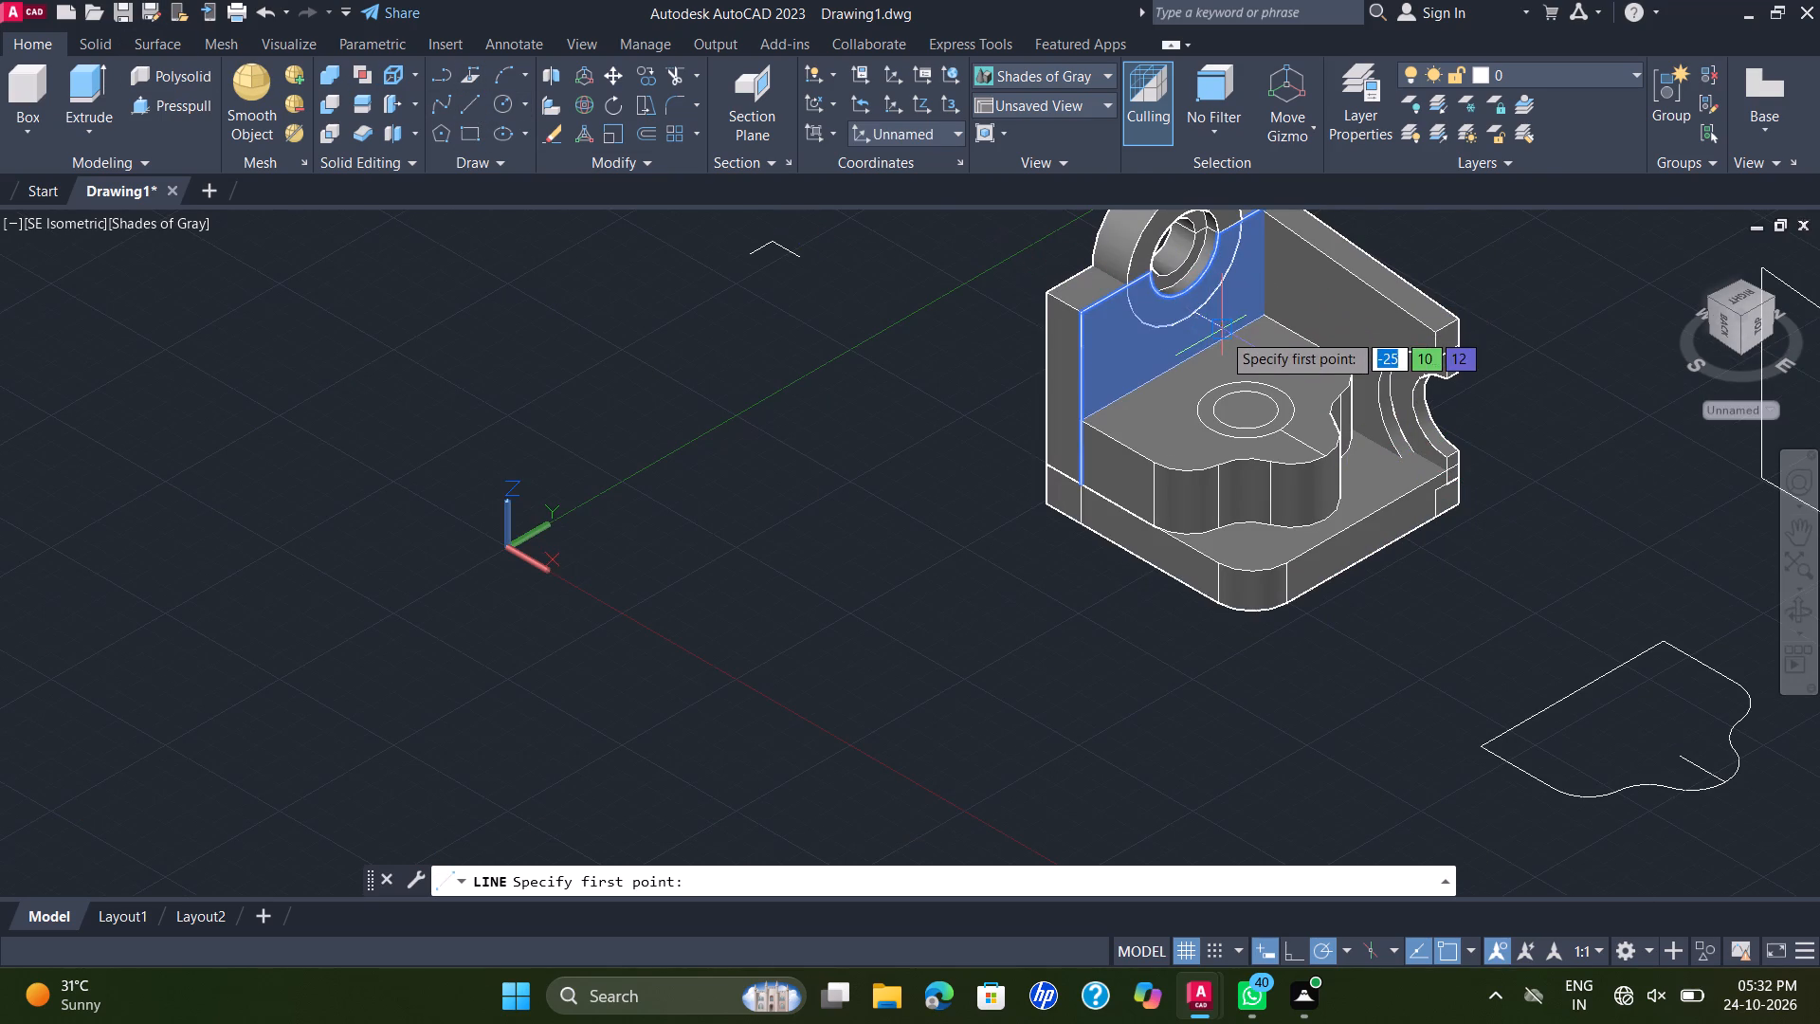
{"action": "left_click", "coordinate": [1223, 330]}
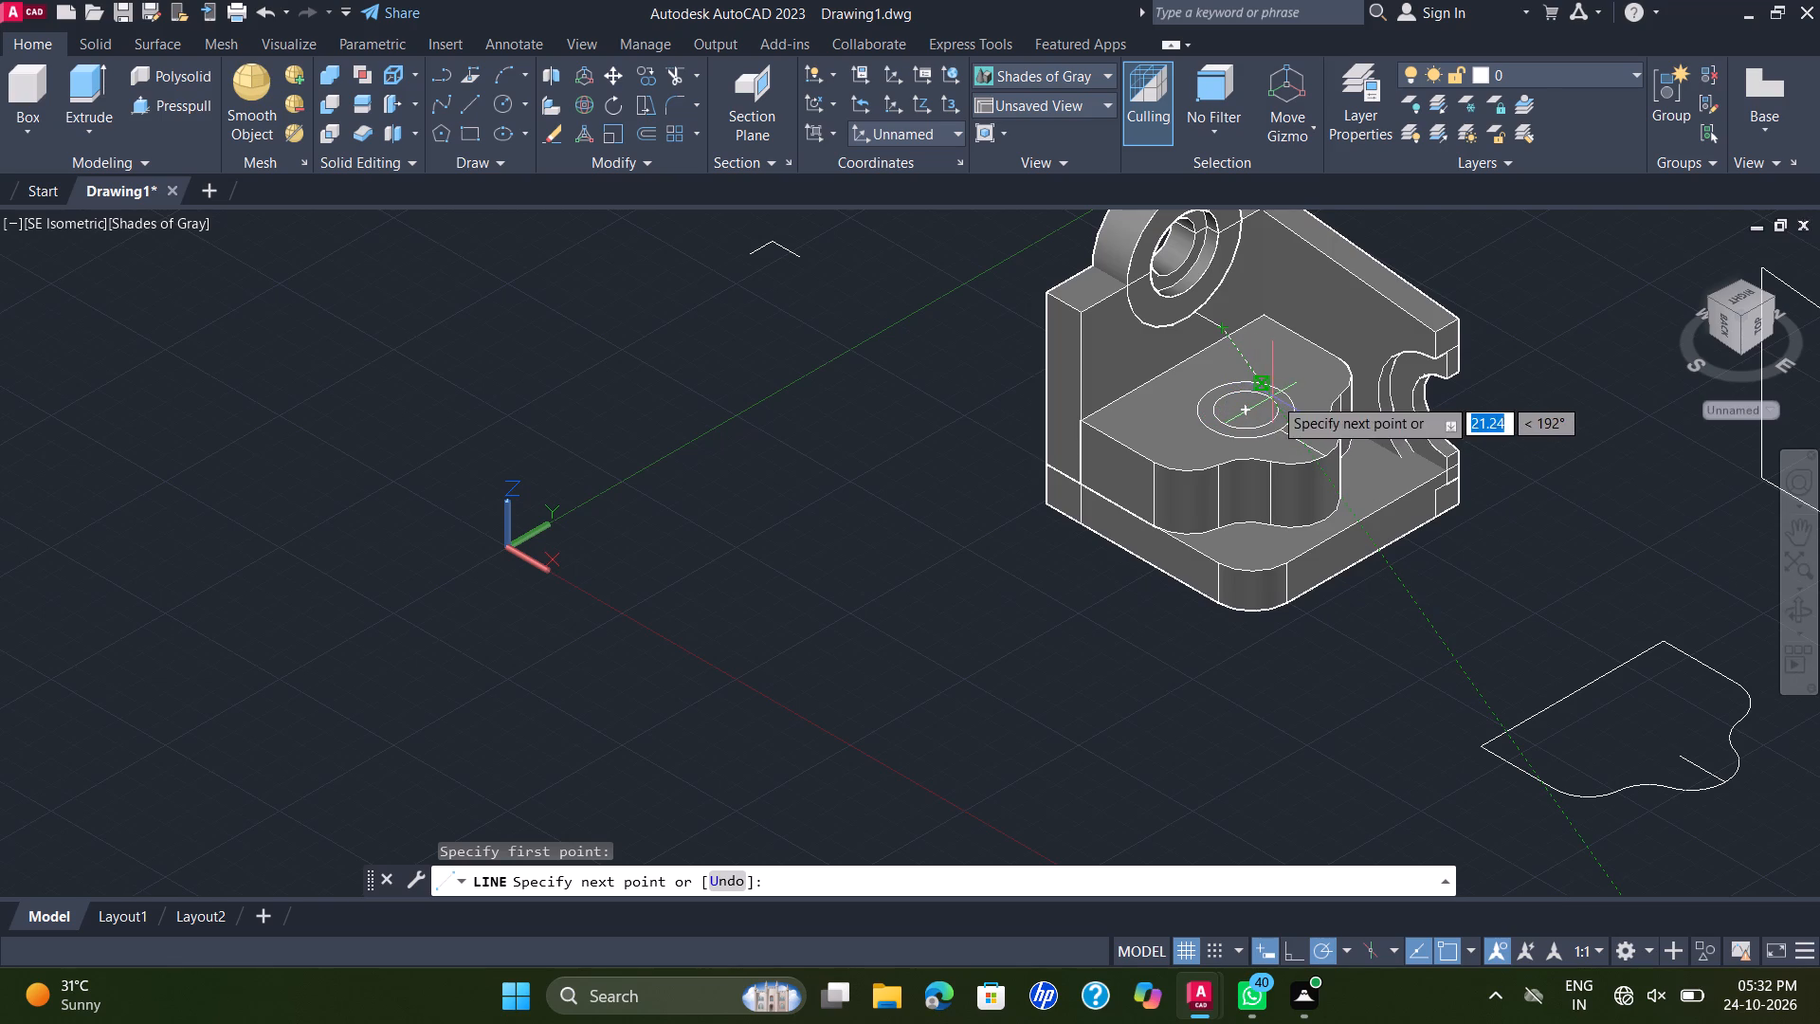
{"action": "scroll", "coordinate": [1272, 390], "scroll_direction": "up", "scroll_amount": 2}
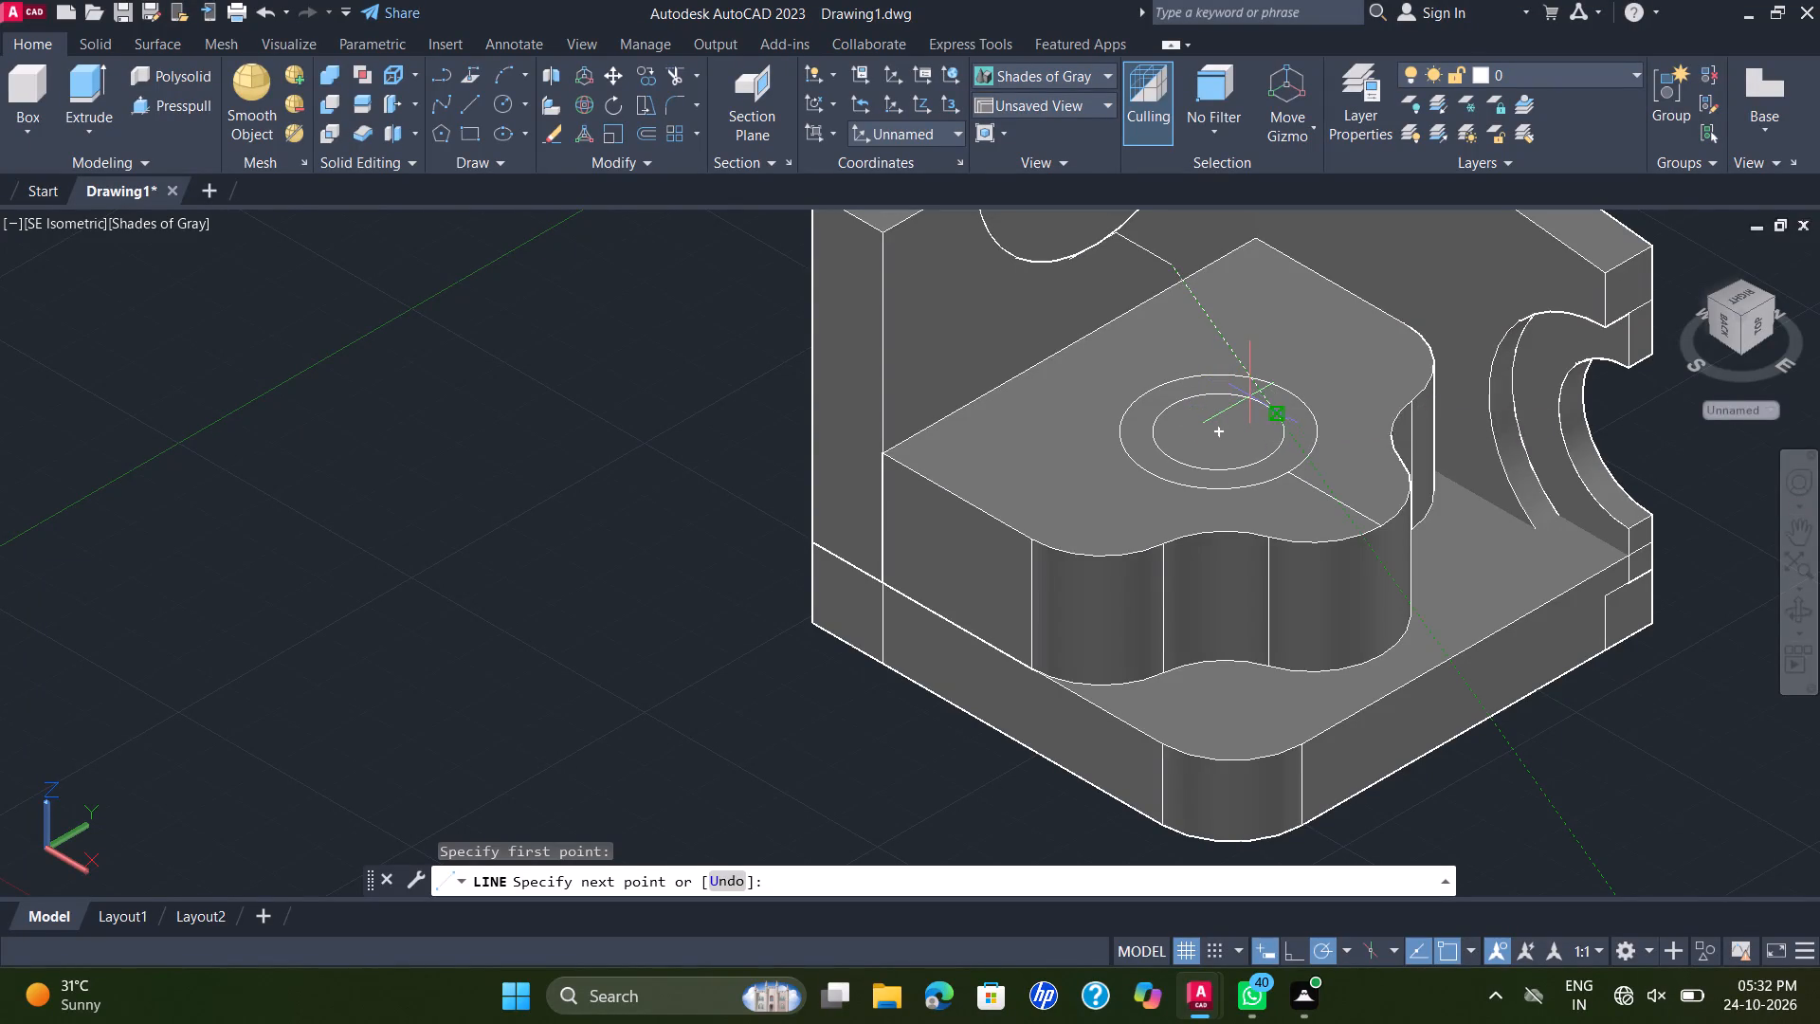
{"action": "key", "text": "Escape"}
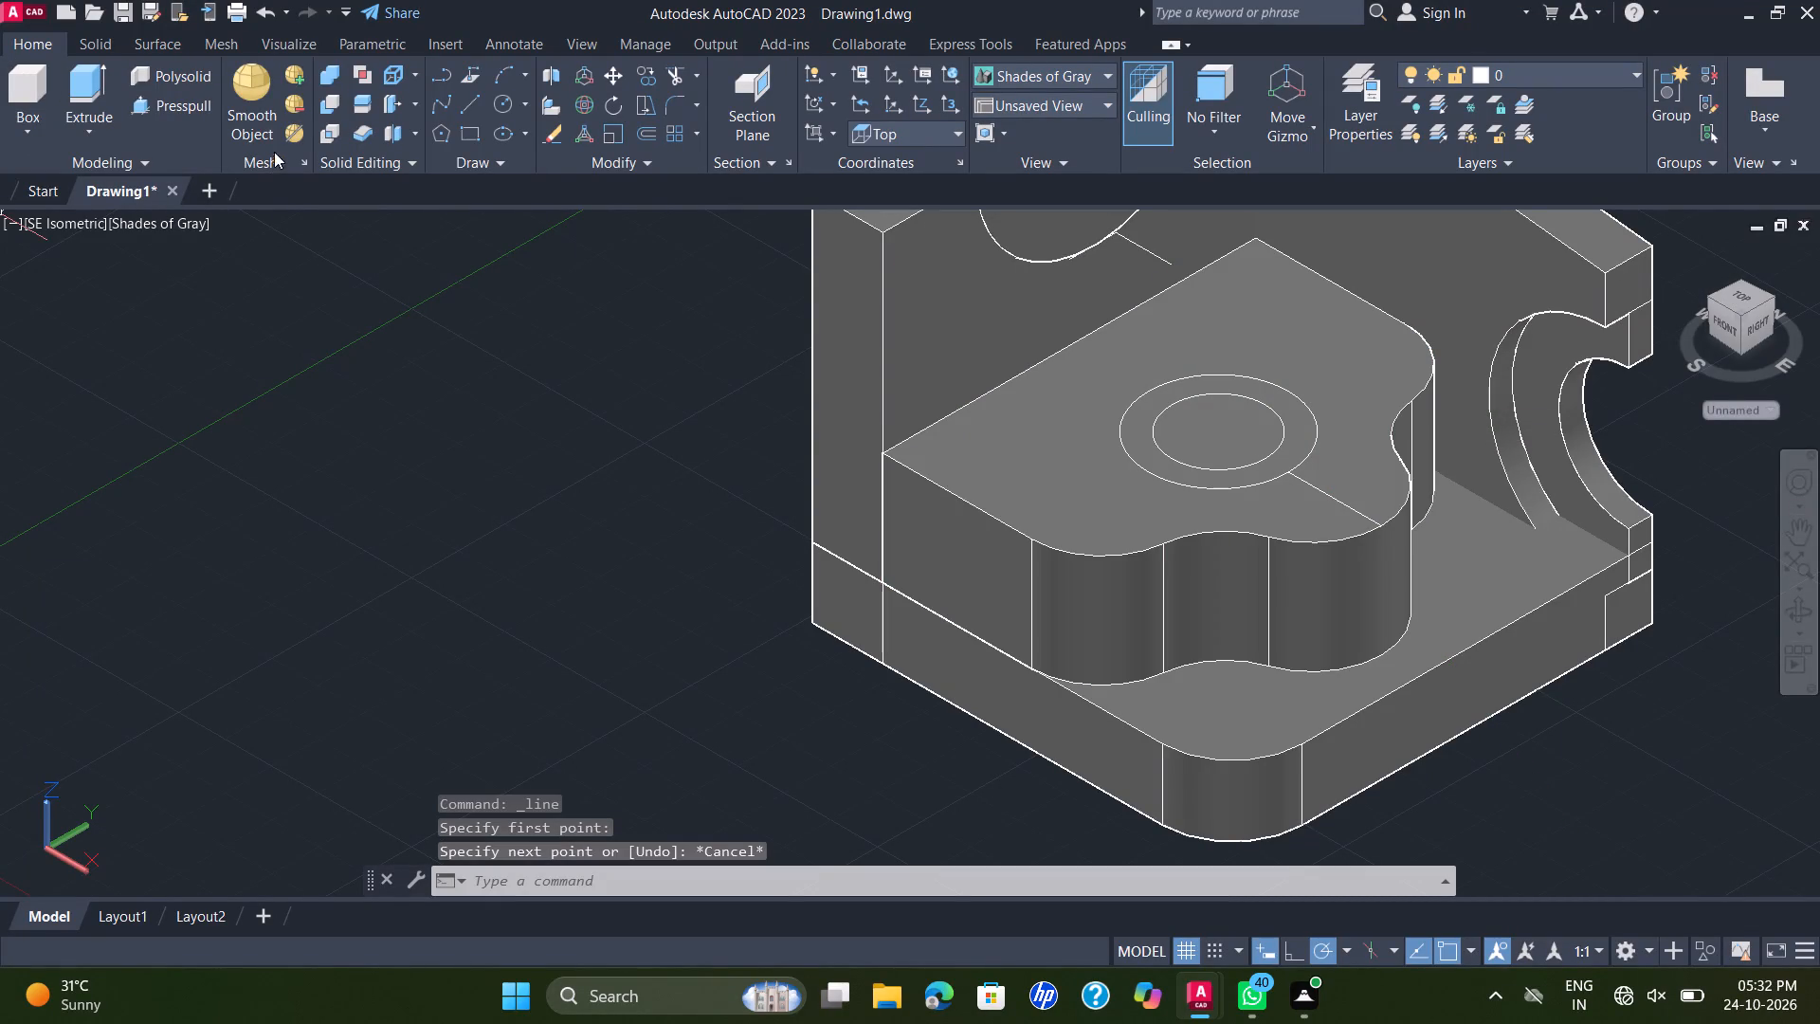
Set the visual style to 2D Wireframe.
{"action": "left_click", "coordinate": [182, 231]}
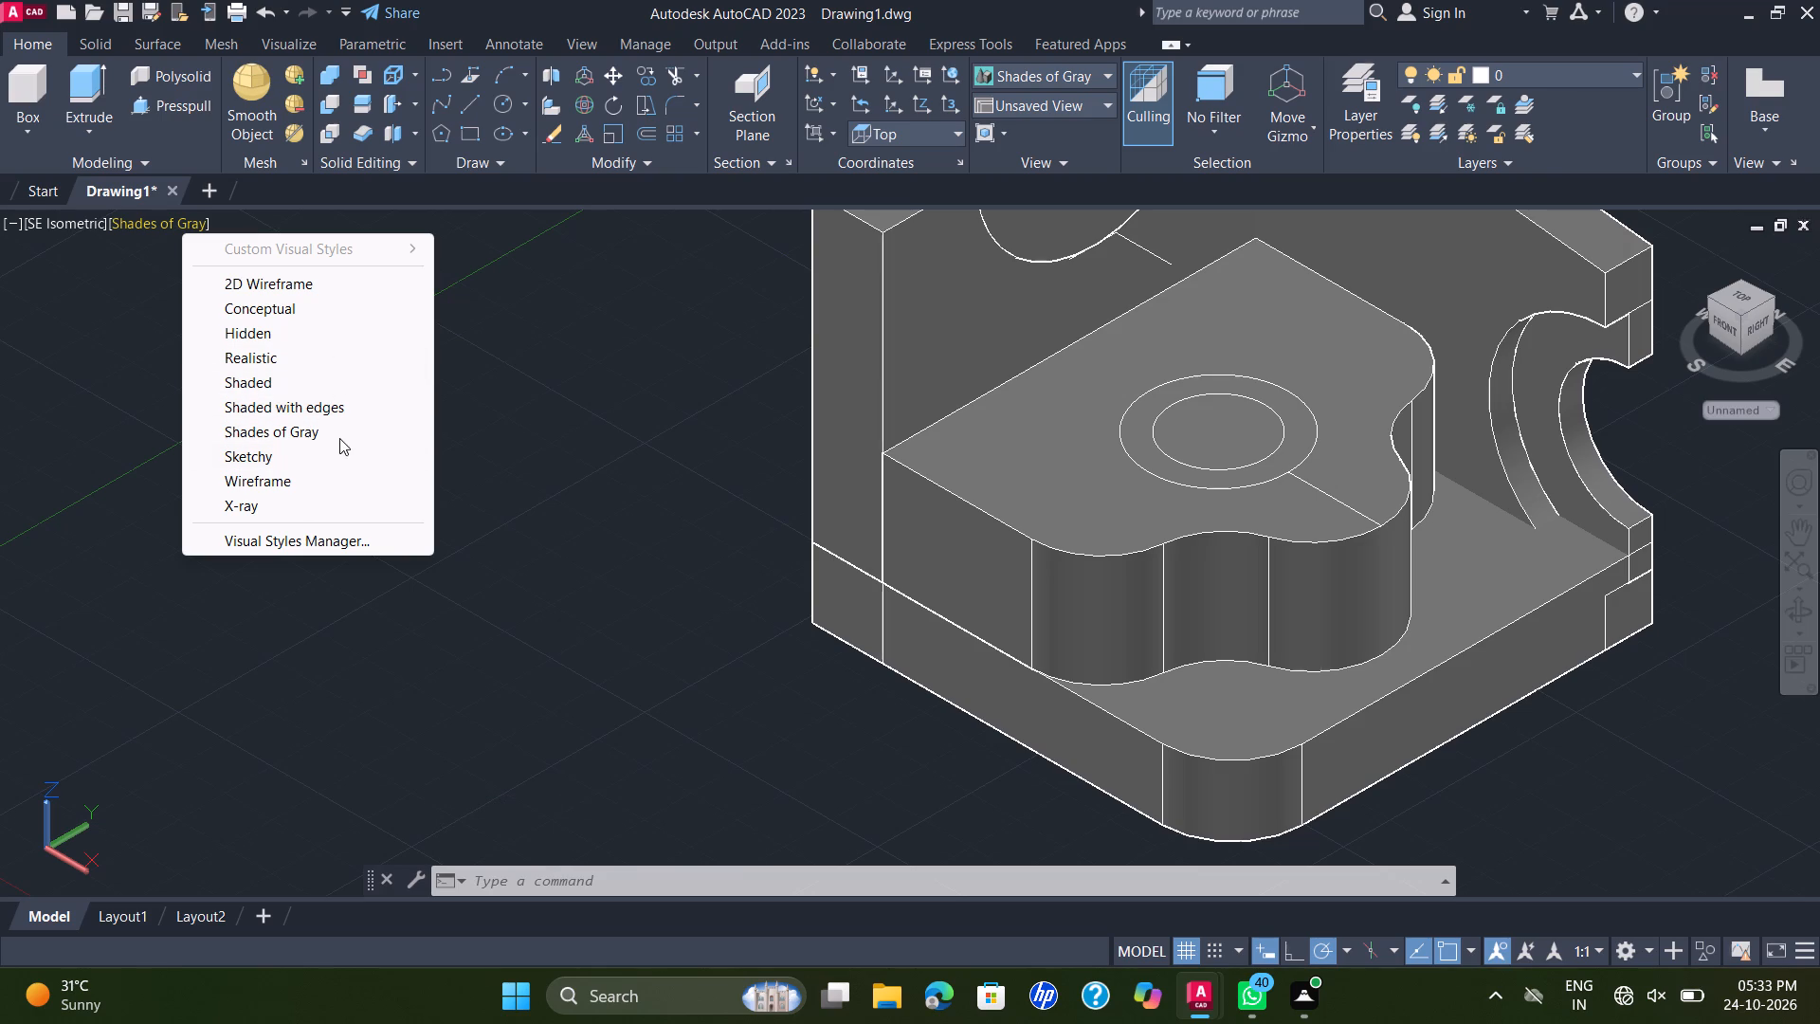
{"action": "left_click", "coordinate": [316, 274]}
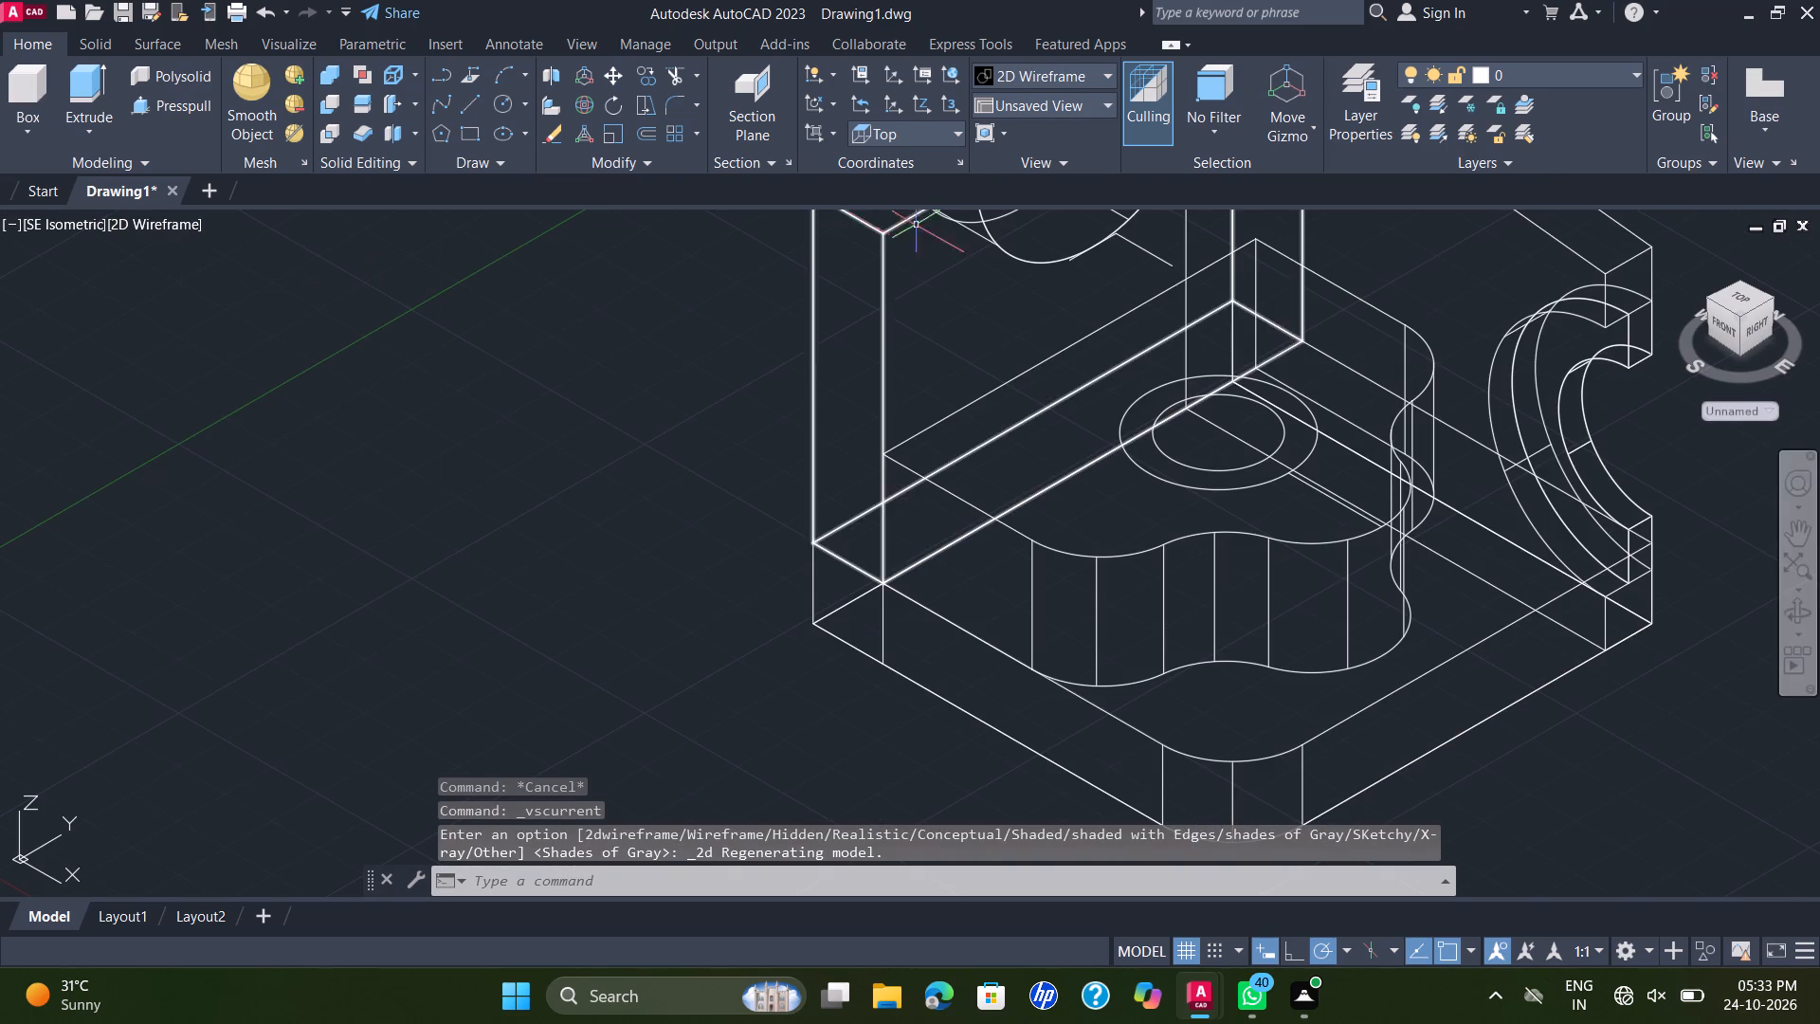
Draw a line from the free end of the short line beneath the wall's ring to inside the block's circles, adding a 10-long segment.
{"action": "middle_click_drag", "start_coordinate": [1193, 319], "coordinate": [956, 433]}
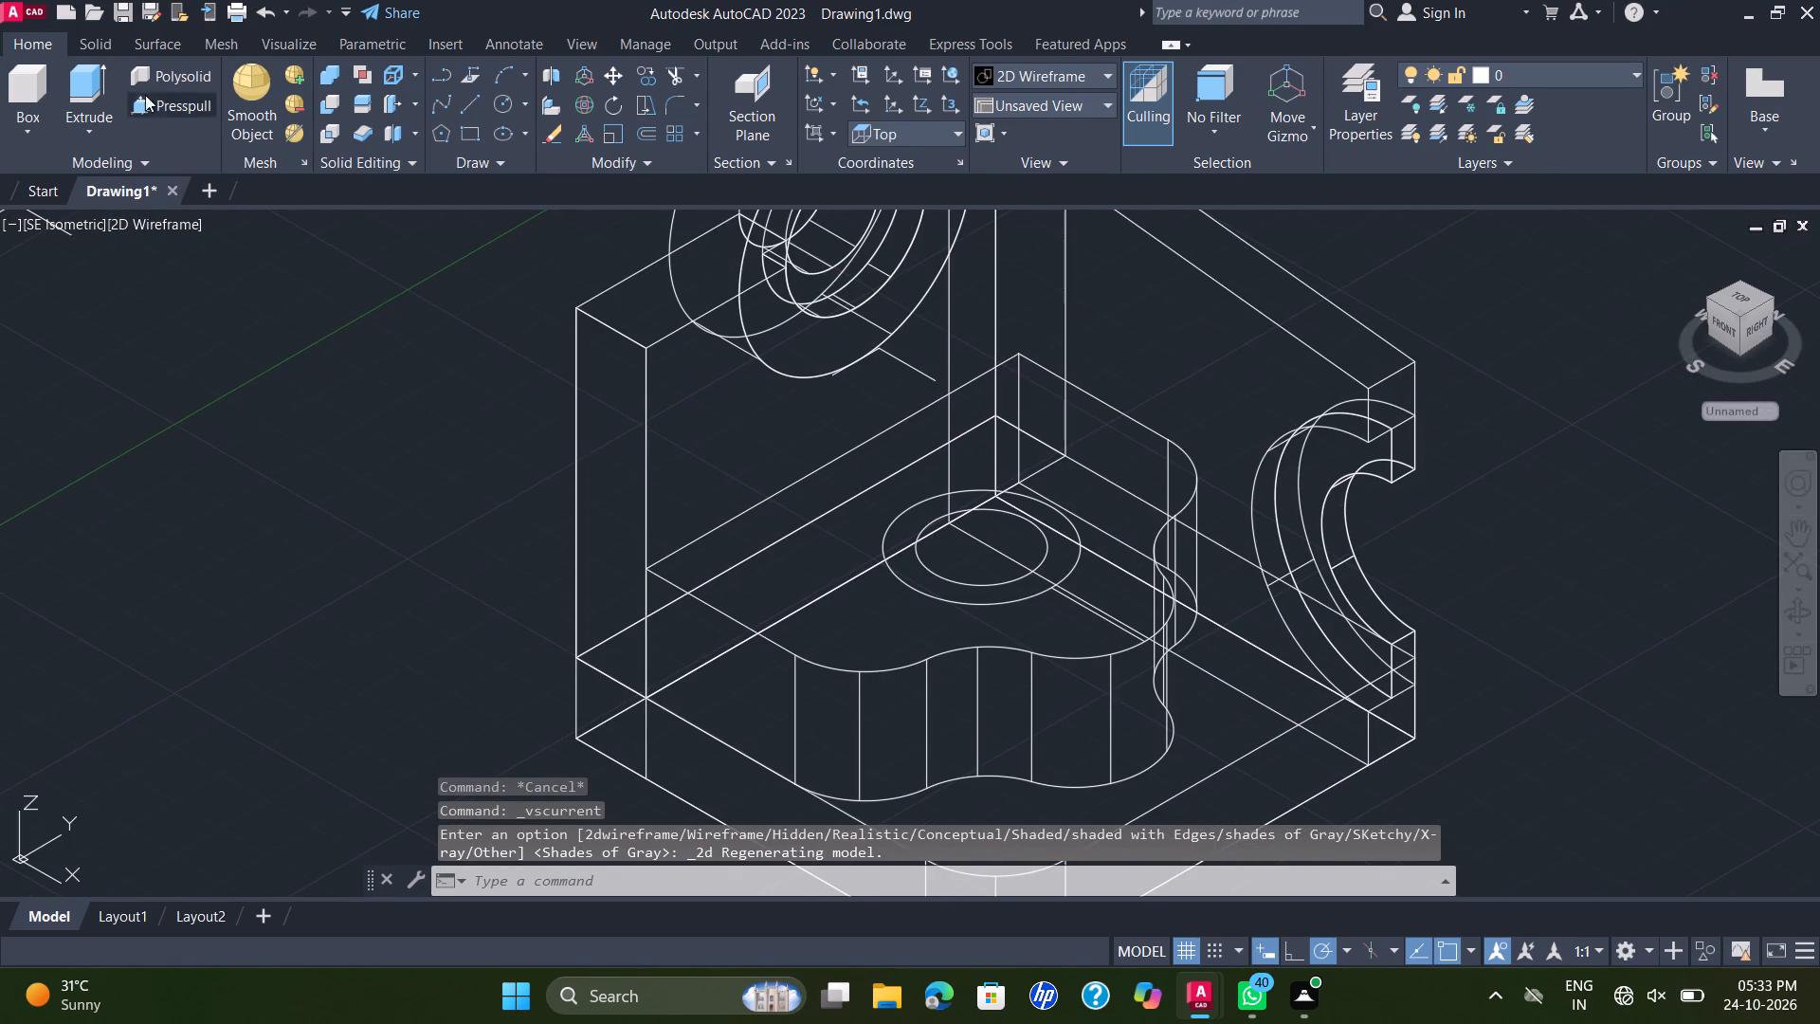
{"action": "left_click", "coordinate": [473, 116]}
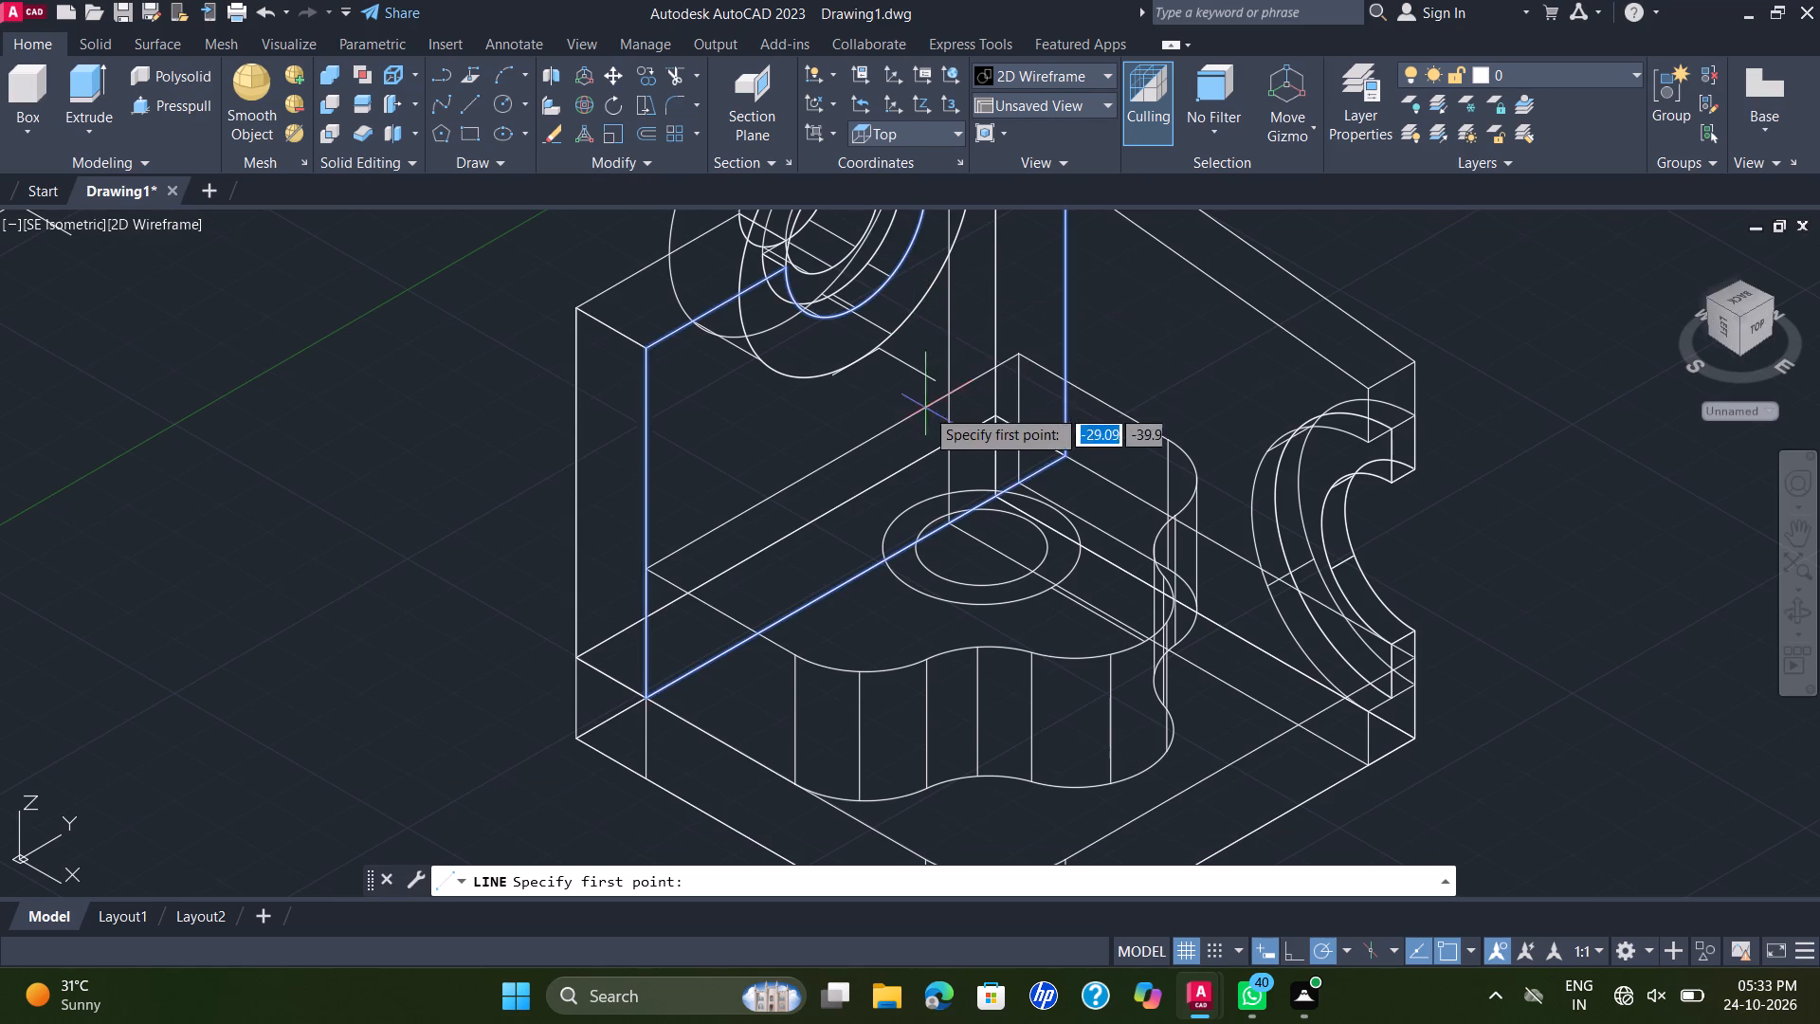
{"action": "scroll", "coordinate": [931, 378], "scroll_direction": "up", "scroll_amount": 2}
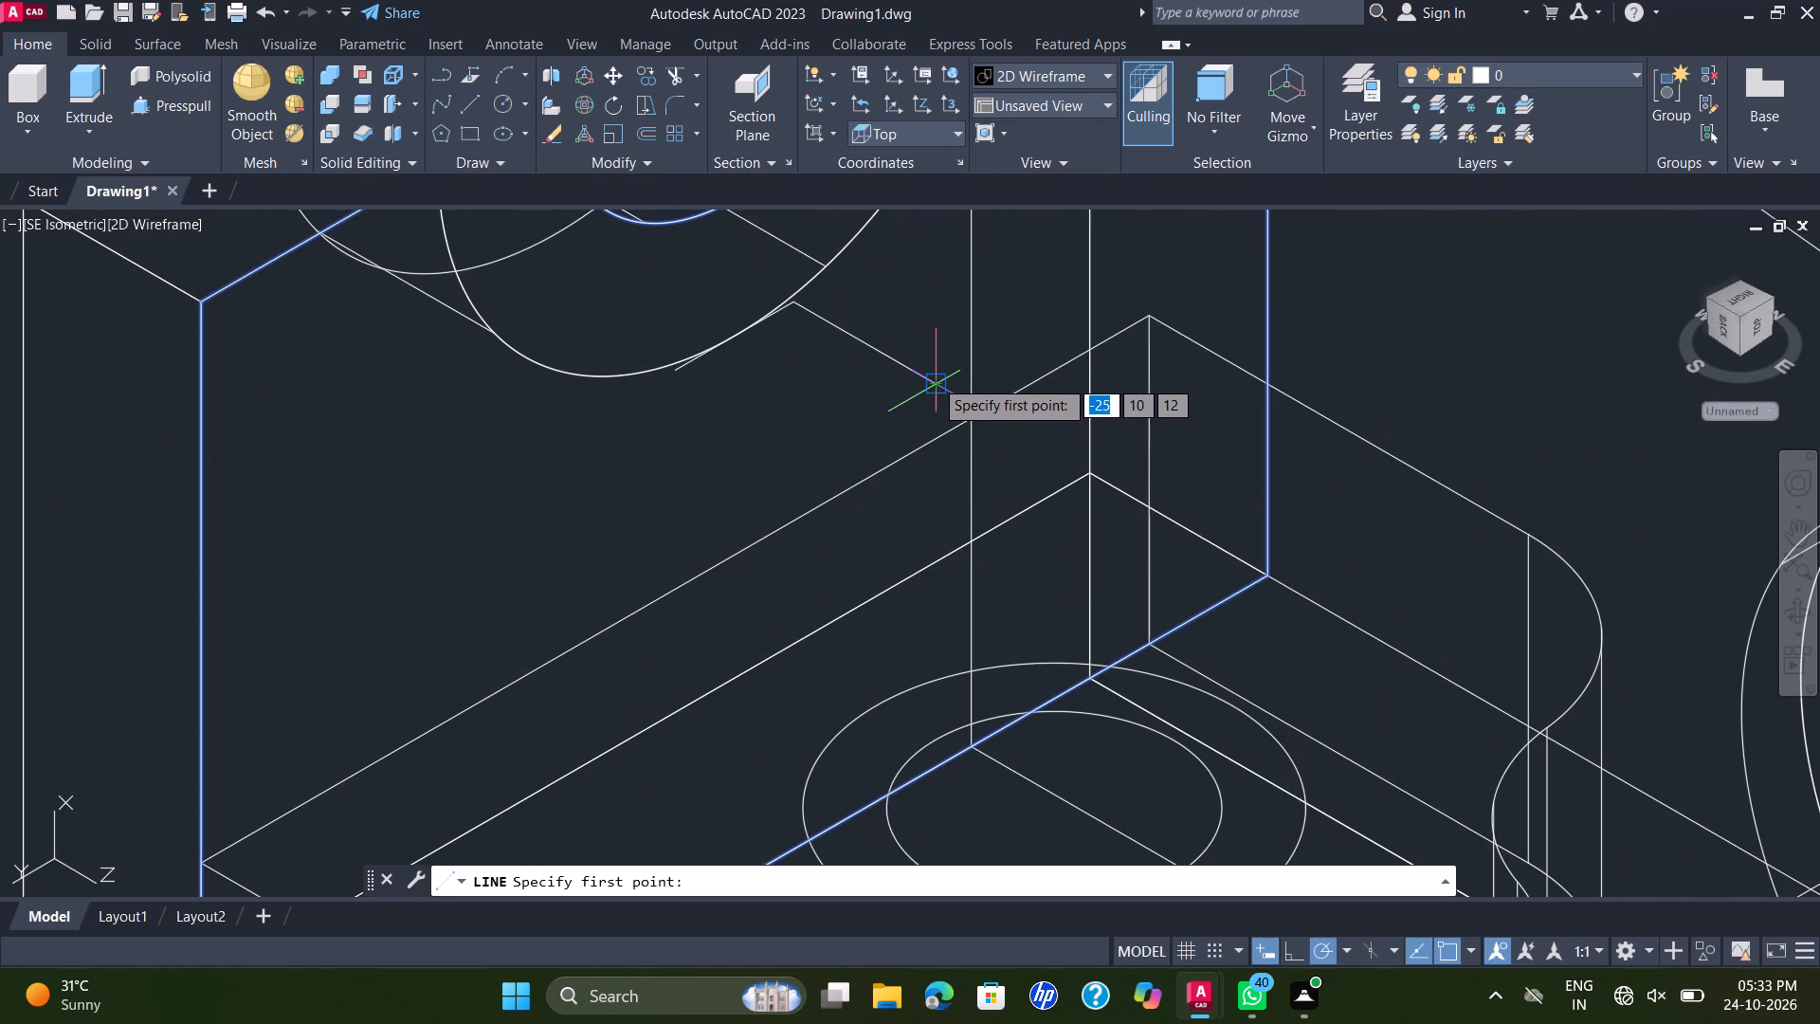
{"action": "left_click", "coordinate": [934, 379]}
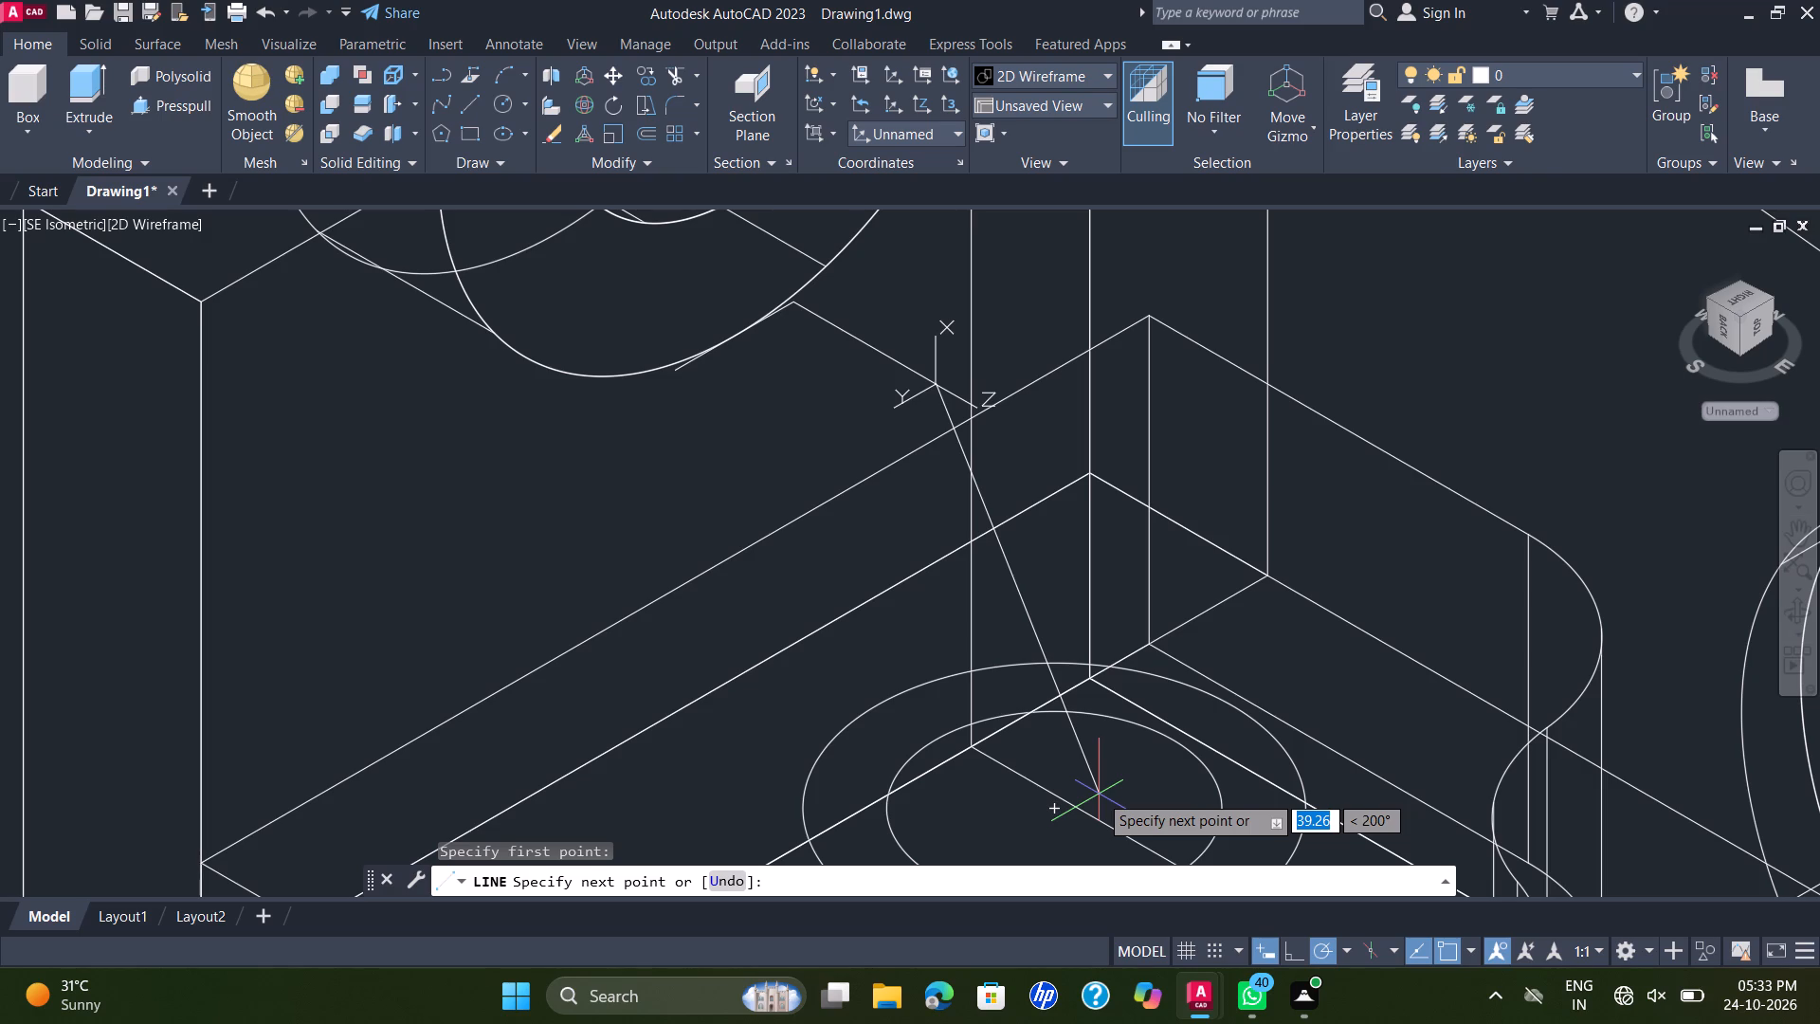
{"action": "left_click", "coordinate": [1099, 794]}
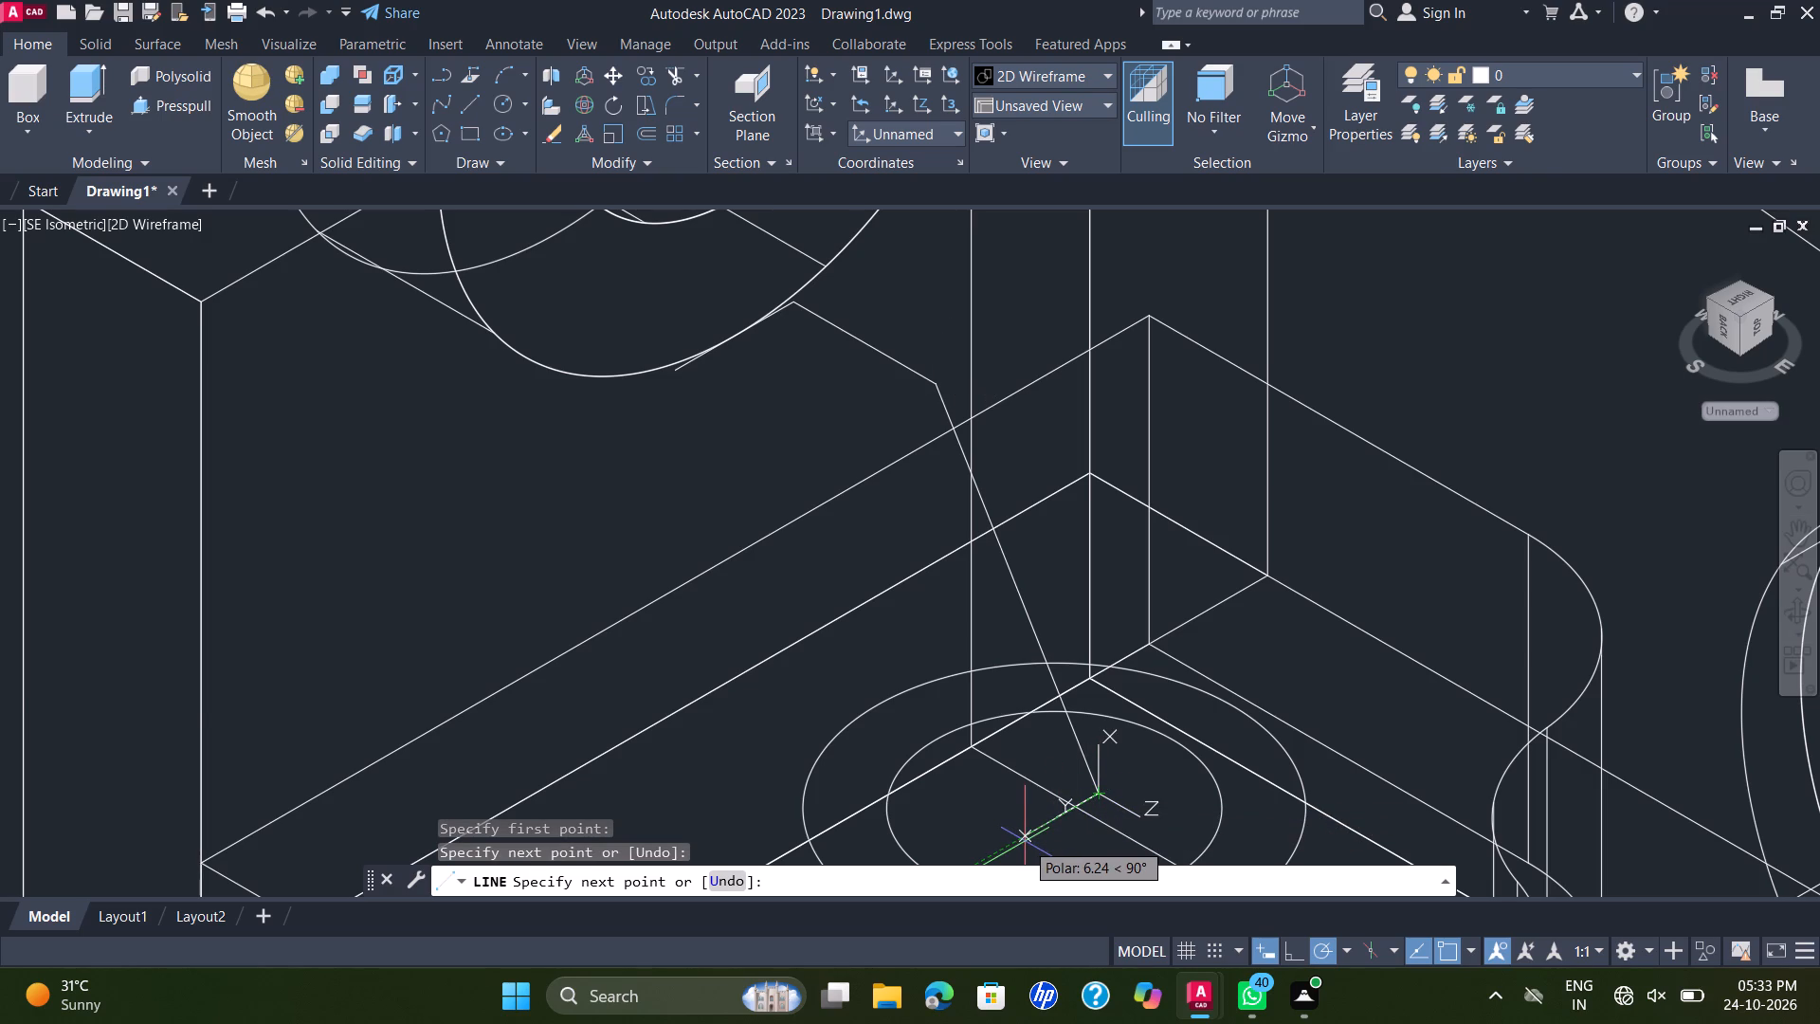
{"action": "middle_click_drag", "start_coordinate": [1025, 841], "coordinate": [1071, 638]}
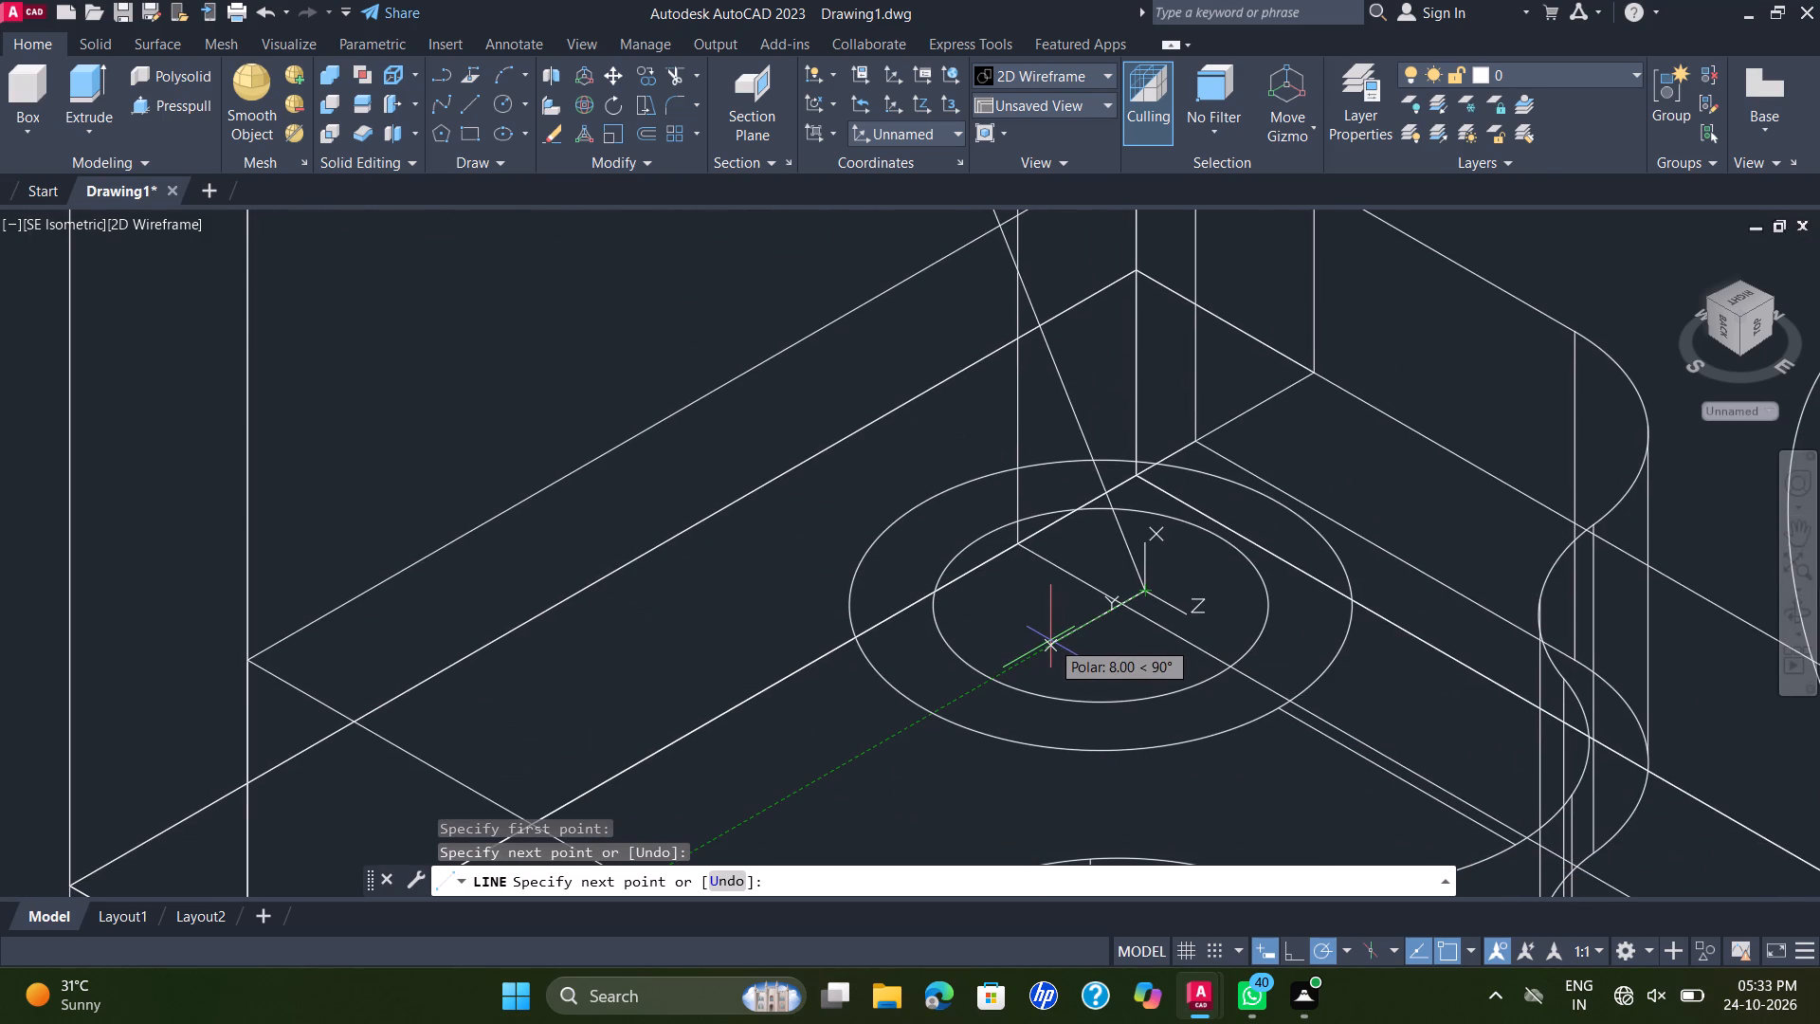
{"action": "key", "text": "1"}
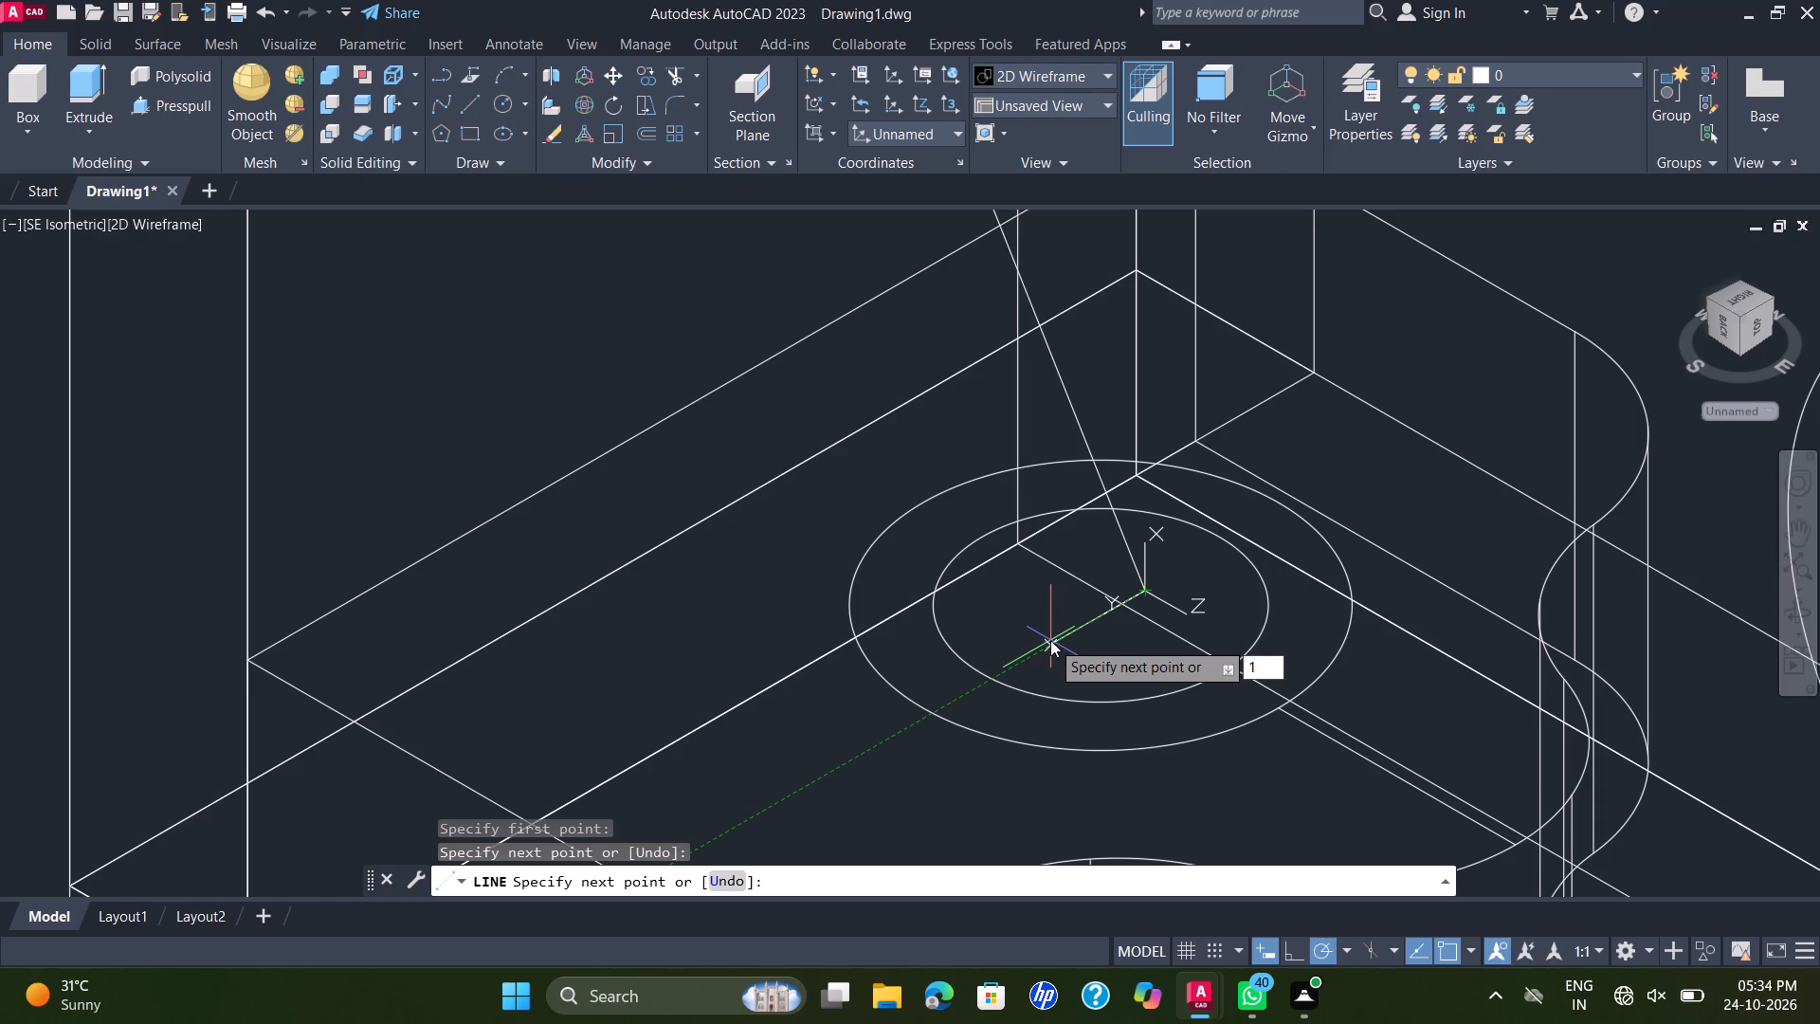
{"action": "key", "text": "0"}
{"action": "key", "text": "Return"}
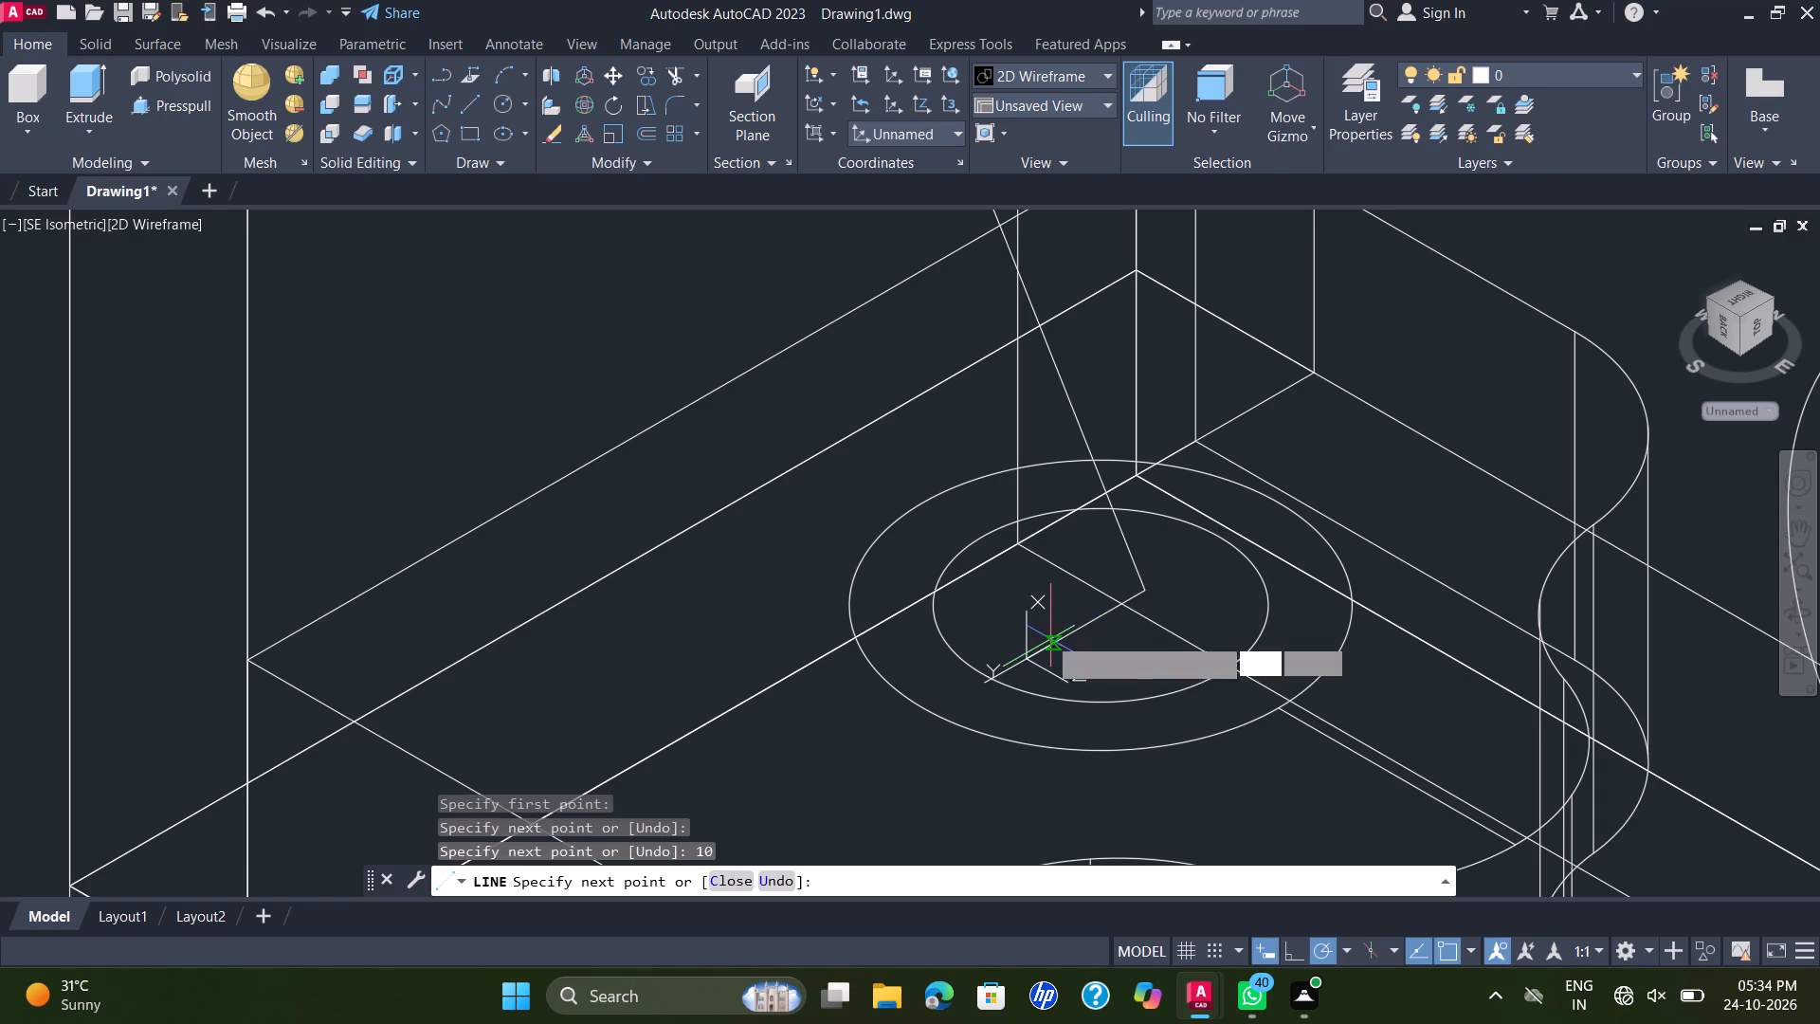
{"action": "scroll", "coordinate": [966, 524], "scroll_direction": "down", "scroll_amount": 1}
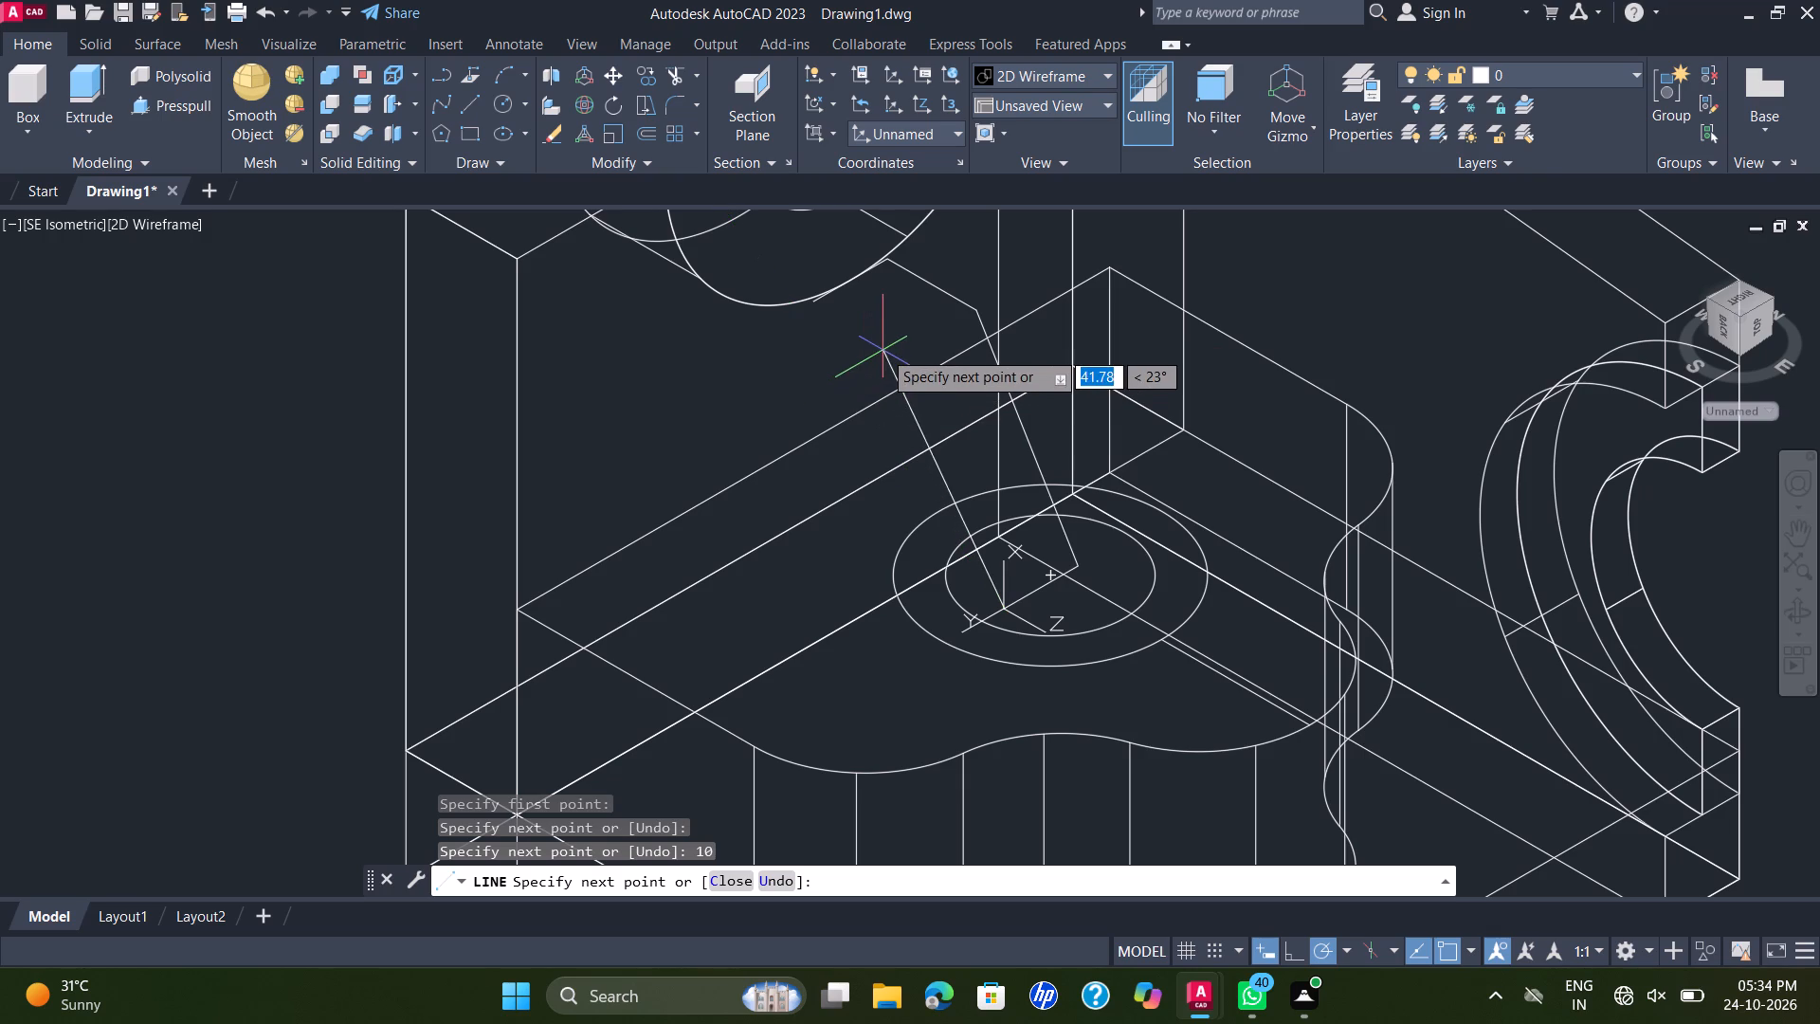
{"action": "key", "text": "Escape"}
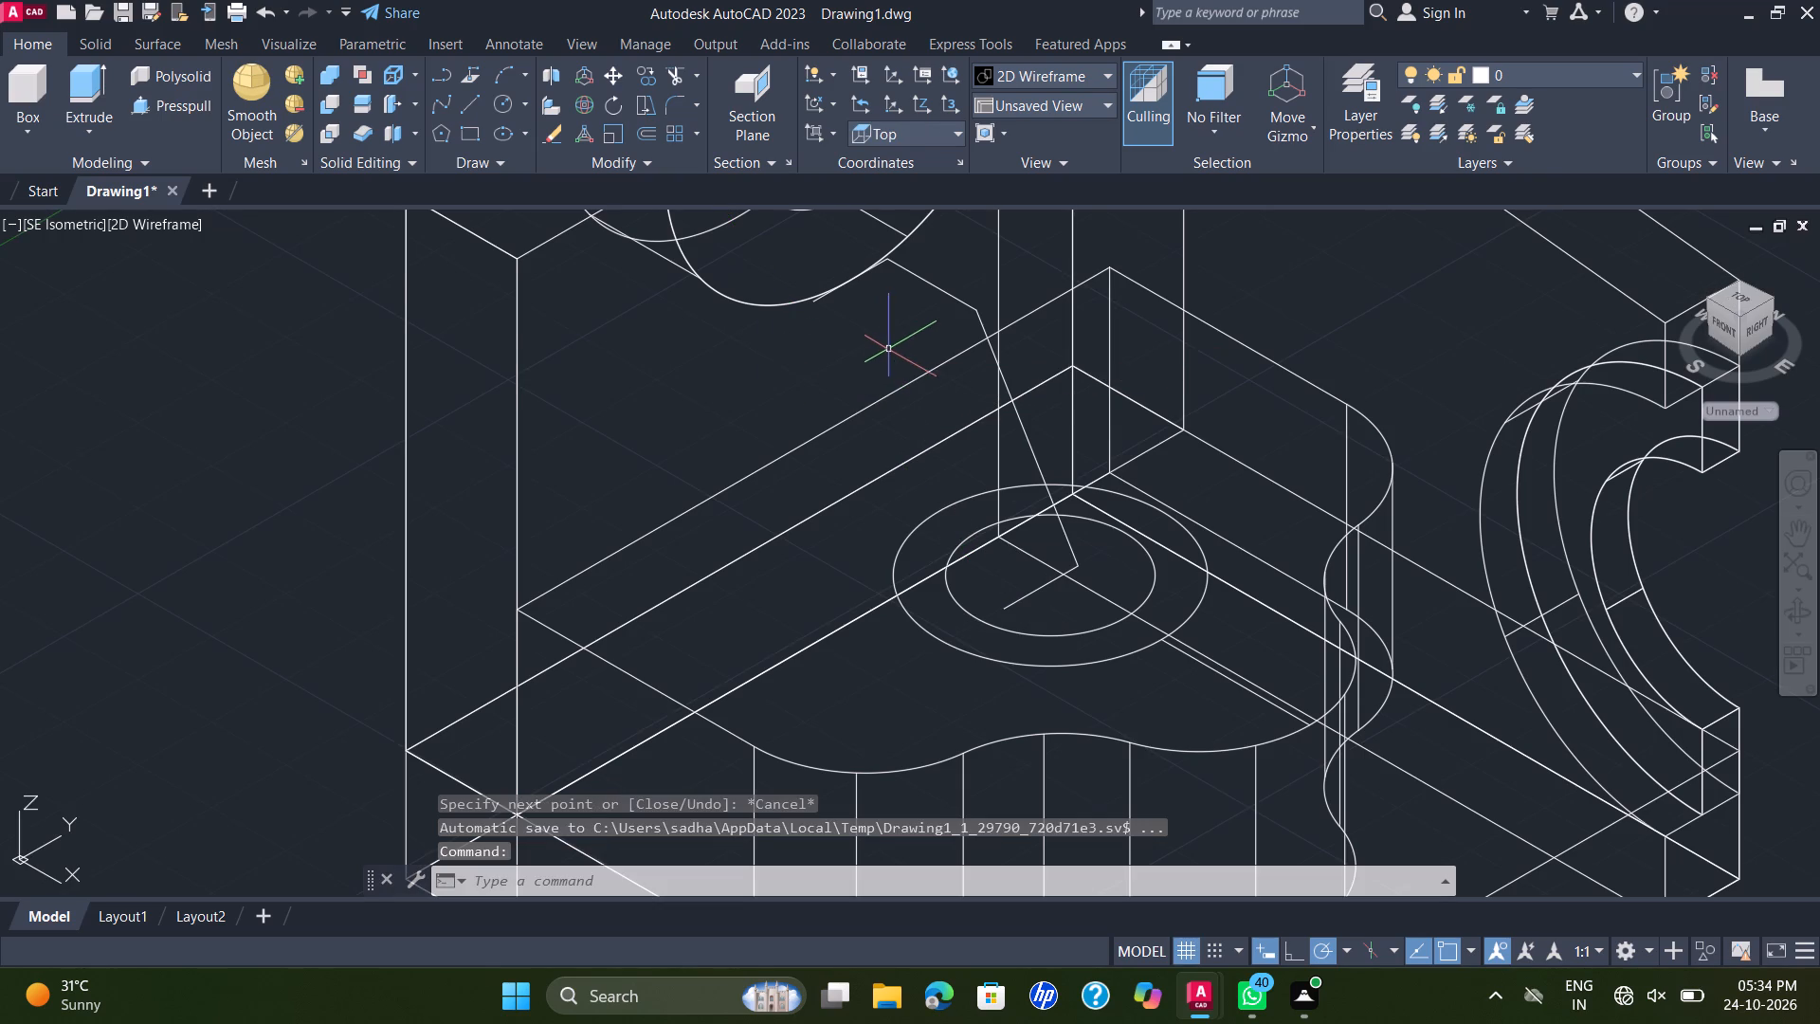
Draw a 12-long line outward from the wall ring's lower edge, continuing to the free end of the 10-long segment inside the block's circles.
{"action": "left_click", "coordinate": [466, 101]}
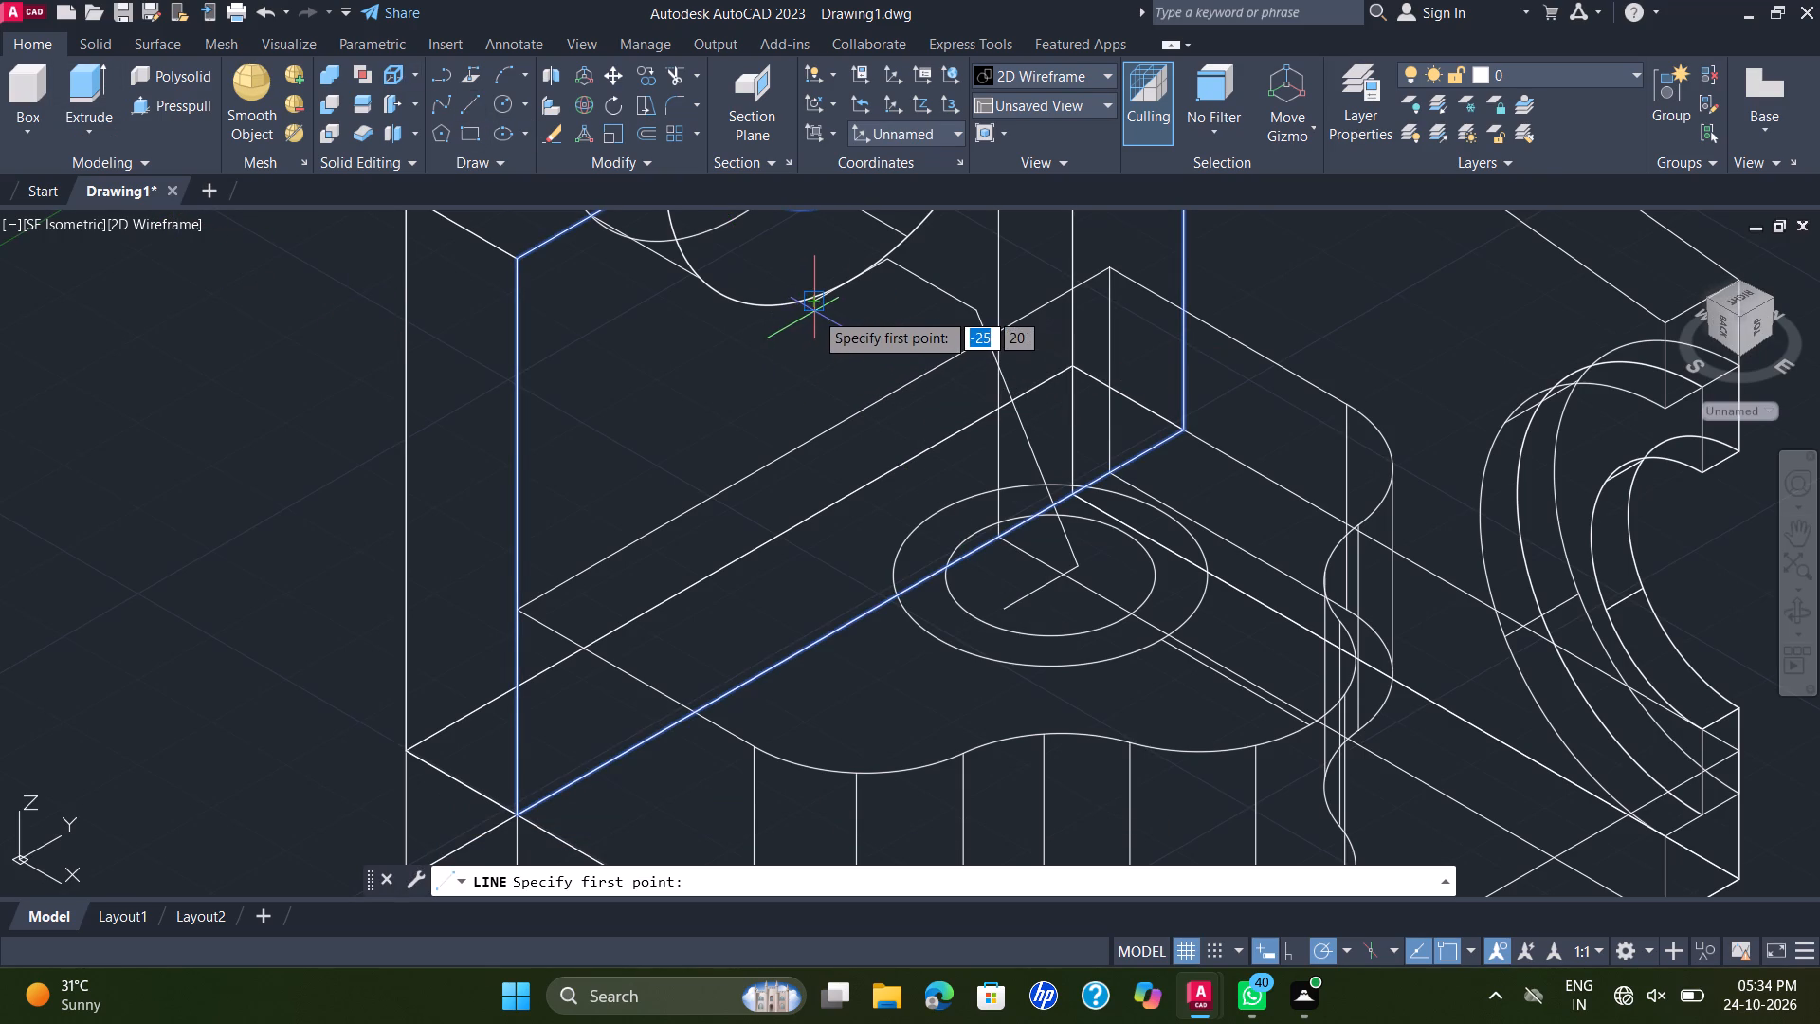
{"action": "left_click", "coordinate": [815, 302]}
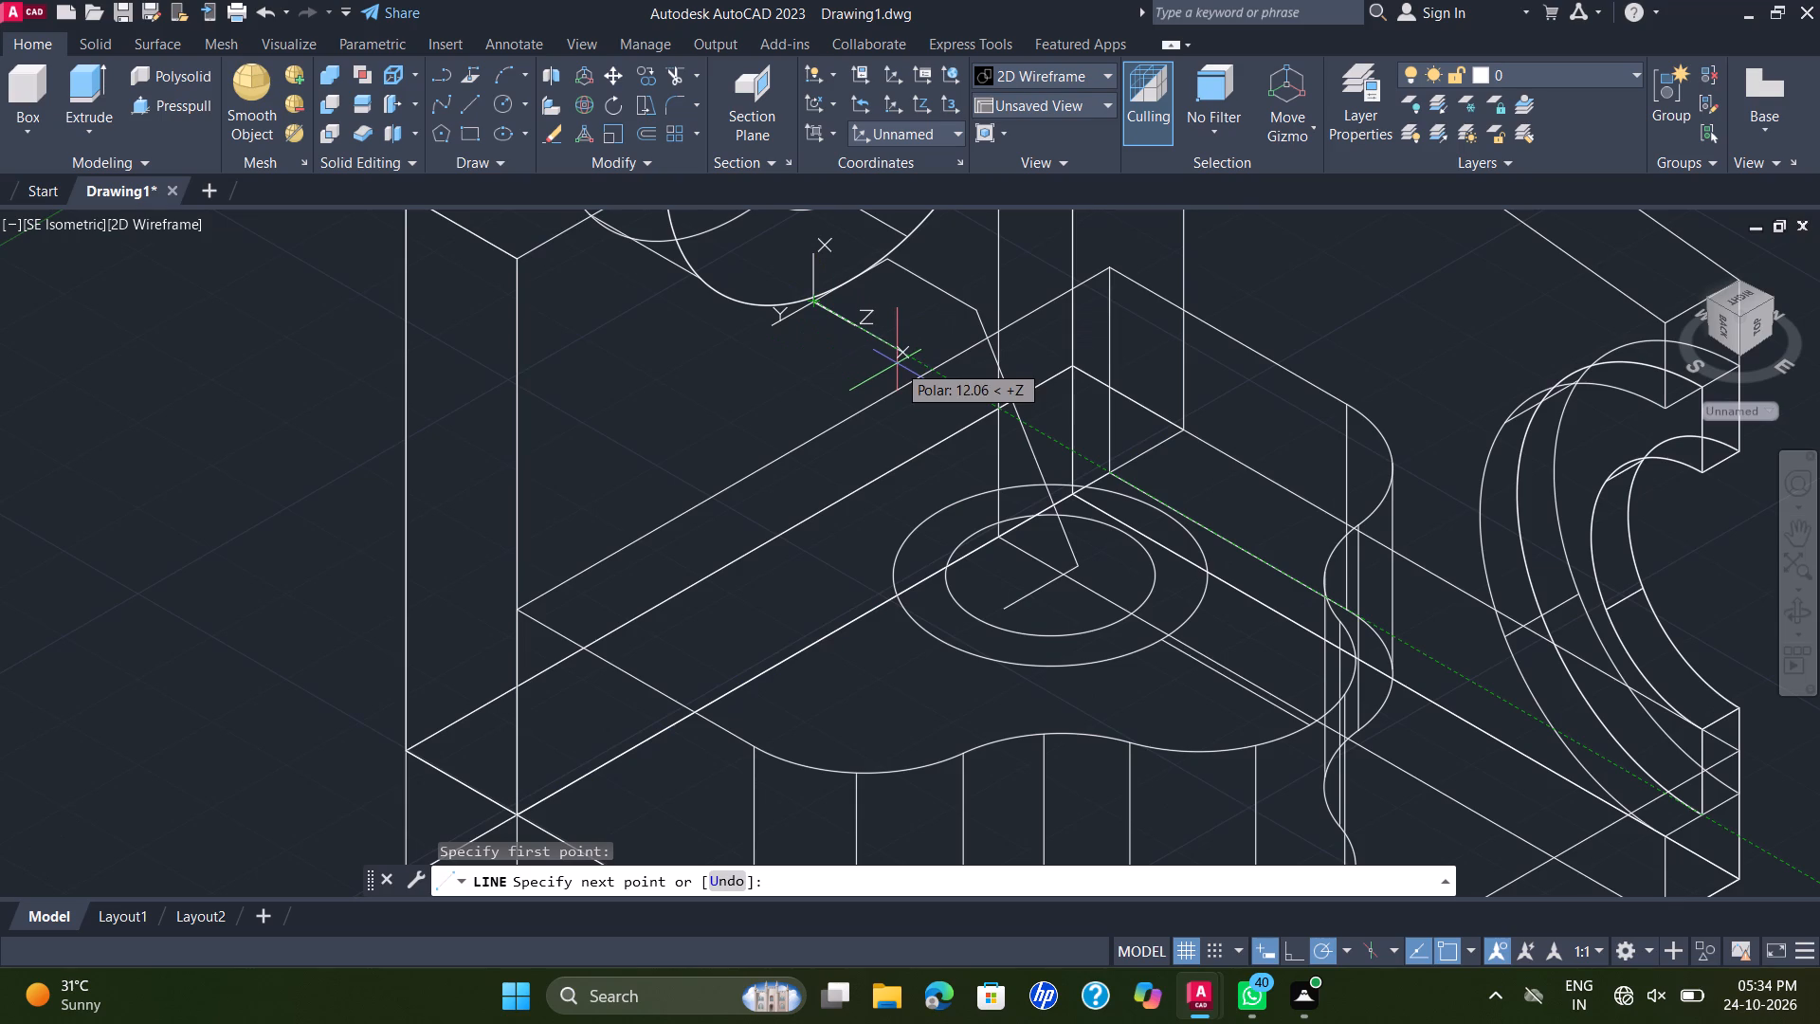
{"action": "type", "text": "12"}
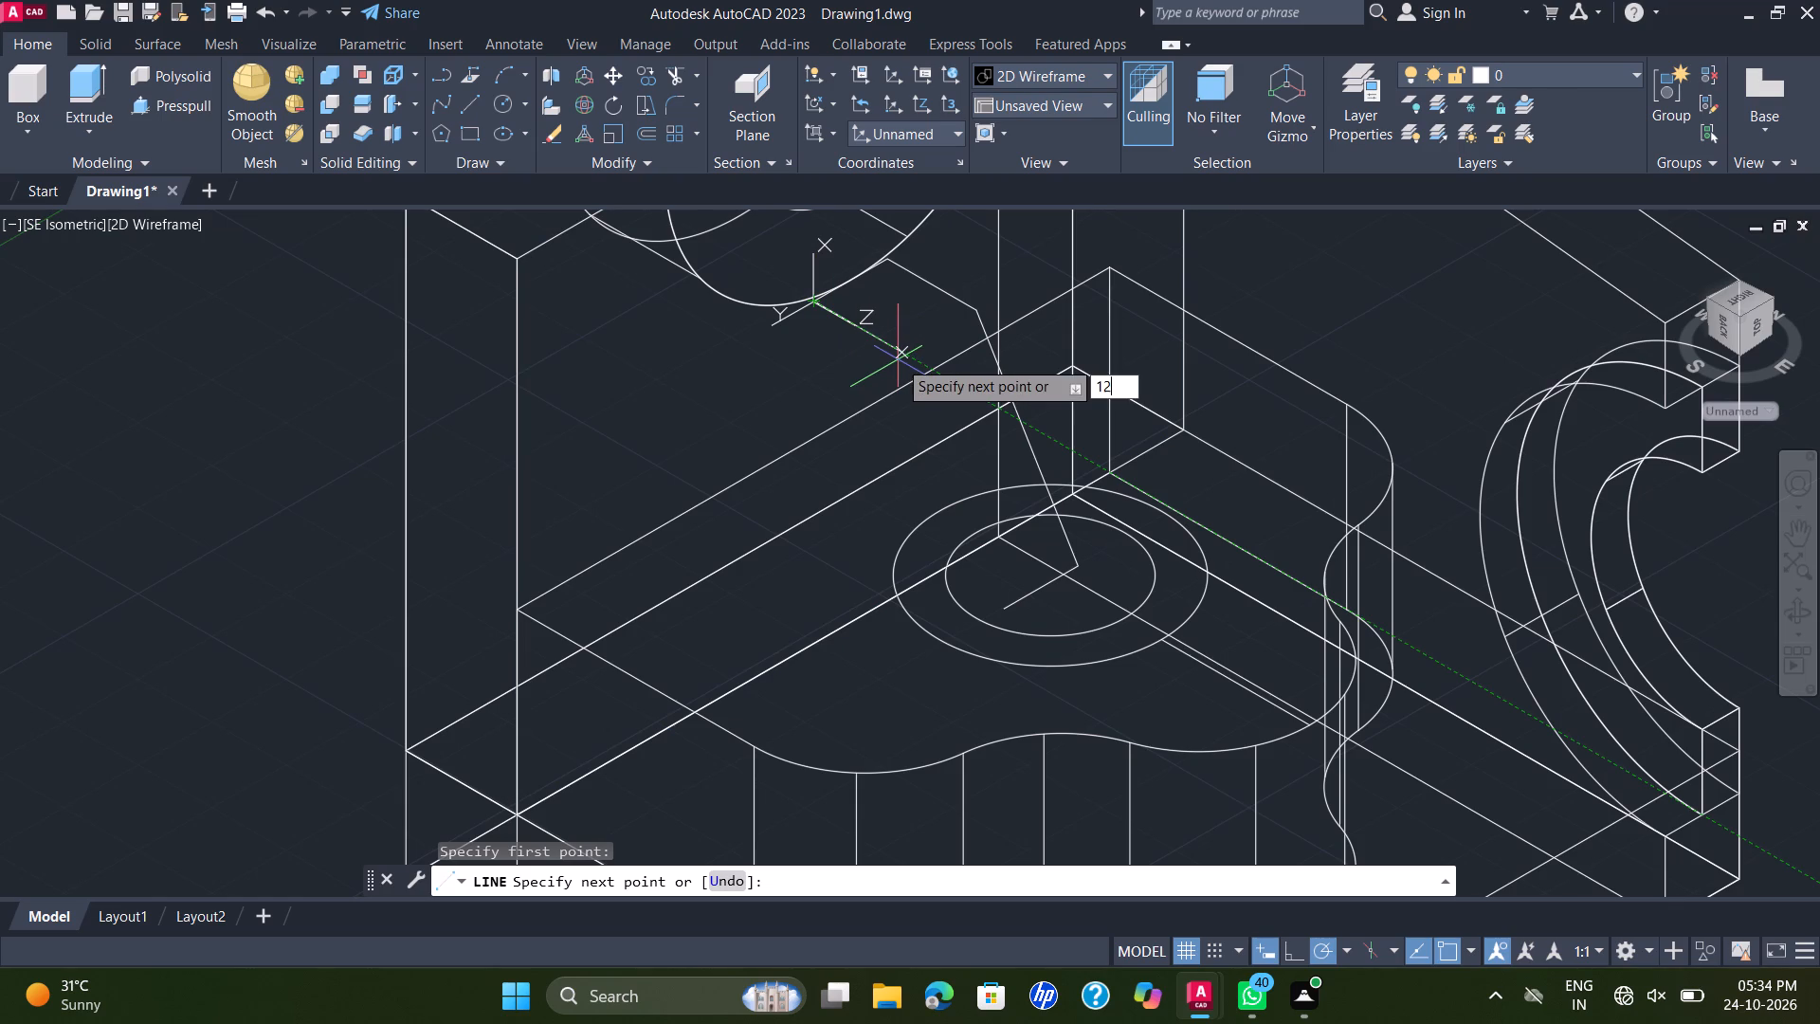
{"action": "key", "text": "Return"}
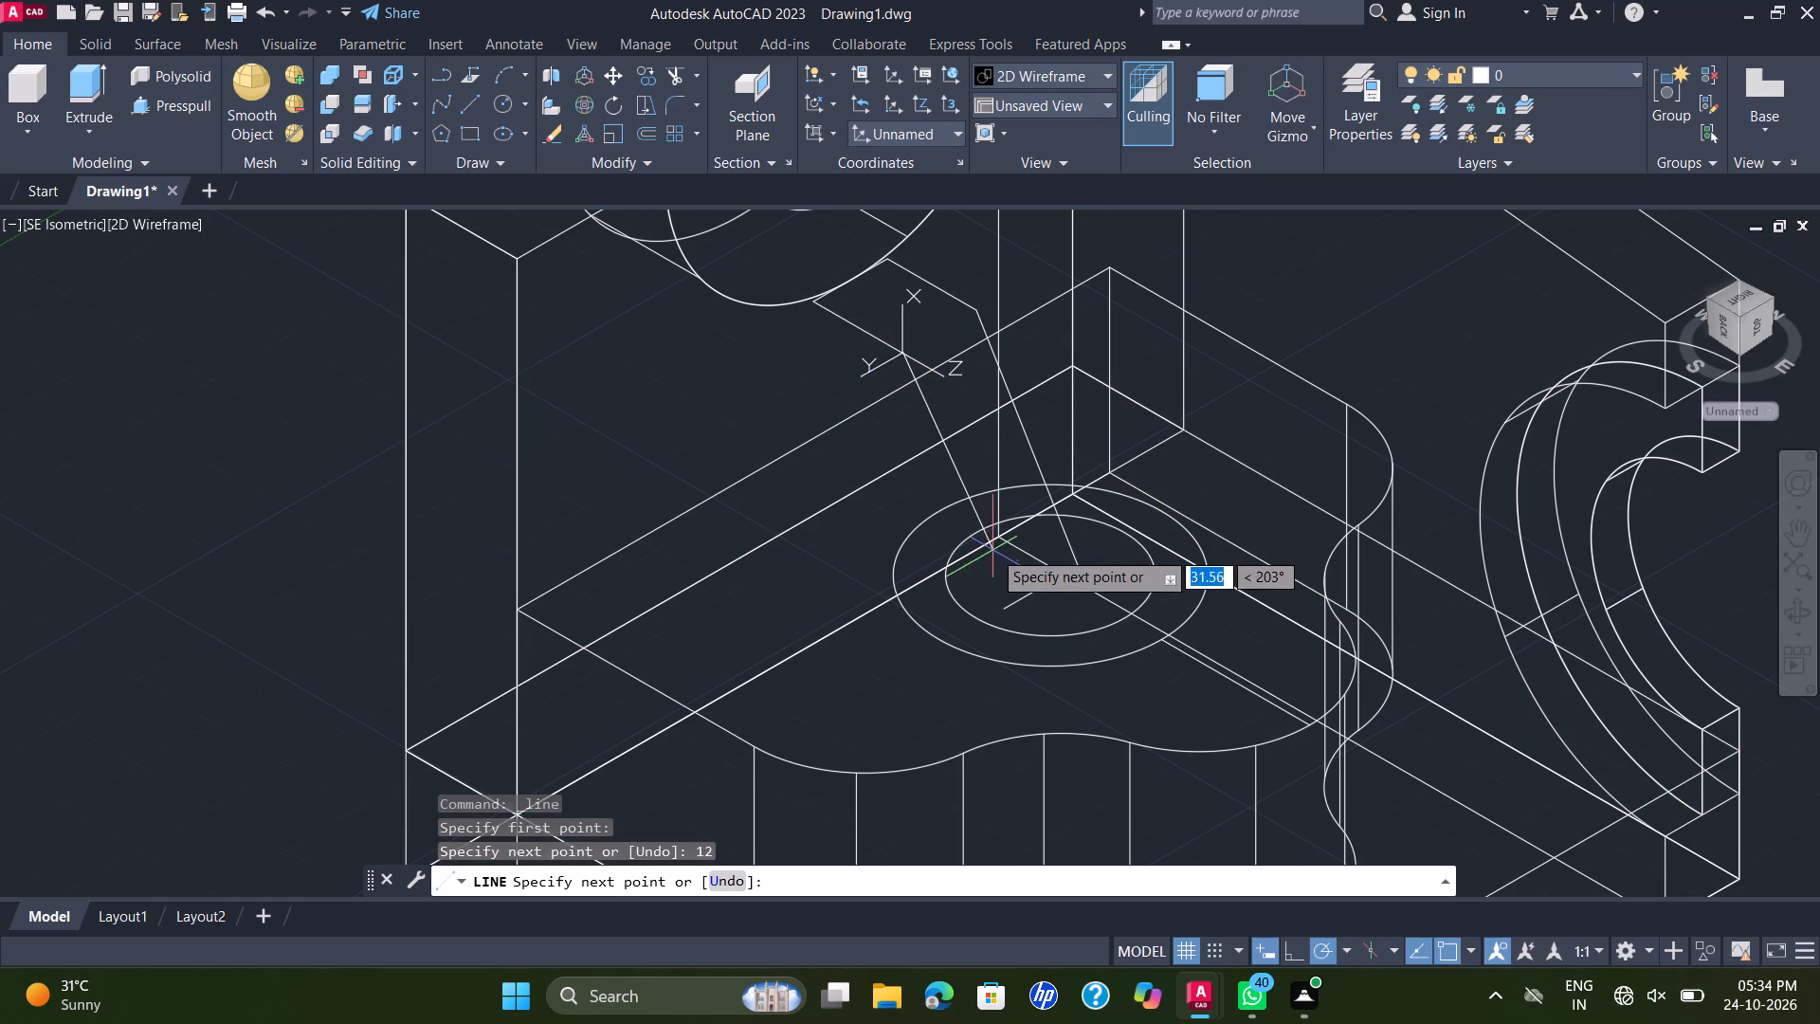
{"action": "left_click", "coordinate": [1006, 609]}
{"action": "key", "text": "Escape"}
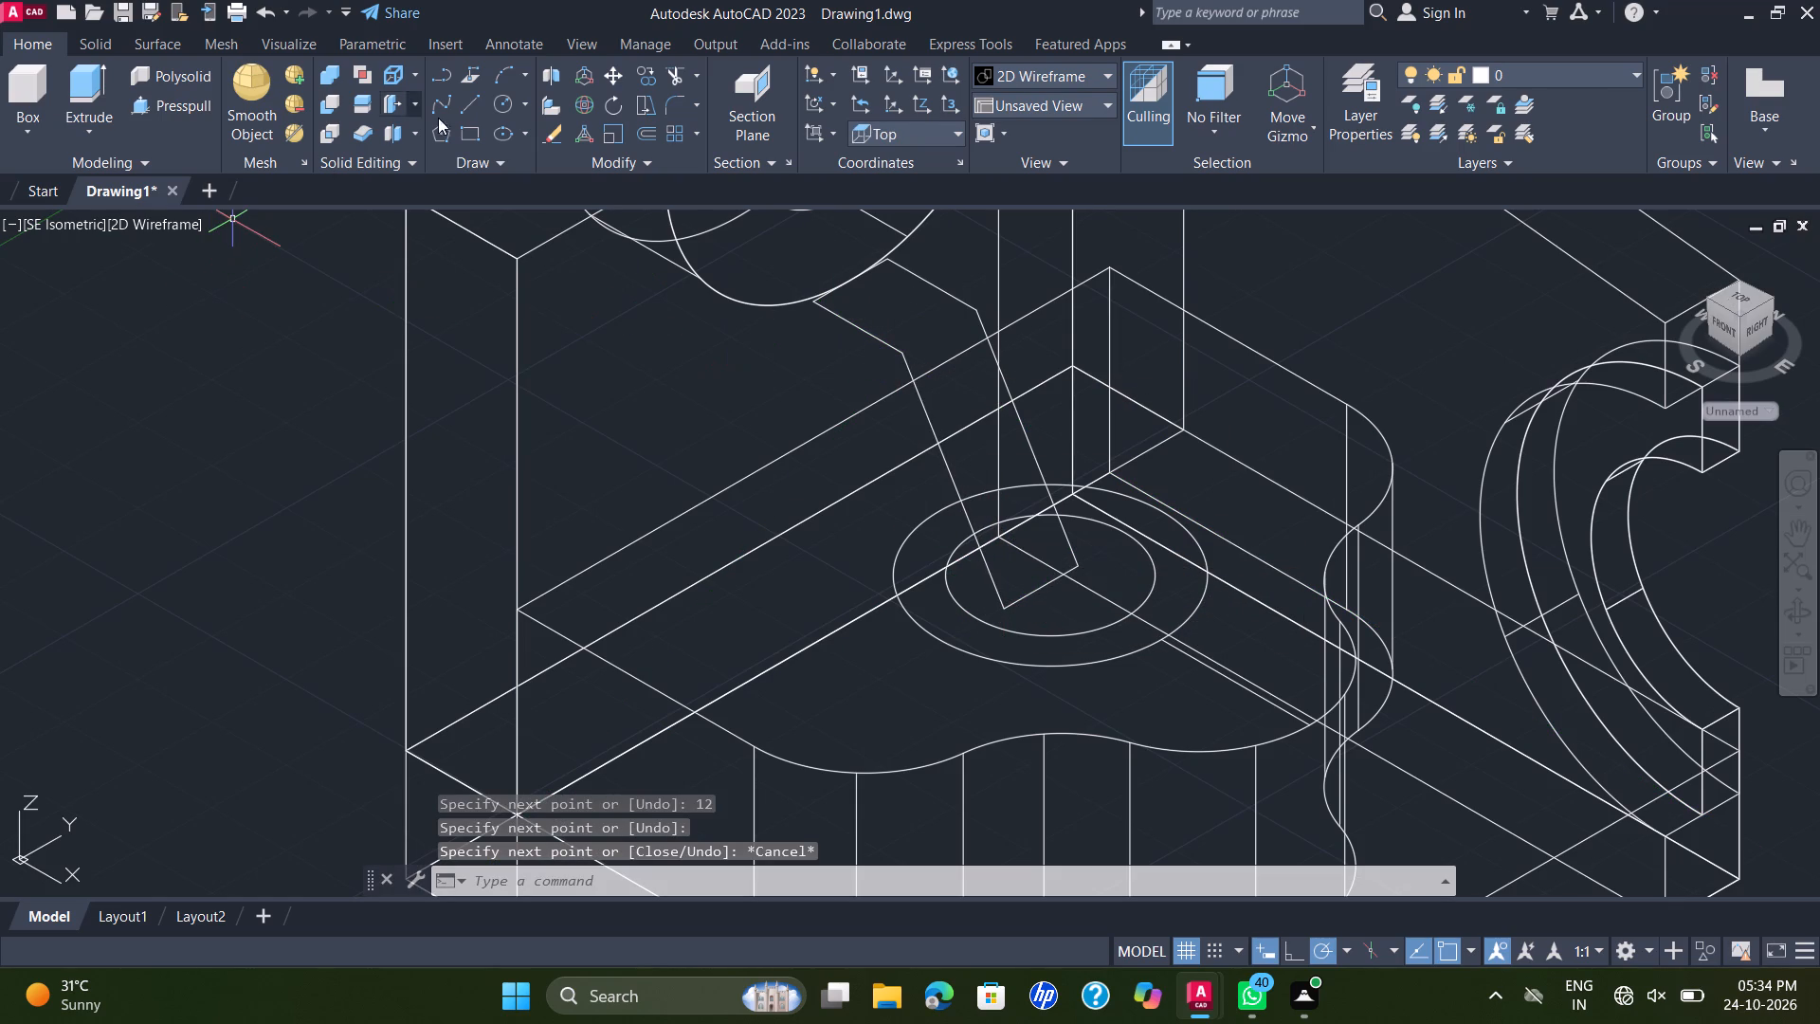
Draw a line joining the outer ends of the two short lines beneath the wall's ring, closing a four-sided outline.
{"action": "left_click", "coordinate": [470, 102]}
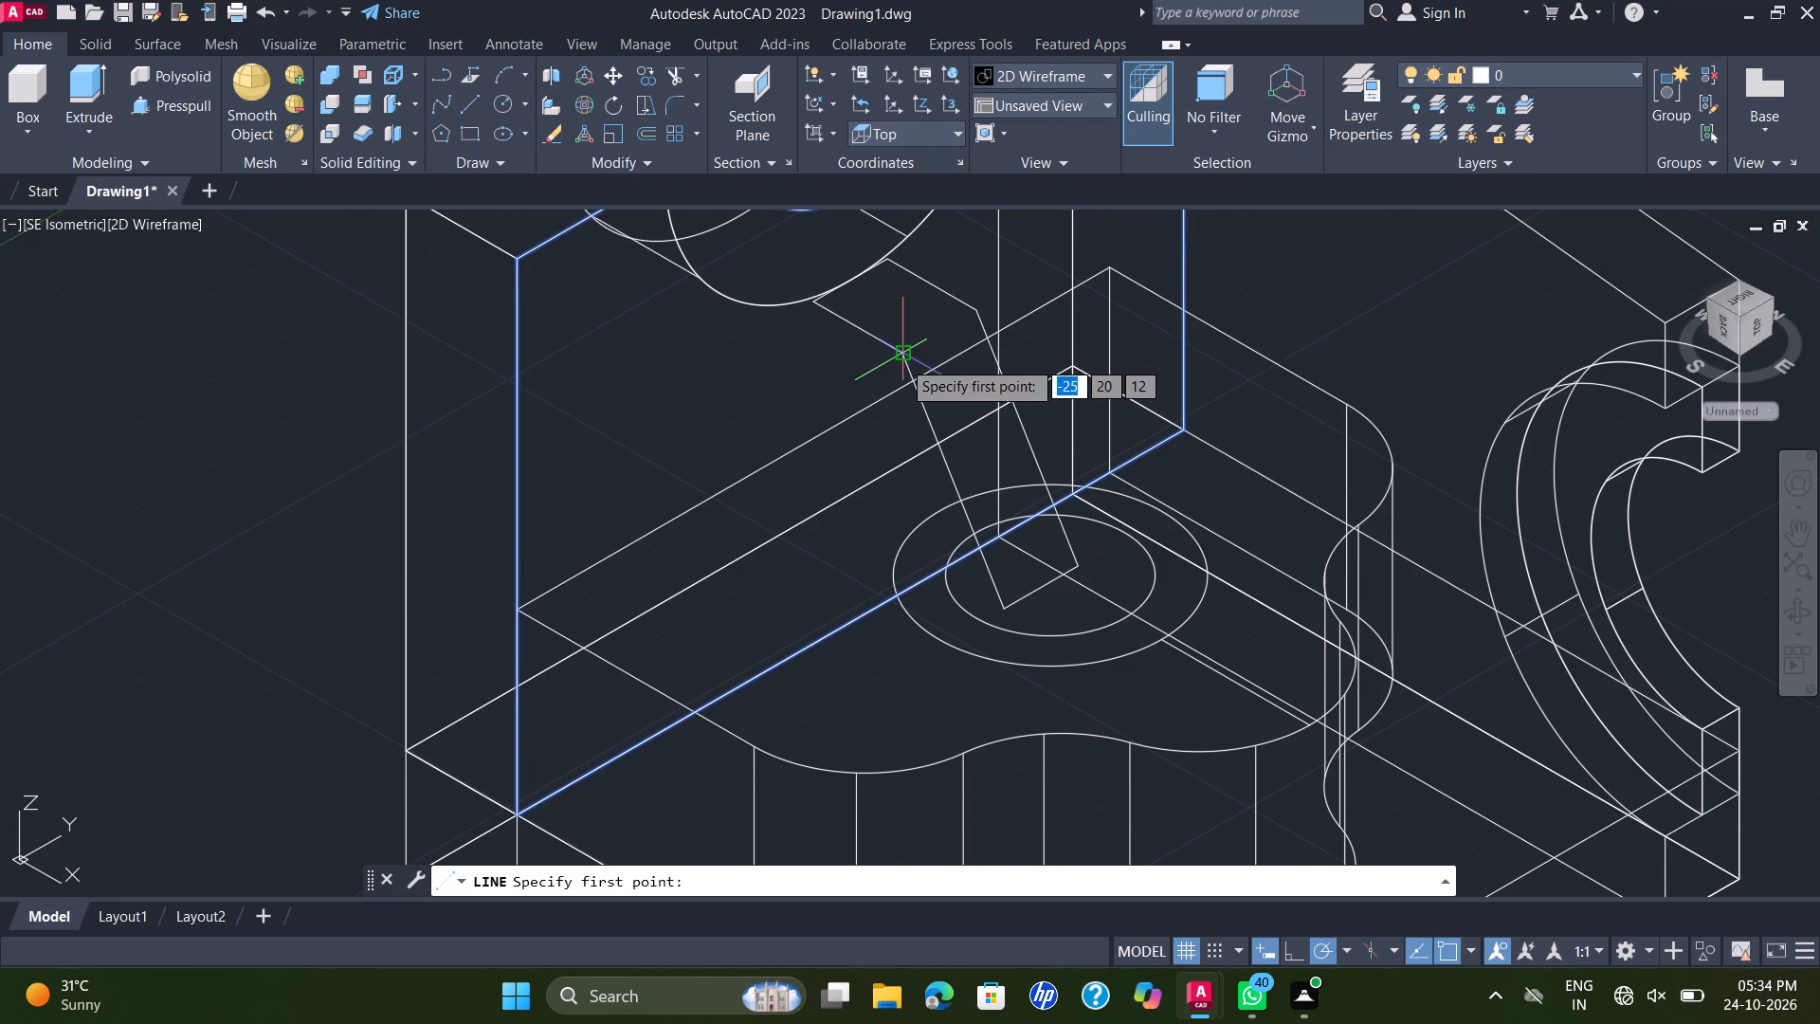
{"action": "left_click", "coordinate": [902, 359]}
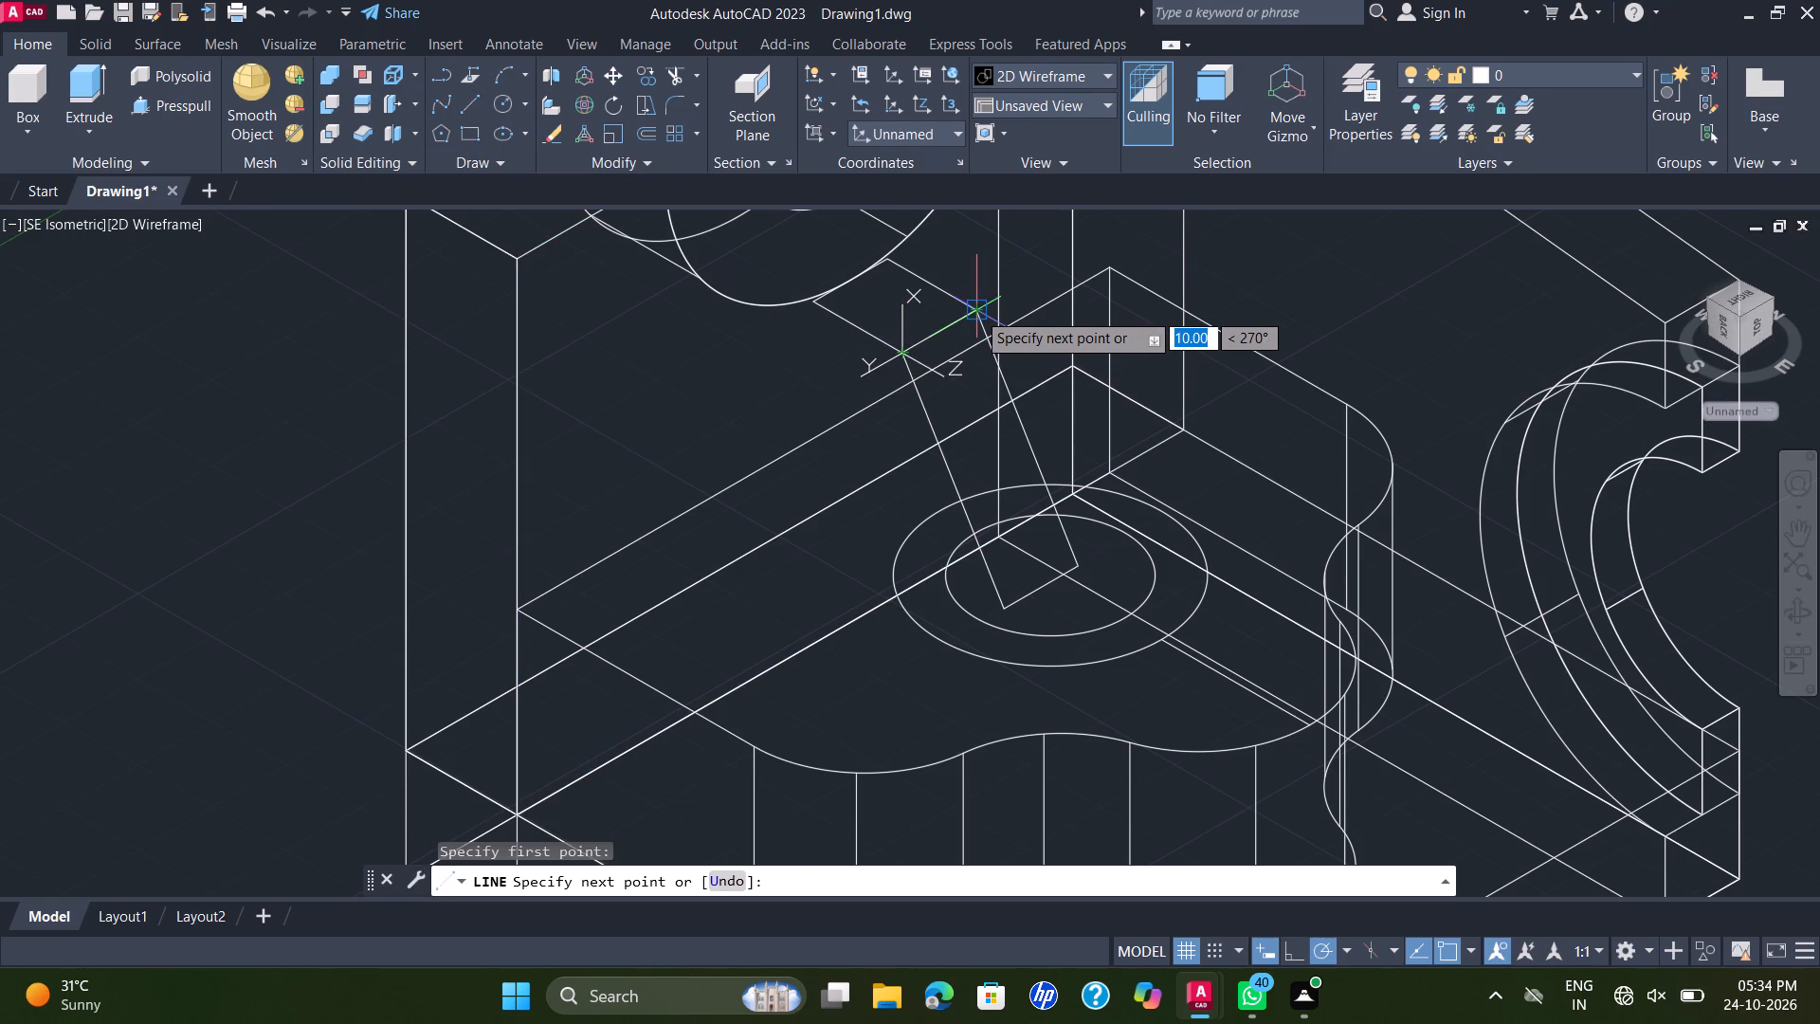
{"action": "left_click", "coordinate": [974, 314]}
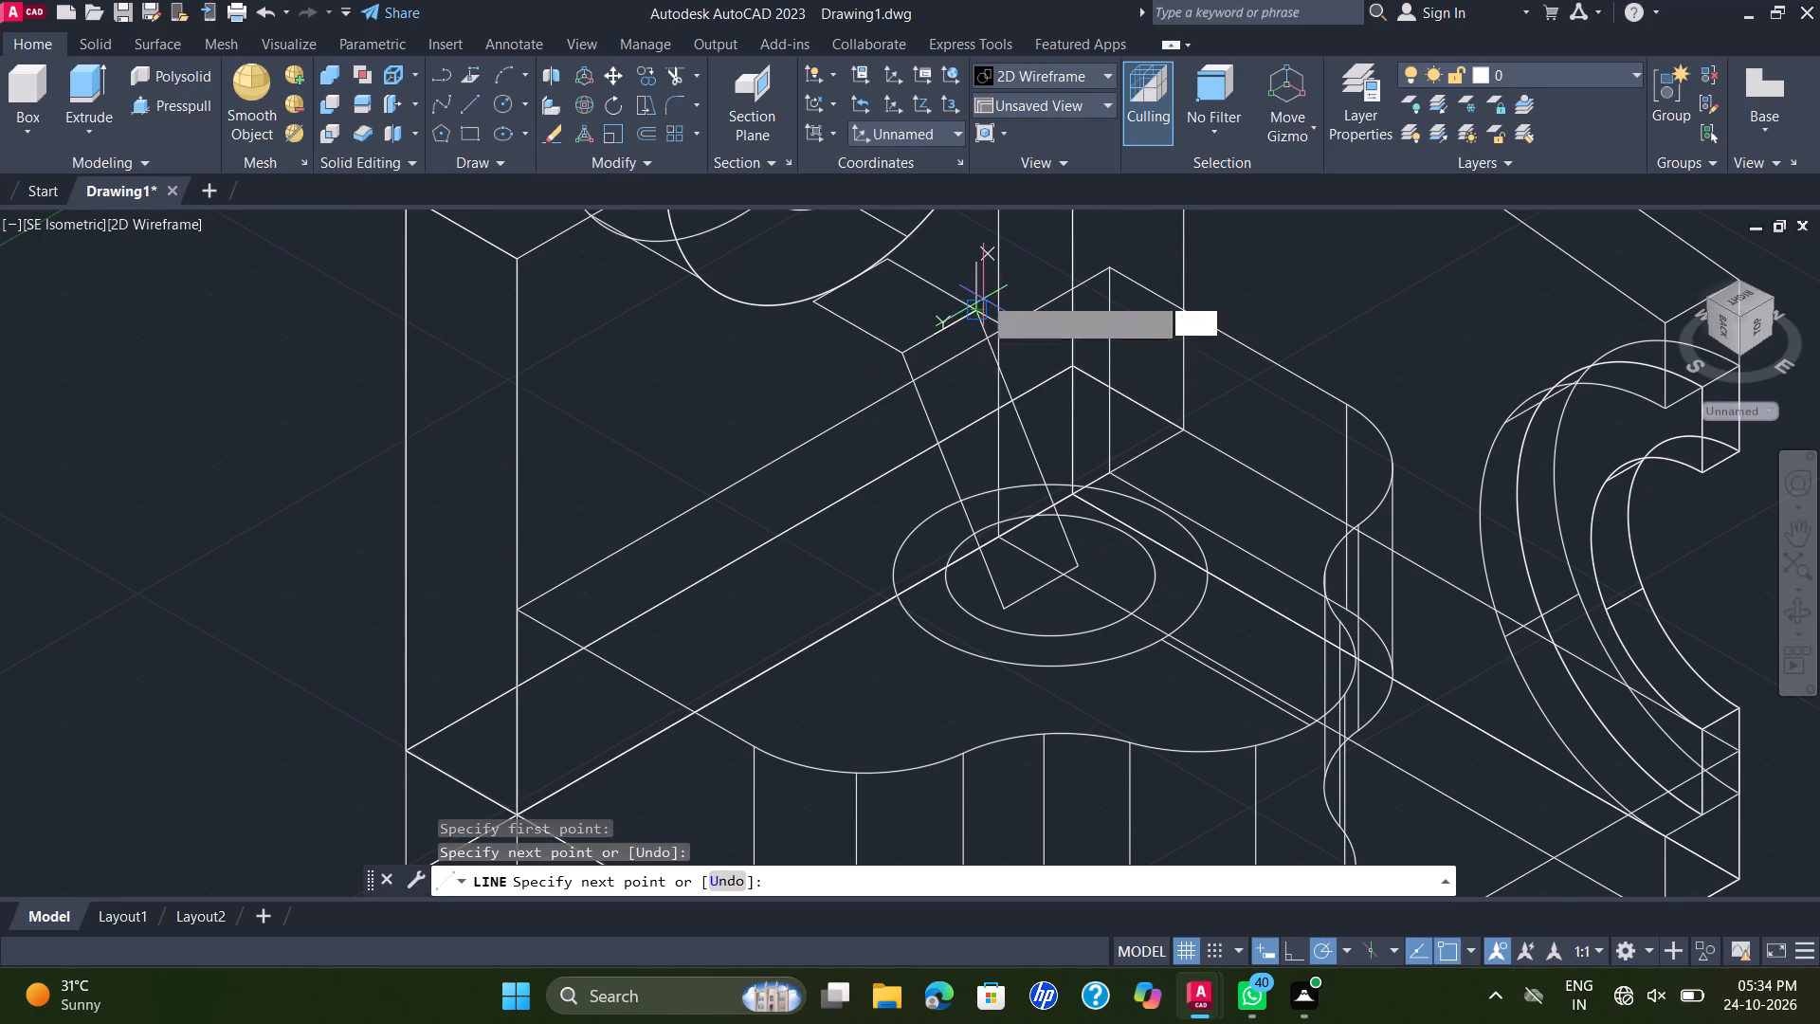
{"action": "key", "text": "Escape"}
Move the four-sided outline beneath the wall's ring to the empty area beside the bracket.
{"action": "left_click_drag", "start_coordinate": [974, 262], "coordinate": [956, 283]}
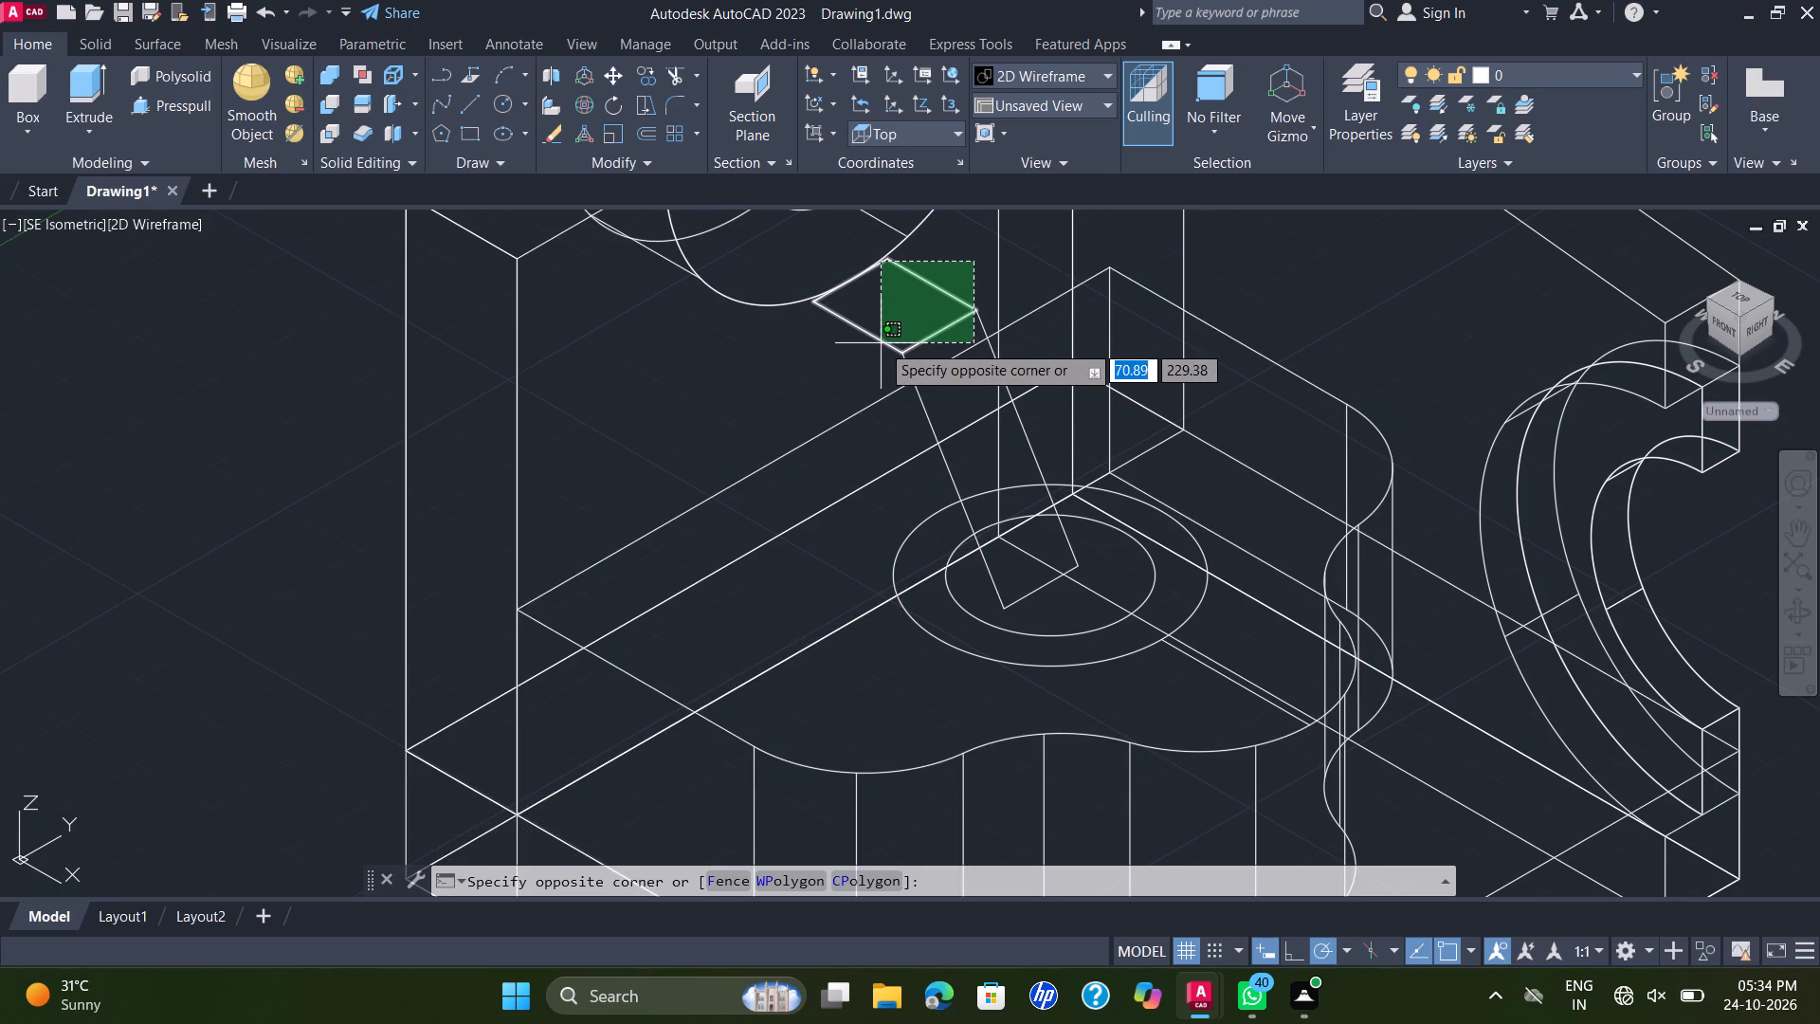
{"action": "left_click", "coordinate": [881, 344]}
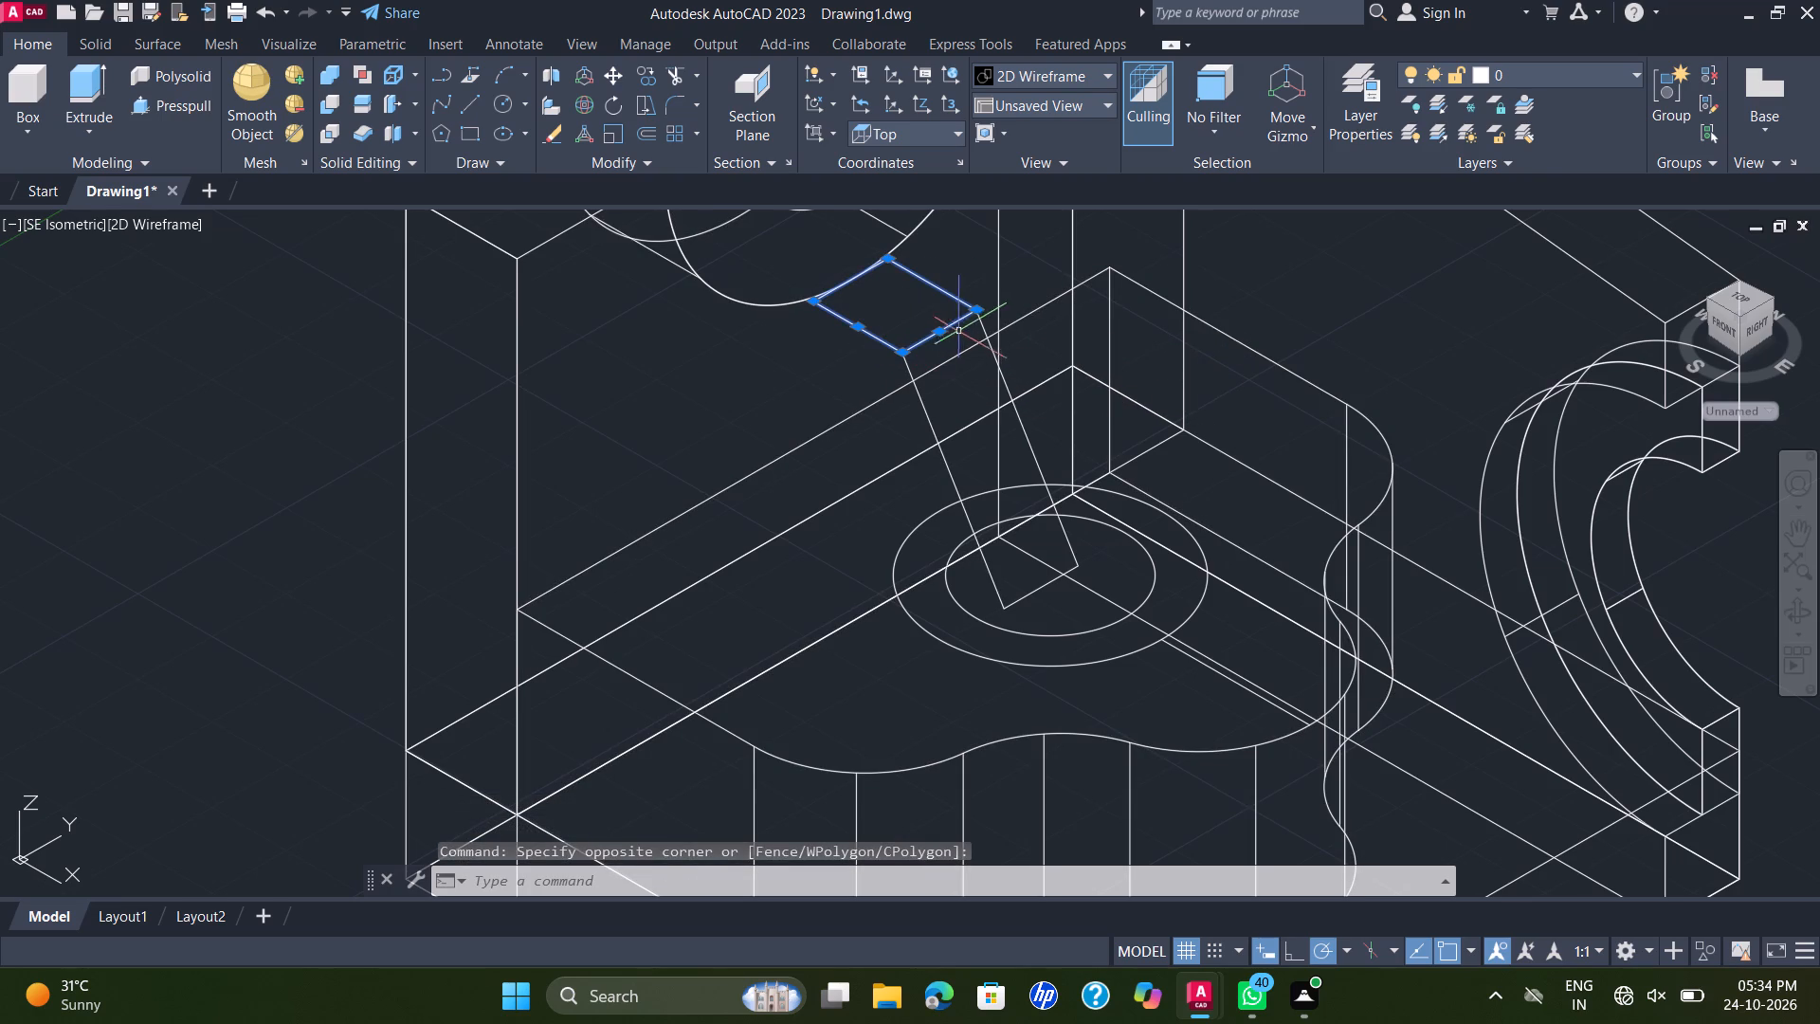
{"action": "scroll", "coordinate": [1127, 326], "scroll_direction": "down", "scroll_amount": 2}
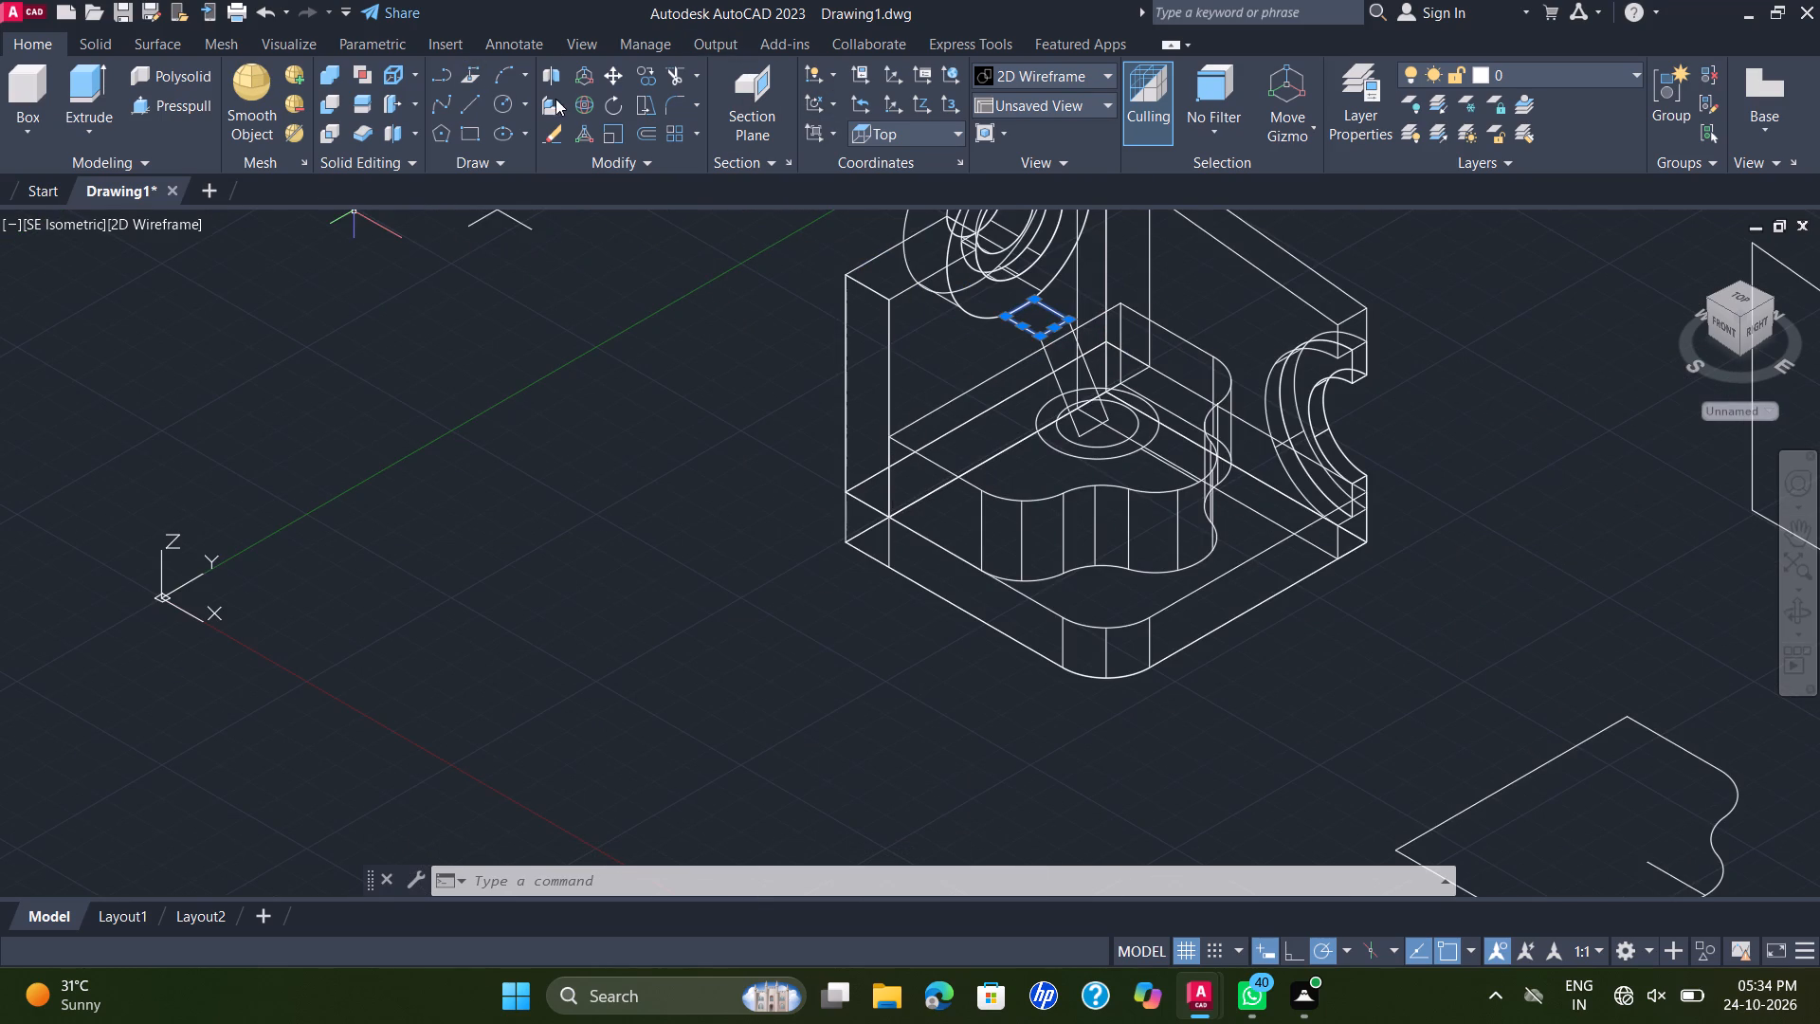
{"action": "left_click", "coordinate": [614, 79]}
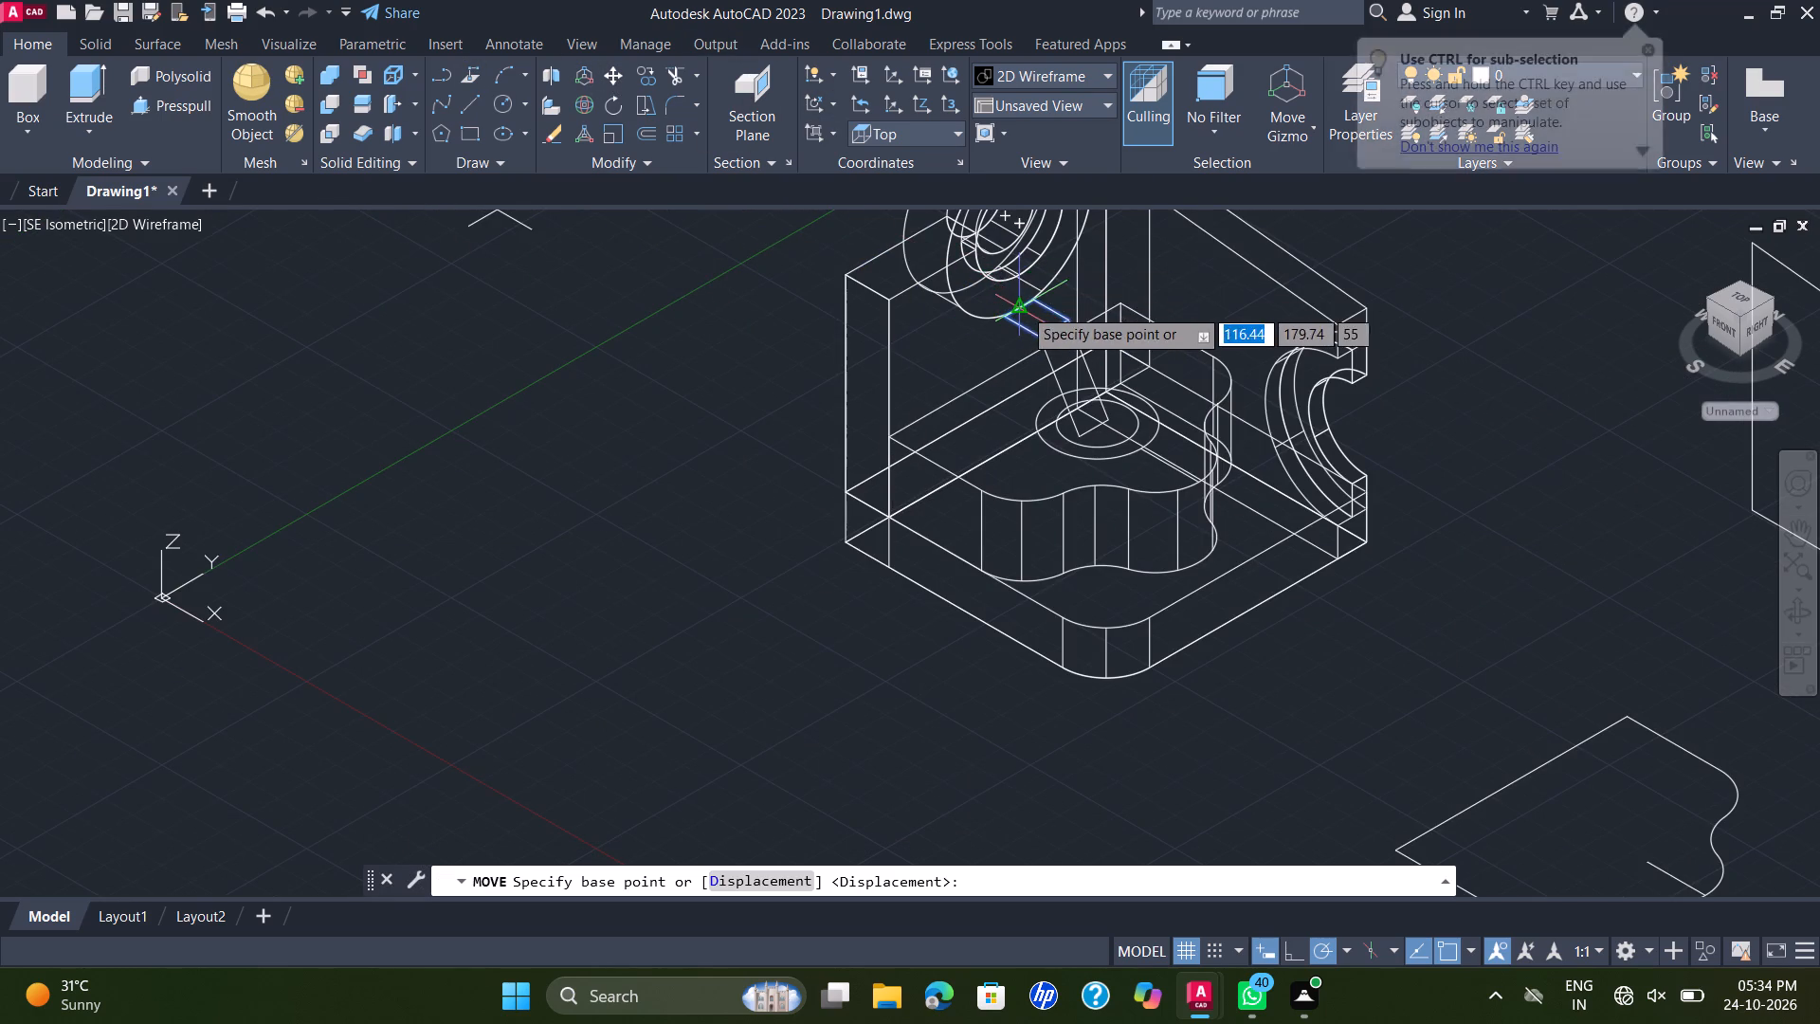
{"action": "left_click", "coordinate": [1023, 307]}
{"action": "left_click", "coordinate": [599, 417]}
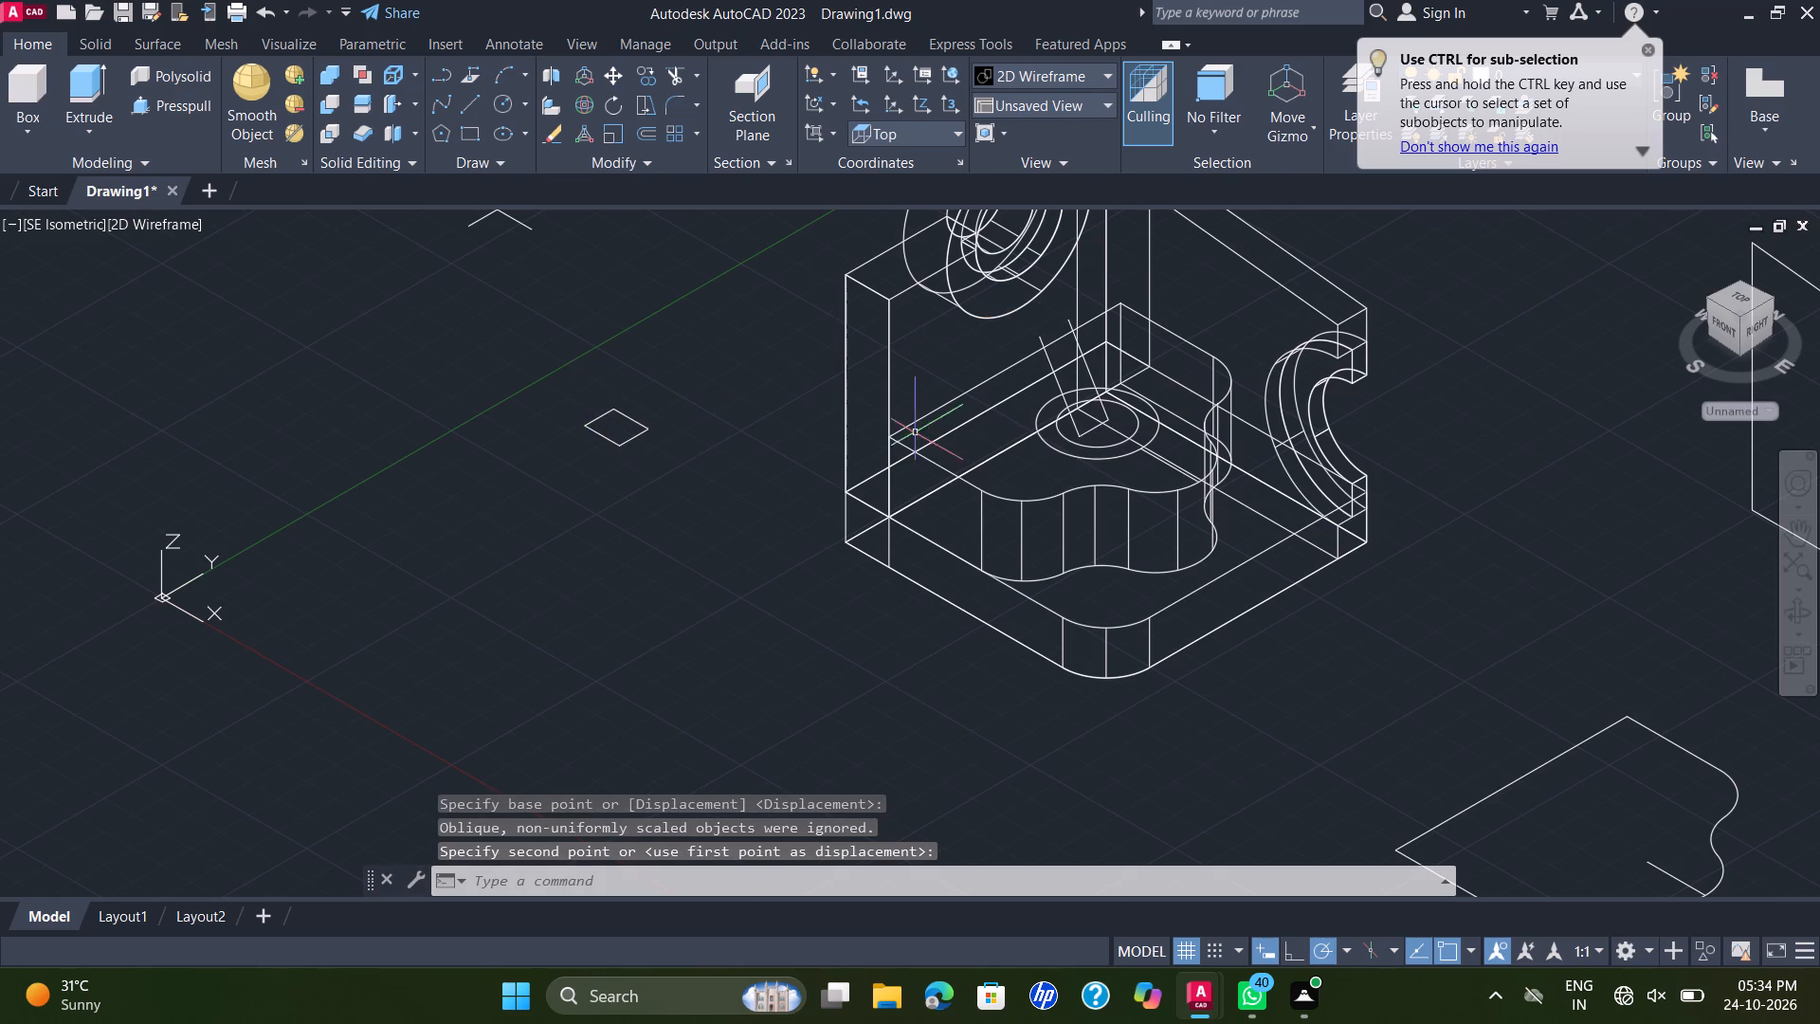
Move the nearer sloped line by its upper end to the front corner of the relocated four-sided outline.
{"action": "left_click", "coordinate": [1089, 372]}
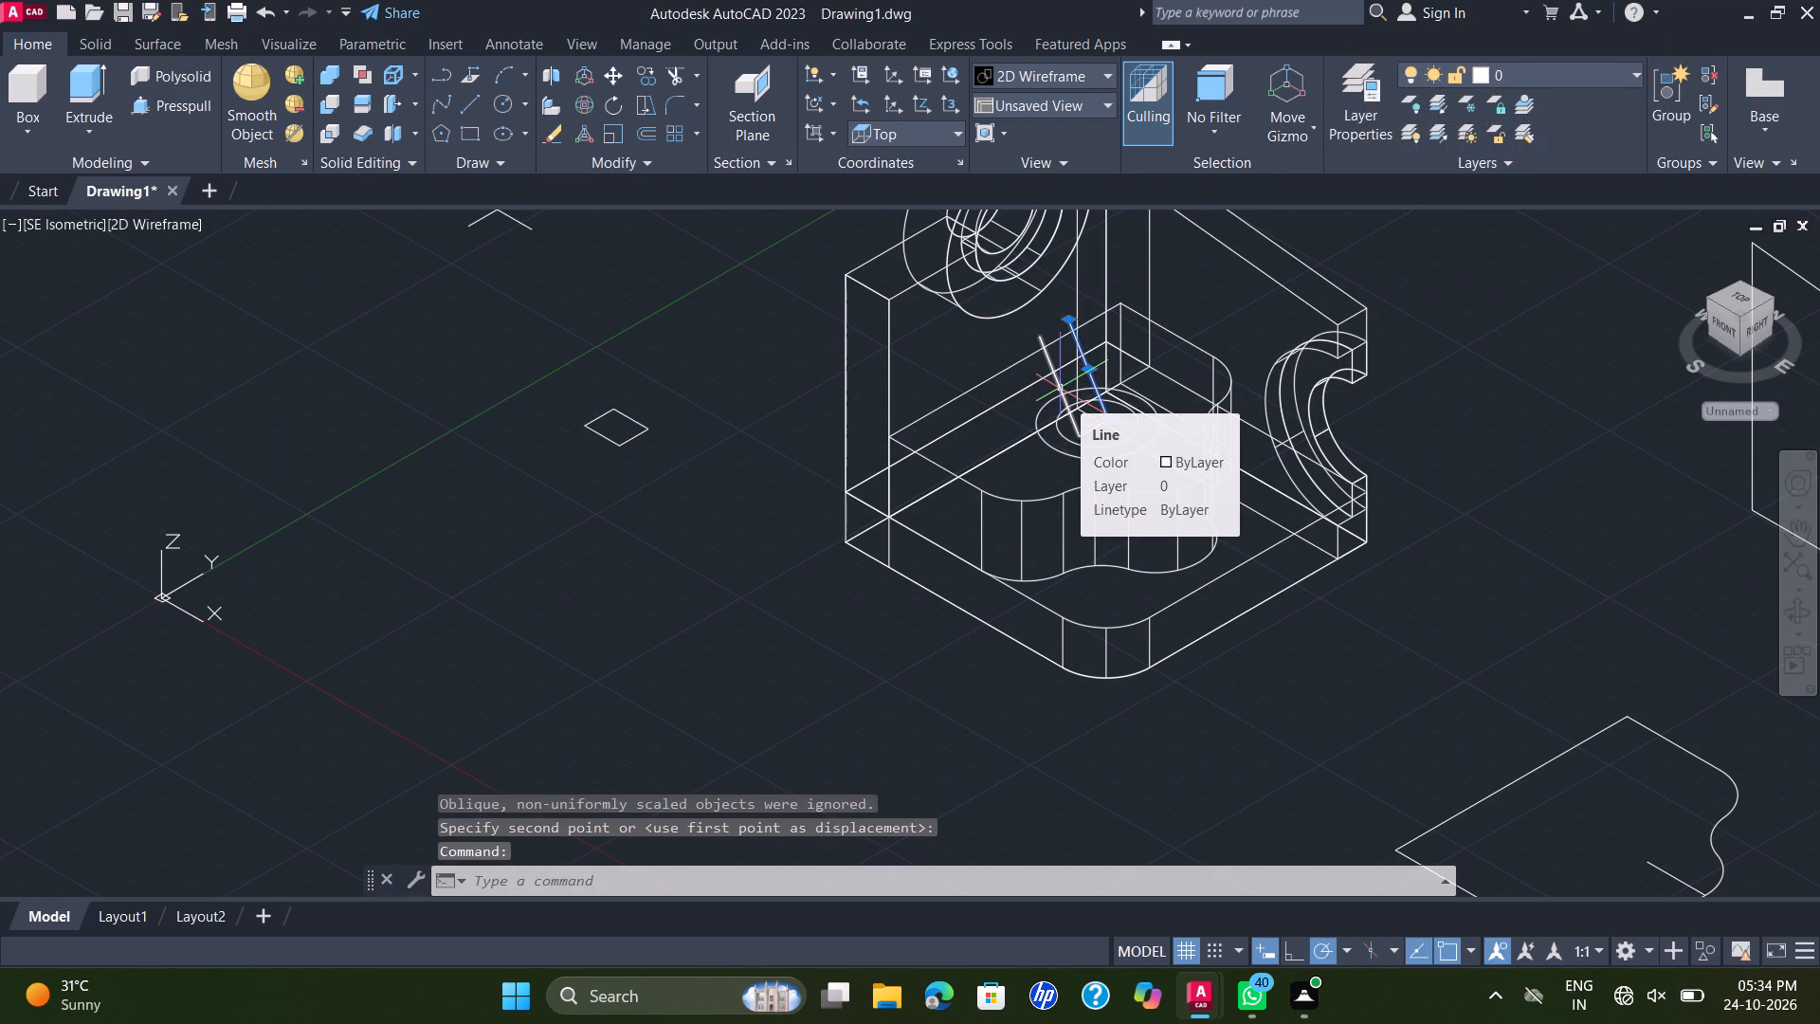
{"action": "left_click", "coordinate": [1058, 388]}
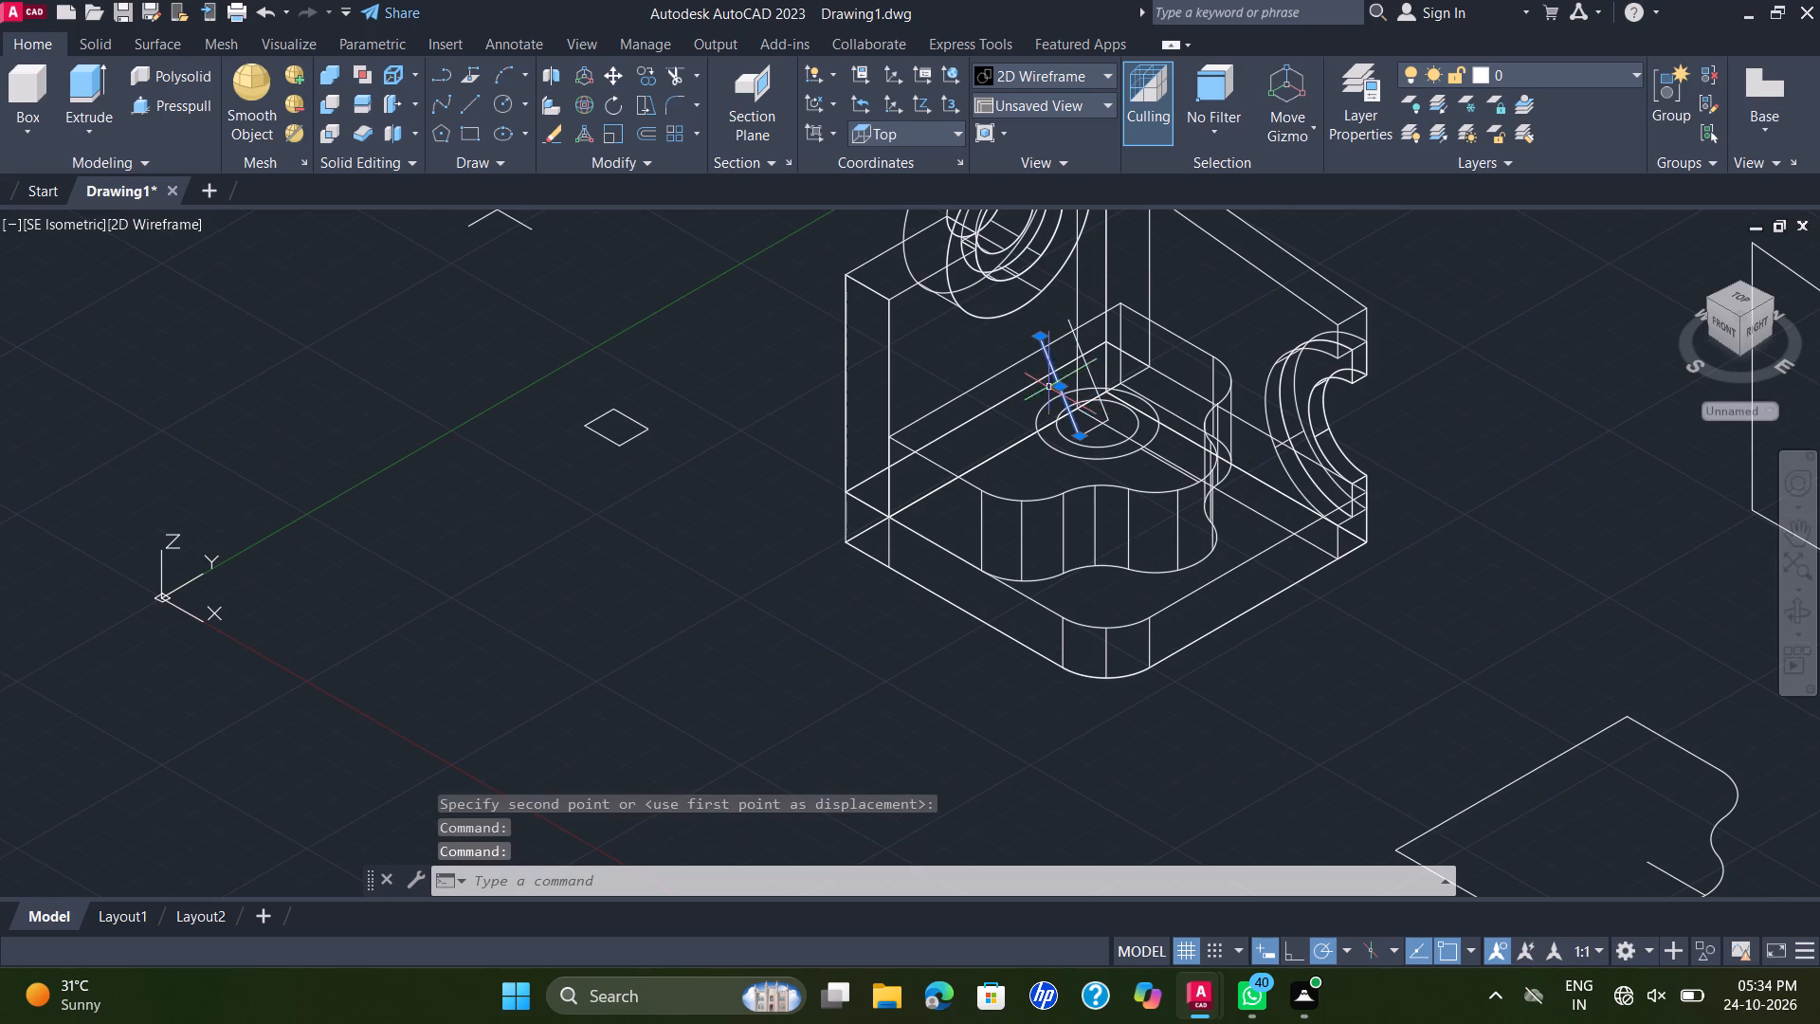
{"action": "left_click", "coordinate": [611, 82]}
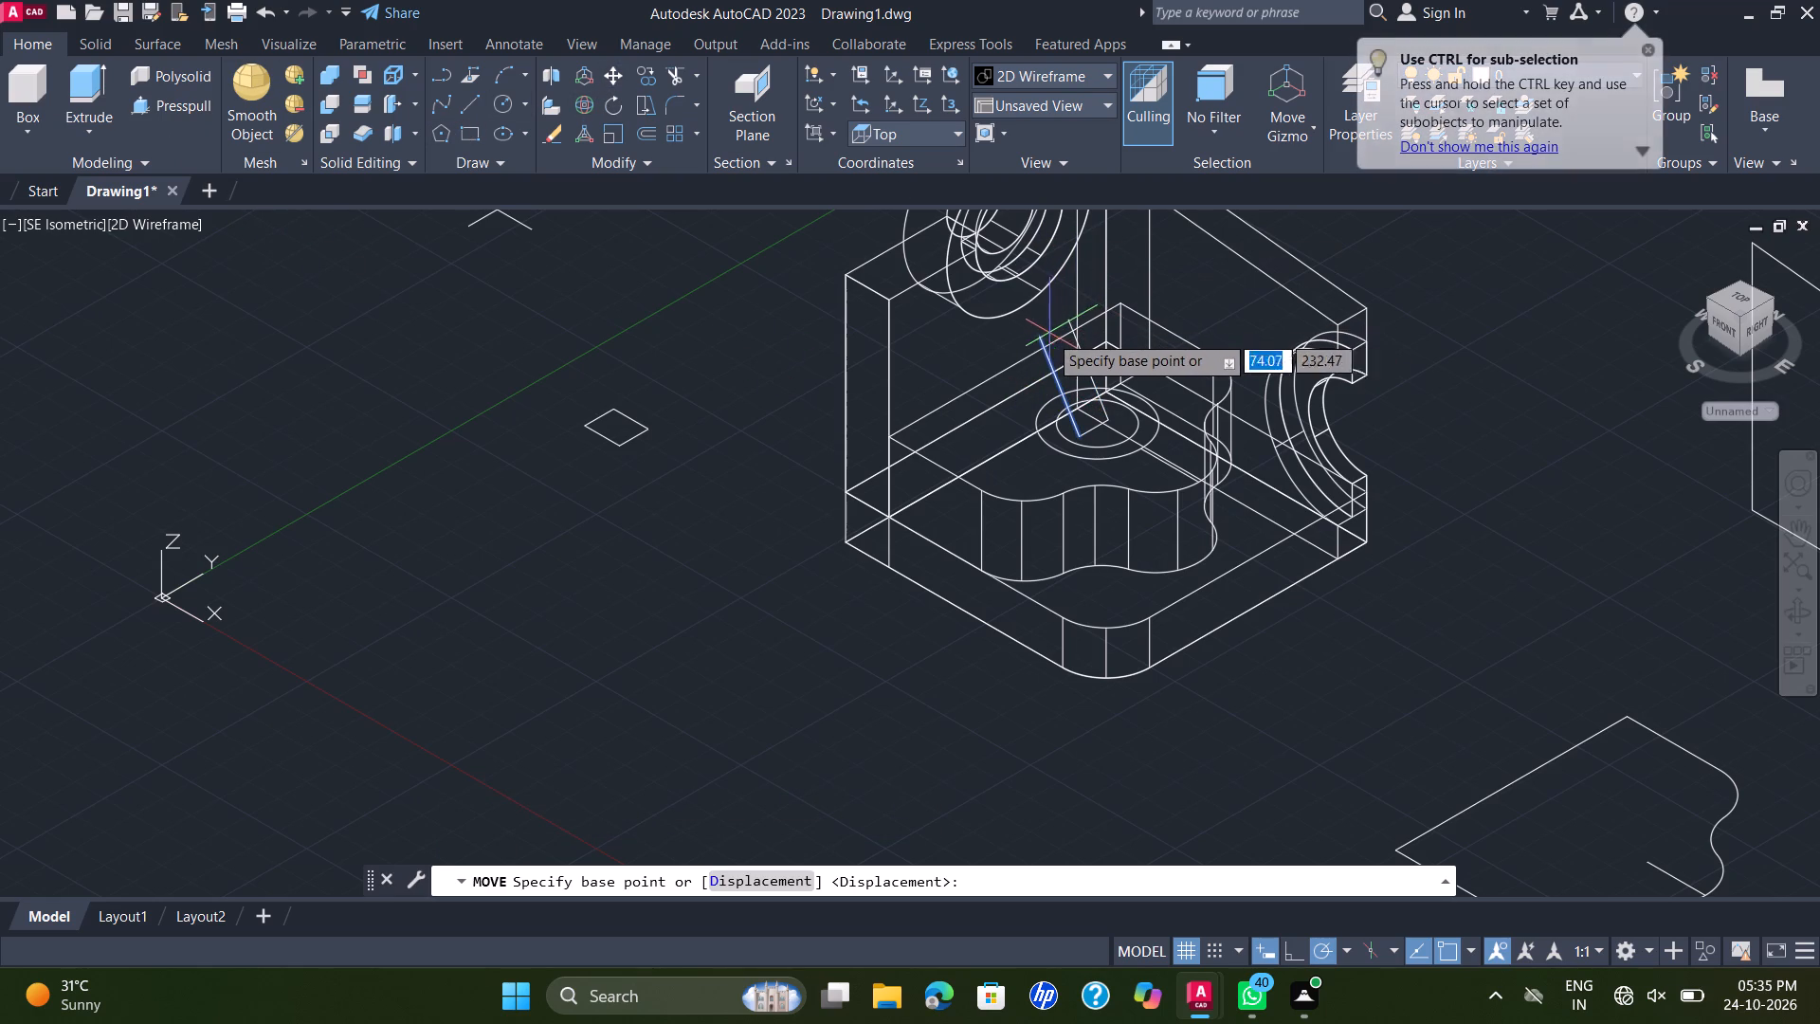
{"action": "left_click", "coordinate": [1036, 342]}
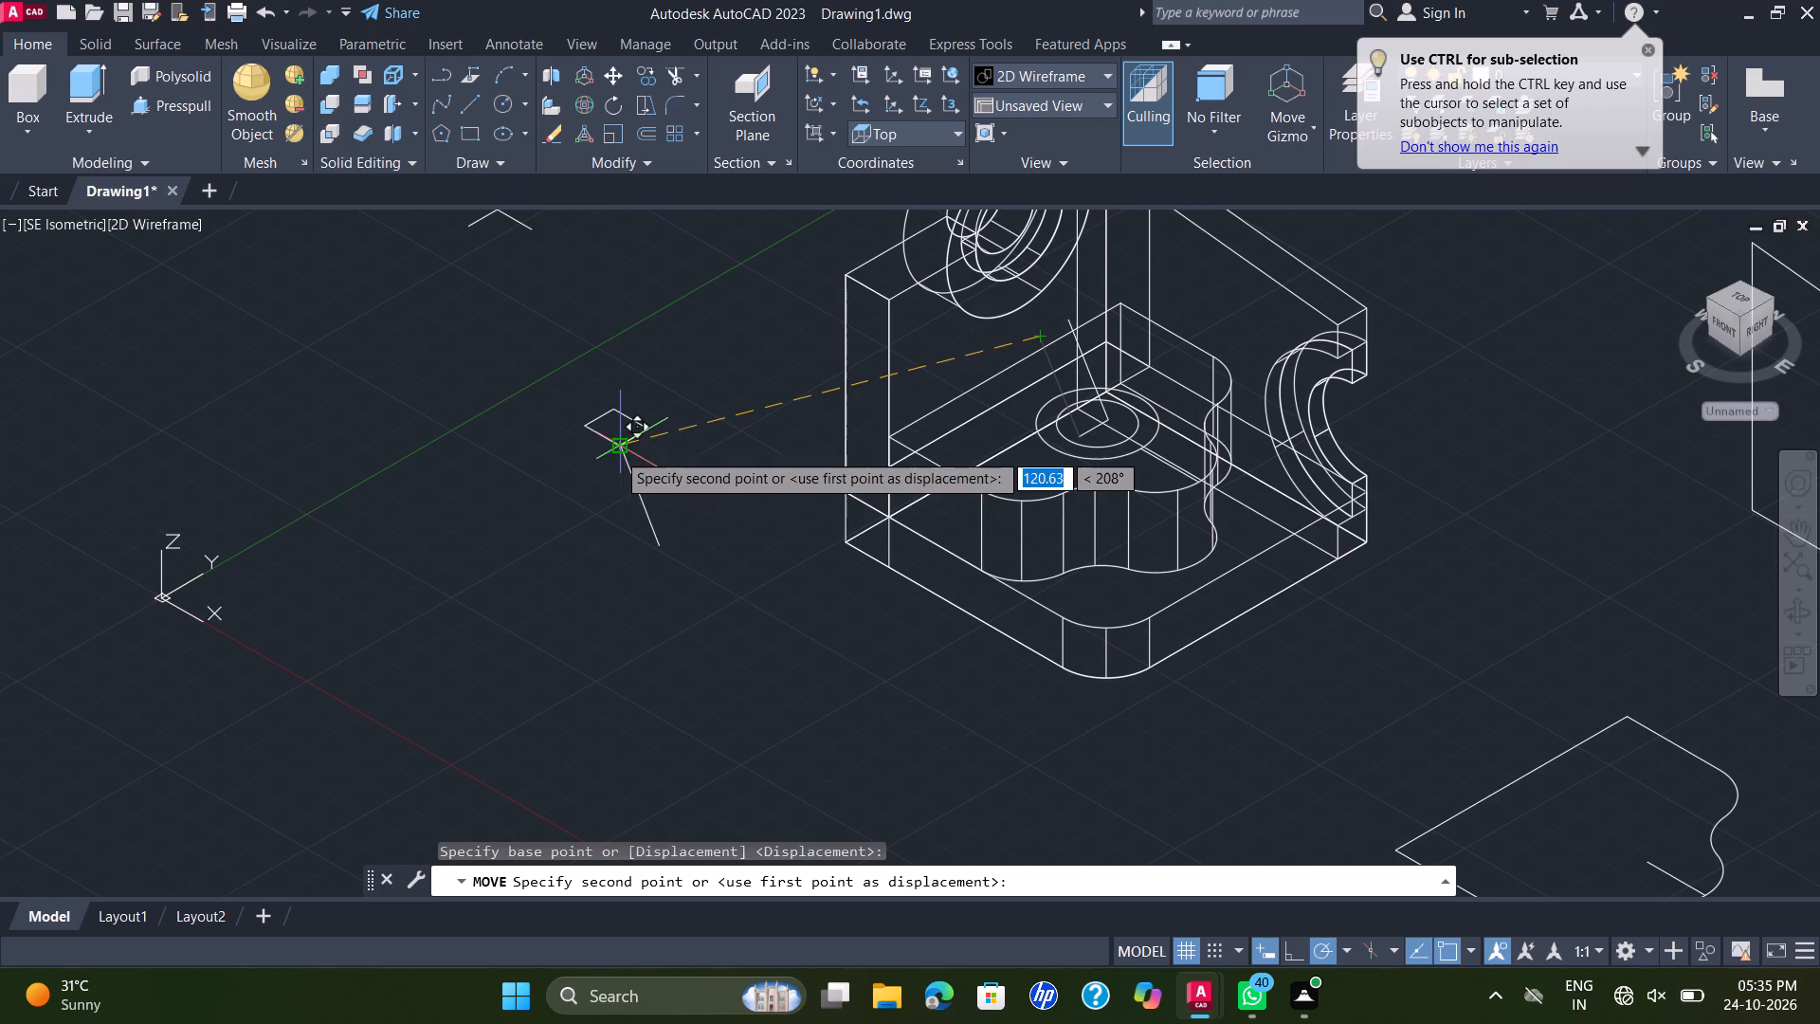
{"action": "left_click", "coordinate": [616, 448]}
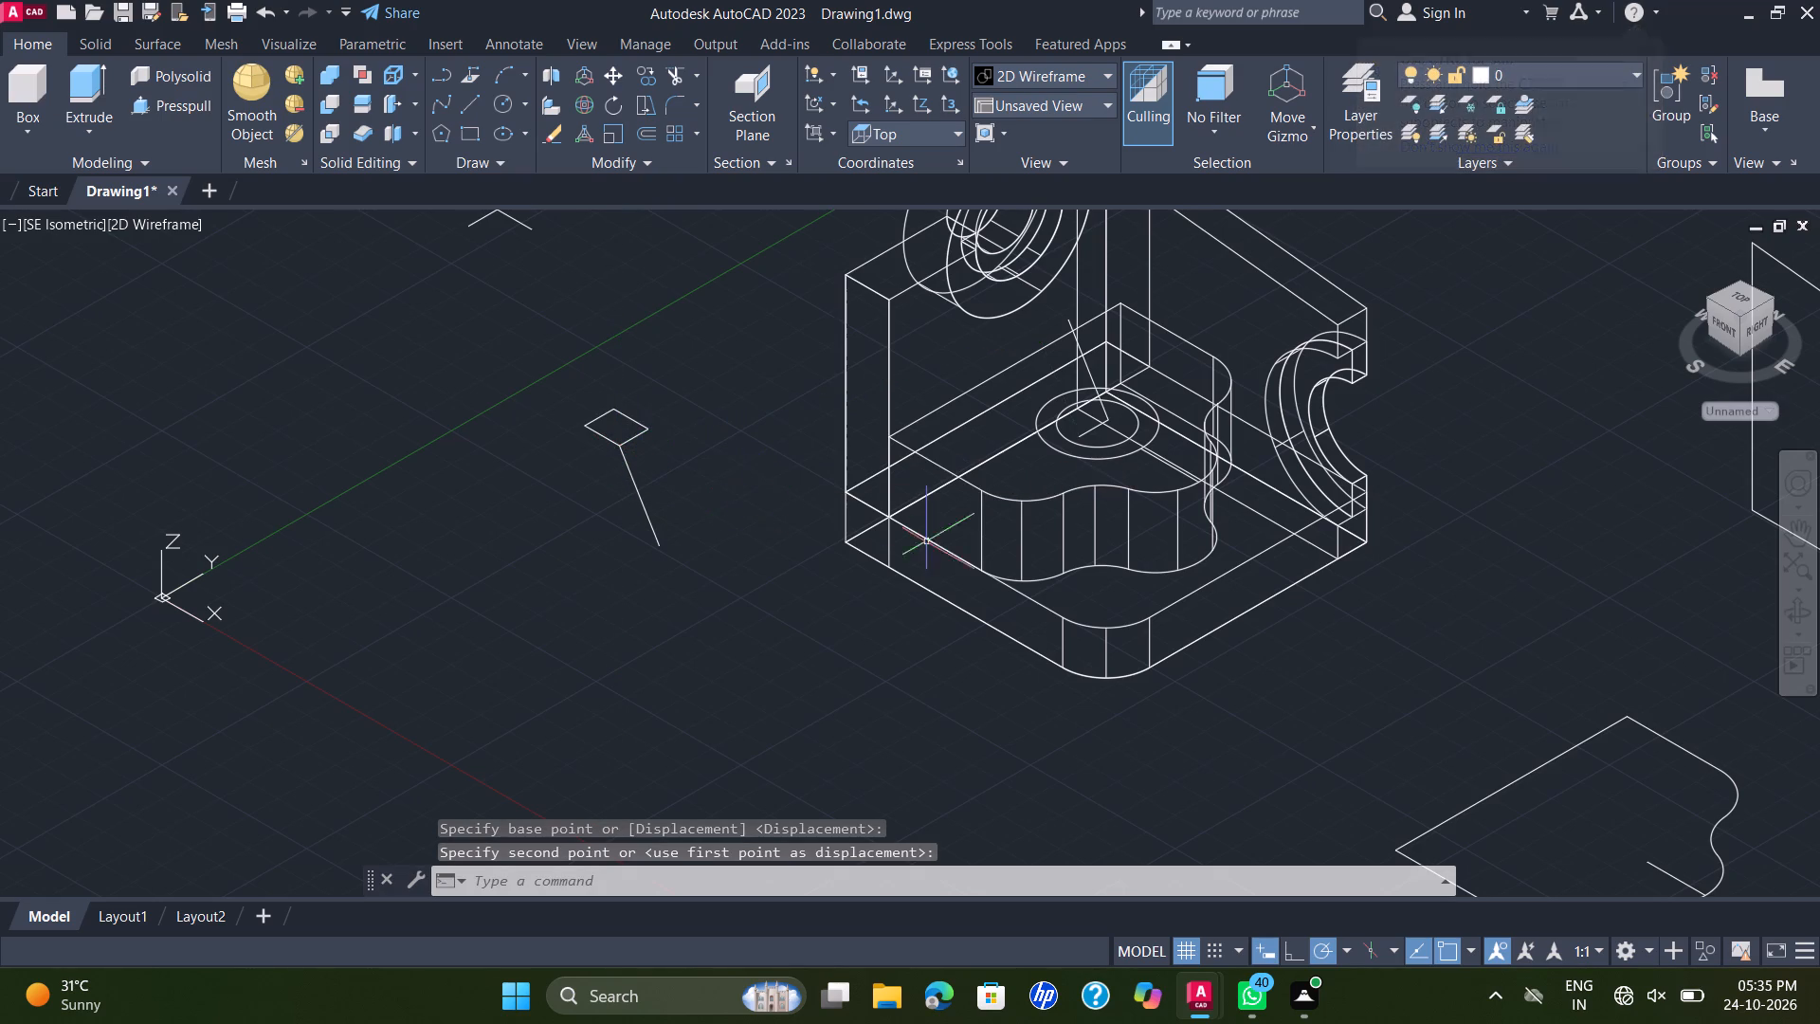
Erase the remaining sloped line and the 10-long segment inside the block's circles.
{"action": "left_click", "coordinate": [1097, 382]}
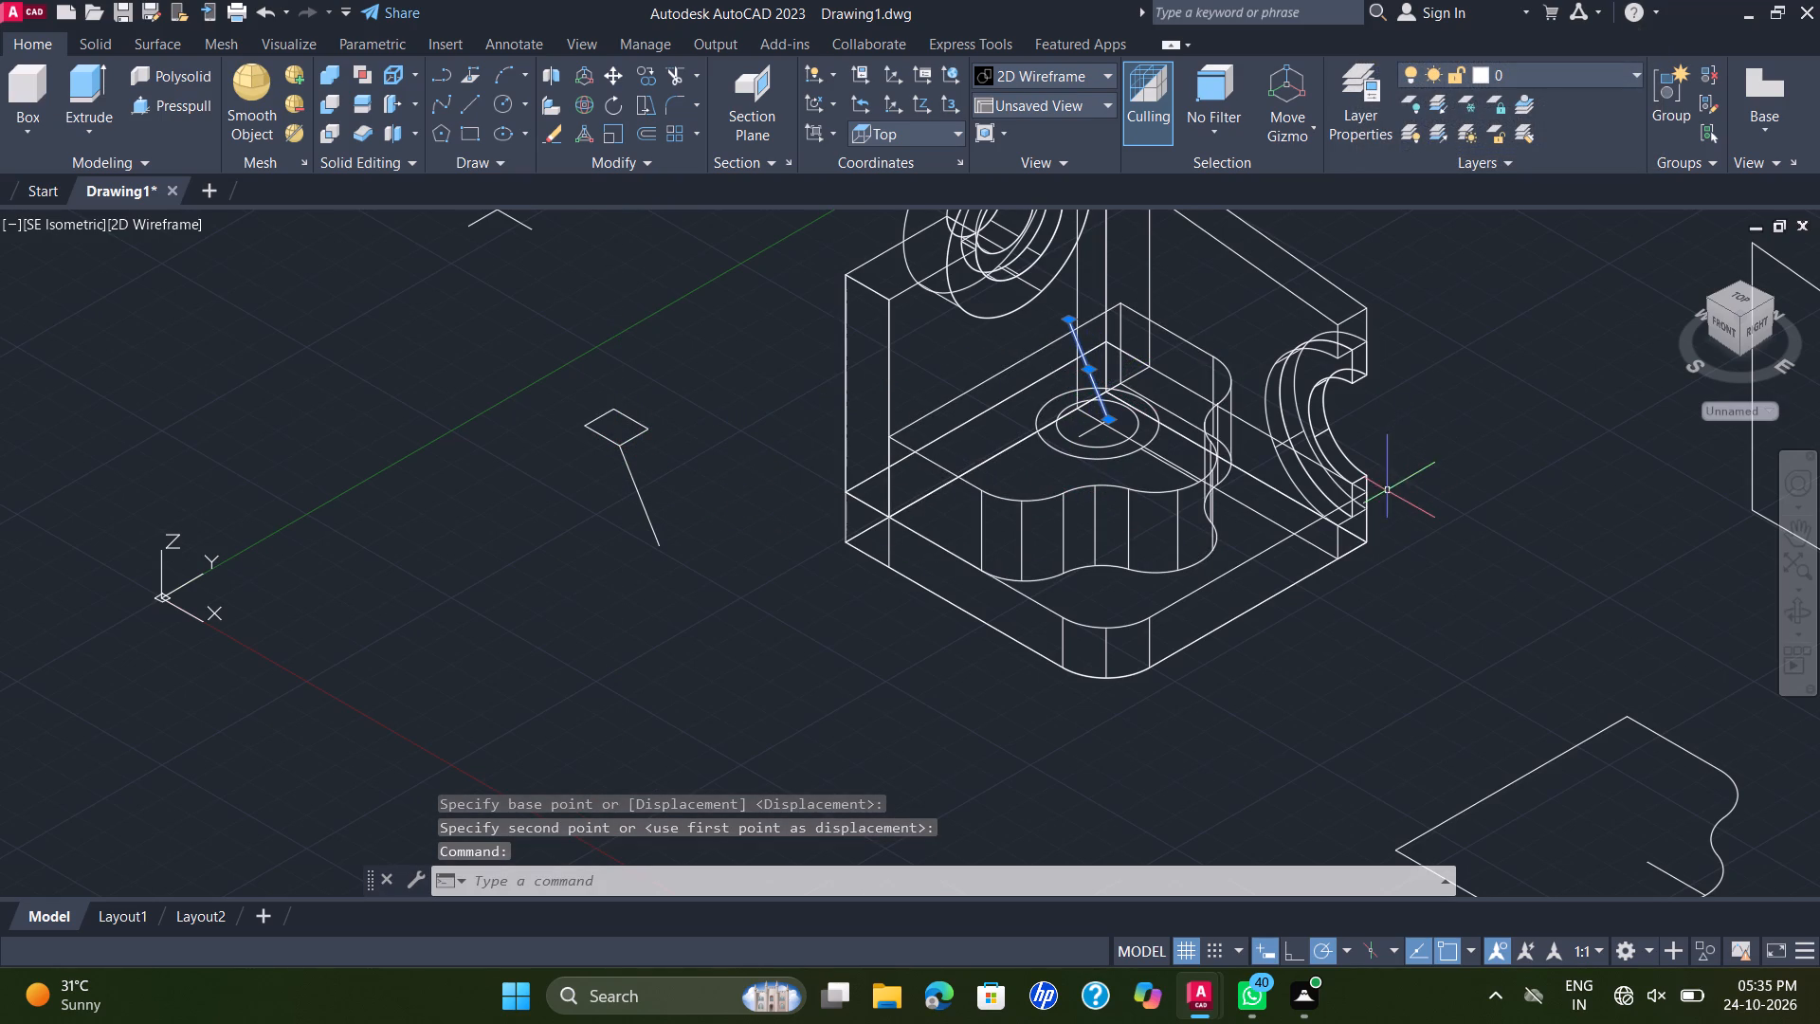
{"action": "key", "text": "Delete"}
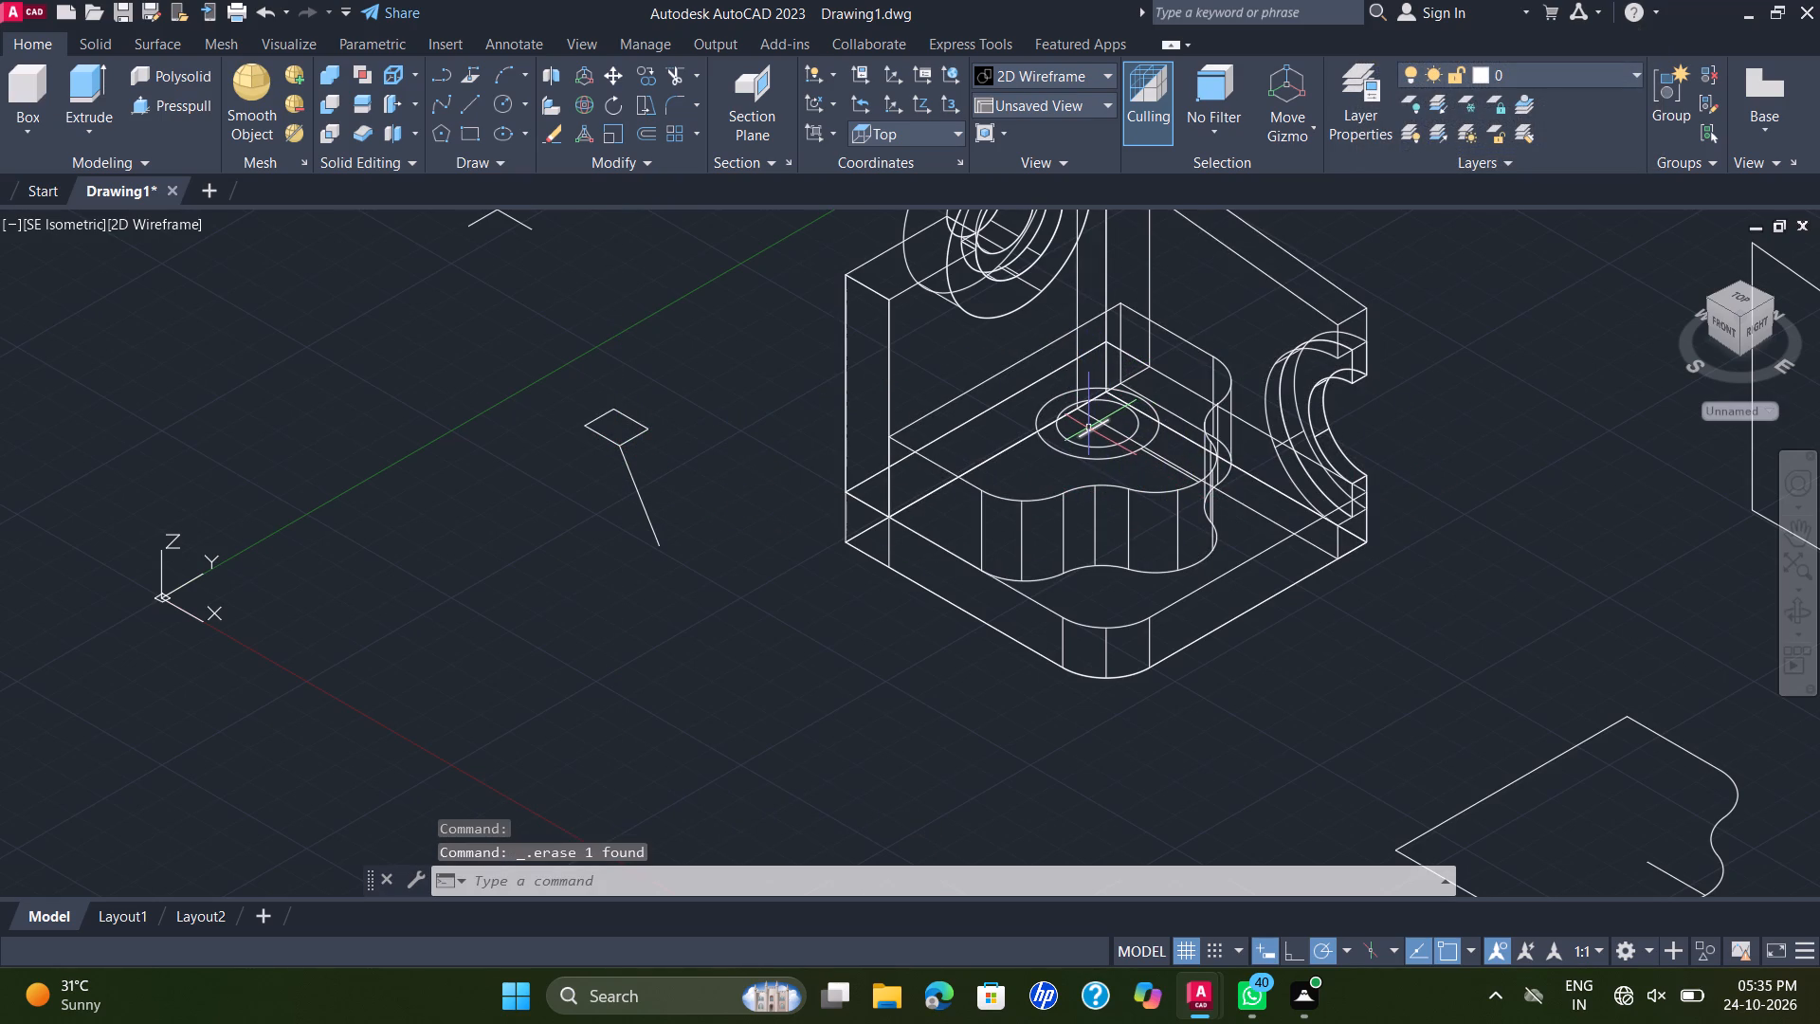
{"action": "left_click", "coordinate": [1088, 428]}
{"action": "key", "text": "Delete"}
Draw a vertical line downward from the relocated outline's corner on the side opposite the sloped line.
{"action": "left_click", "coordinate": [470, 104]}
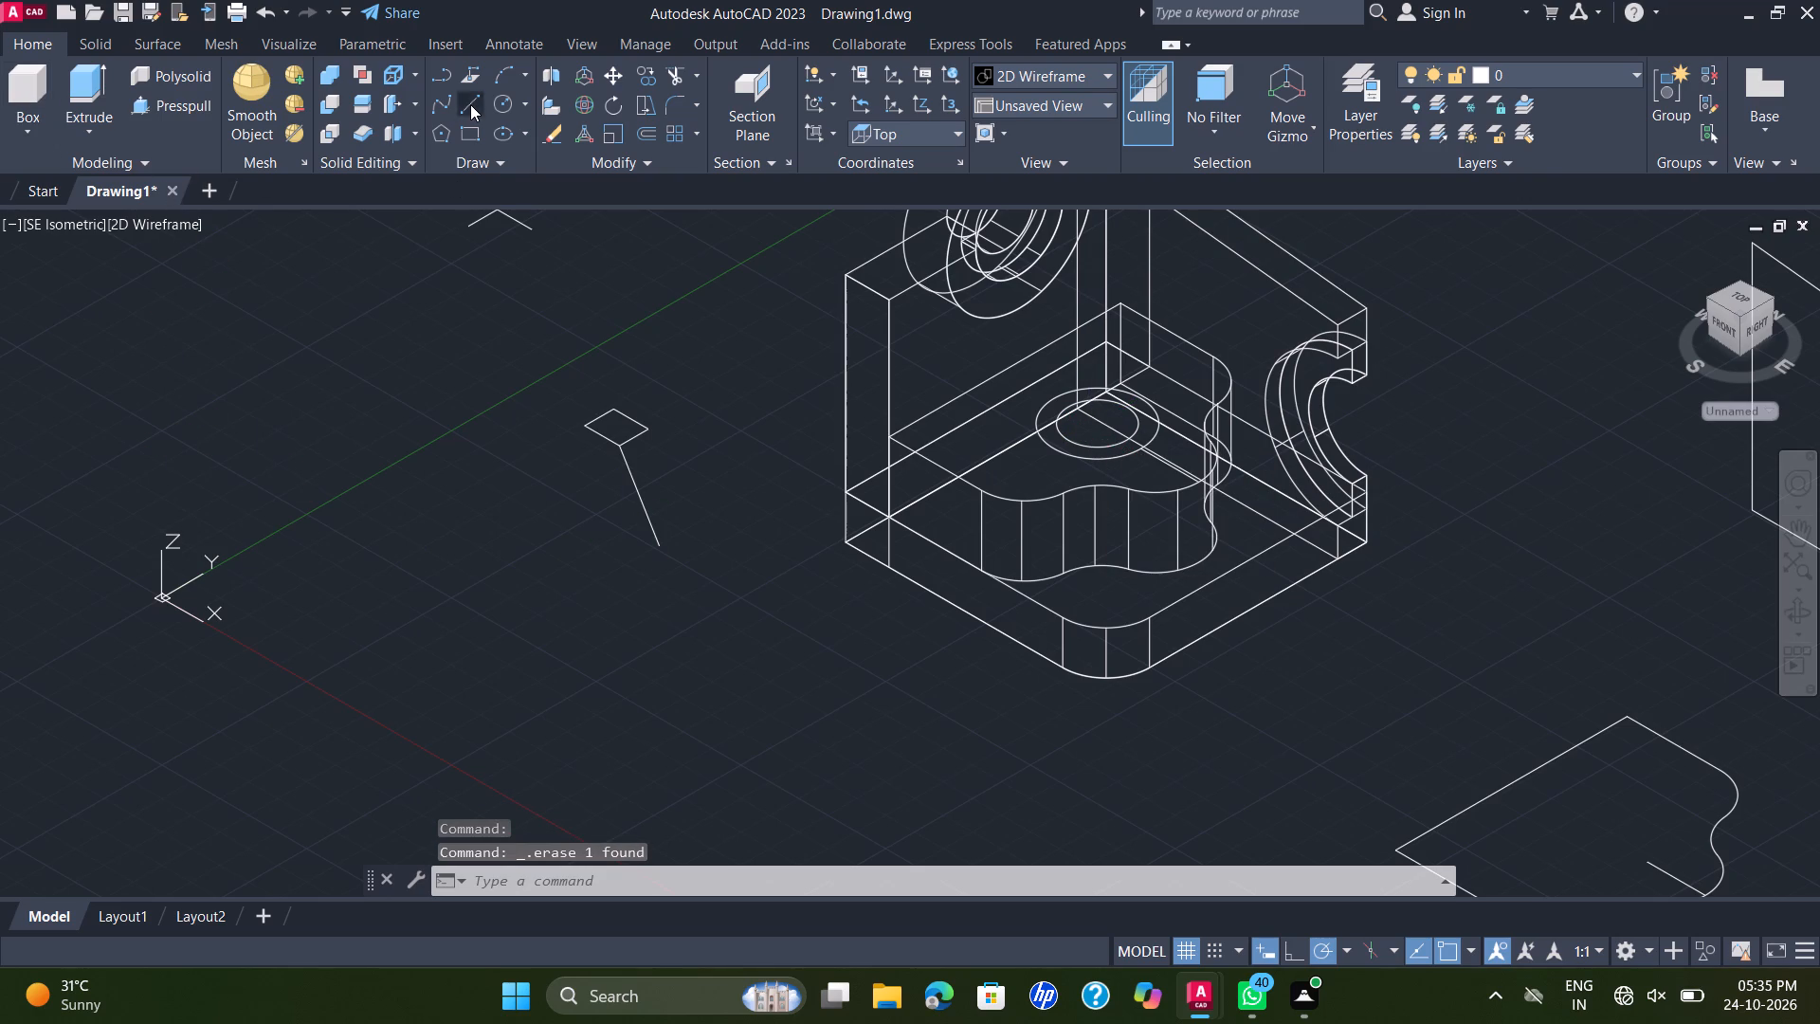
{"action": "left_click", "coordinate": [584, 421]}
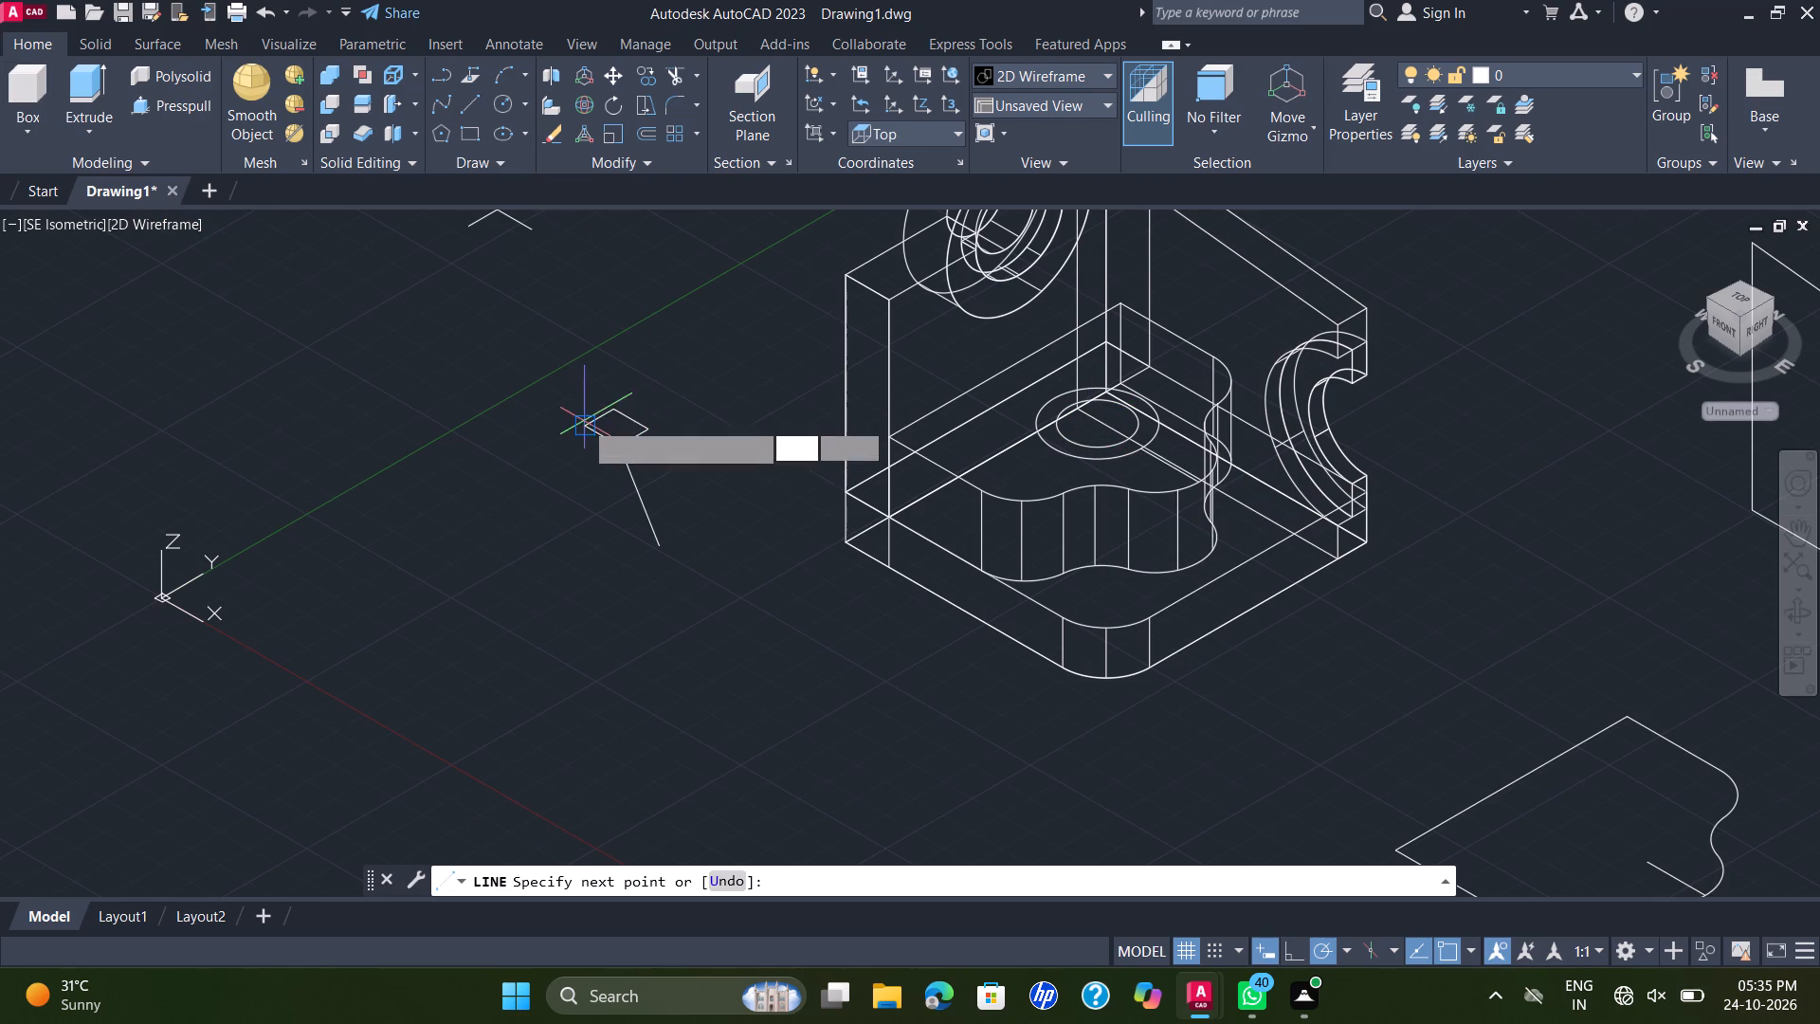
{"action": "left_click", "coordinate": [584, 551]}
{"action": "key", "text": "Escape"}
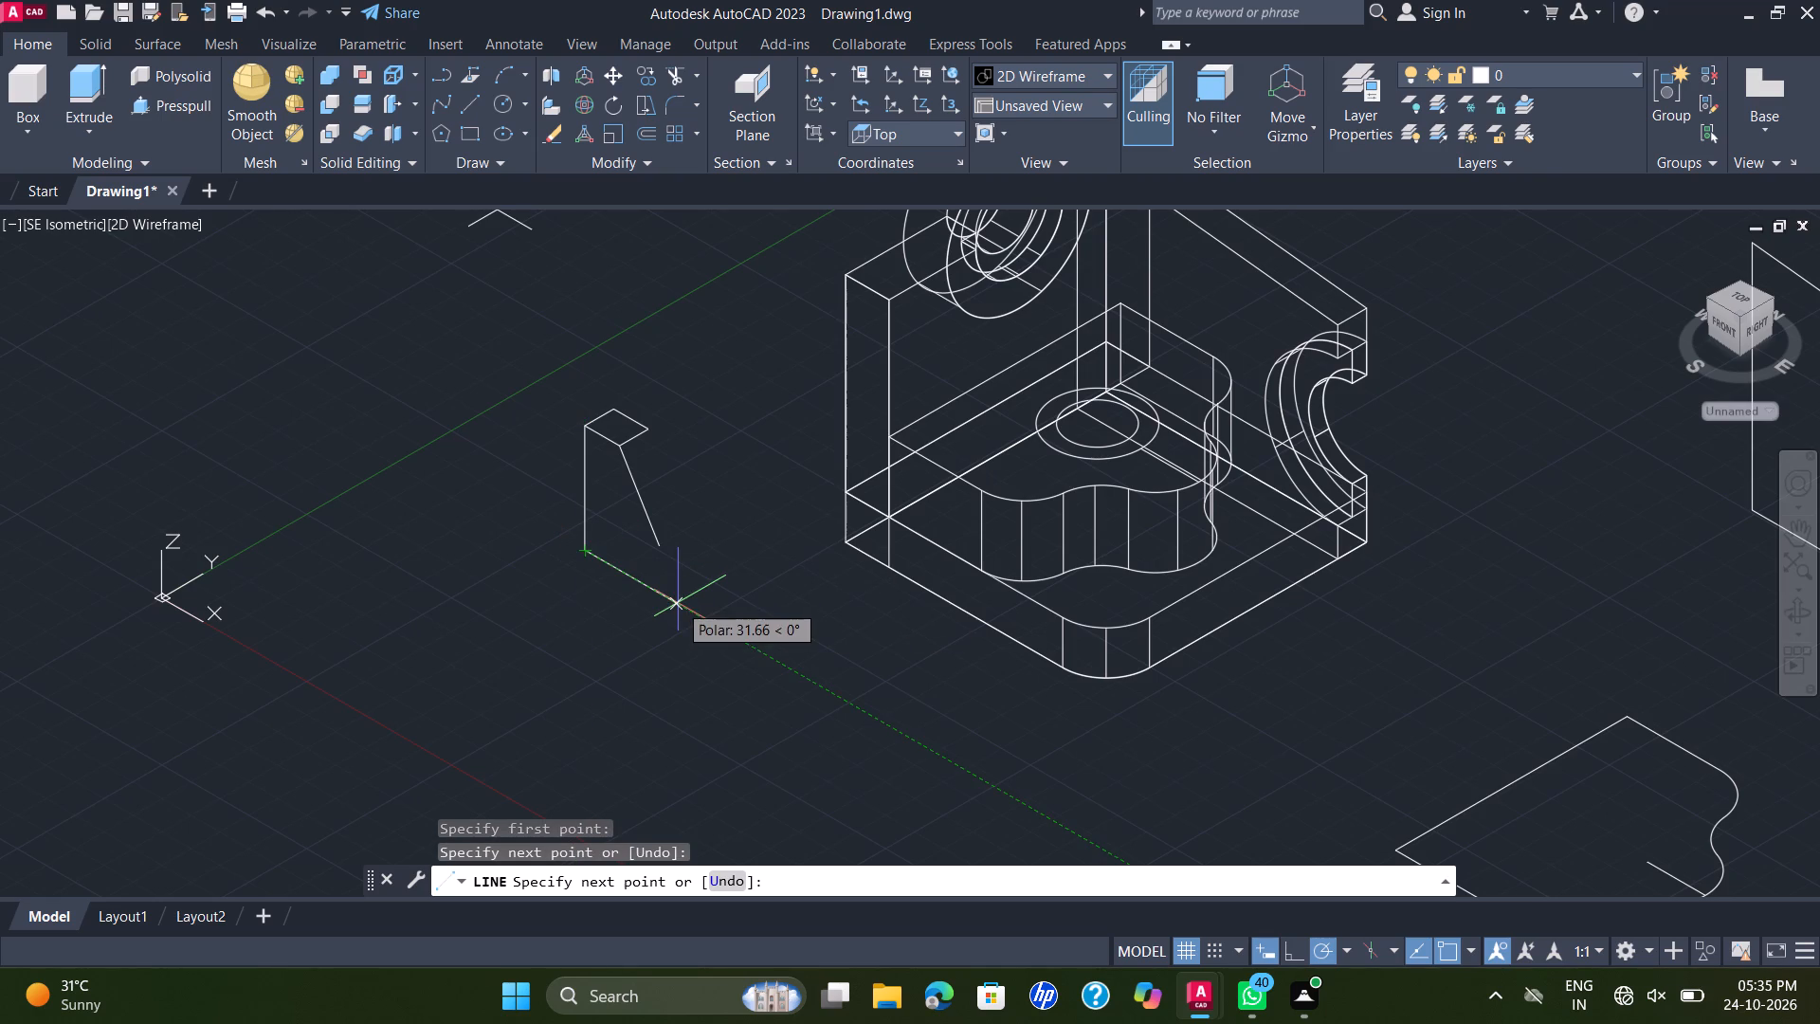
Draw a line from the sloped line's lower end back along the X direction, extending past the vertical line.
{"action": "key", "text": "space"}
{"action": "left_click", "coordinate": [658, 549]}
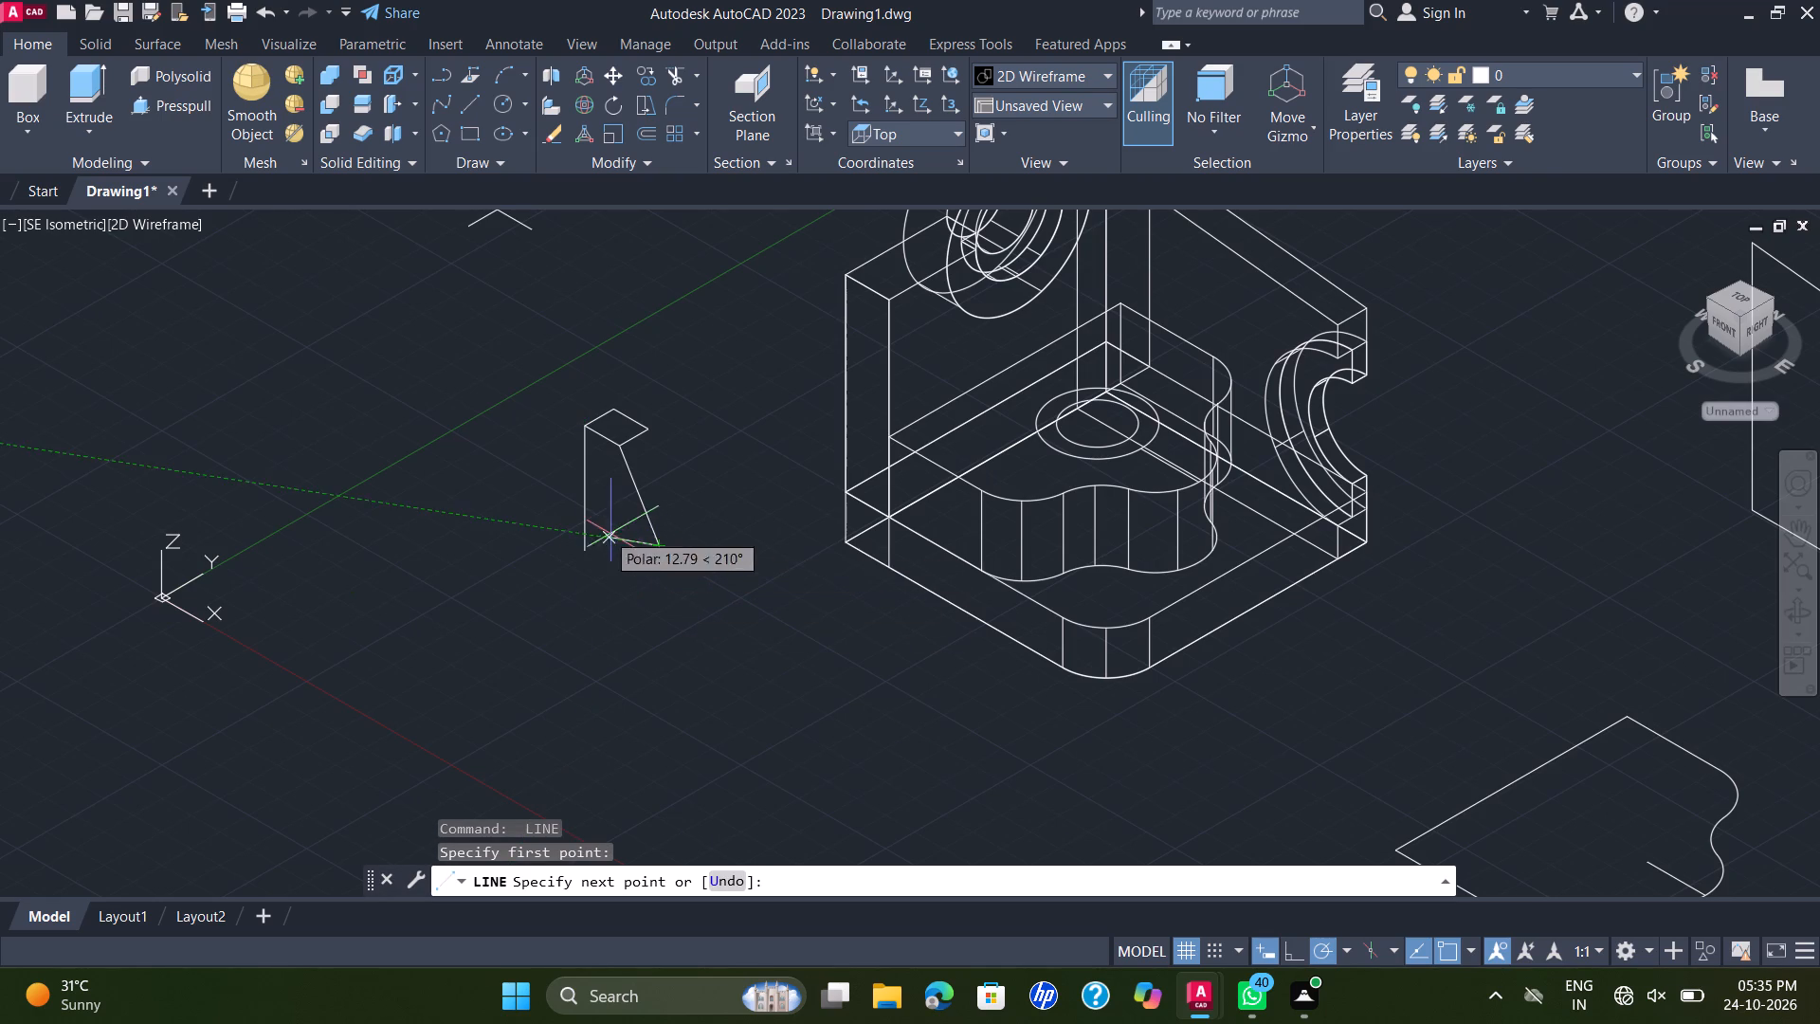
{"action": "left_click", "coordinate": [555, 473]}
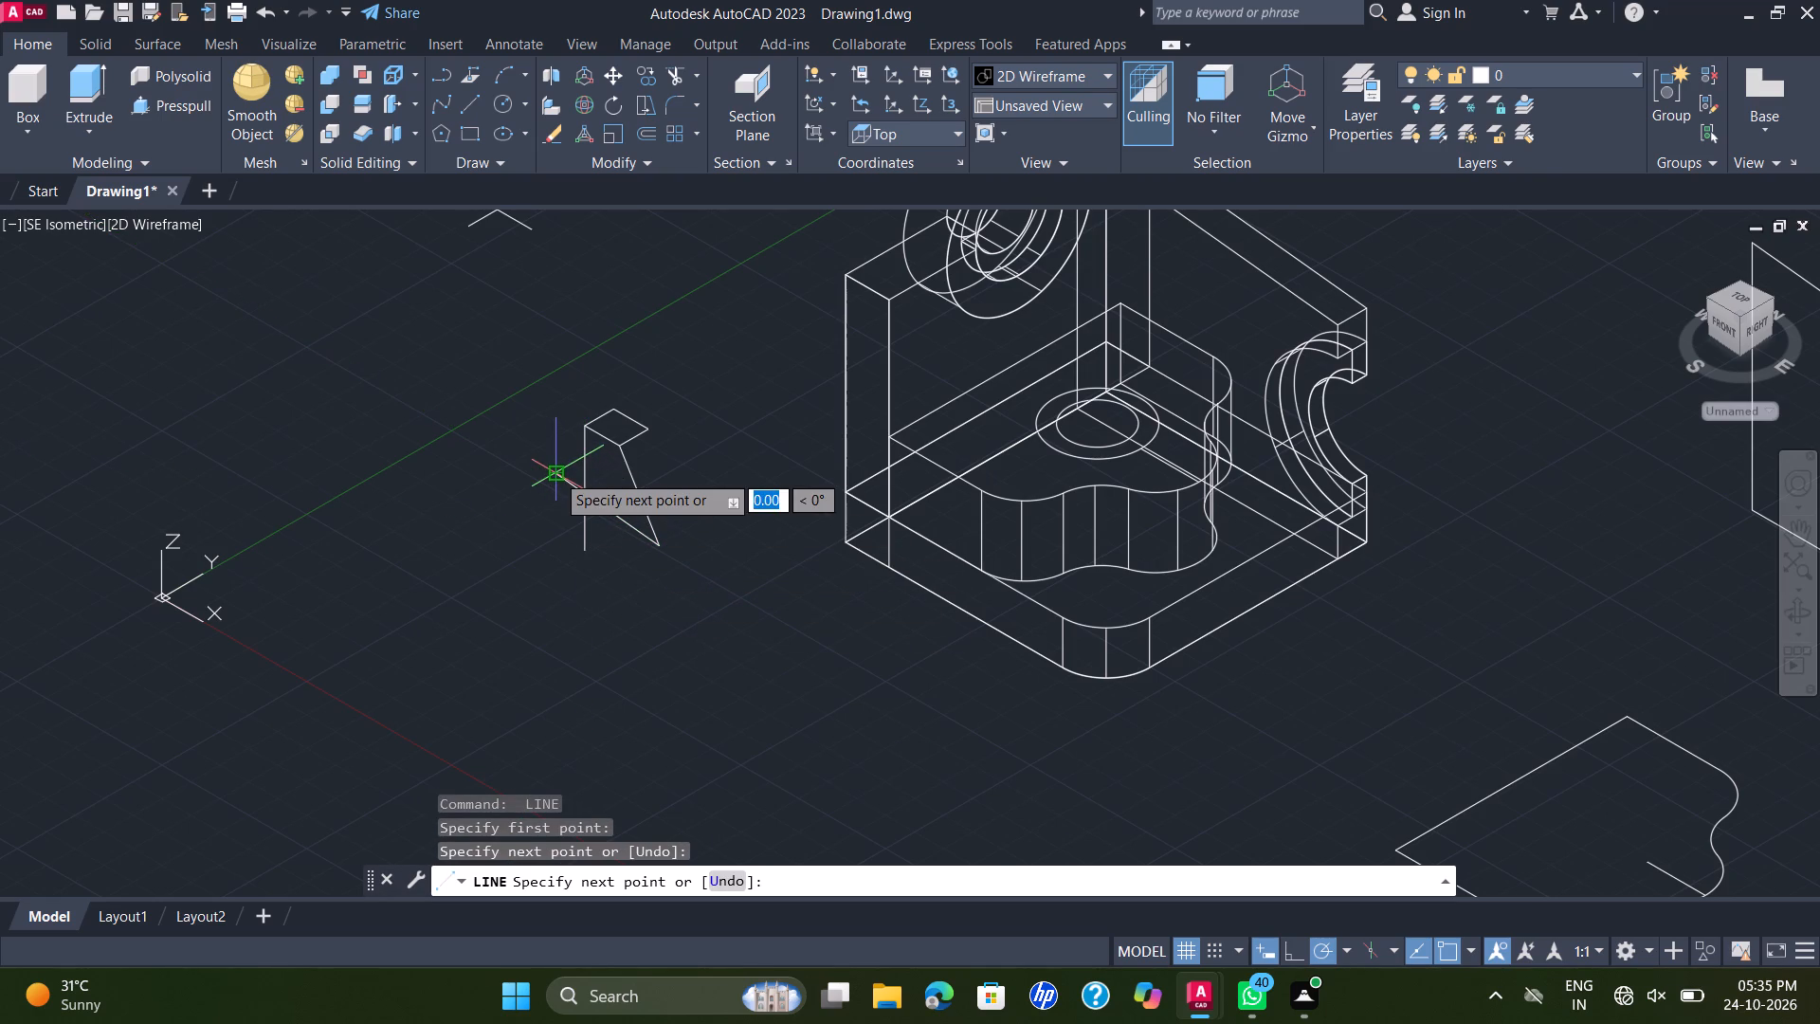
{"action": "key", "text": "ctrl+z"}
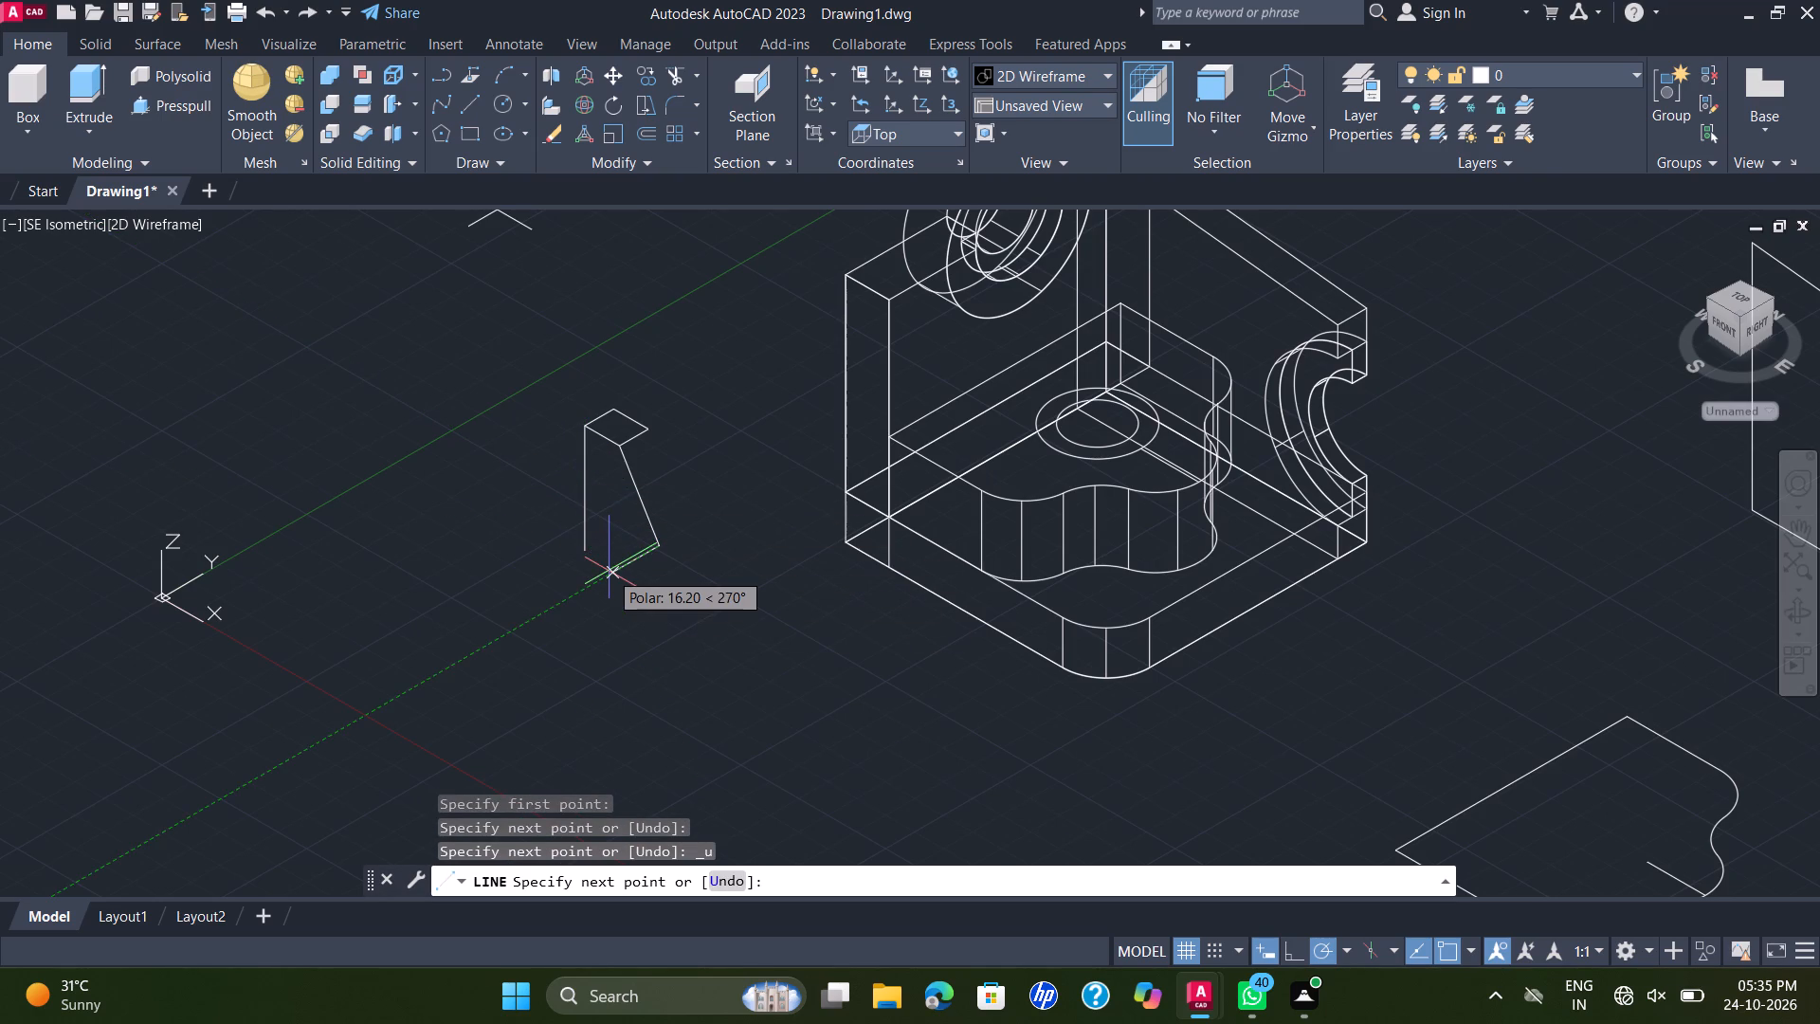
{"action": "double_click", "coordinate": [526, 479]}
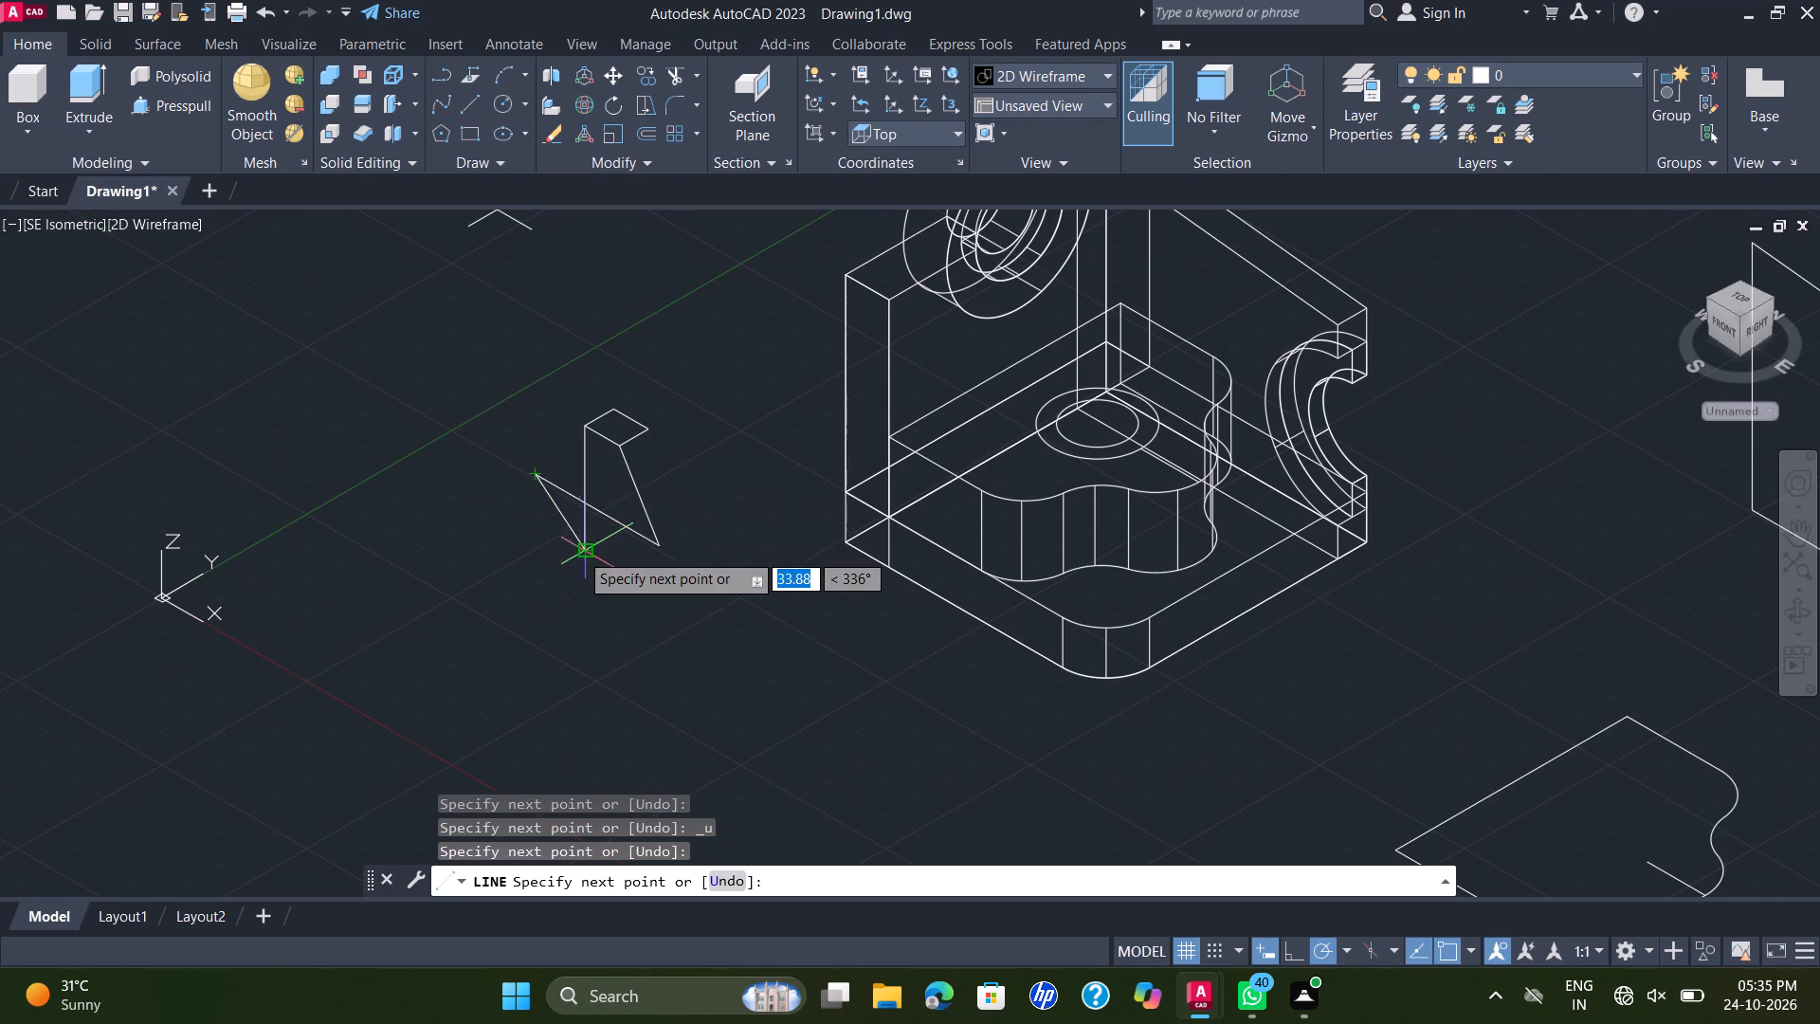
{"action": "key", "text": "Escape"}
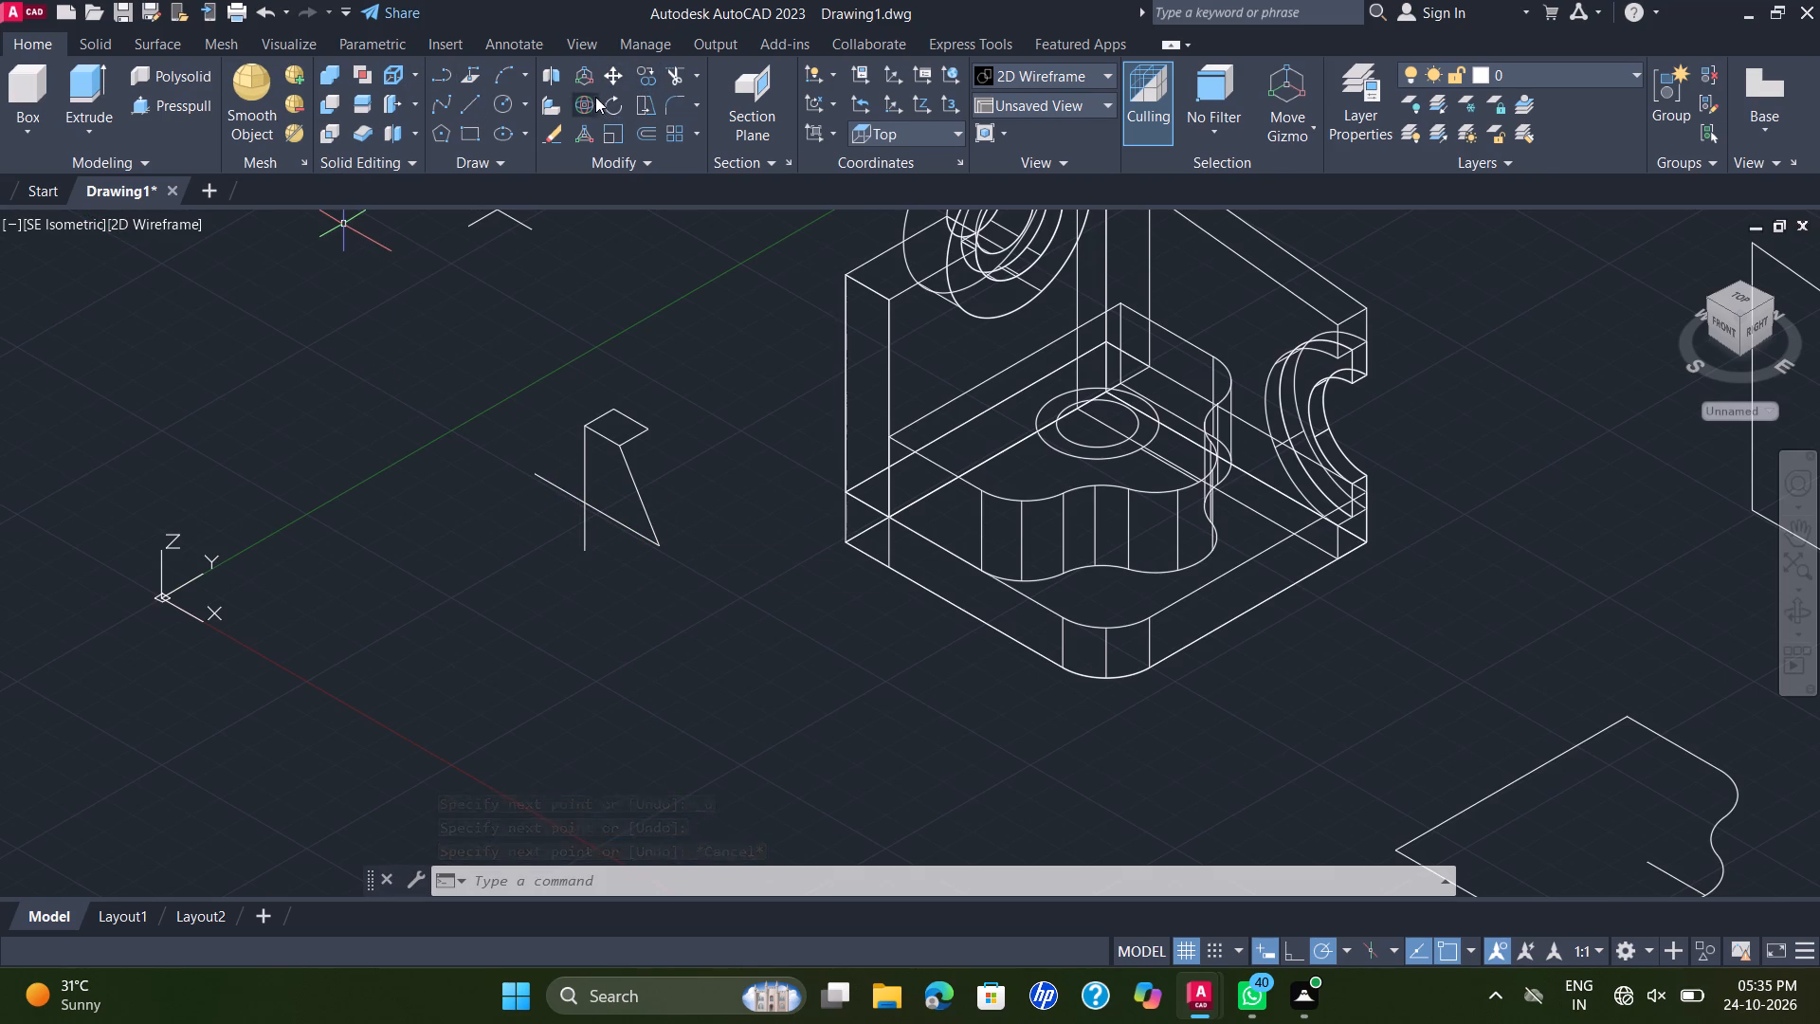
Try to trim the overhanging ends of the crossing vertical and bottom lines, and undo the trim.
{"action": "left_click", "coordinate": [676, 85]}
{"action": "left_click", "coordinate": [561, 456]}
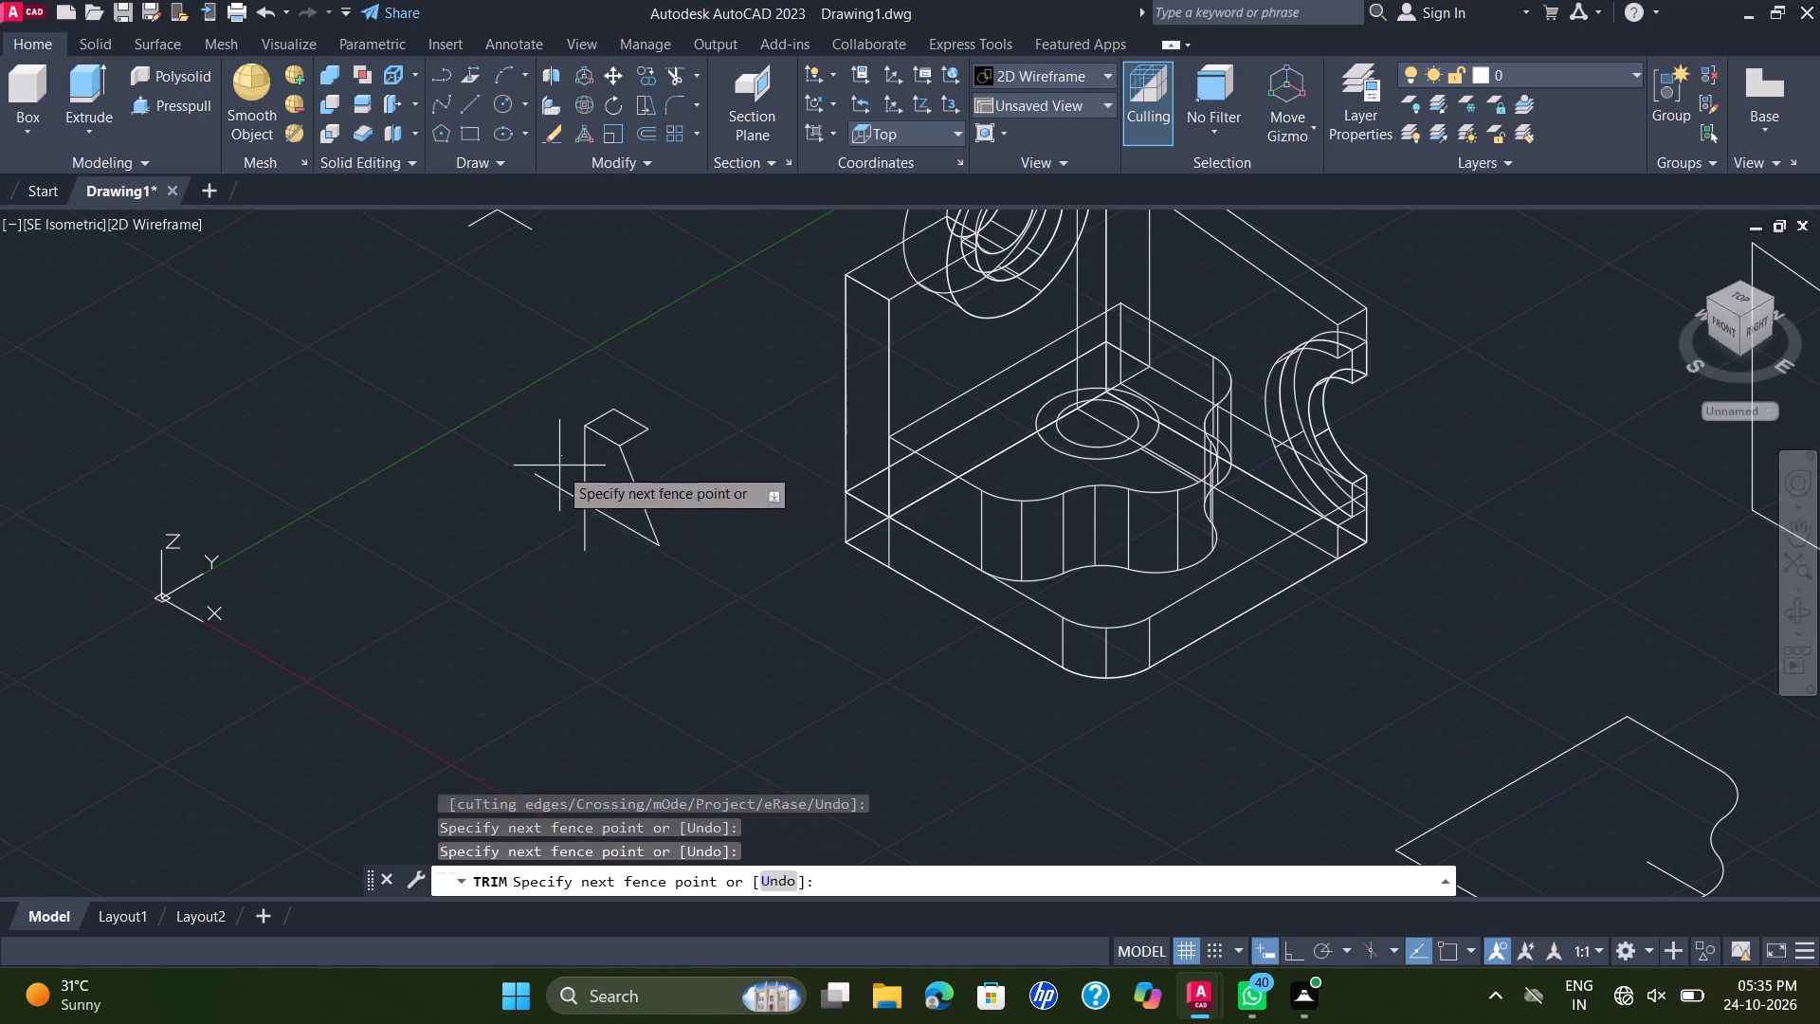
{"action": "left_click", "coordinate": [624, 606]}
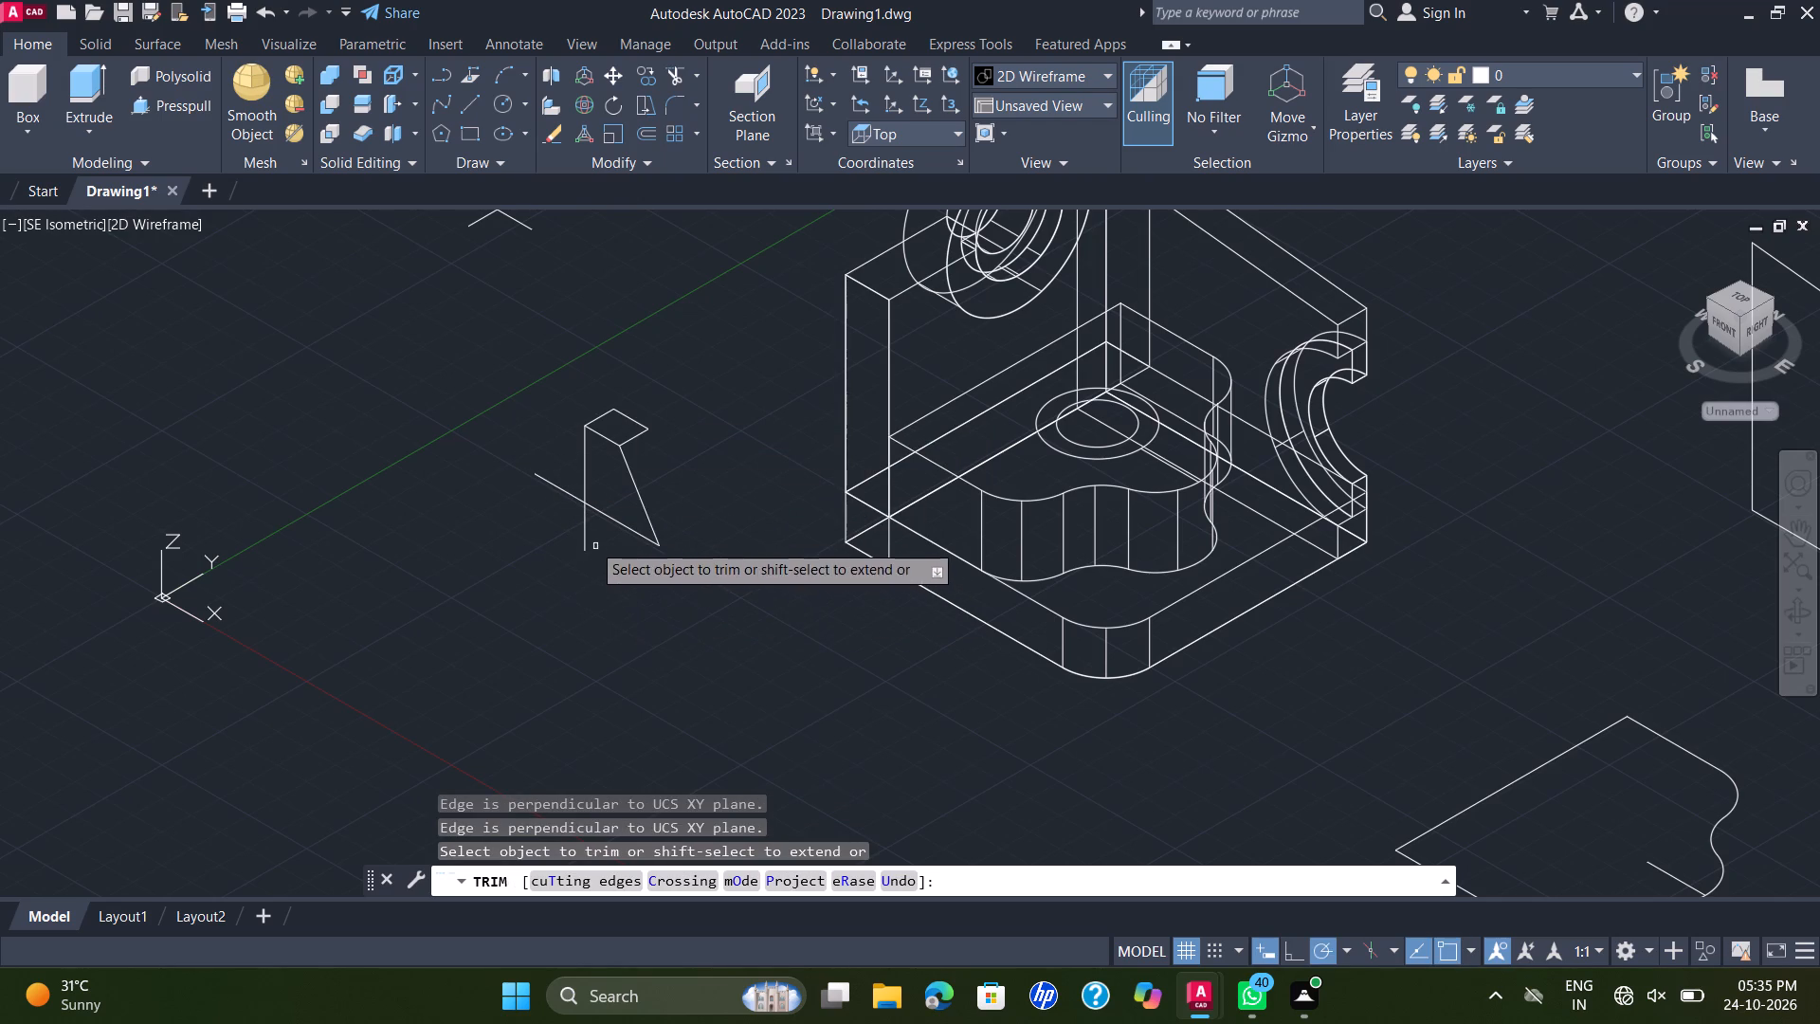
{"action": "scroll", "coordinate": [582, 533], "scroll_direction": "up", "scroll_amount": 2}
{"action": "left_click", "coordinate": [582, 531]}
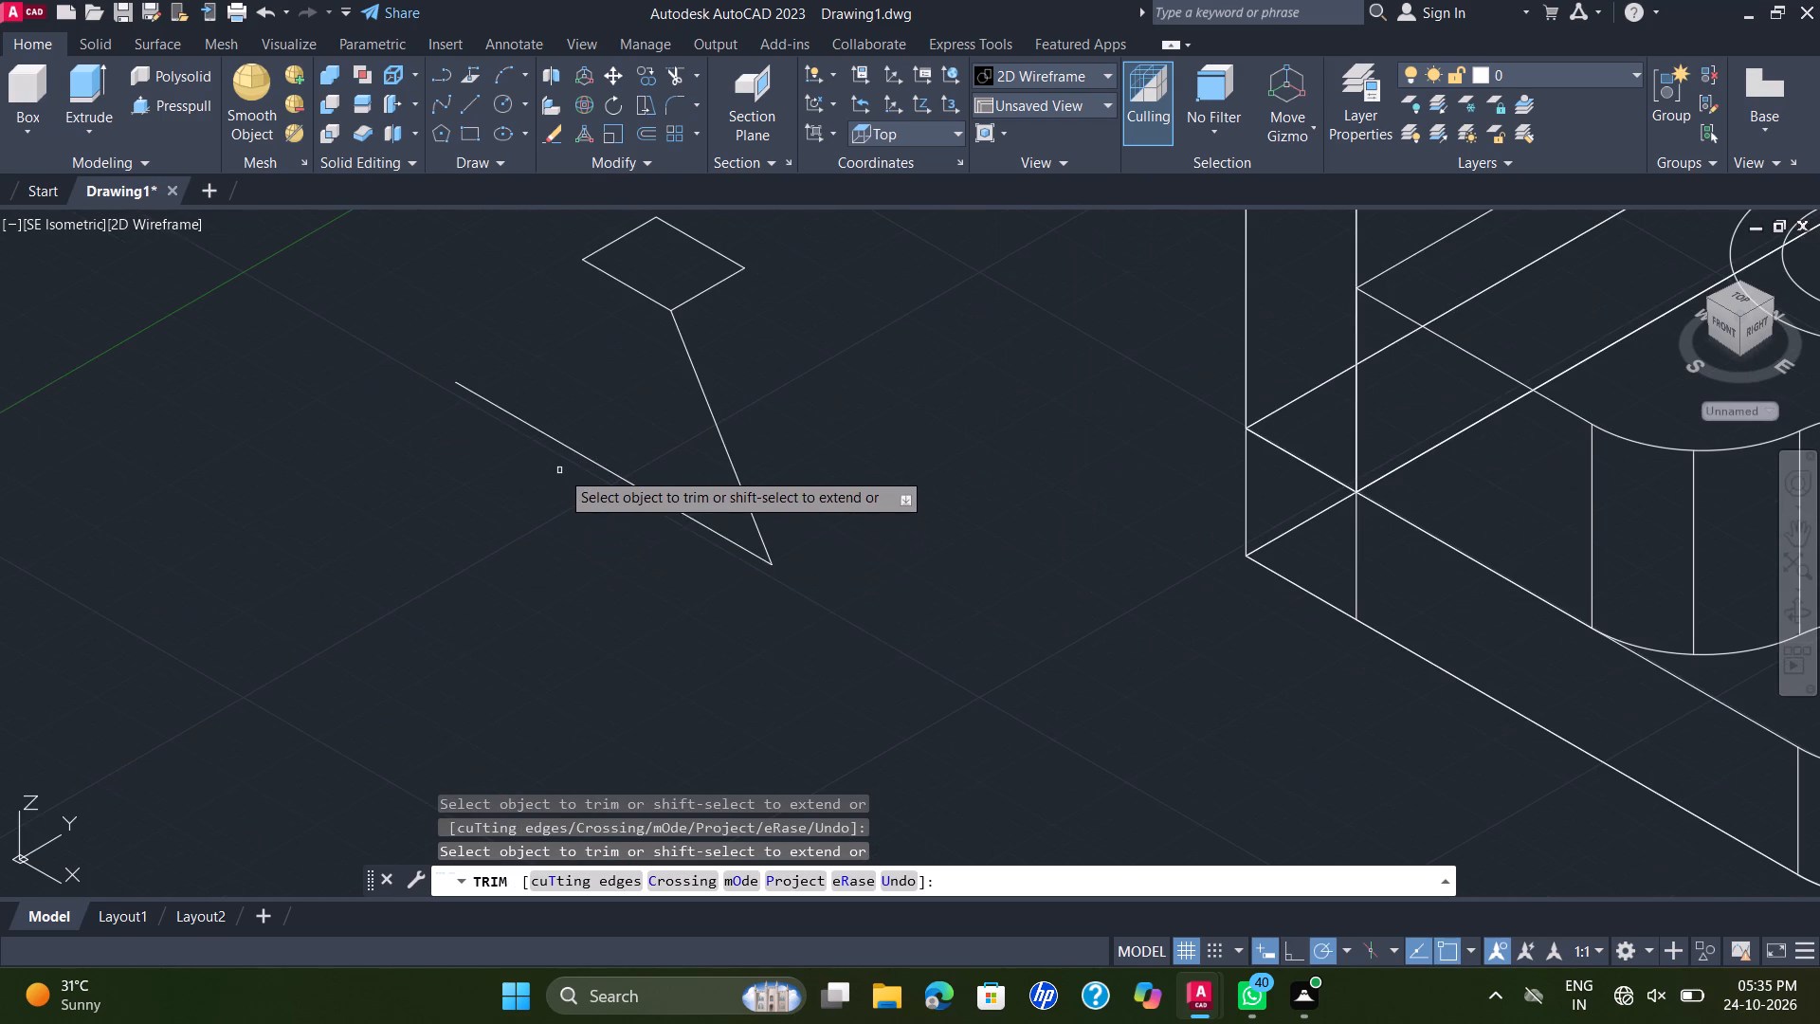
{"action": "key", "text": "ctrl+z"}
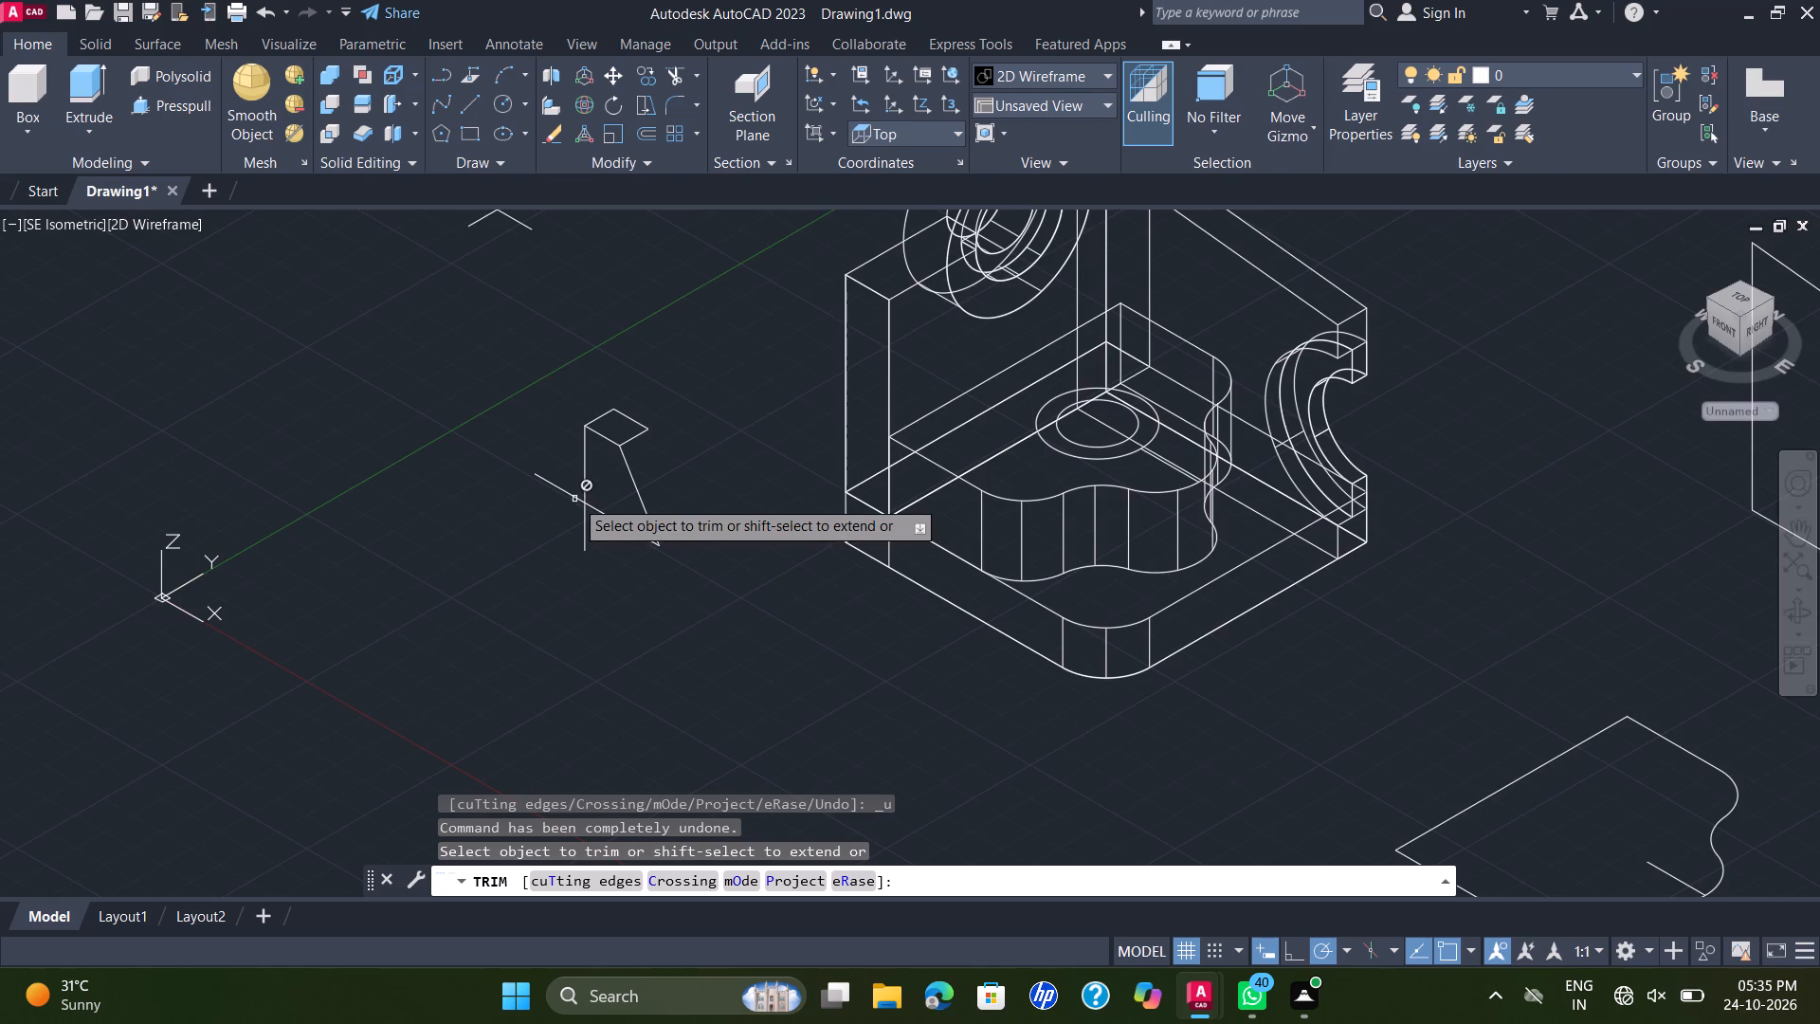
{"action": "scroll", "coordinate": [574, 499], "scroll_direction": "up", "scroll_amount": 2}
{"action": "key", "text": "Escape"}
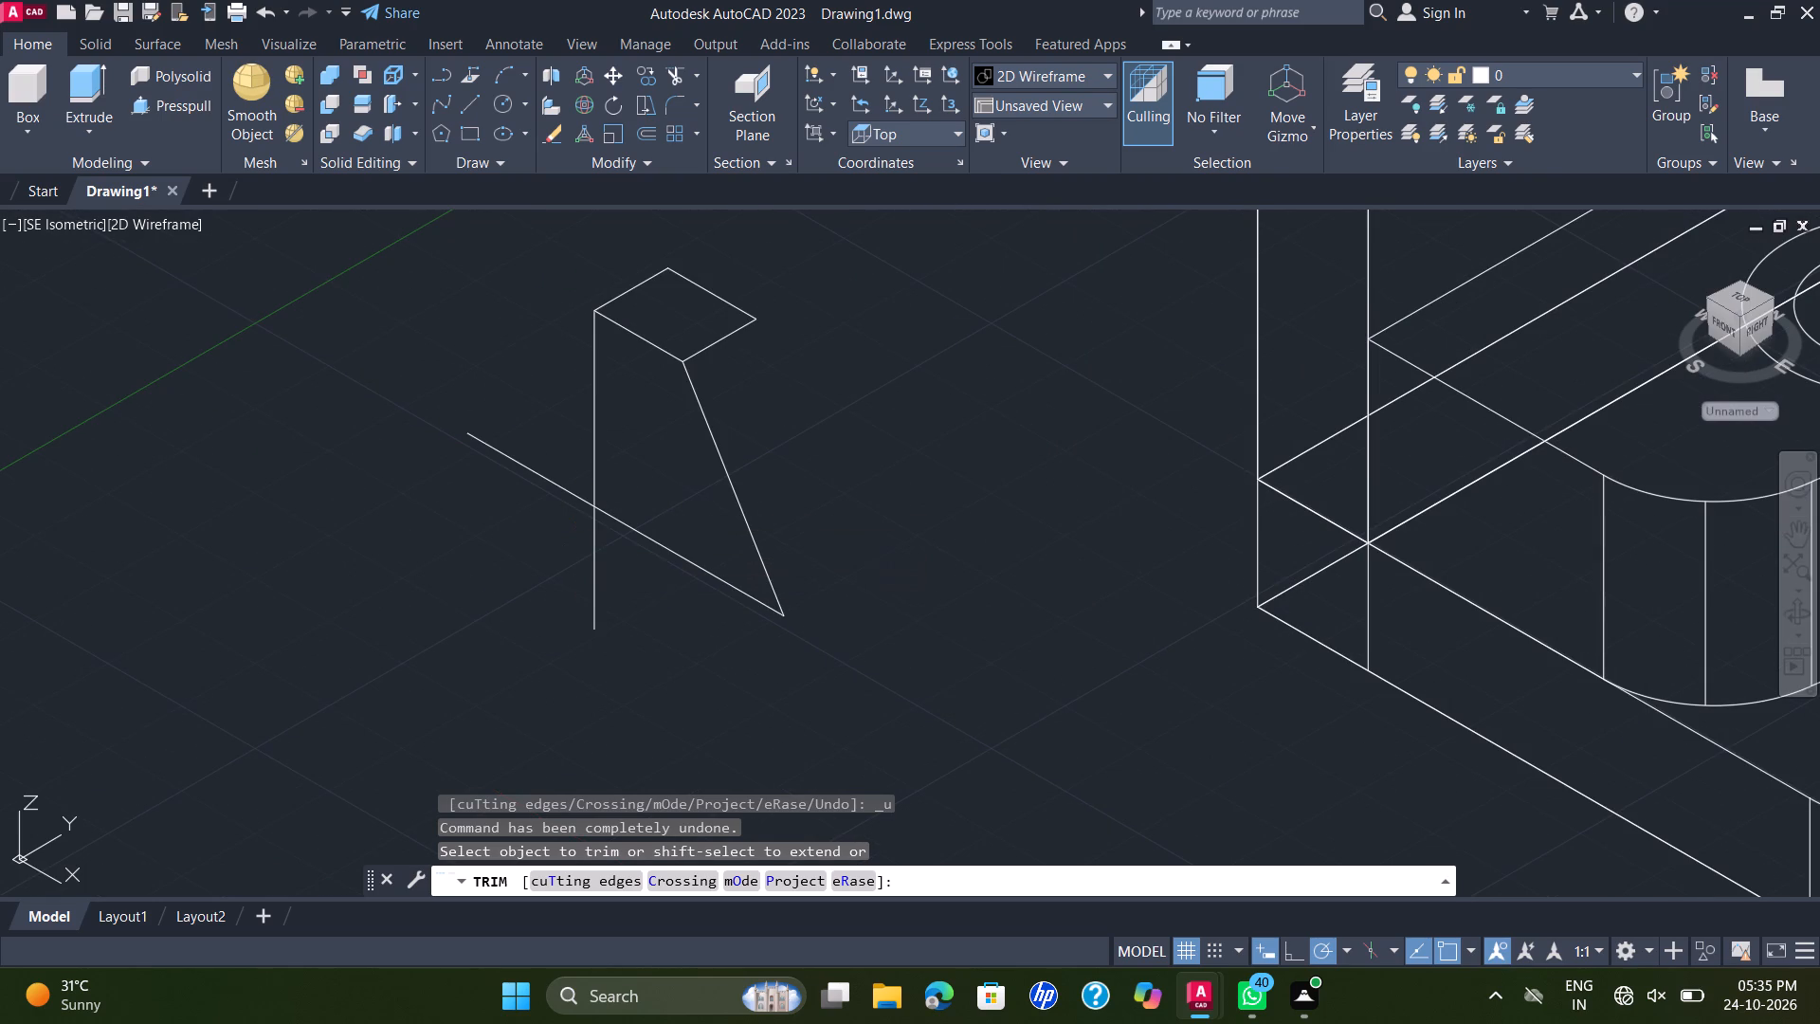
Draw a vertical line from the profile's upper corner to the lines' crossing, and a bottom line about 25.74 long to the sloped line's lower end.
{"action": "left_click", "coordinate": [472, 109]}
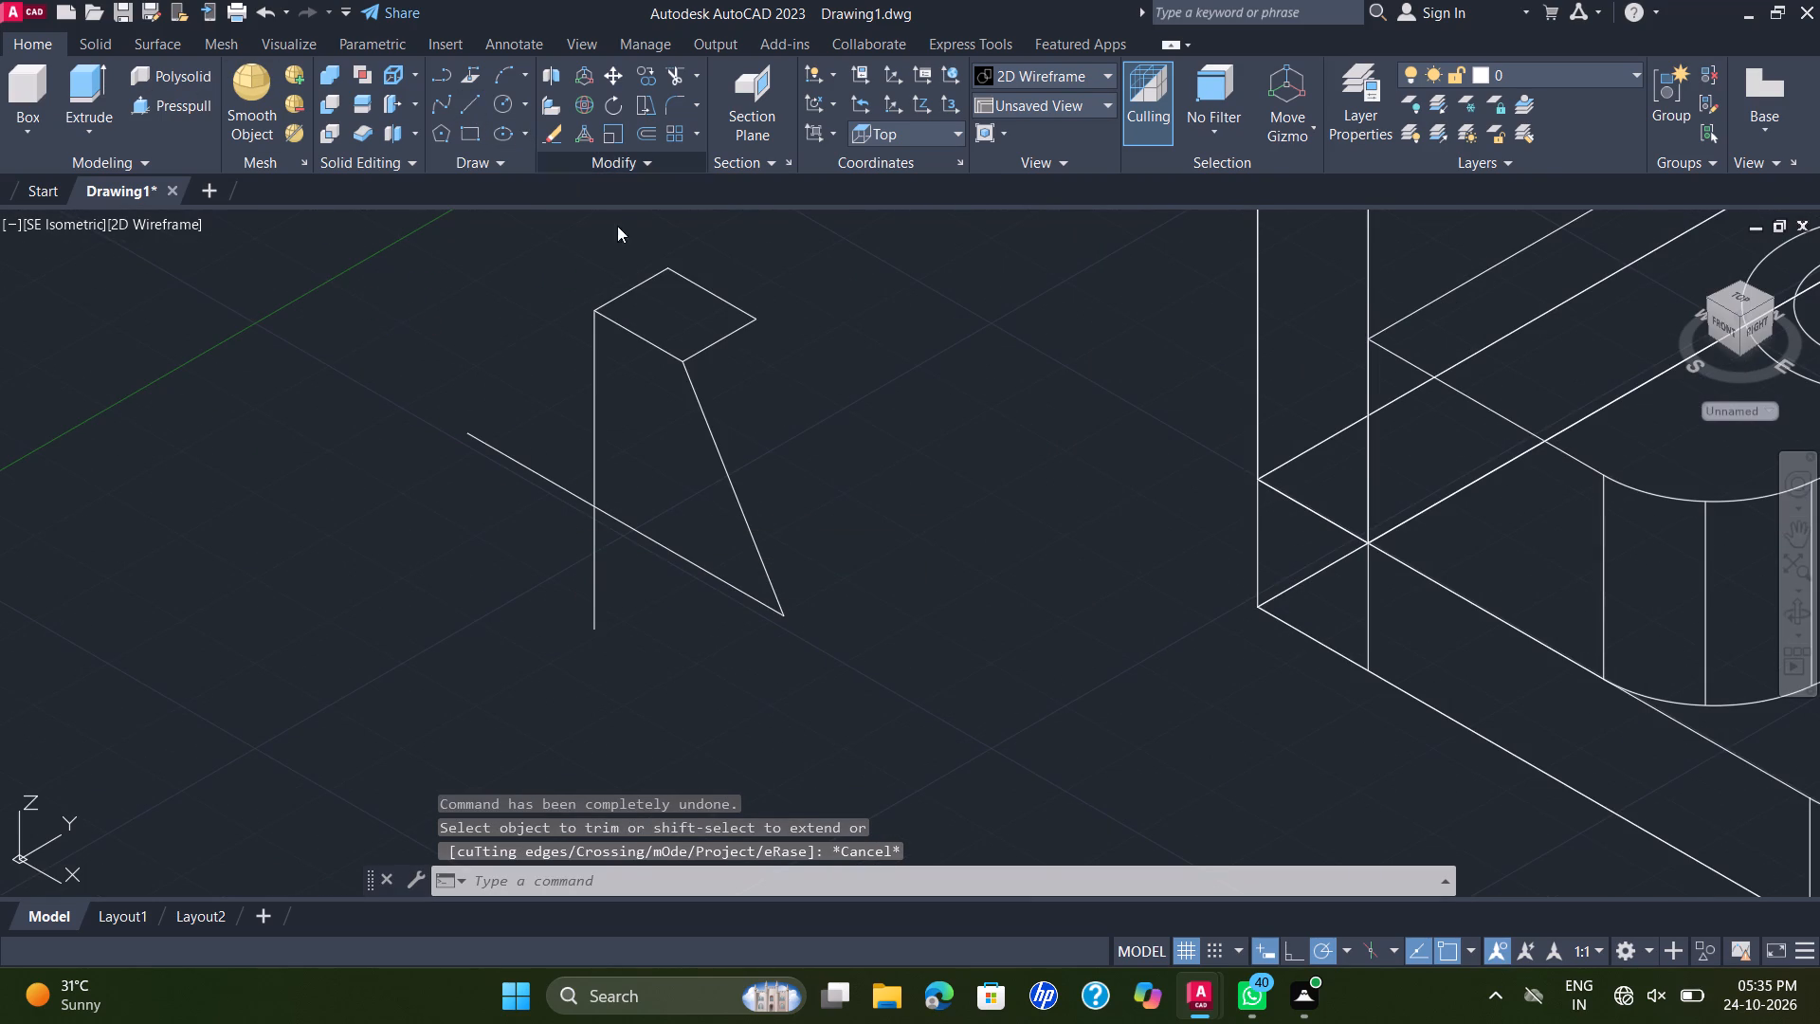
{"action": "left_click", "coordinate": [591, 318]}
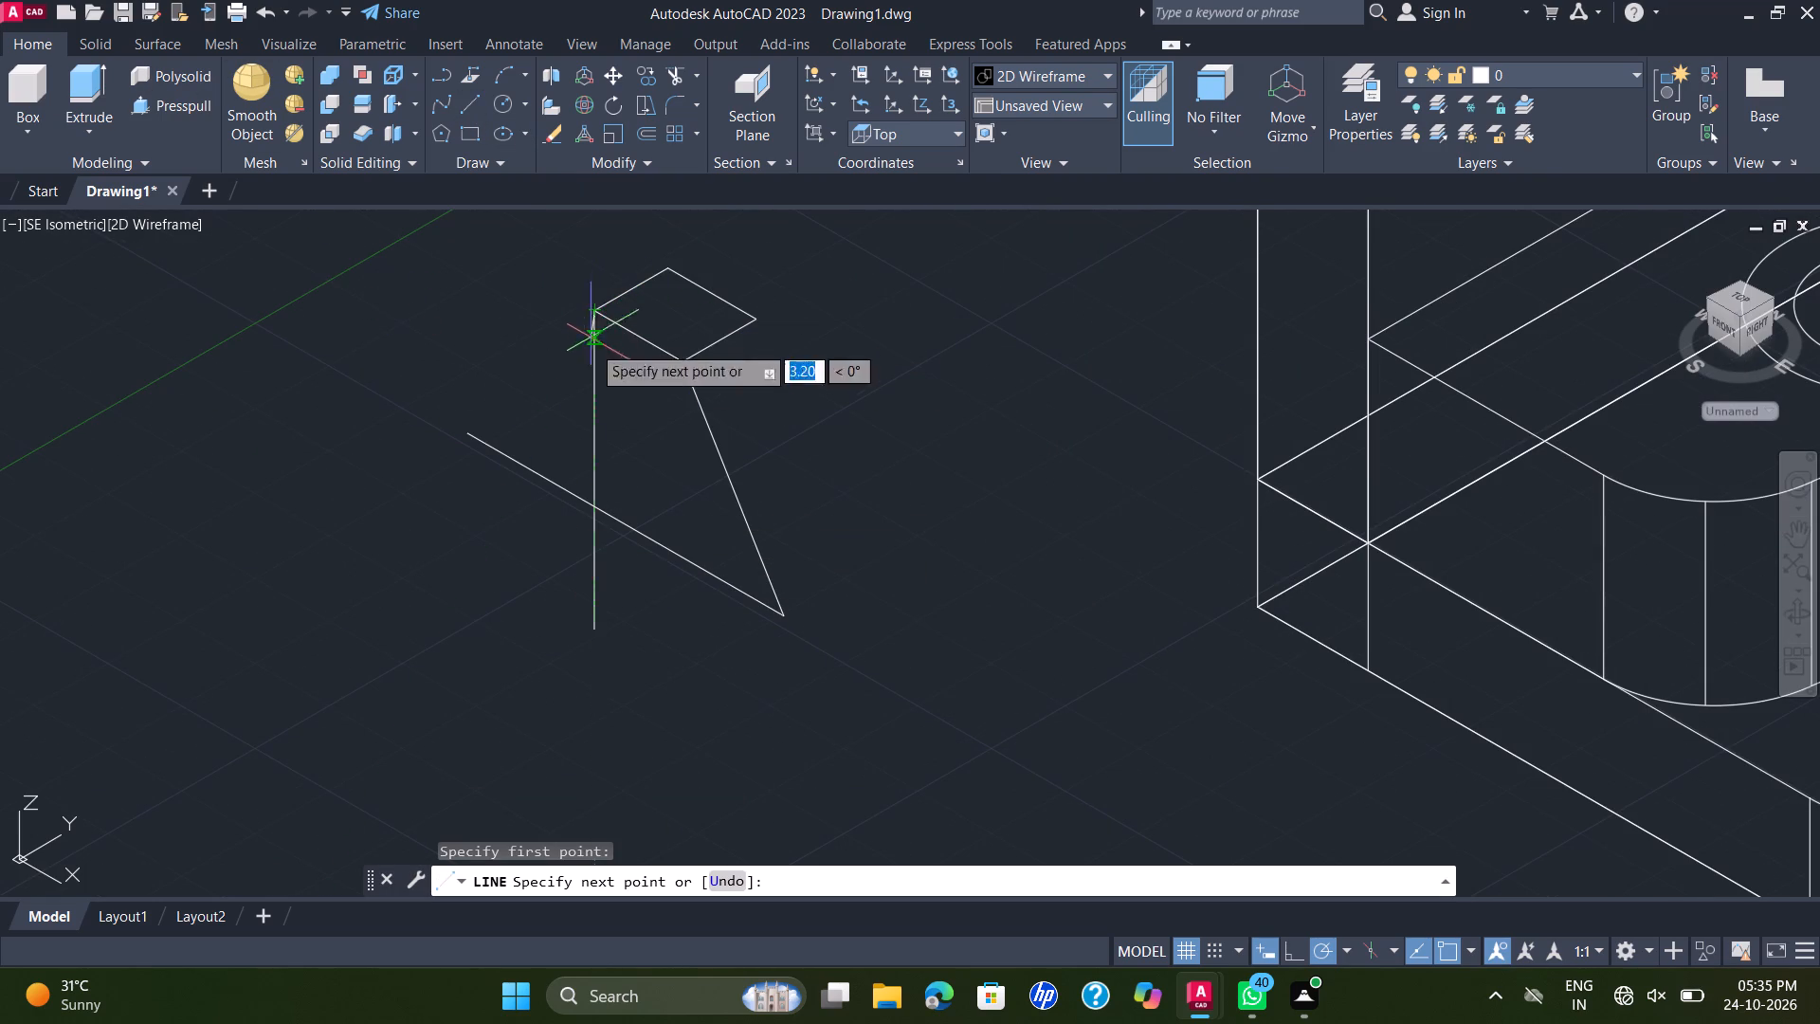
{"action": "left_click", "coordinate": [589, 506]}
{"action": "key", "text": "Escape"}
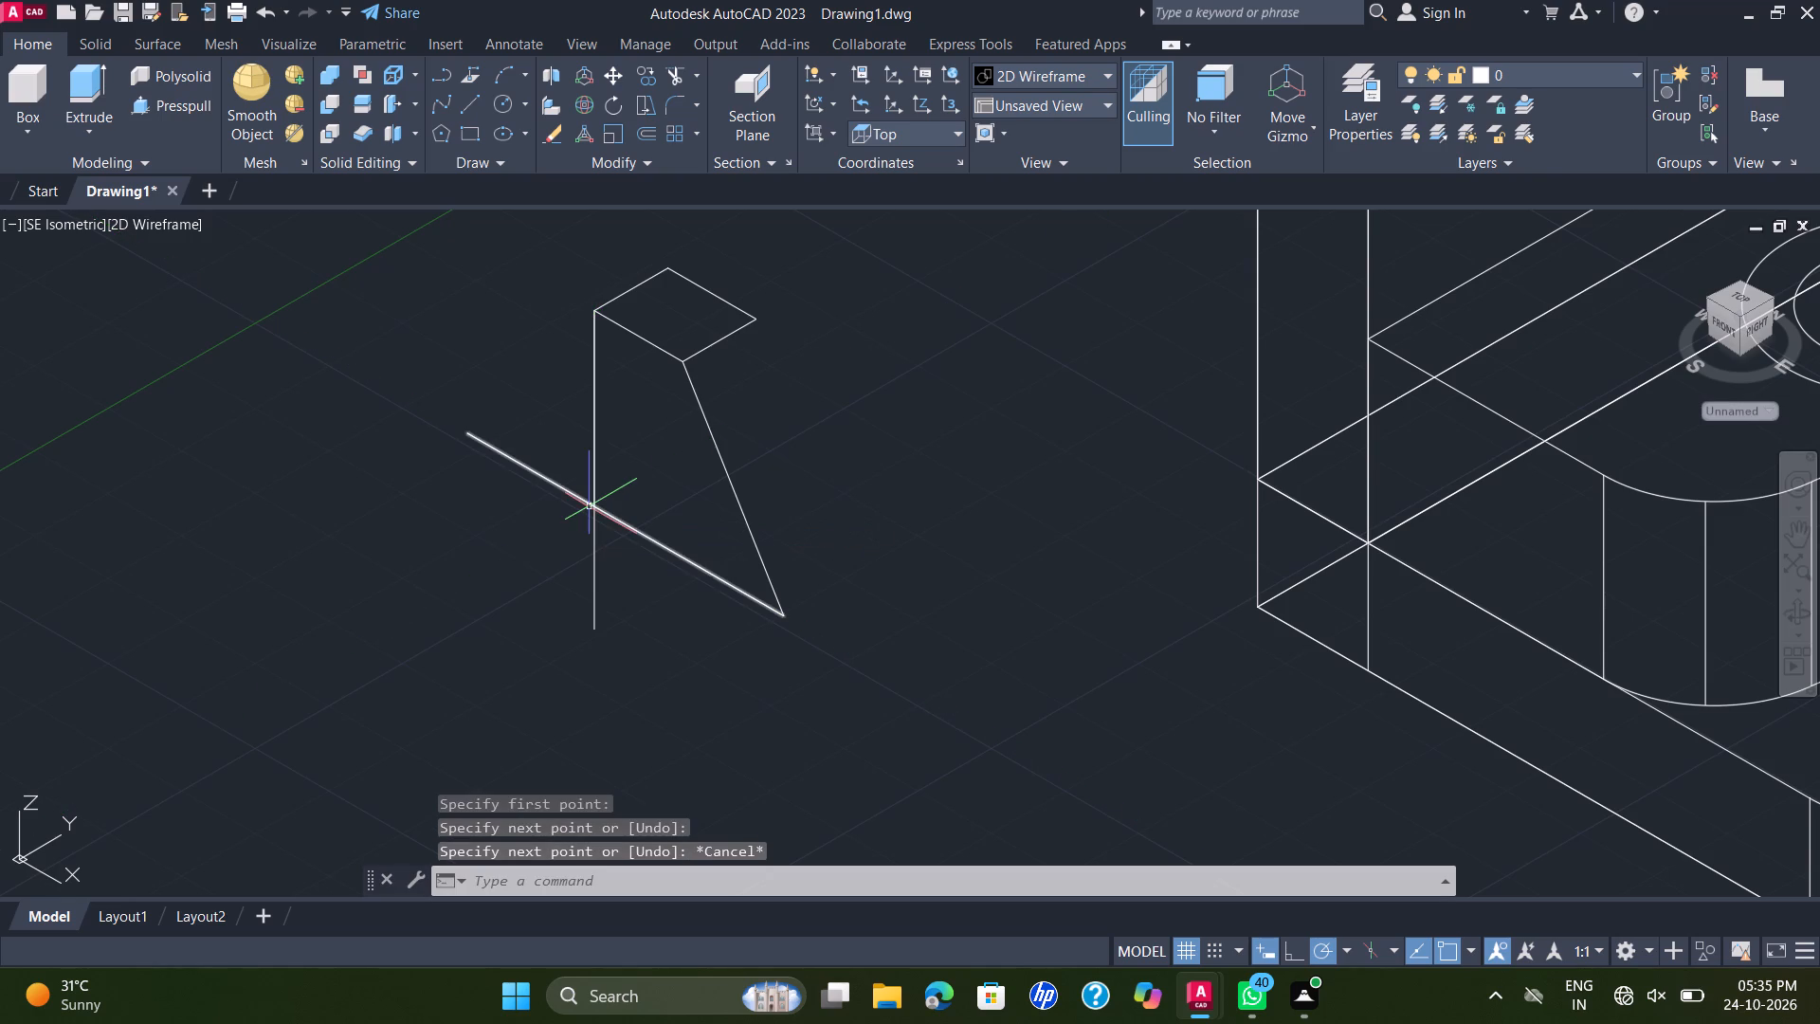
{"action": "key", "text": "space"}
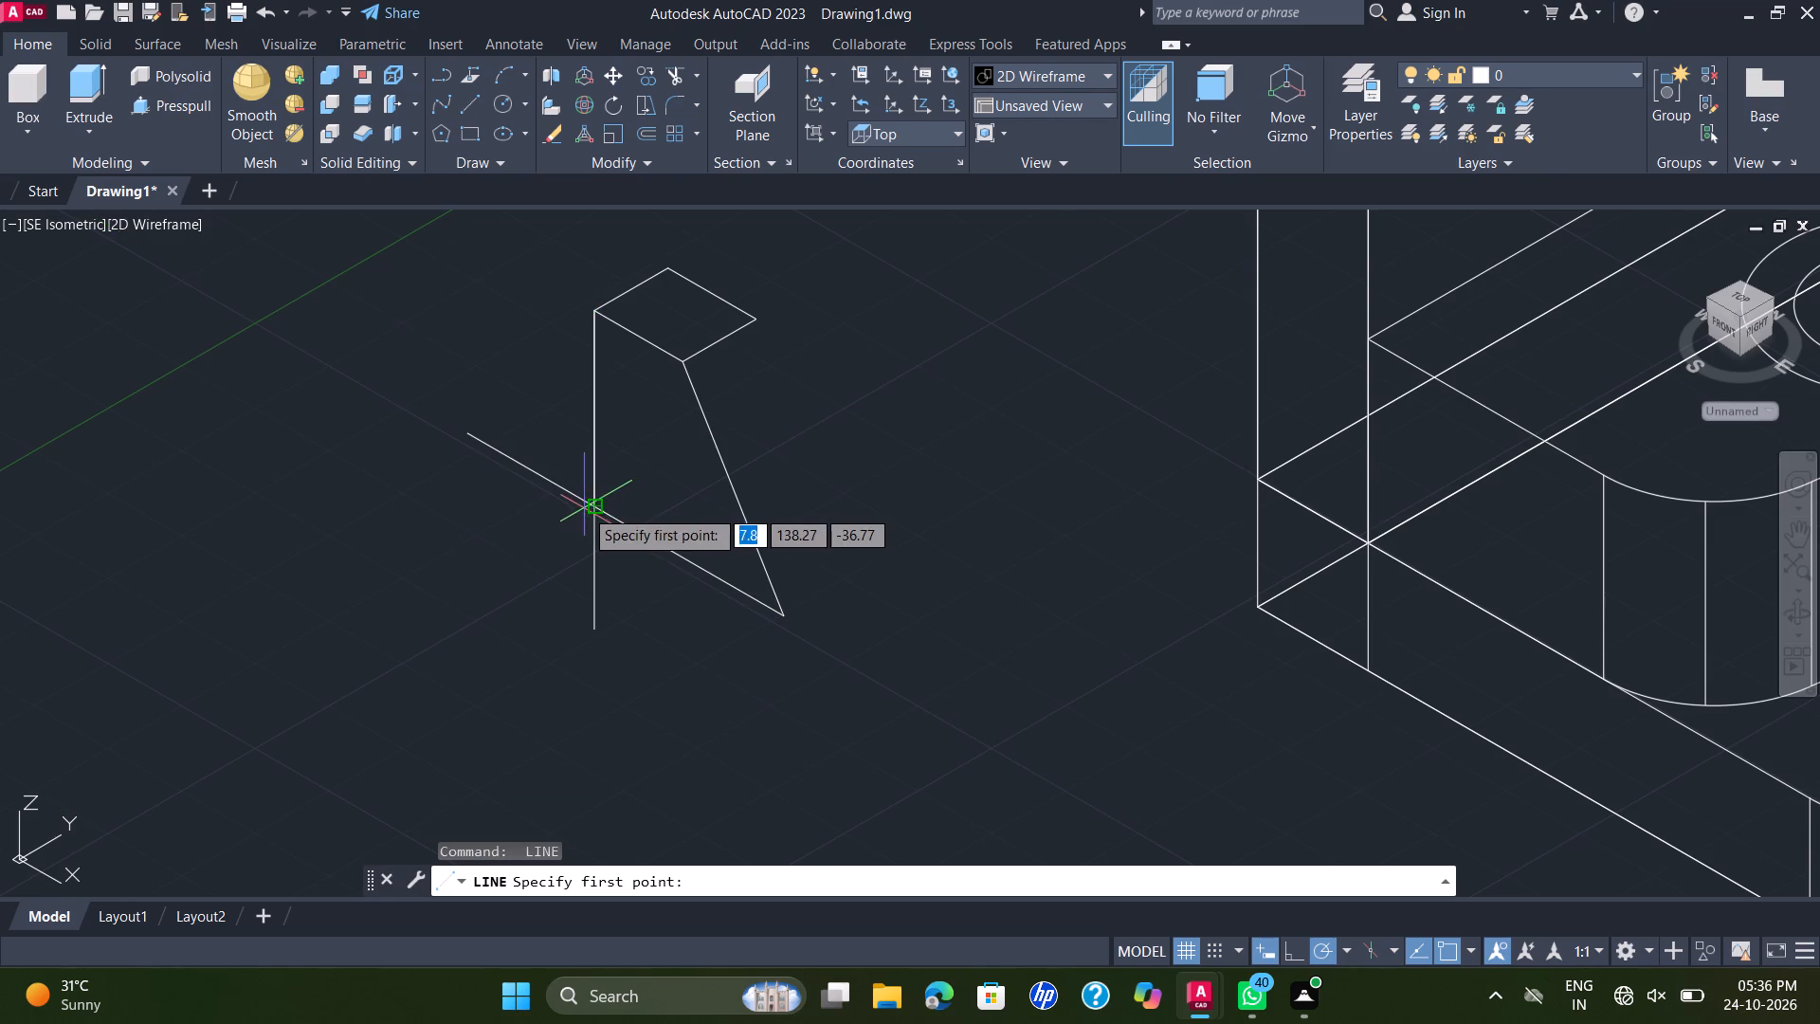
{"action": "left_click", "coordinate": [596, 509]}
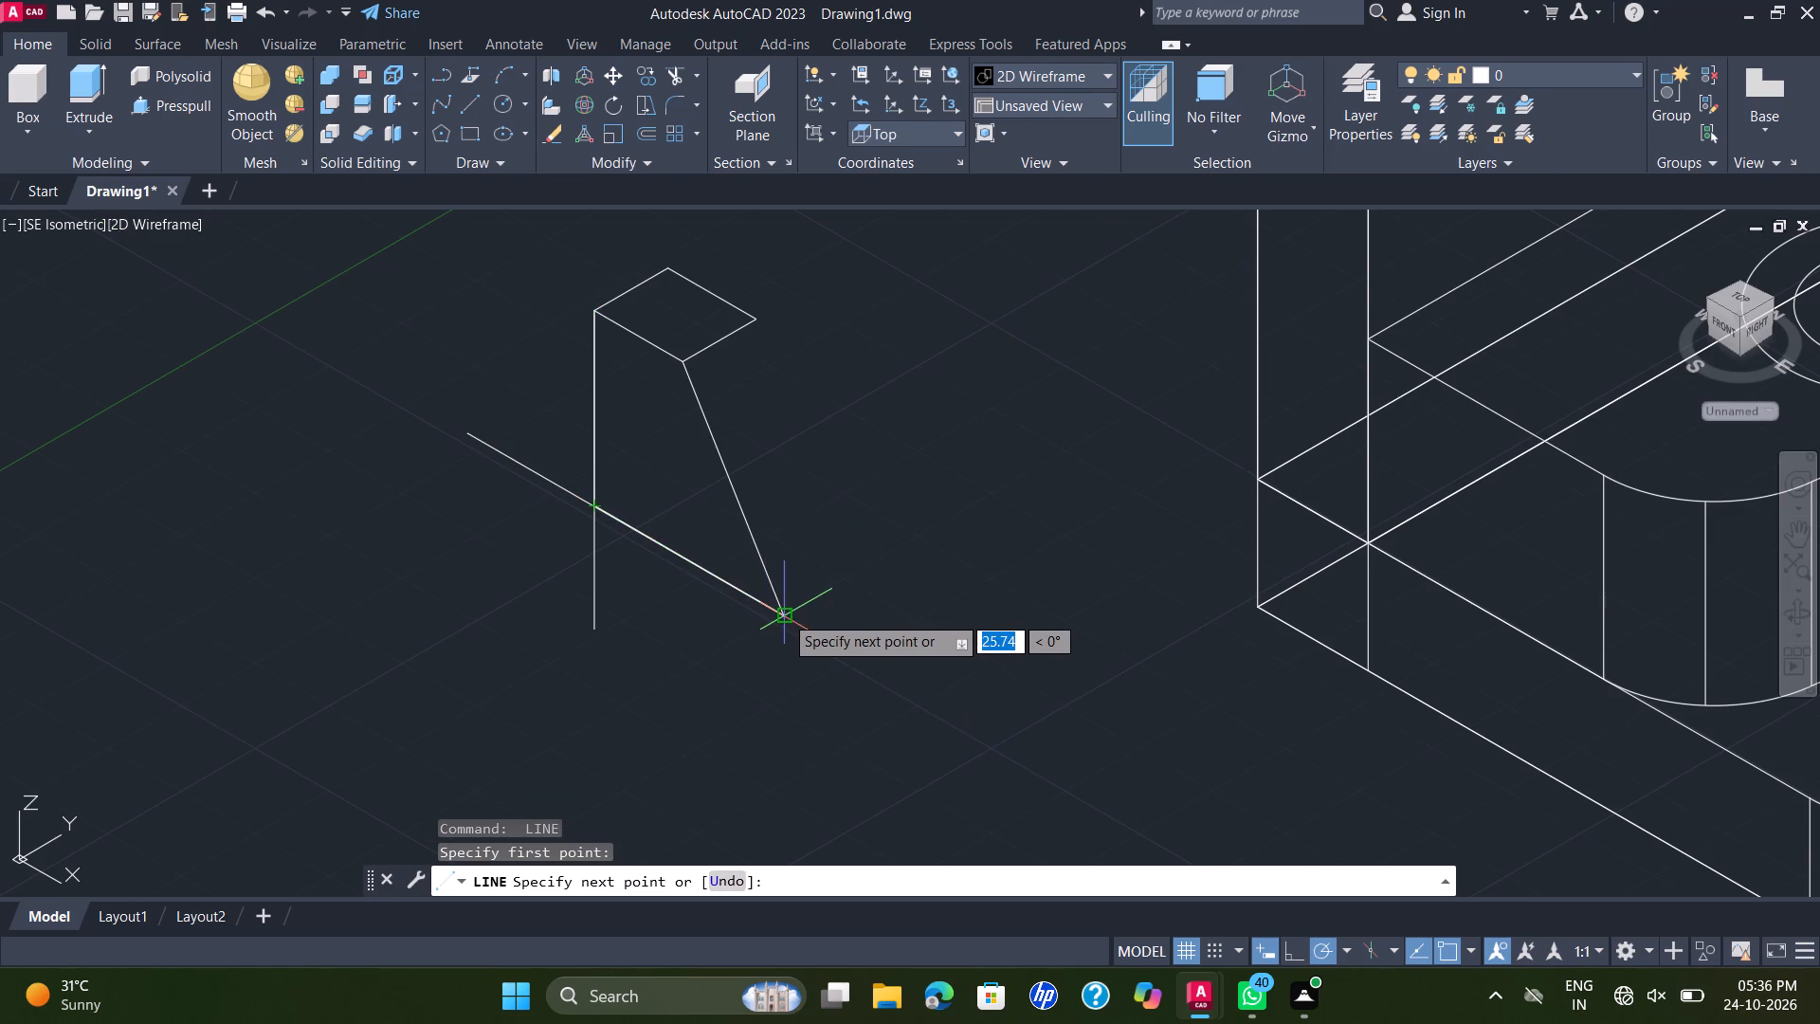
{"action": "left_click", "coordinate": [784, 614]}
{"action": "key", "text": "Escape"}
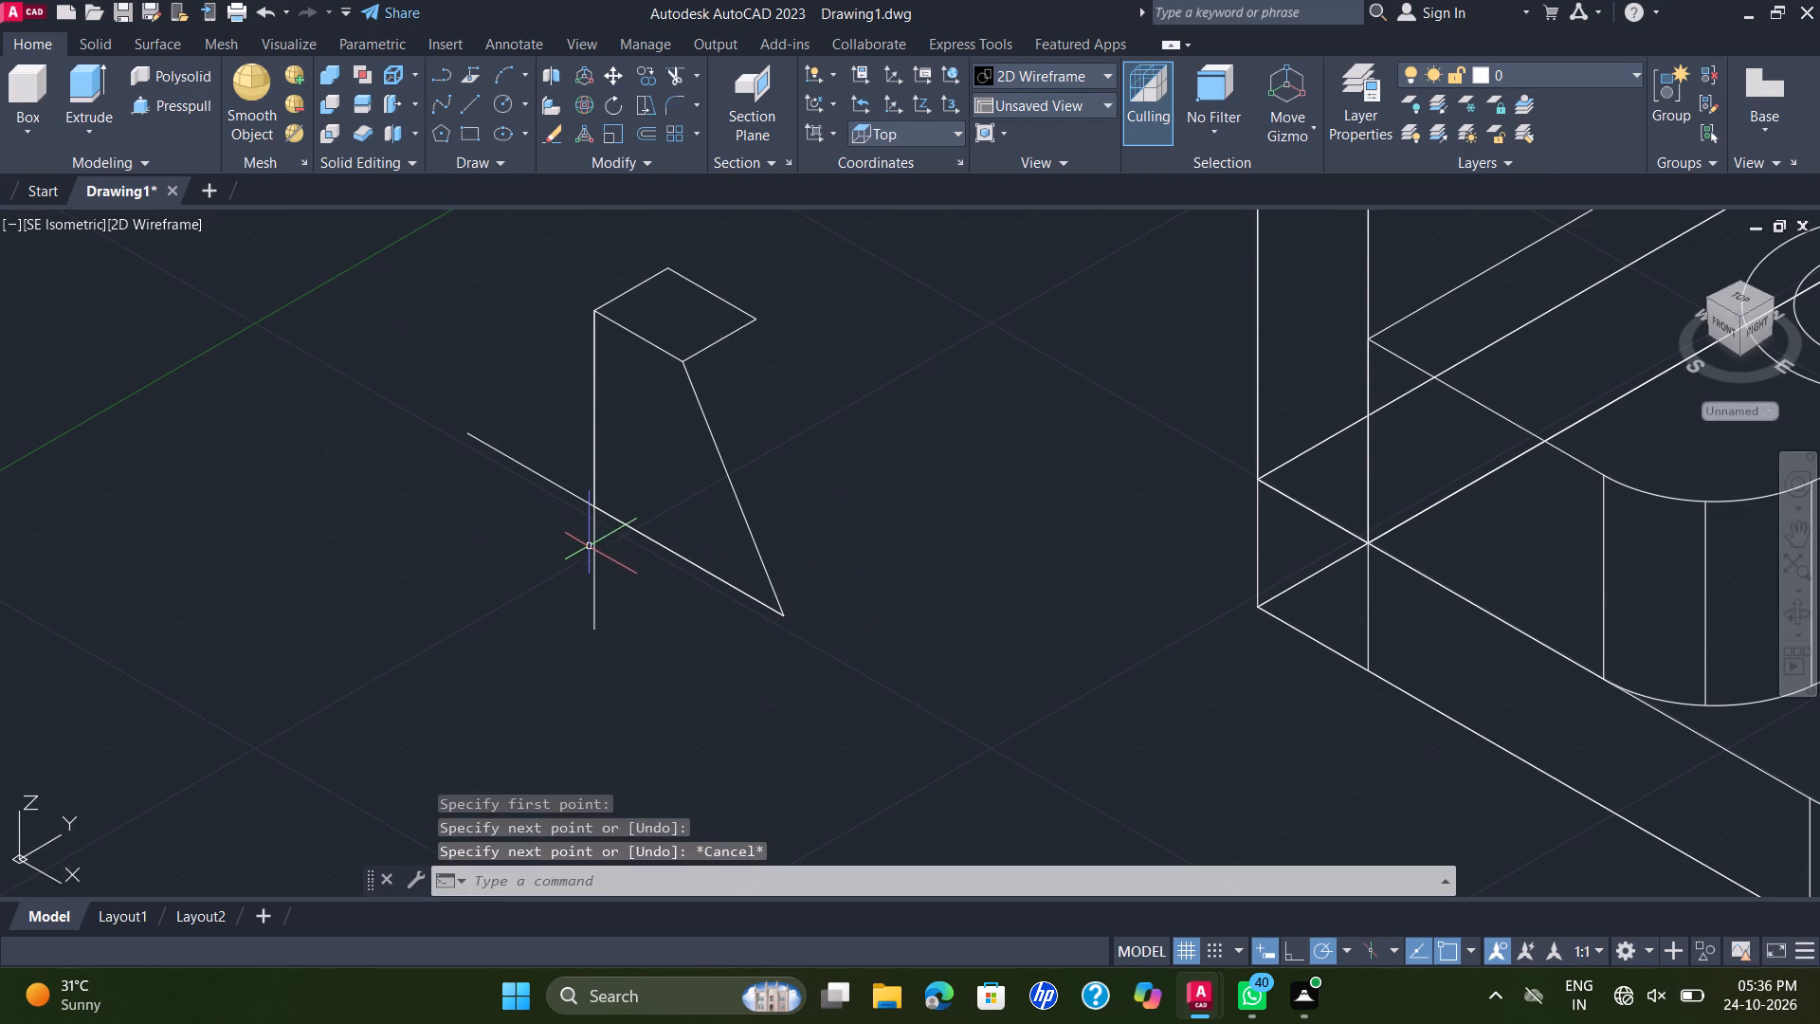
Erase the original overhanging vertical and bottom lines of the side profile.
{"action": "left_click", "coordinate": [596, 559]}
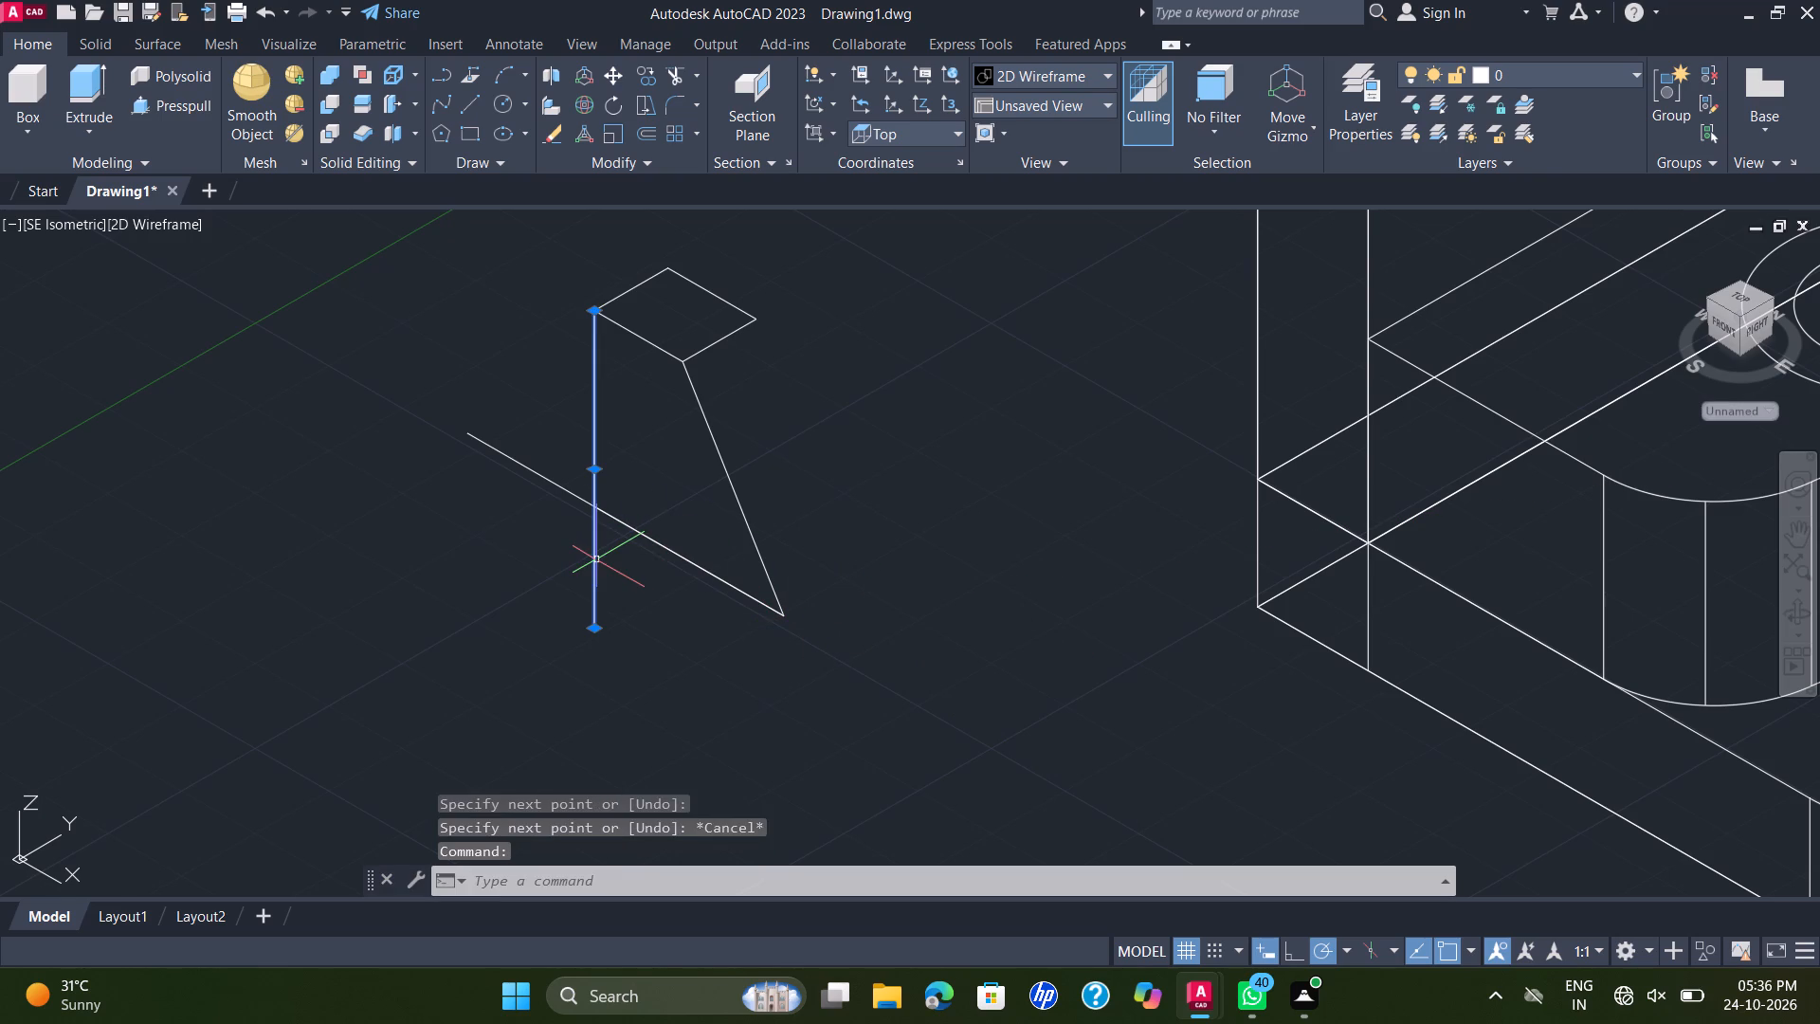
{"action": "key", "text": "Delete"}
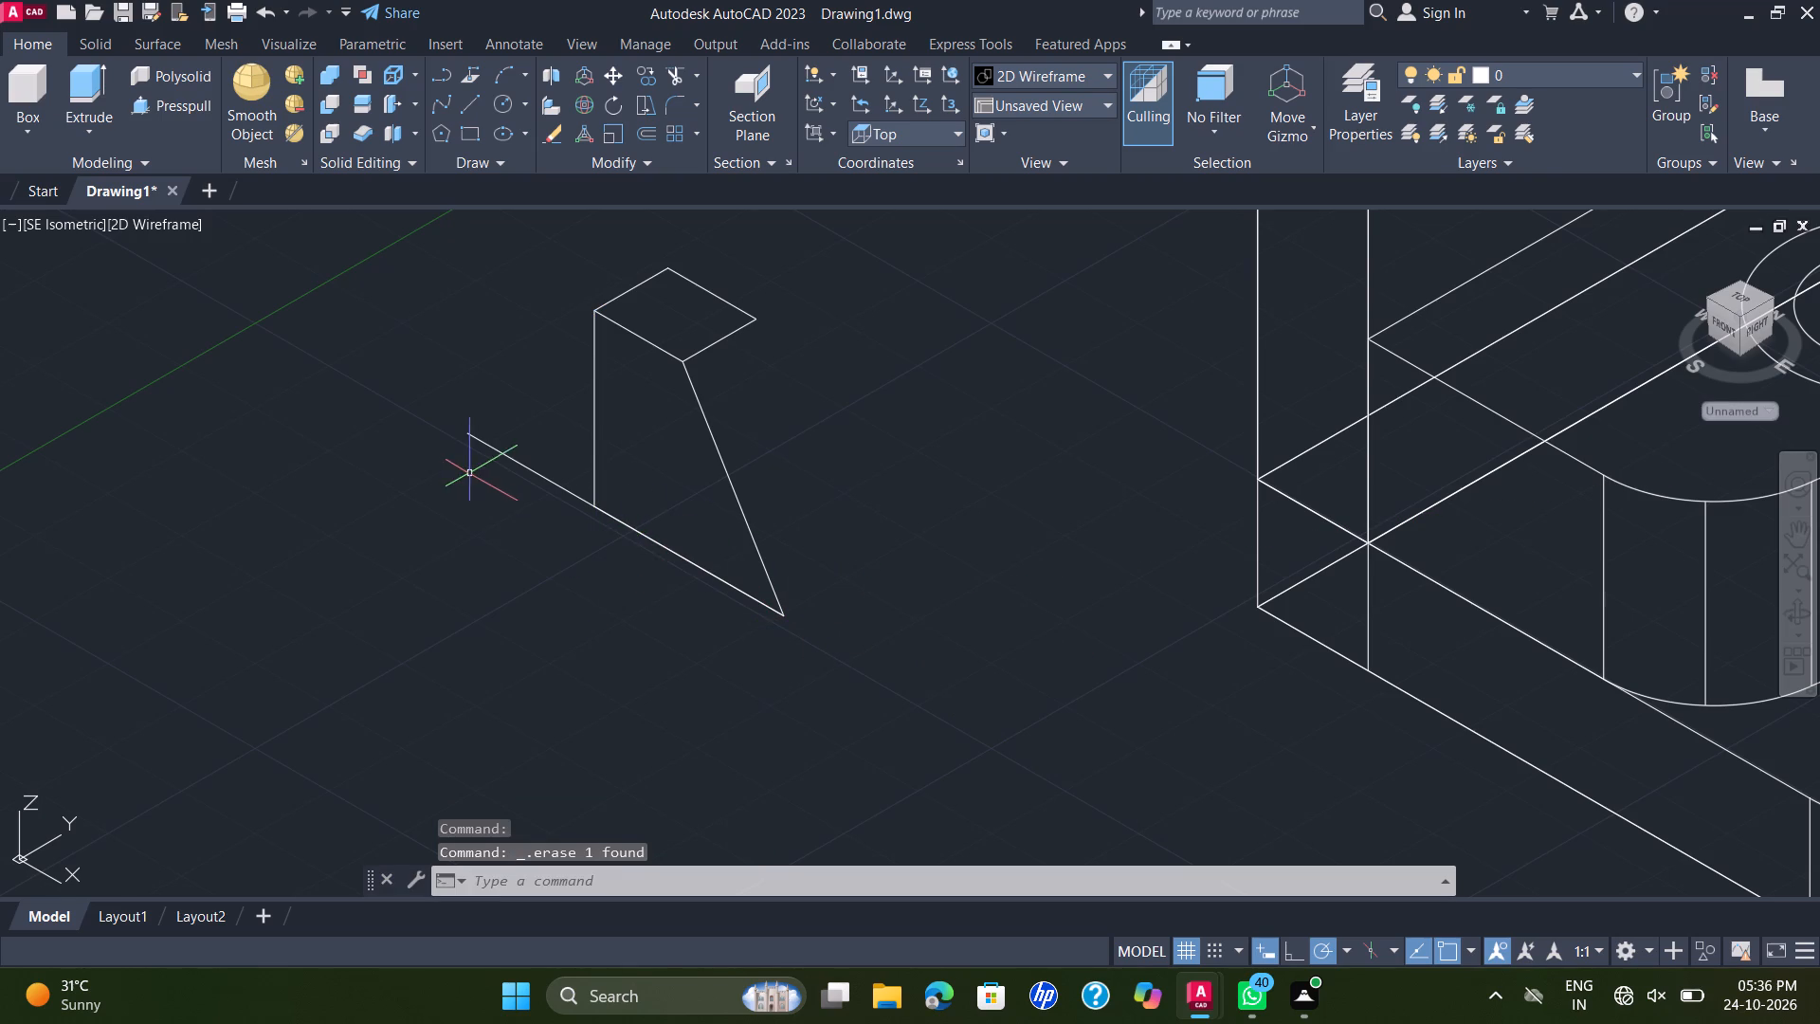
{"action": "left_click", "coordinate": [537, 468]}
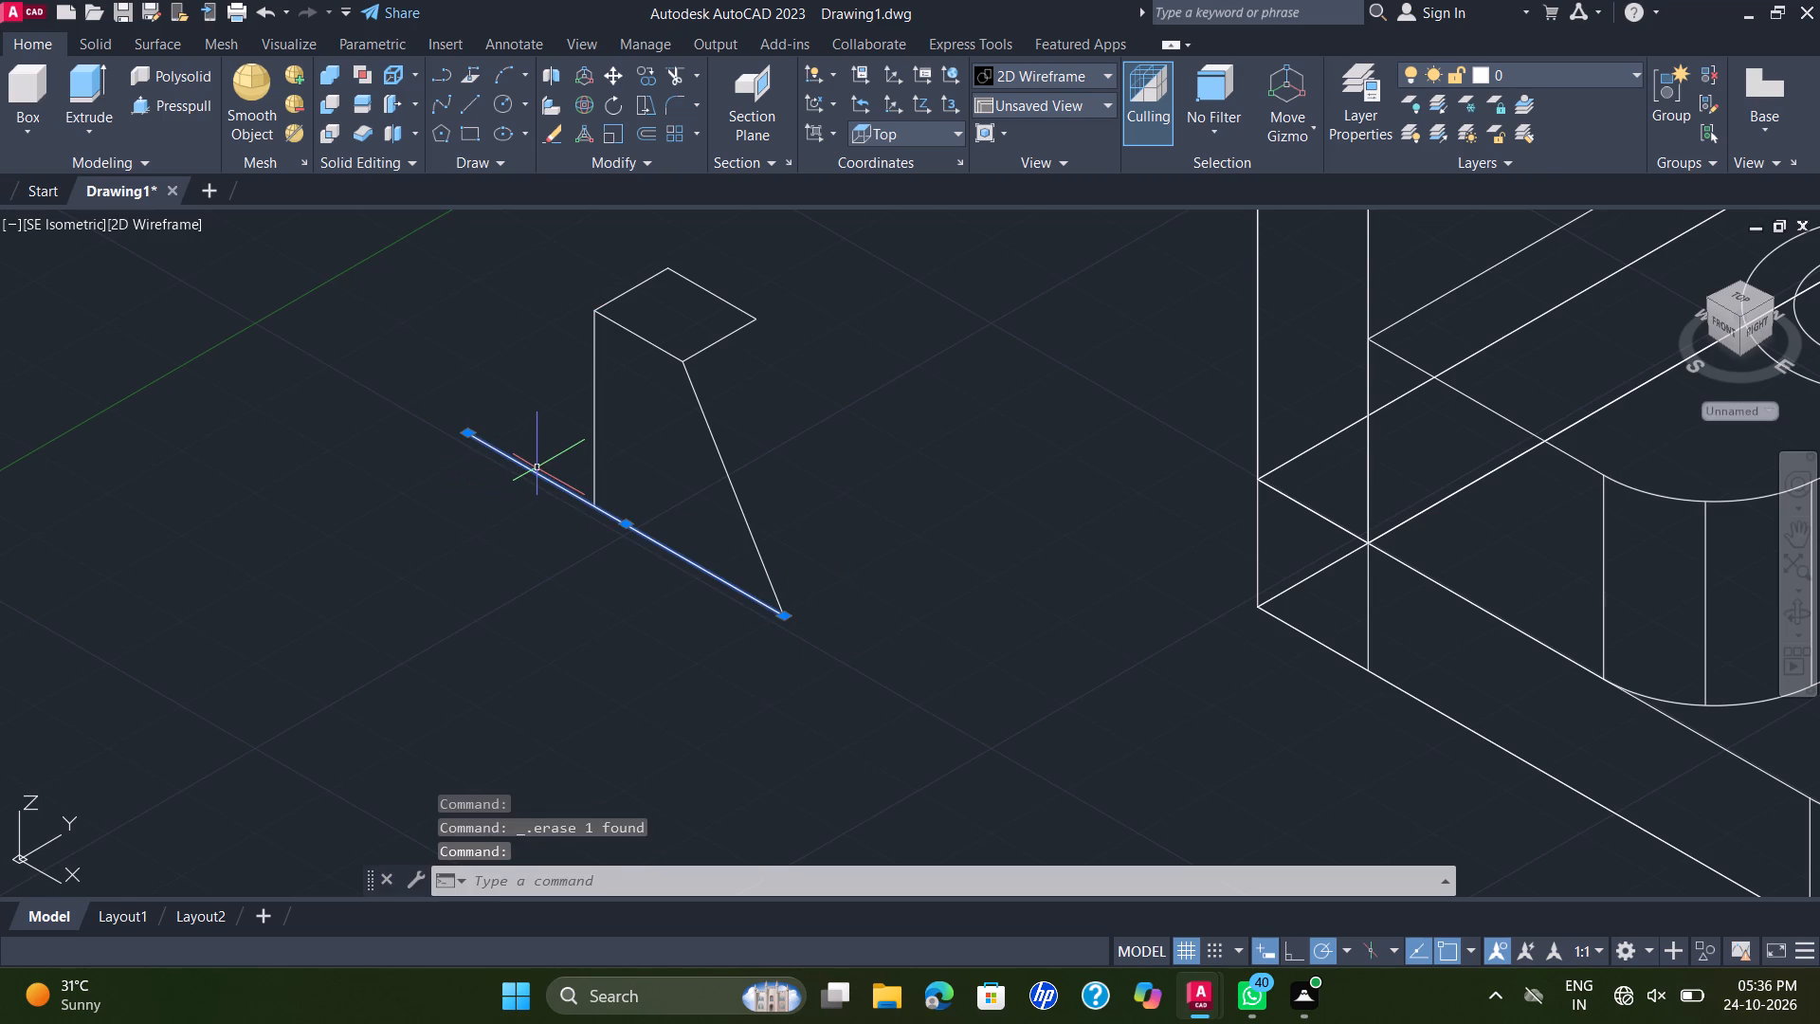
{"action": "key", "text": "Delete"}
Erase the top outline's two-segment polyline and remaining short line, keeping only the four-sided side profile.
{"action": "scroll", "coordinate": [624, 569], "scroll_direction": "up", "scroll_amount": 2}
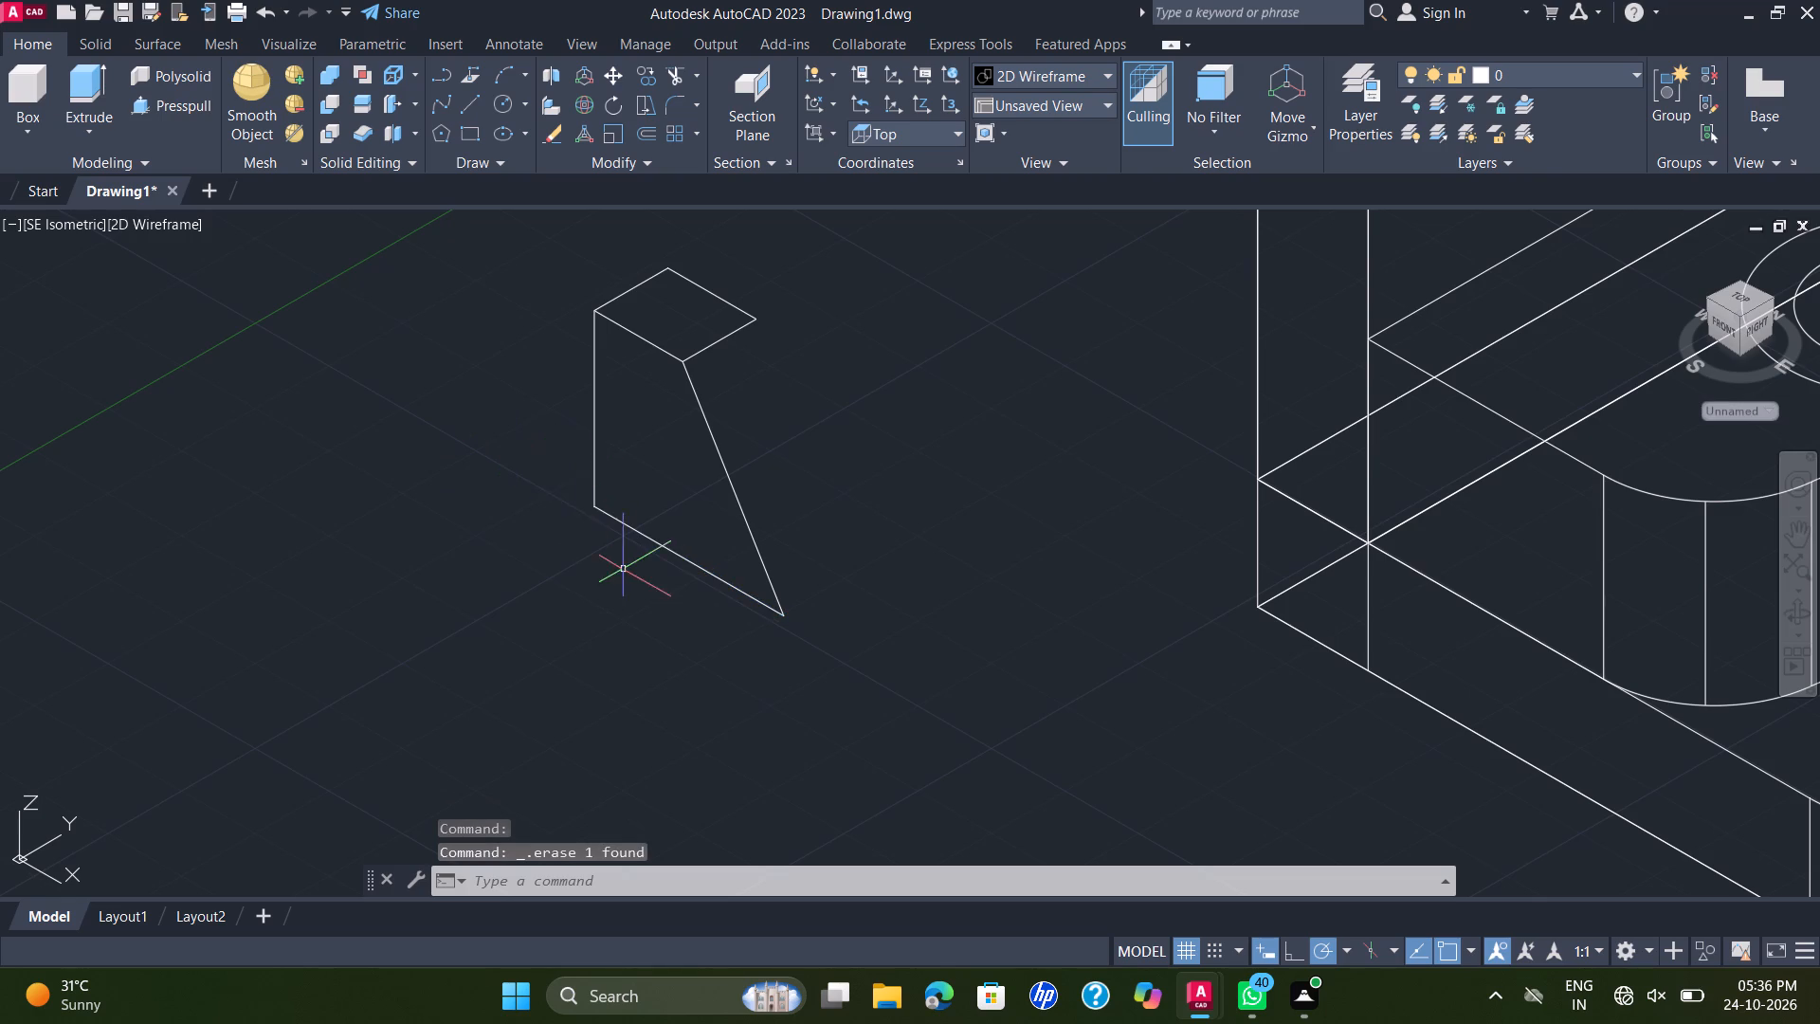
{"action": "scroll", "coordinate": [625, 565], "scroll_direction": "up", "scroll_amount": 1}
{"action": "scroll", "coordinate": [466, 223], "scroll_direction": "up", "scroll_amount": 2}
{"action": "scroll", "coordinate": [557, 393], "scroll_direction": "up", "scroll_amount": 1}
{"action": "scroll", "coordinate": [557, 398], "scroll_direction": "down", "scroll_amount": 7}
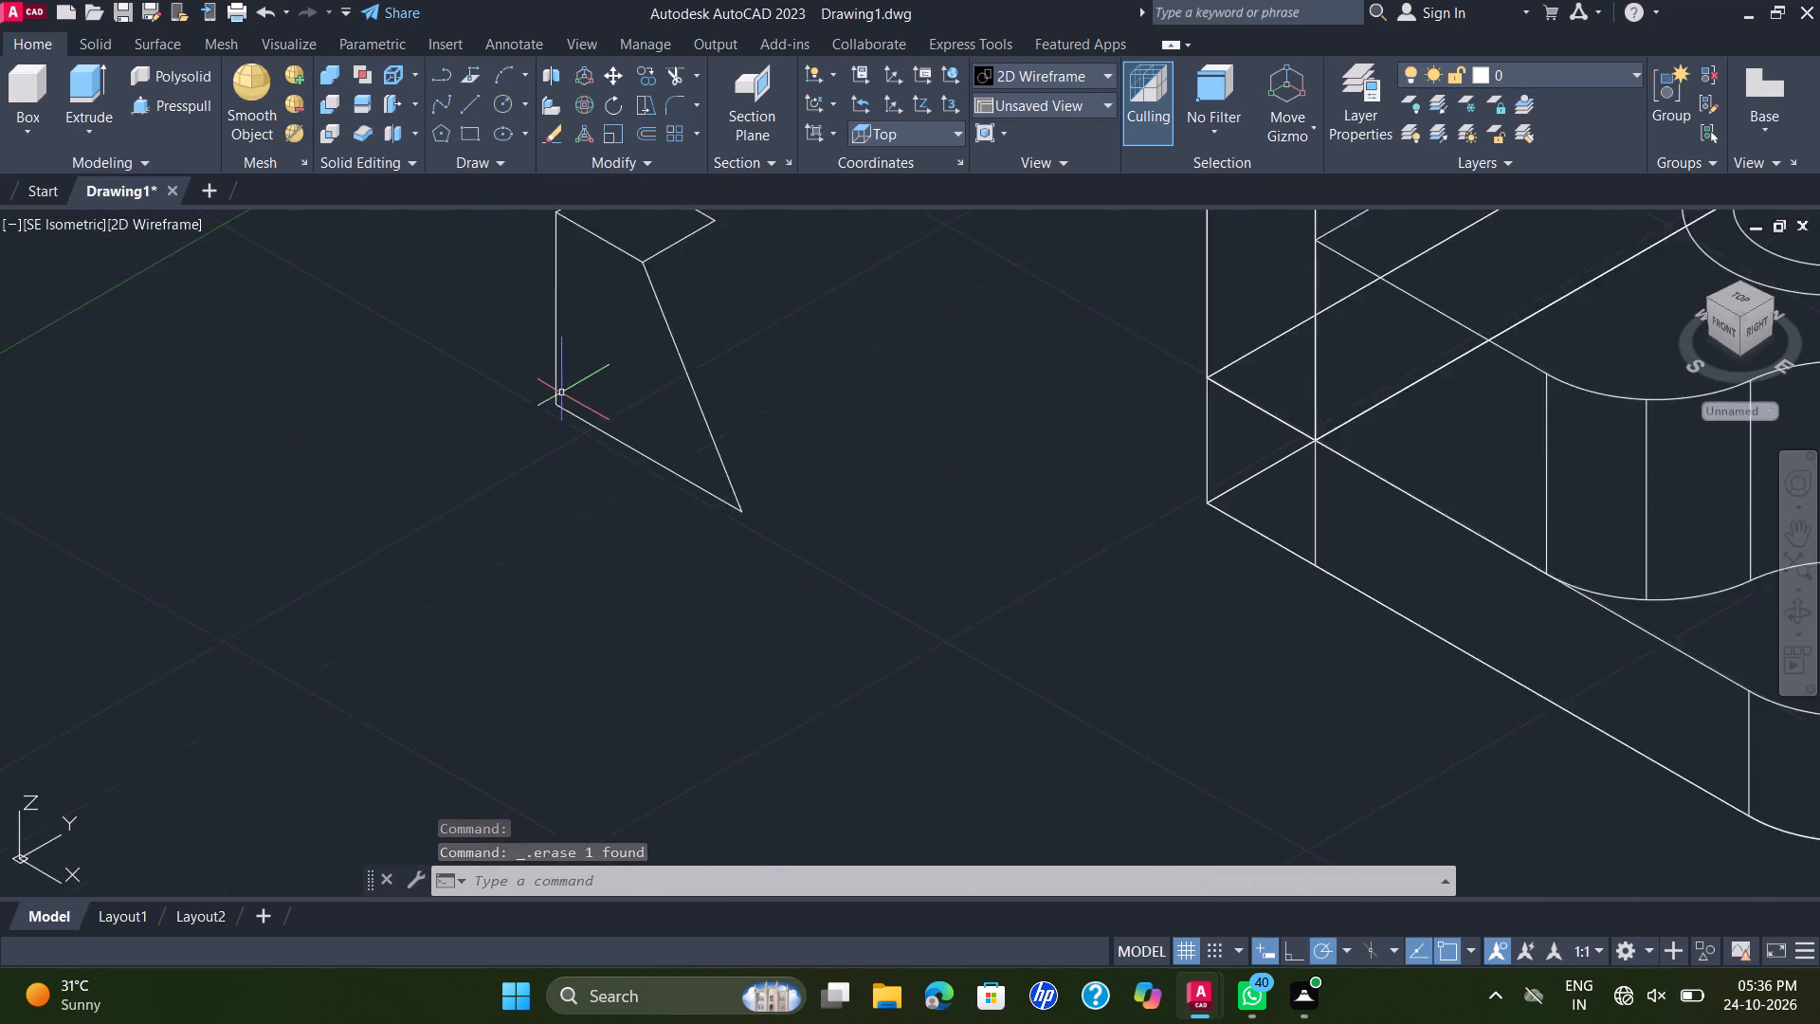
{"action": "scroll", "coordinate": [563, 391], "scroll_direction": "down", "scroll_amount": 1}
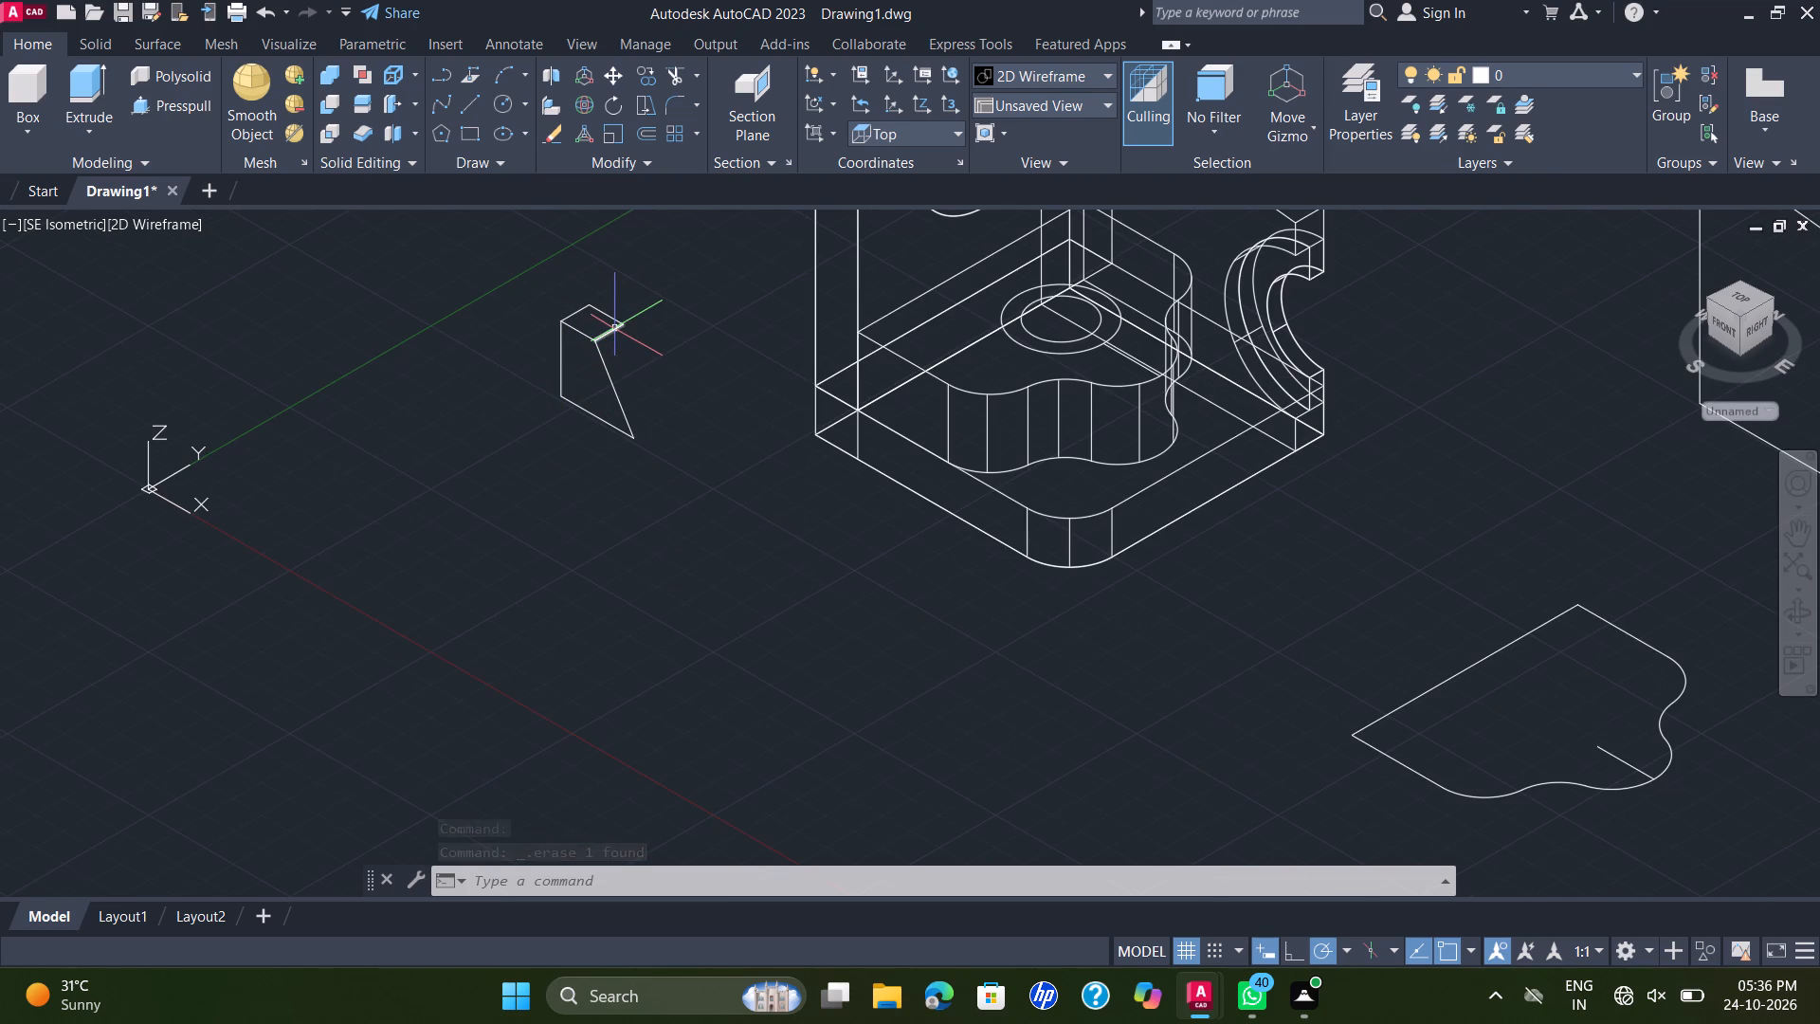
{"action": "left_click", "coordinate": [614, 328]}
{"action": "left_click", "coordinate": [612, 315]}
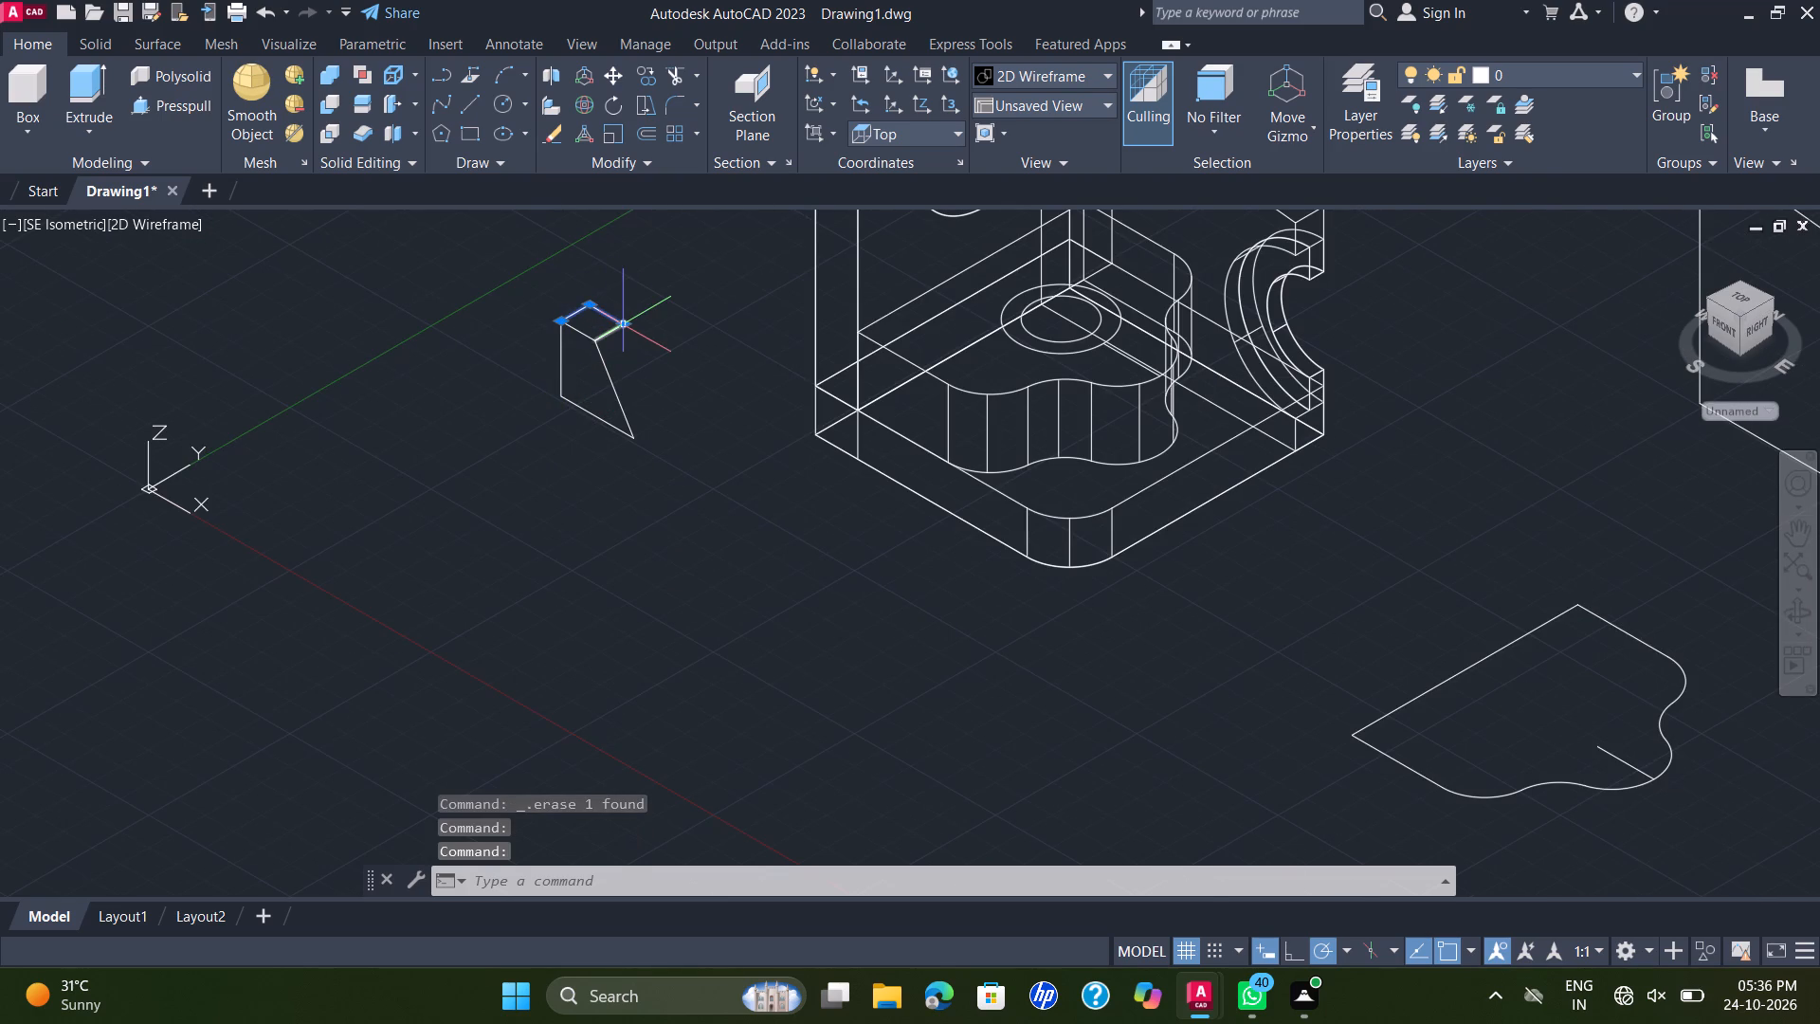
{"action": "key", "text": "Delete"}
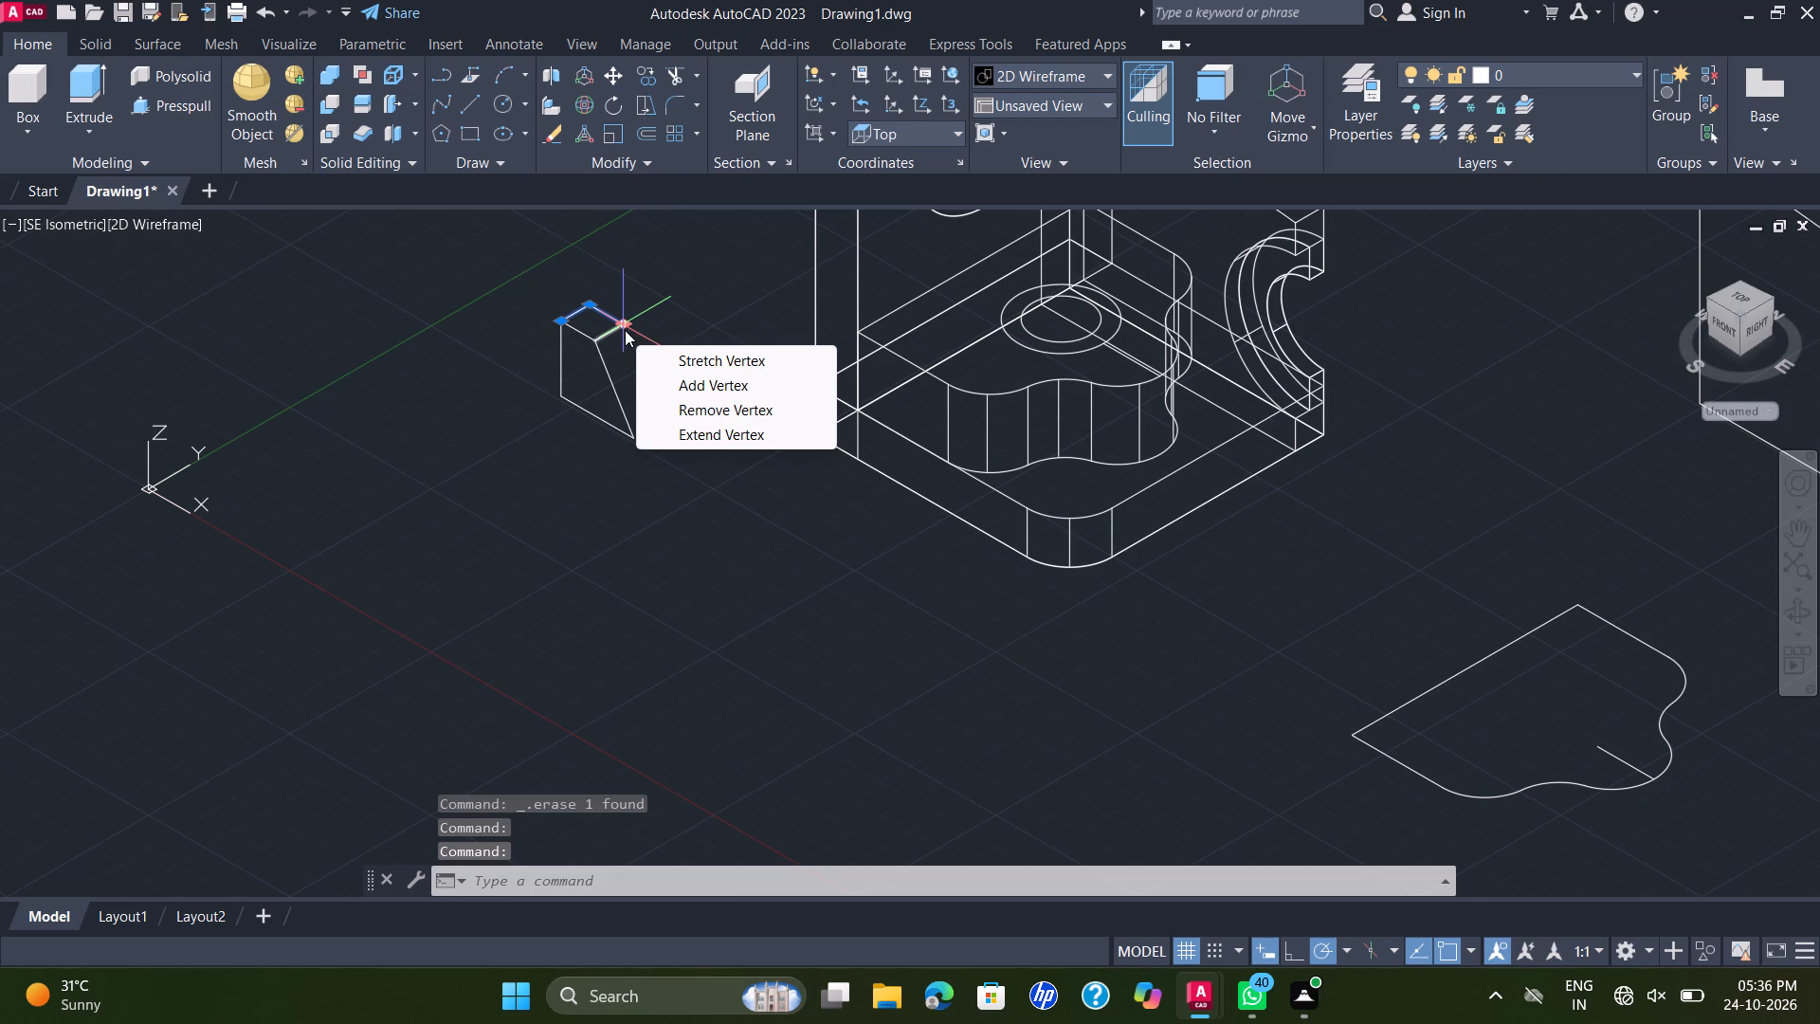
{"action": "key", "text": "Delete"}
{"action": "key", "text": "Delete"}
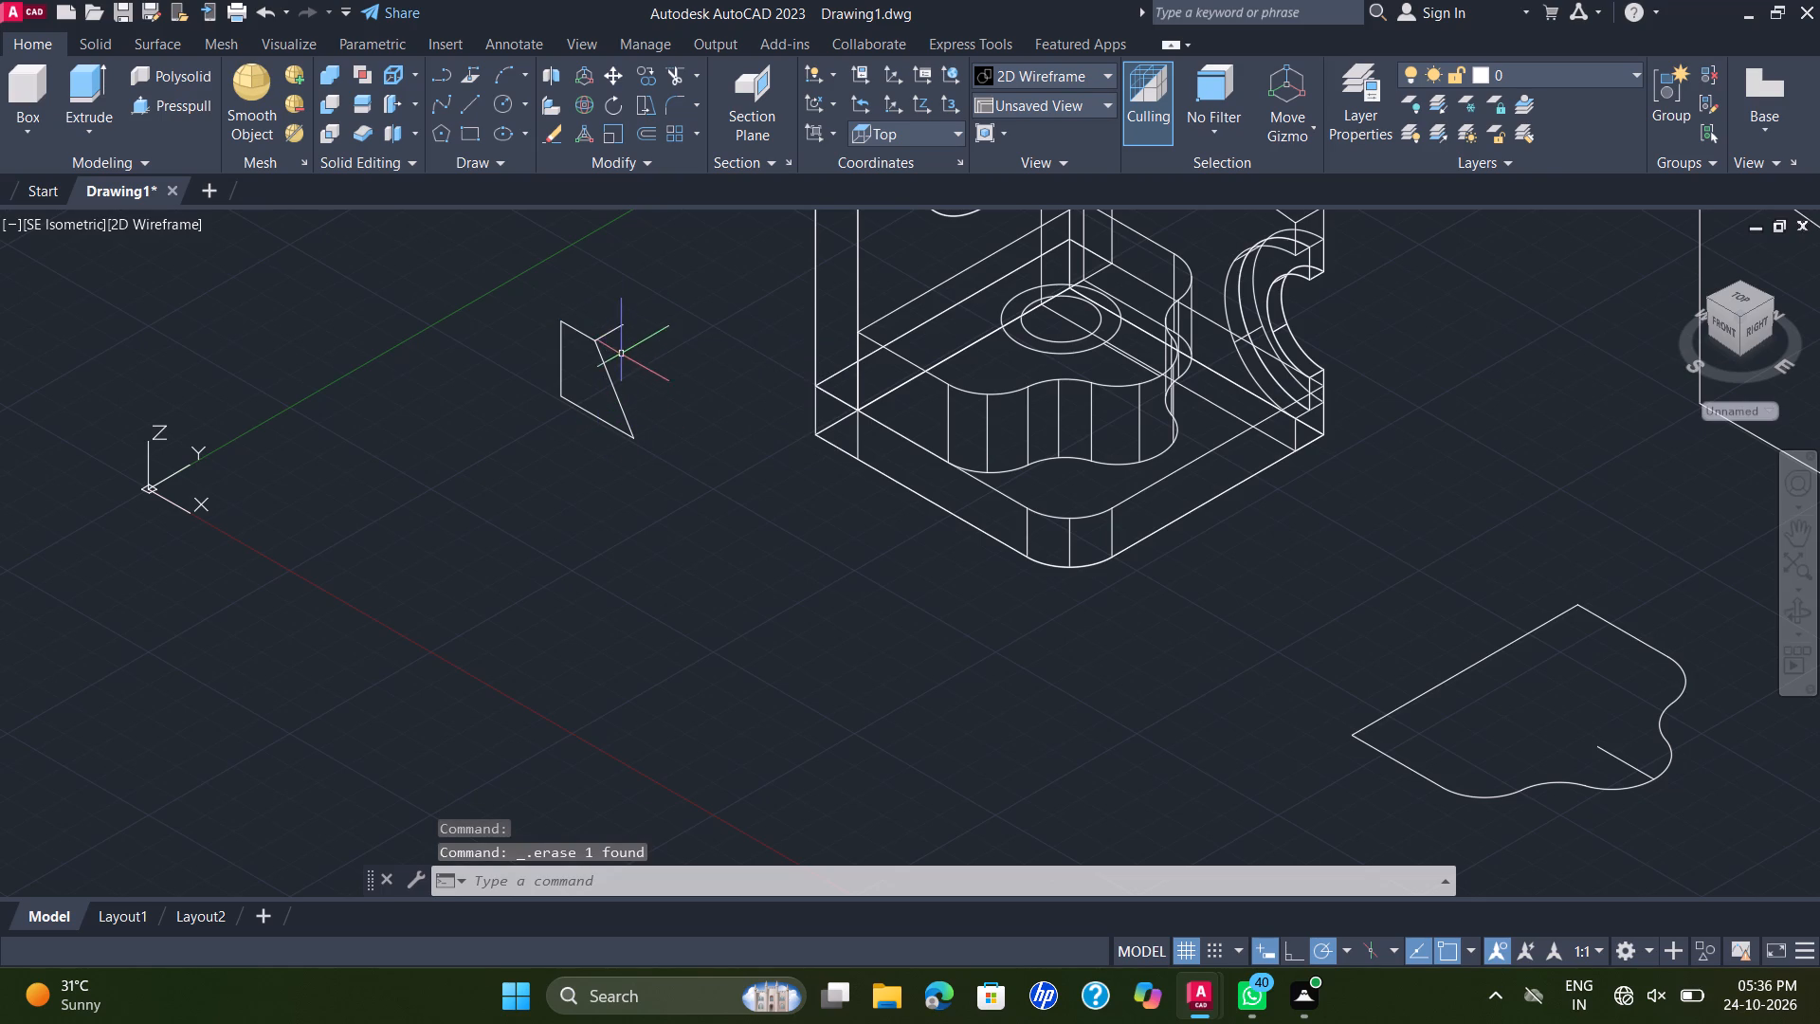
{"action": "left_click", "coordinate": [610, 329]}
{"action": "key", "text": "Delete"}
Join the four lines of the side profile into a single closed polyline.
{"action": "left_click", "coordinate": [657, 272]}
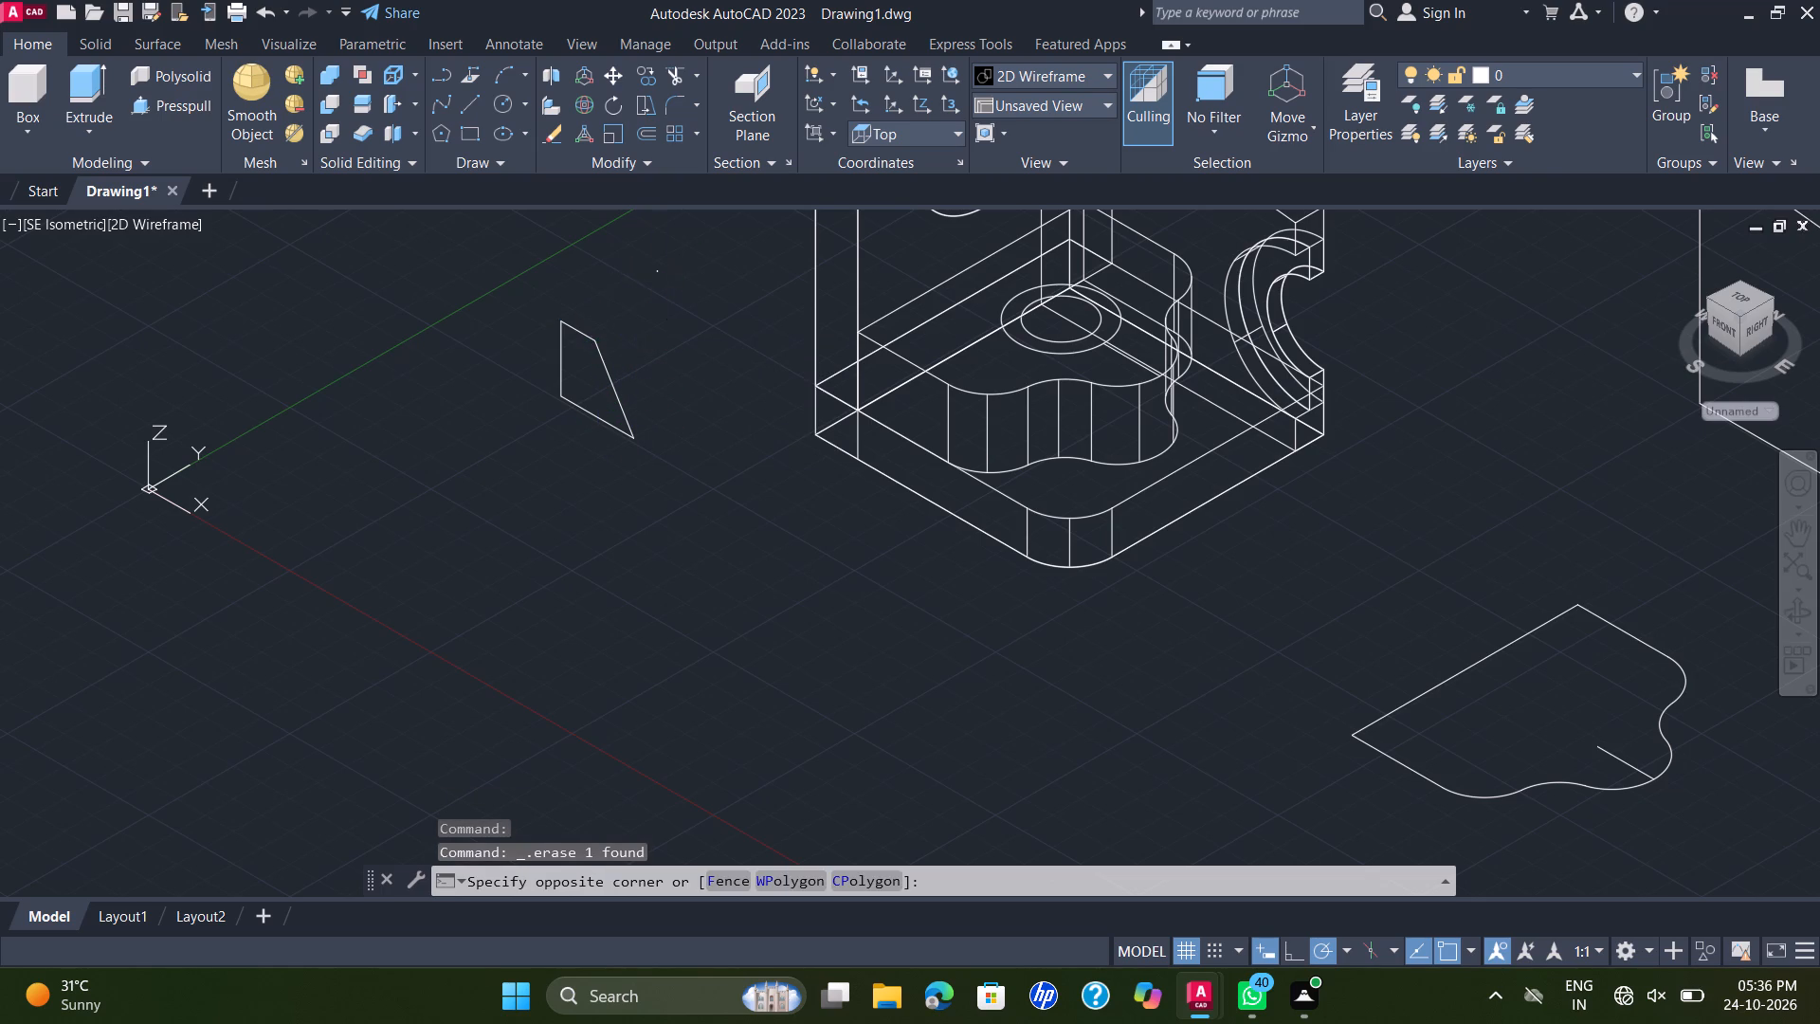
{"action": "left_click", "coordinate": [555, 491]}
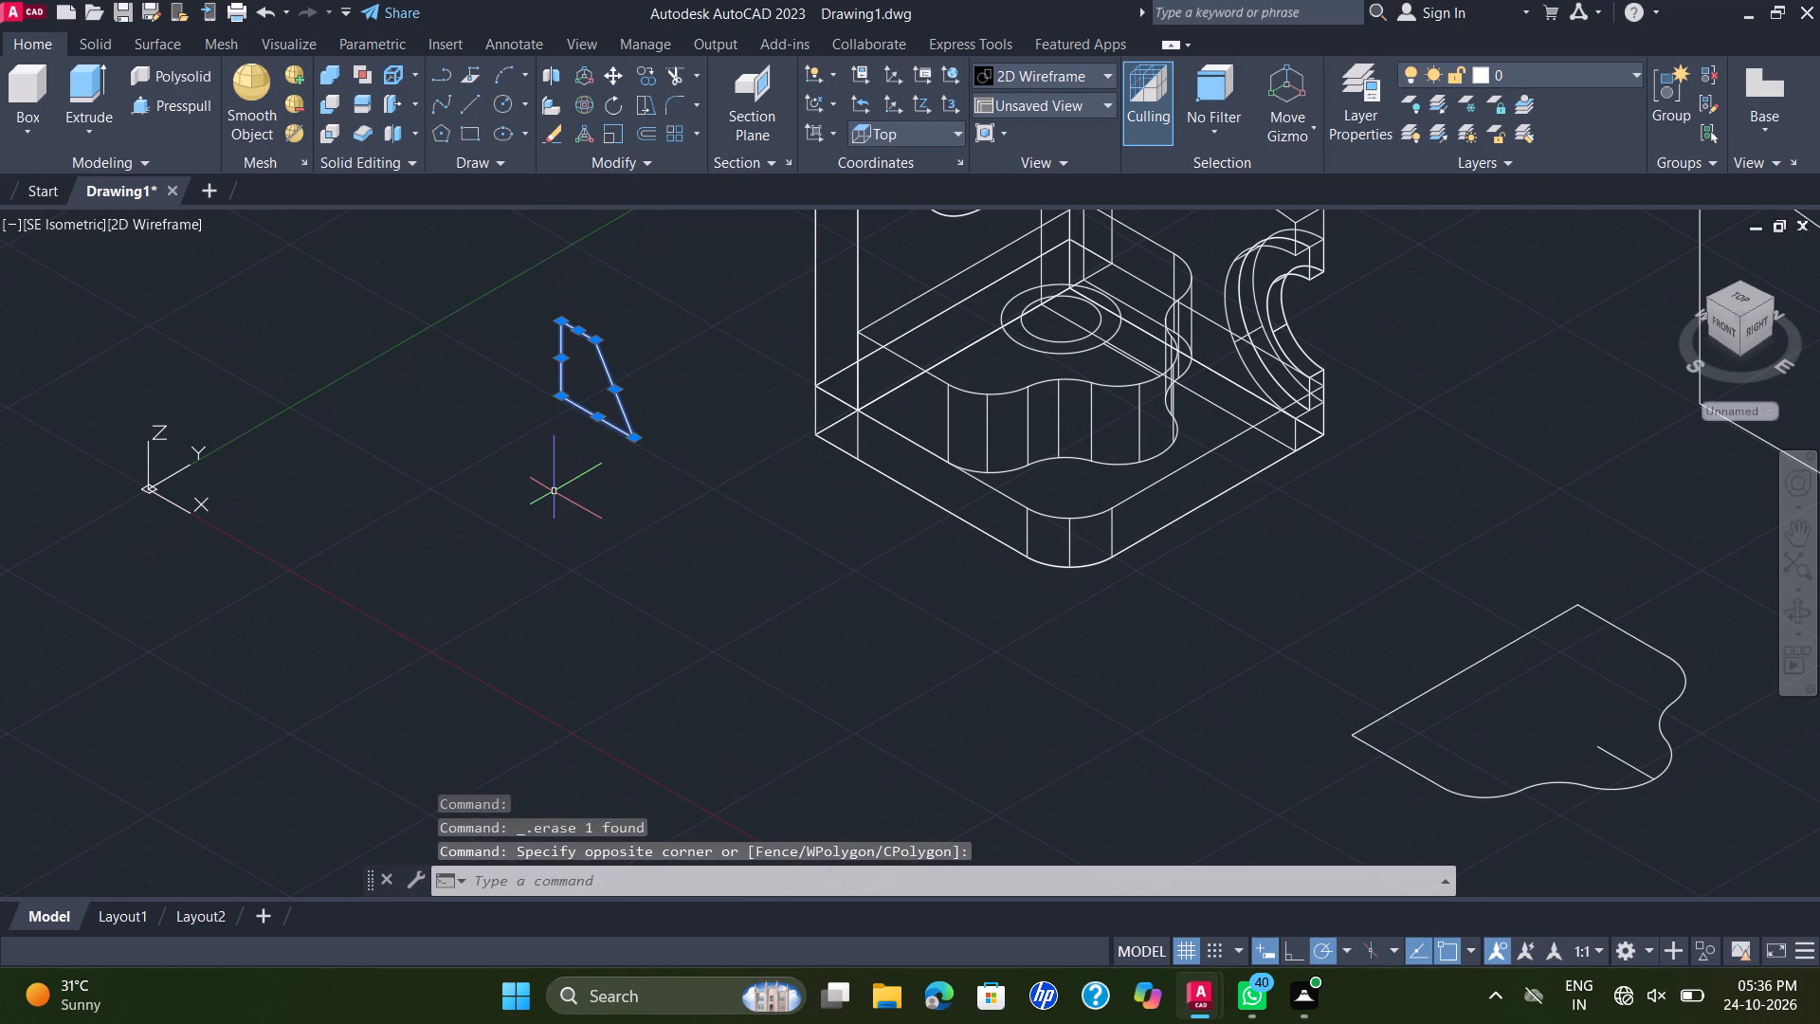
{"action": "key", "text": "j"}
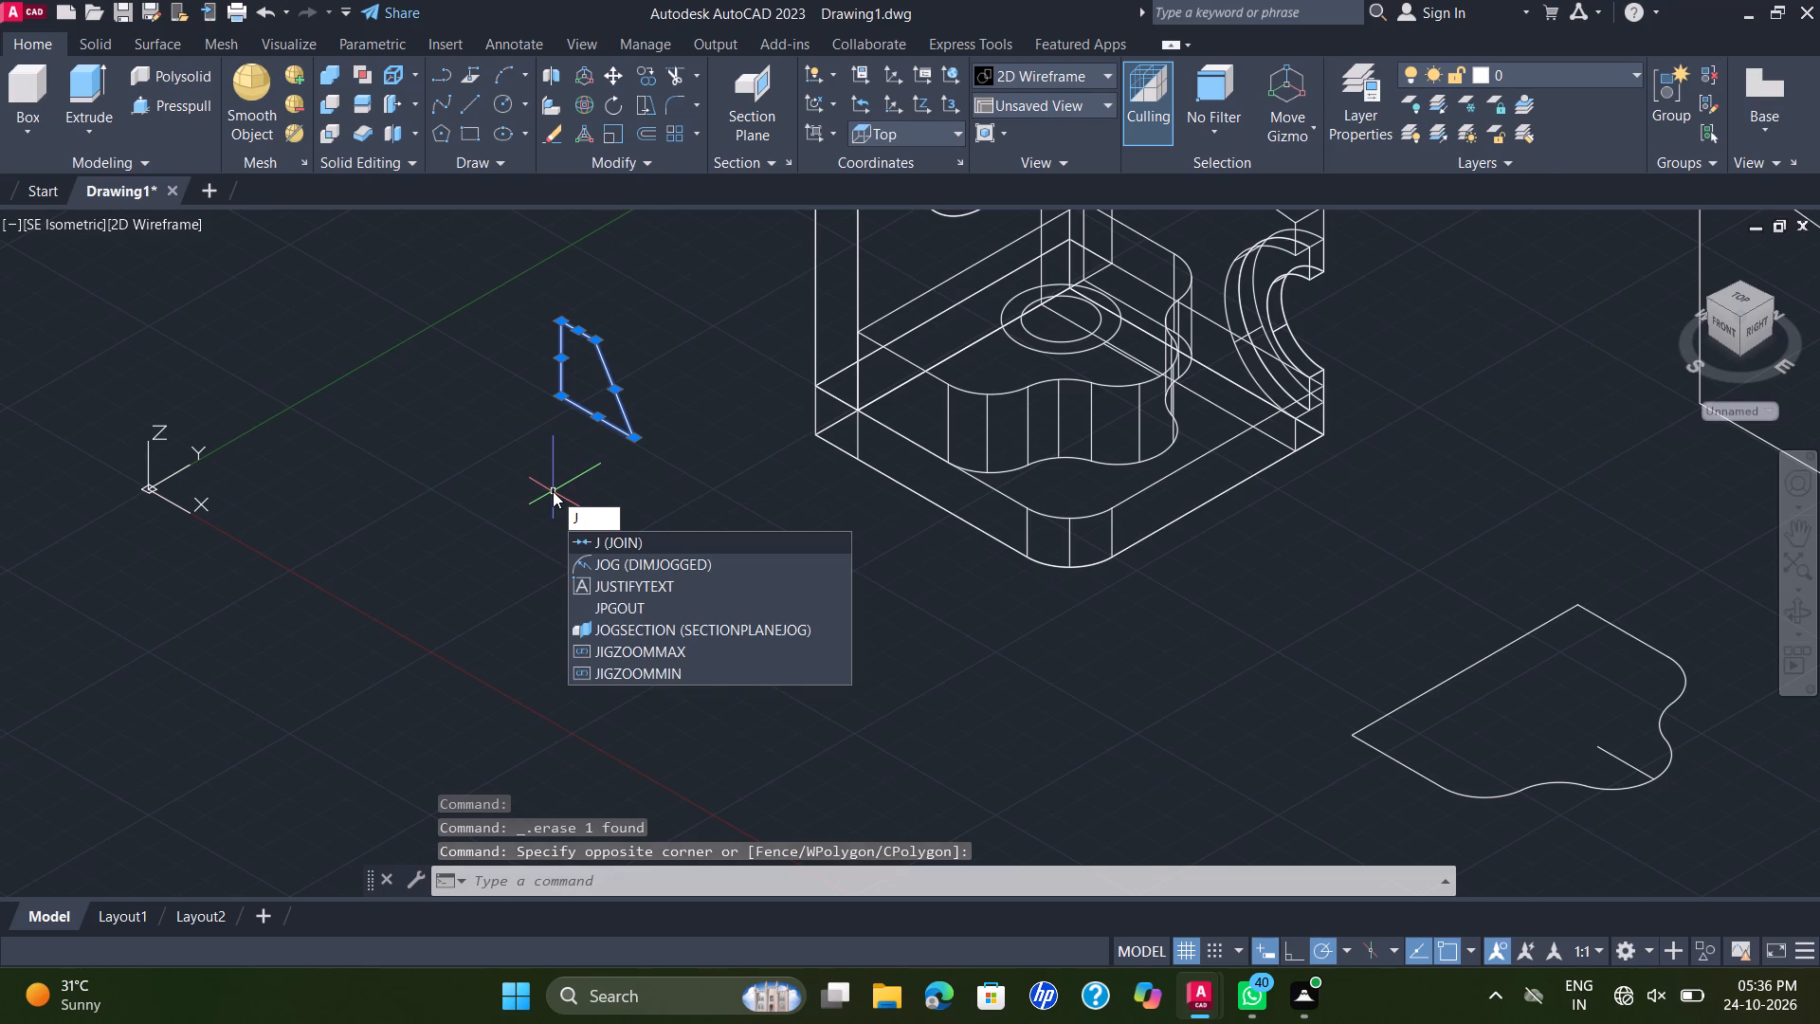
{"action": "key", "text": "Return"}
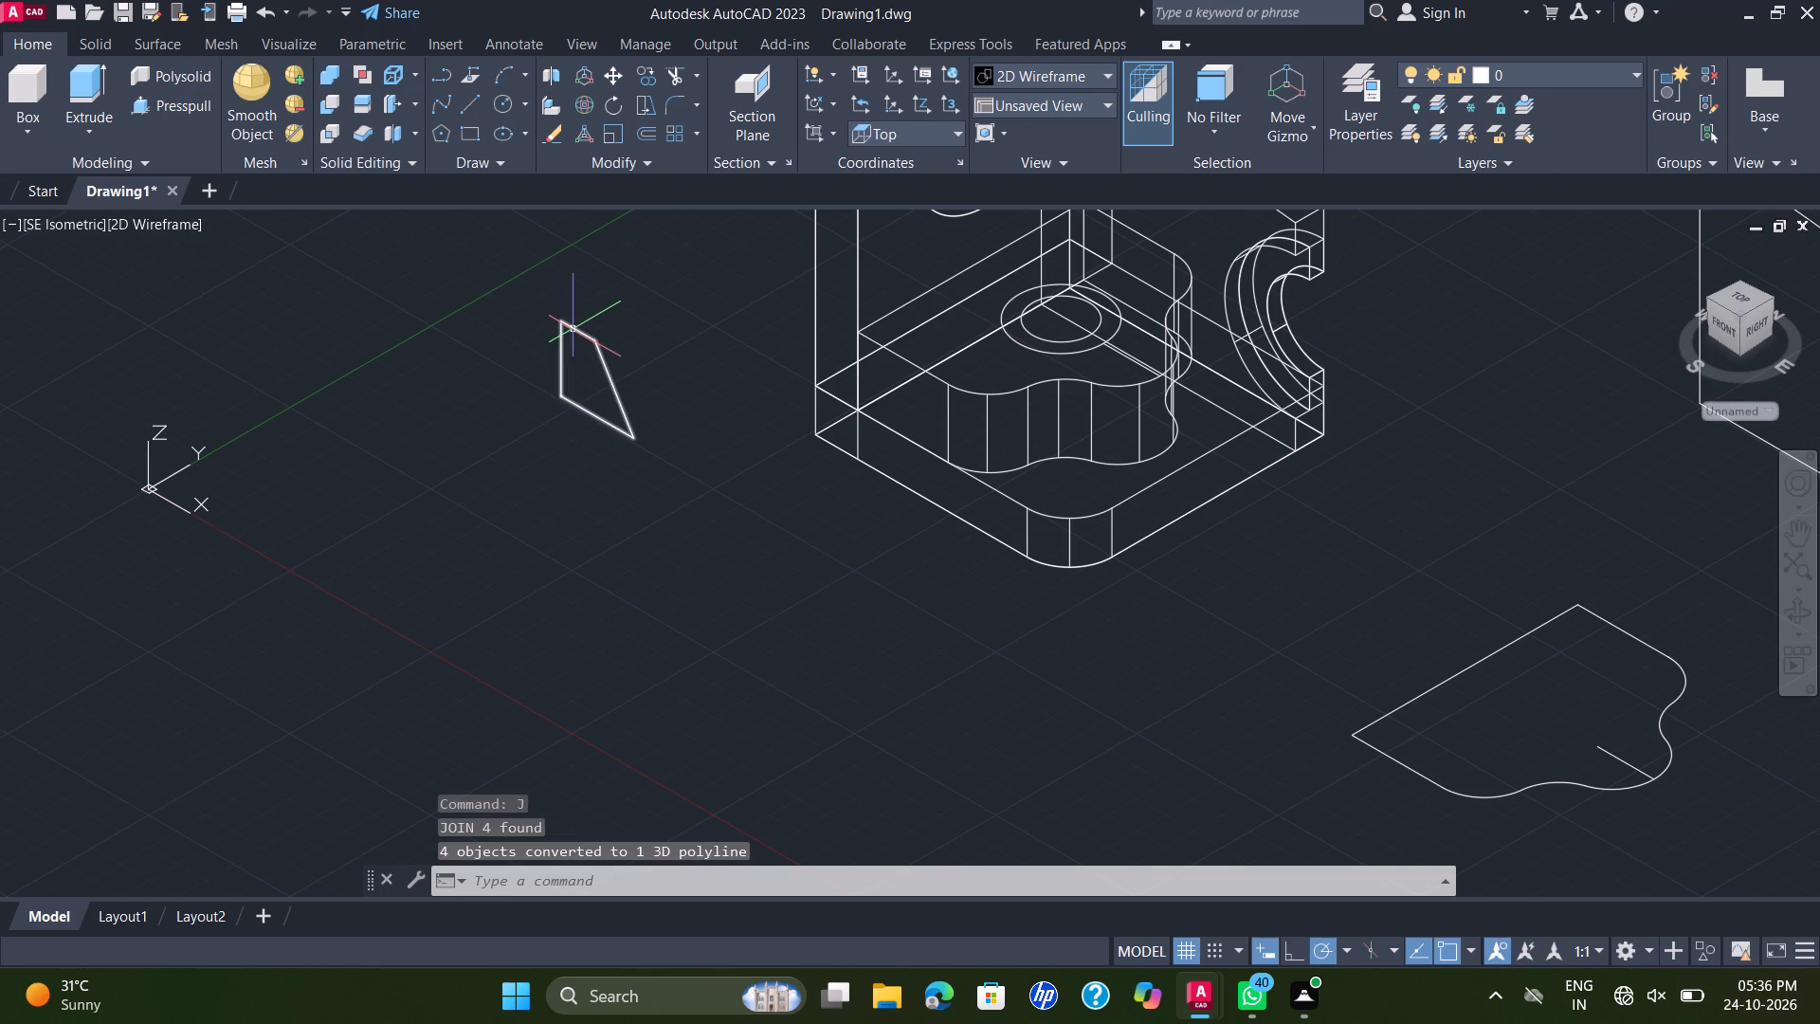
Presspull the closed side profile by 10 into a sloped wedge solid.
{"action": "left_click", "coordinate": [165, 101]}
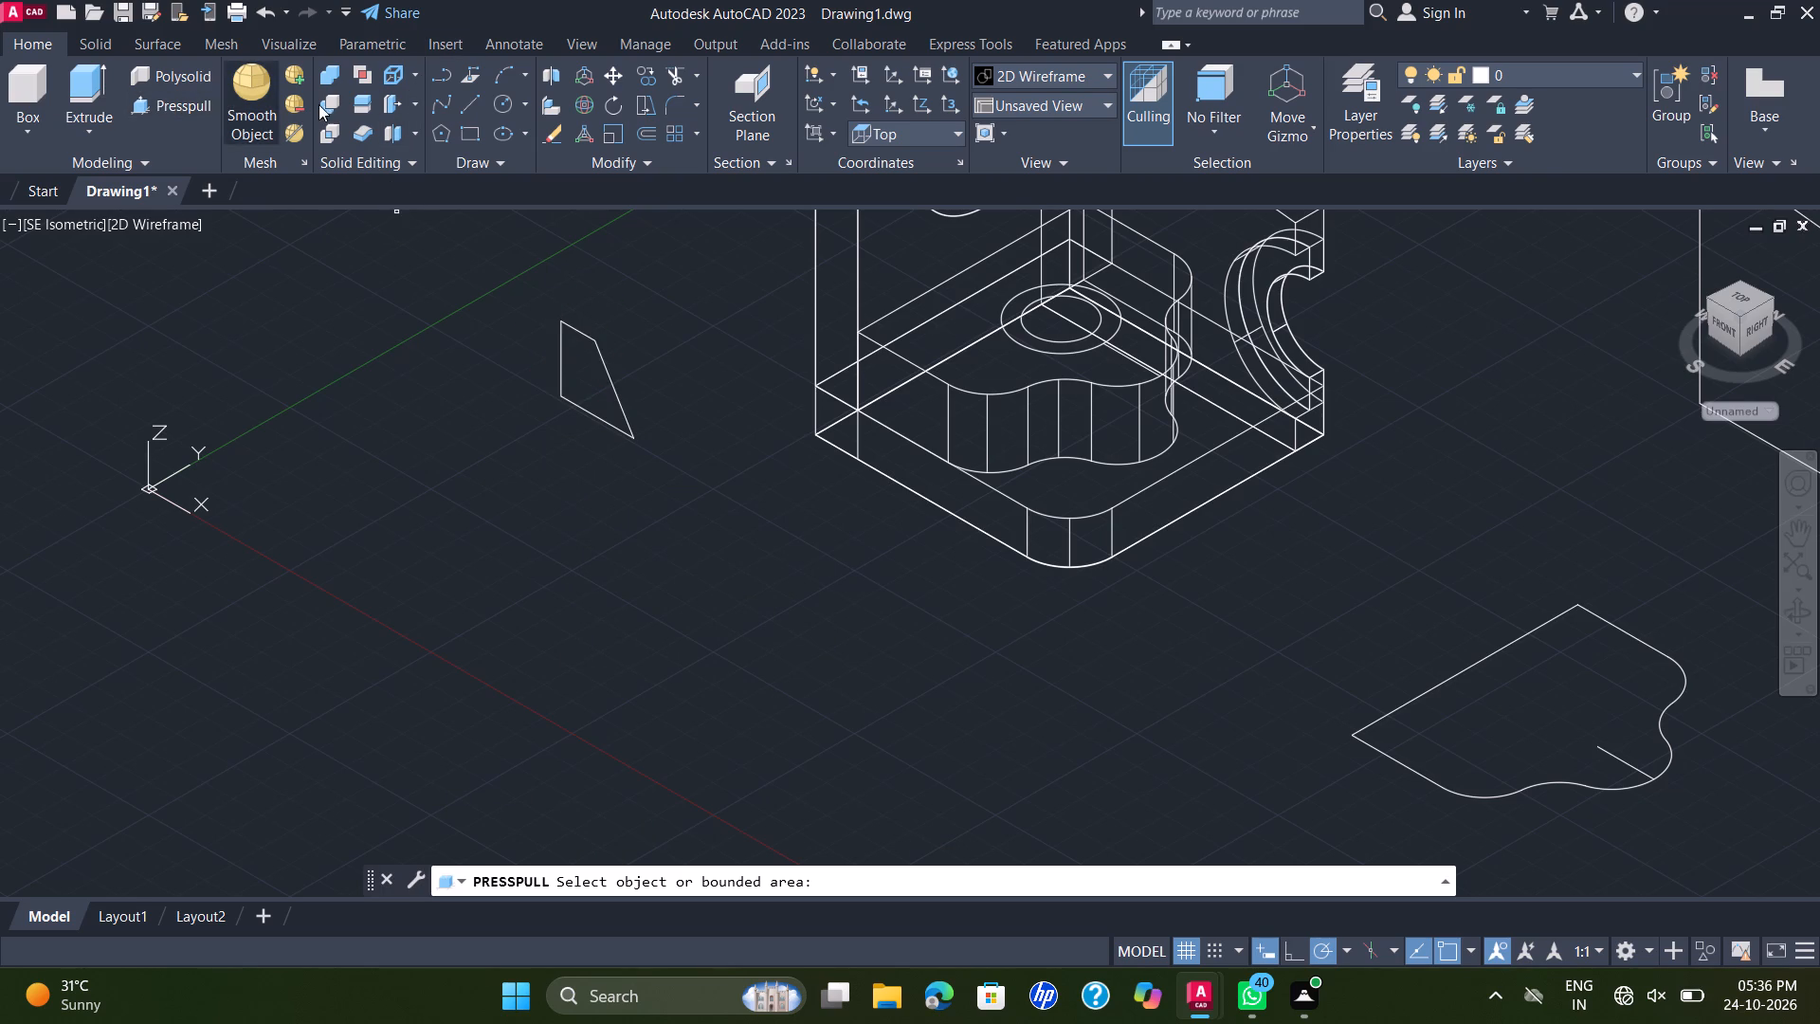
{"action": "left_click", "coordinate": [610, 382]}
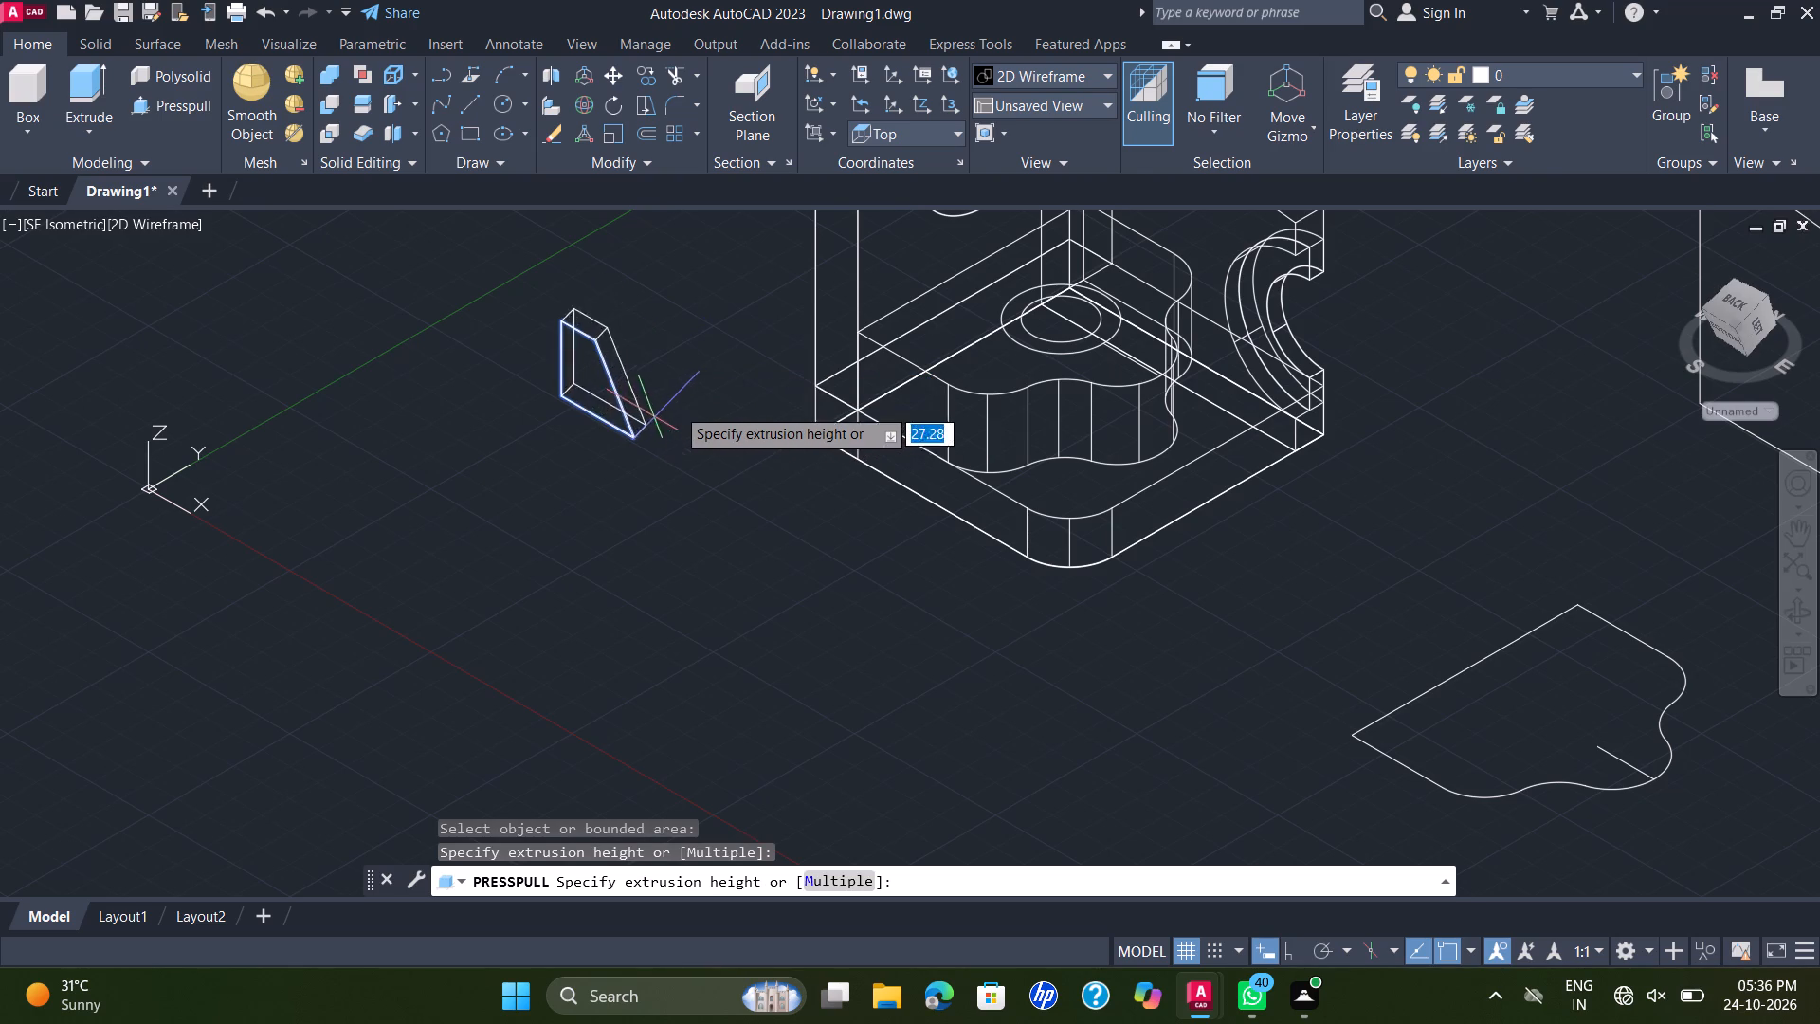
{"action": "scroll", "coordinate": [709, 391], "scroll_direction": "down", "scroll_amount": 2}
{"action": "scroll", "coordinate": [720, 384], "scroll_direction": "up", "scroll_amount": 1}
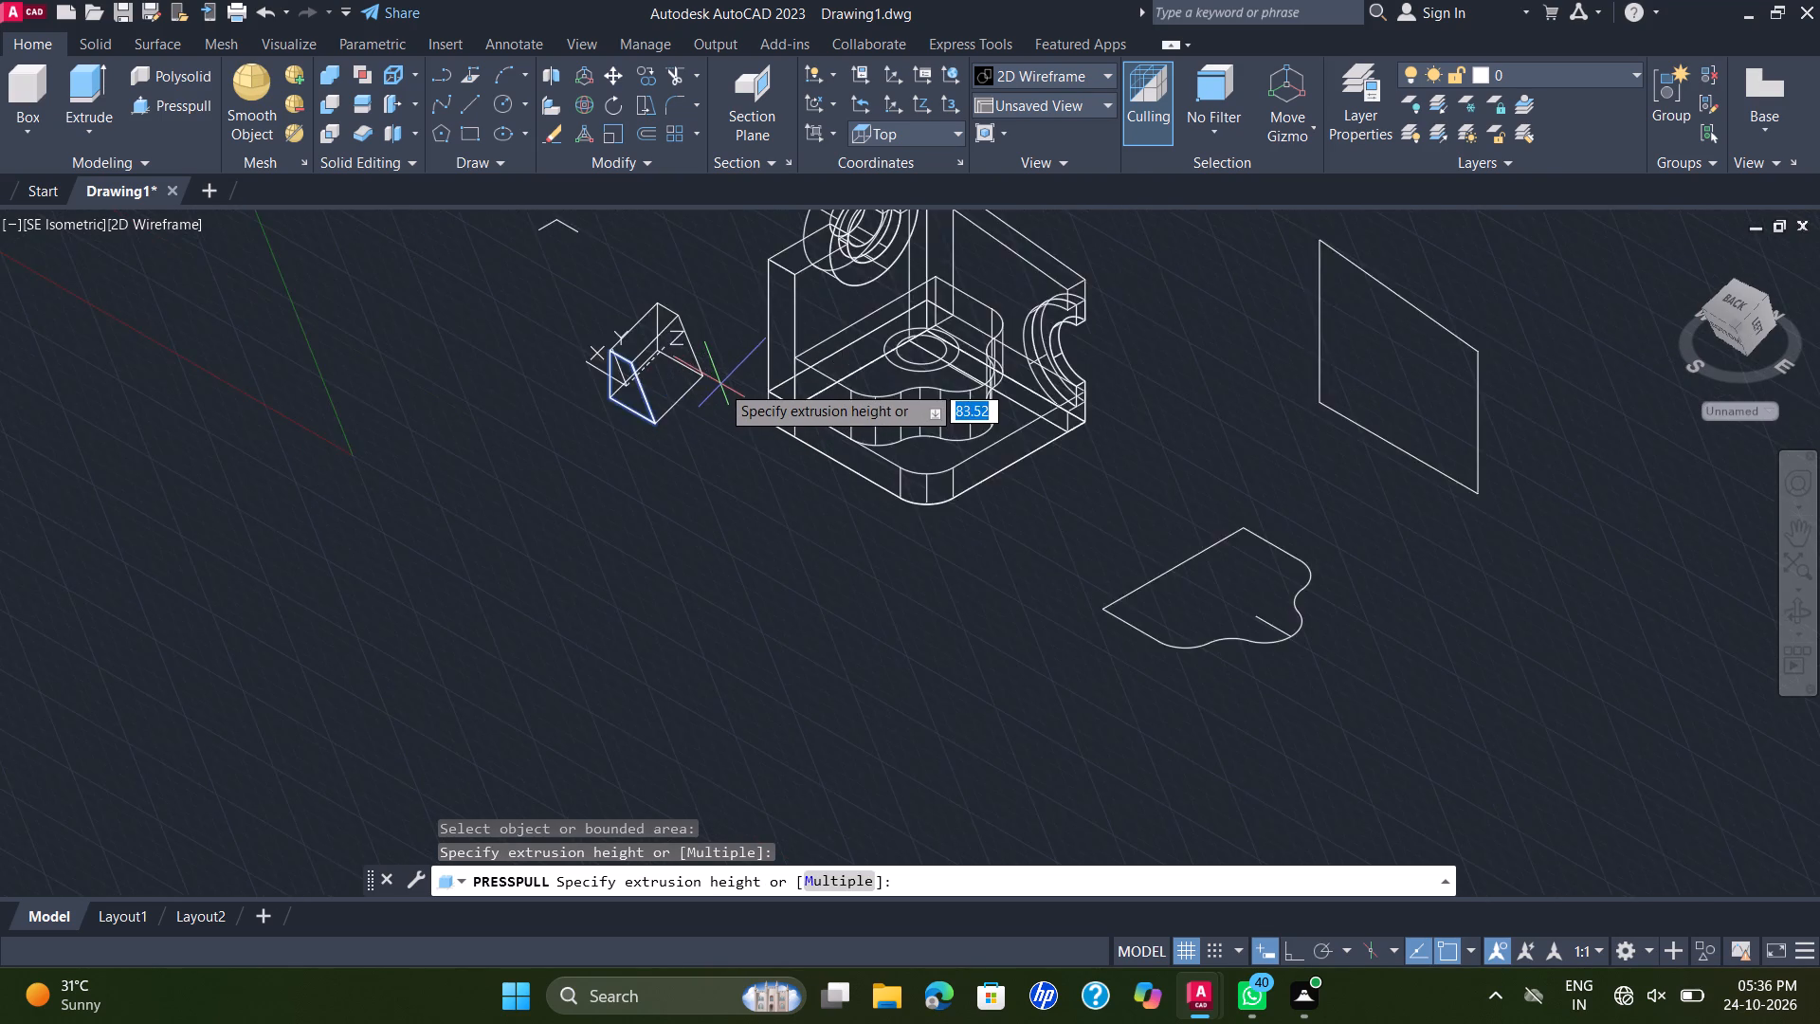
{"action": "scroll", "coordinate": [720, 384], "scroll_direction": "up", "scroll_amount": 1}
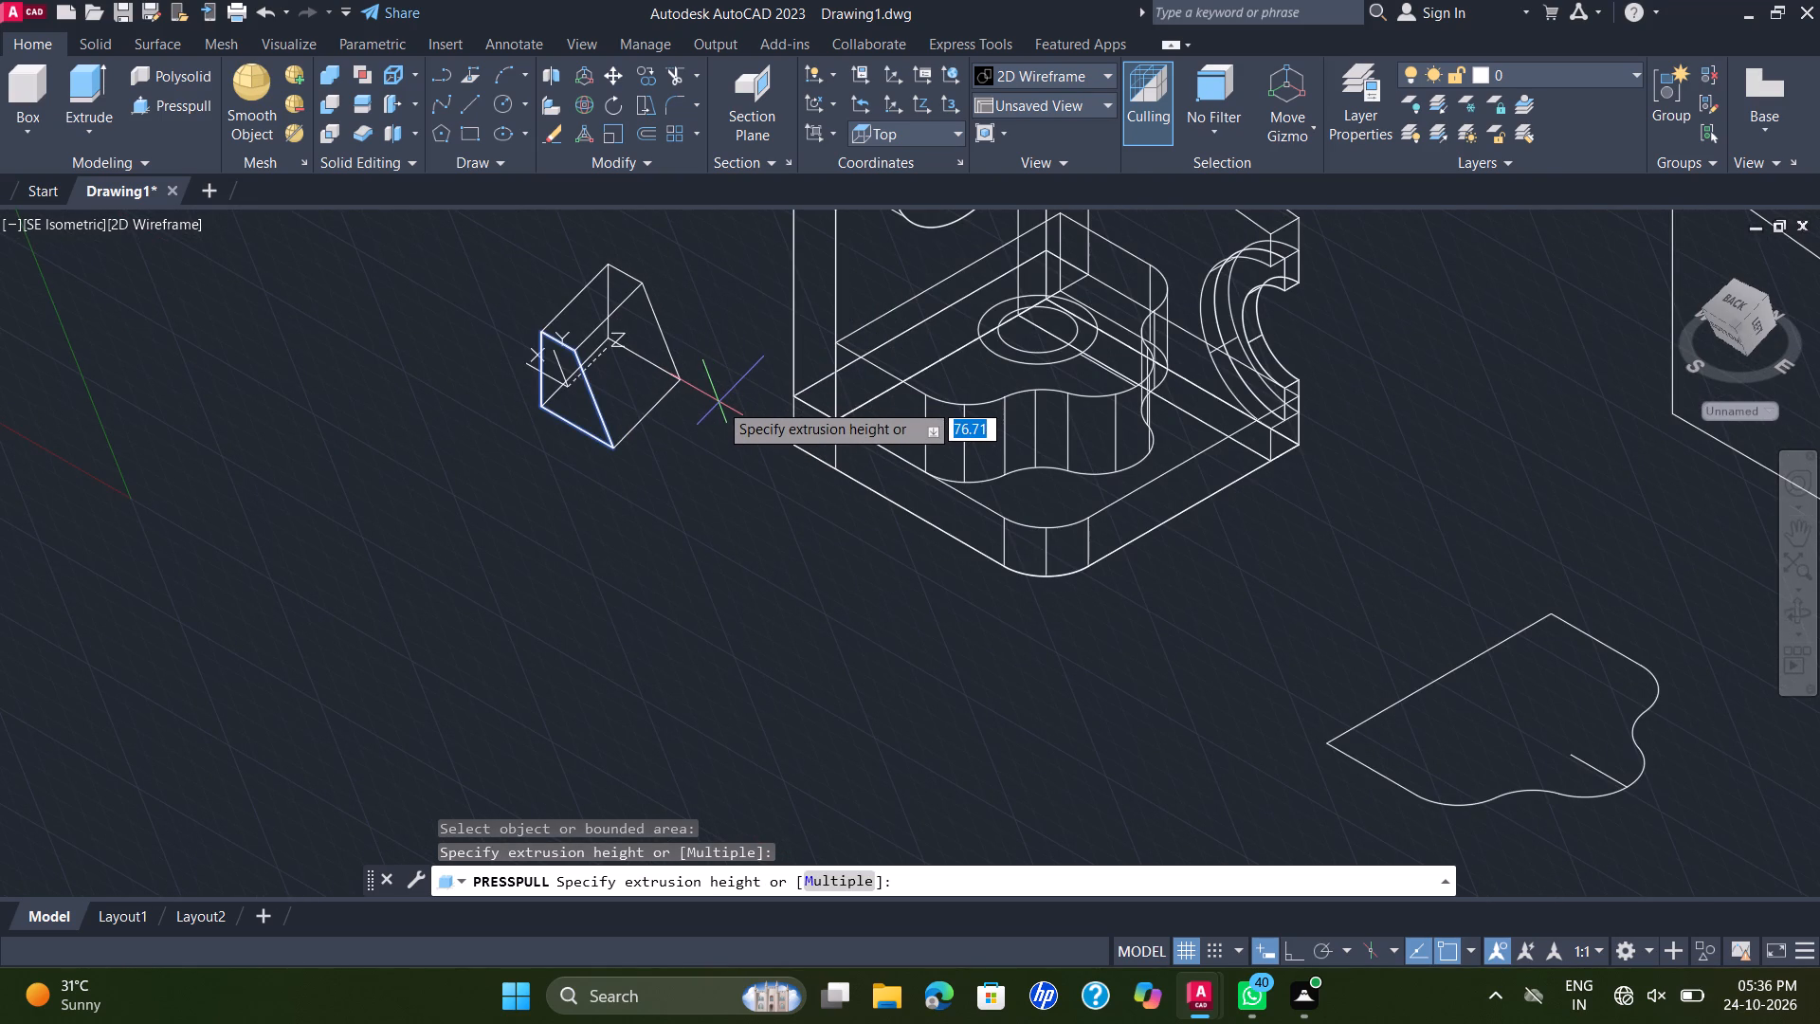
{"action": "type", "text": "10"}
{"action": "key", "text": "Return"}
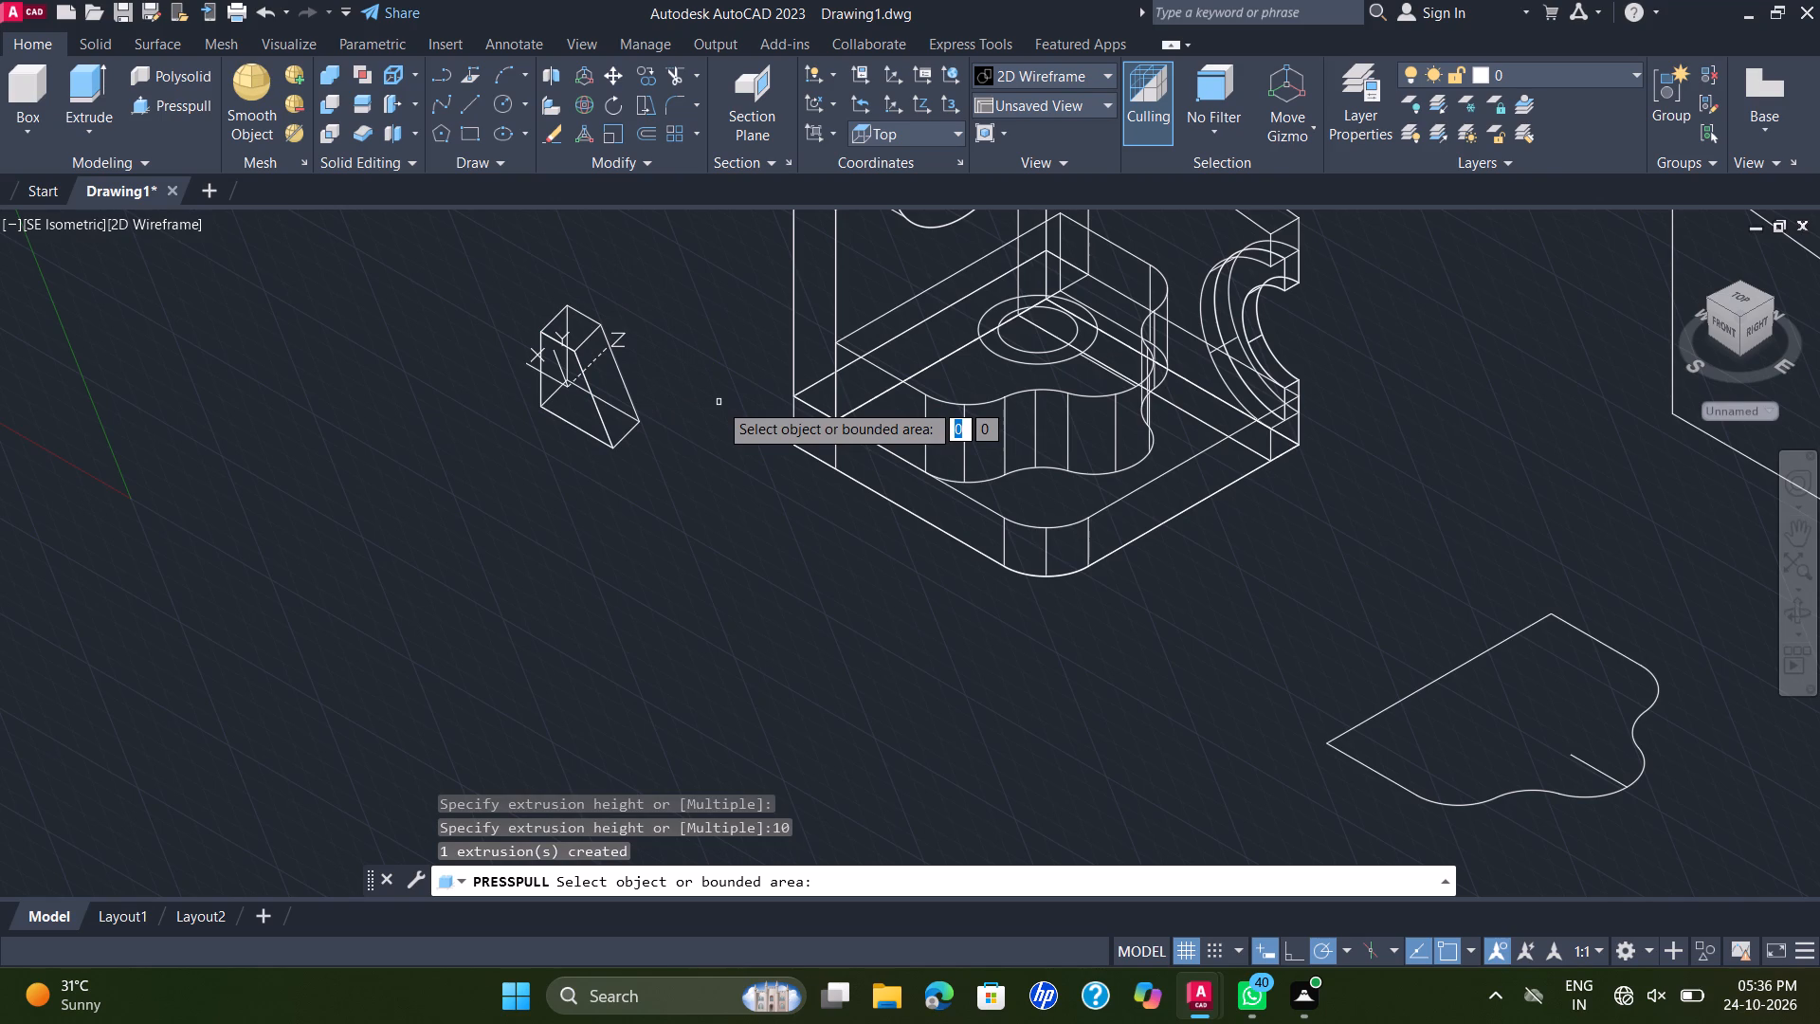
{"action": "key", "text": "Escape"}
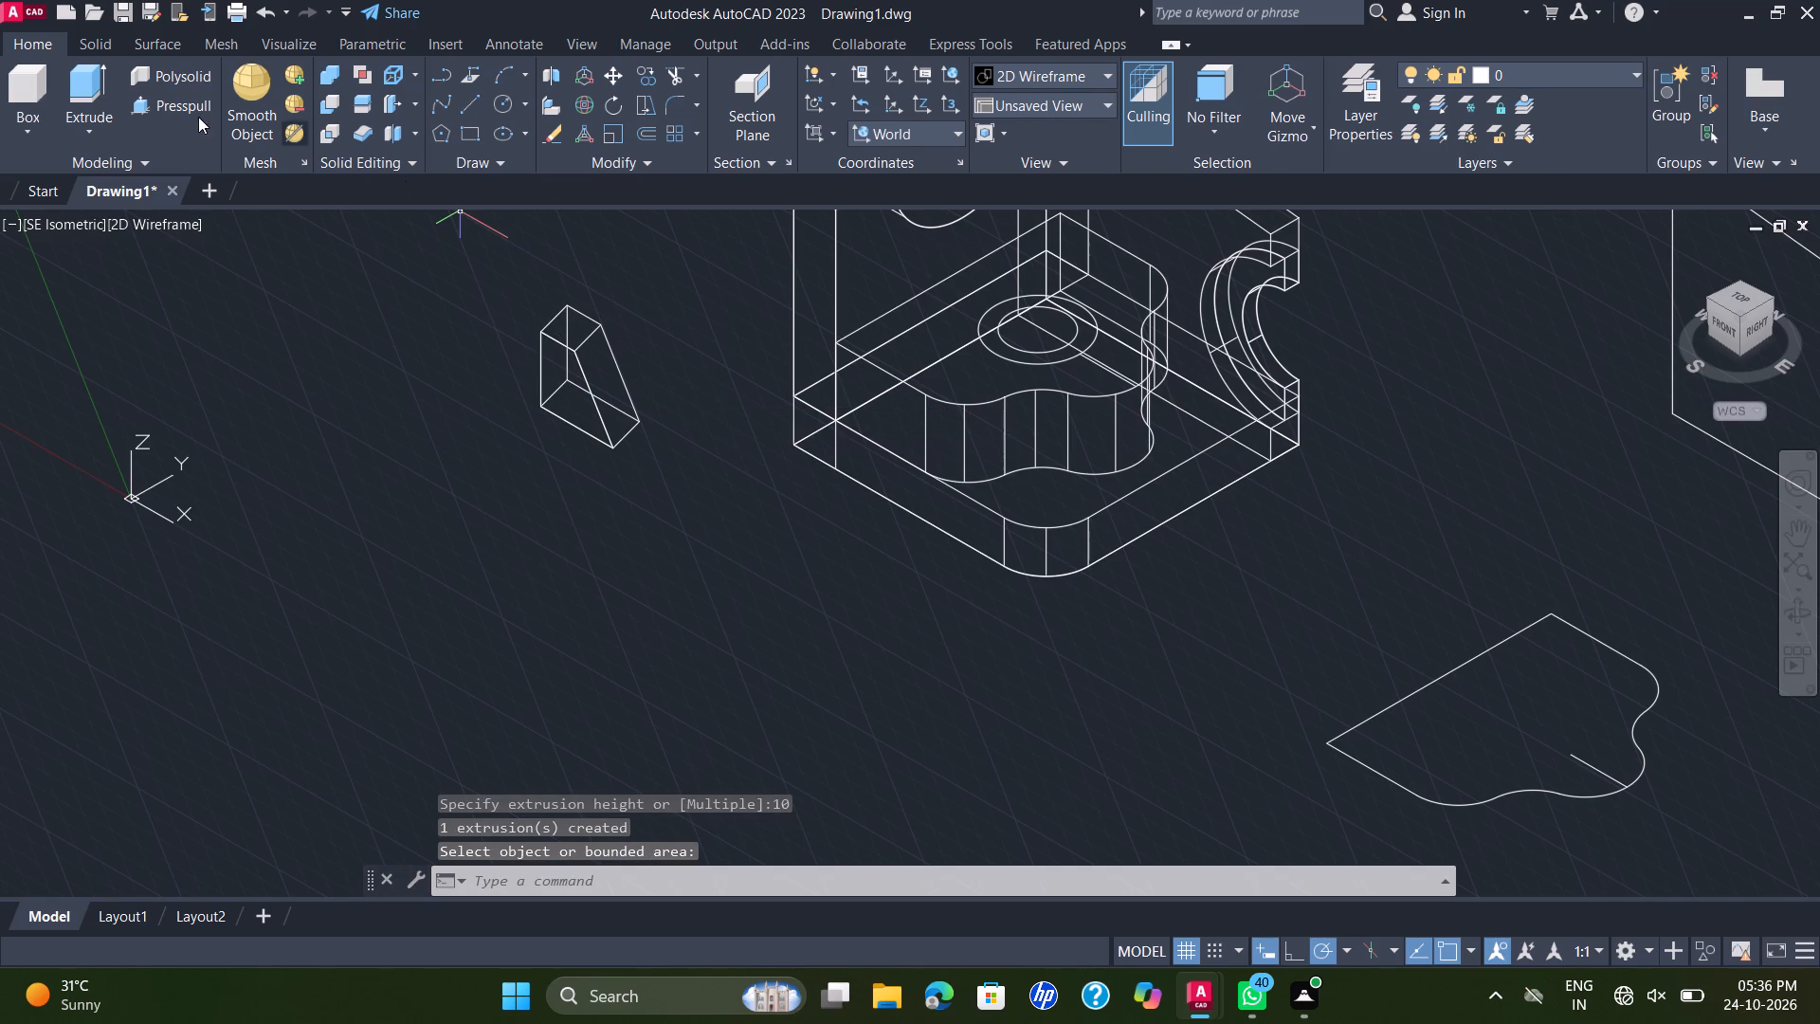
Set the visual style to Shades of Gray.
{"action": "left_click", "coordinate": [81, 229]}
{"action": "left_click", "coordinate": [81, 229]}
{"action": "left_click", "coordinate": [141, 223]}
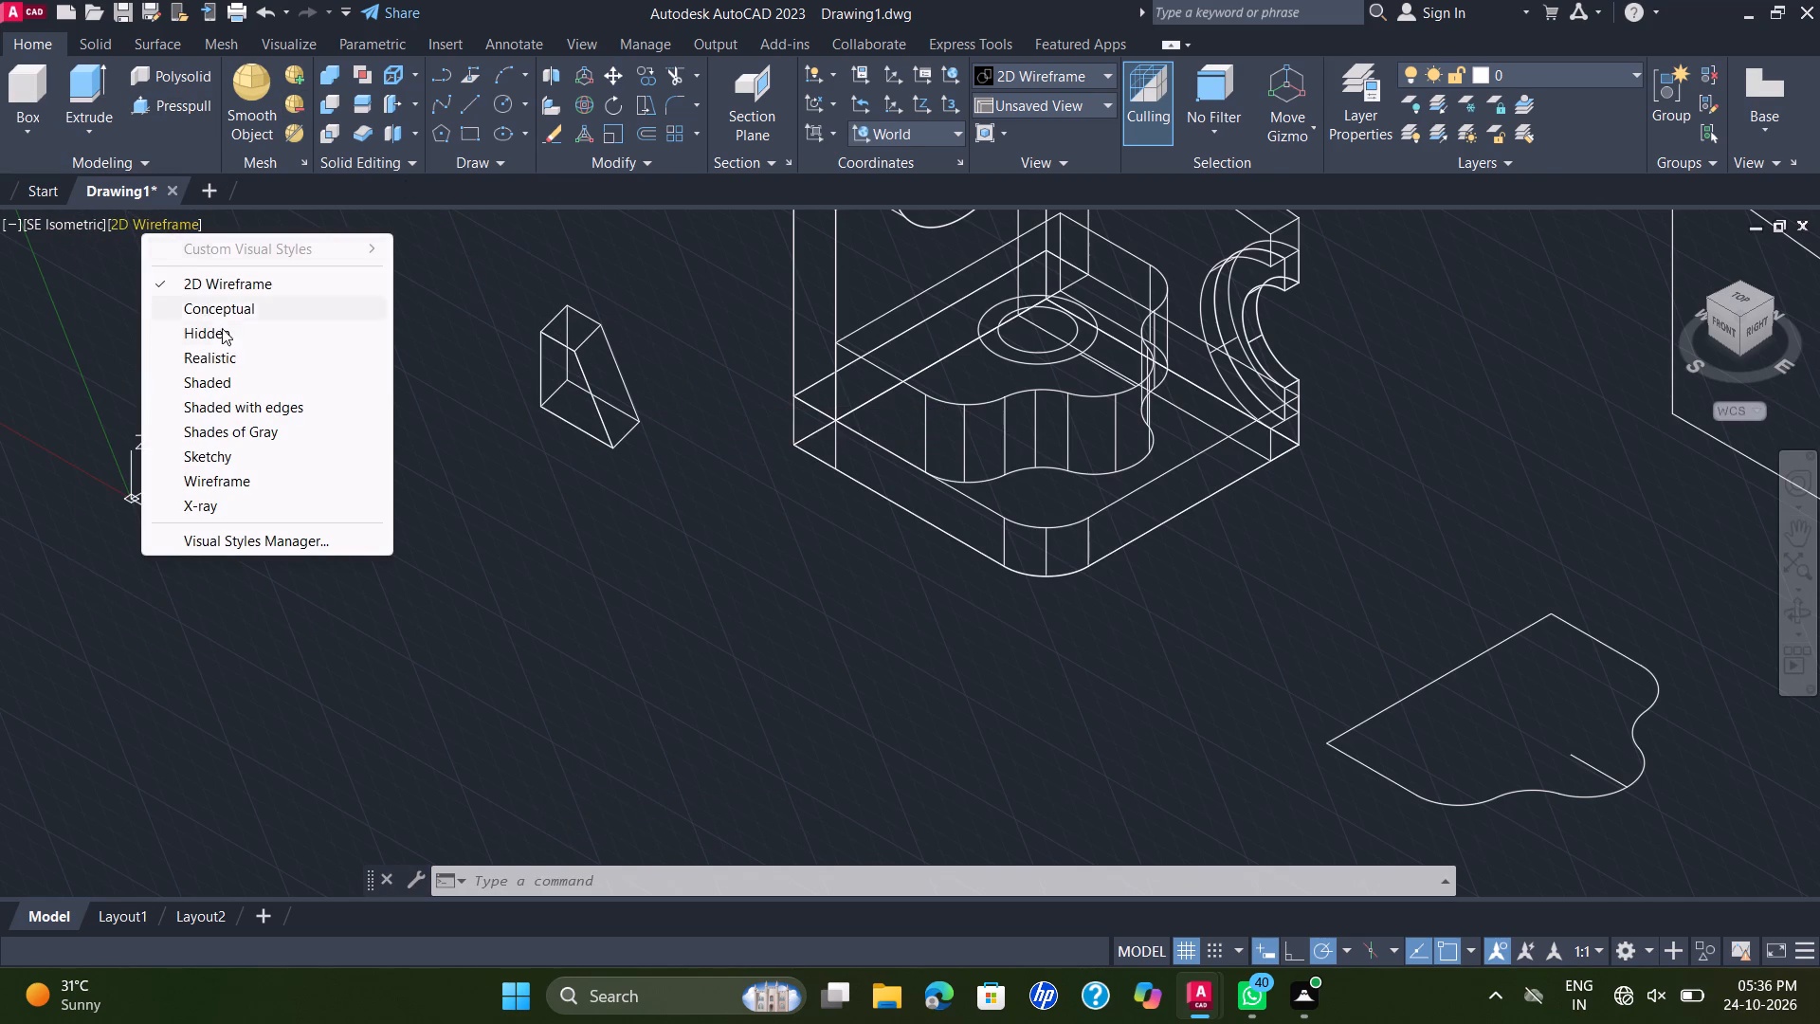
{"action": "left_click", "coordinate": [264, 435]}
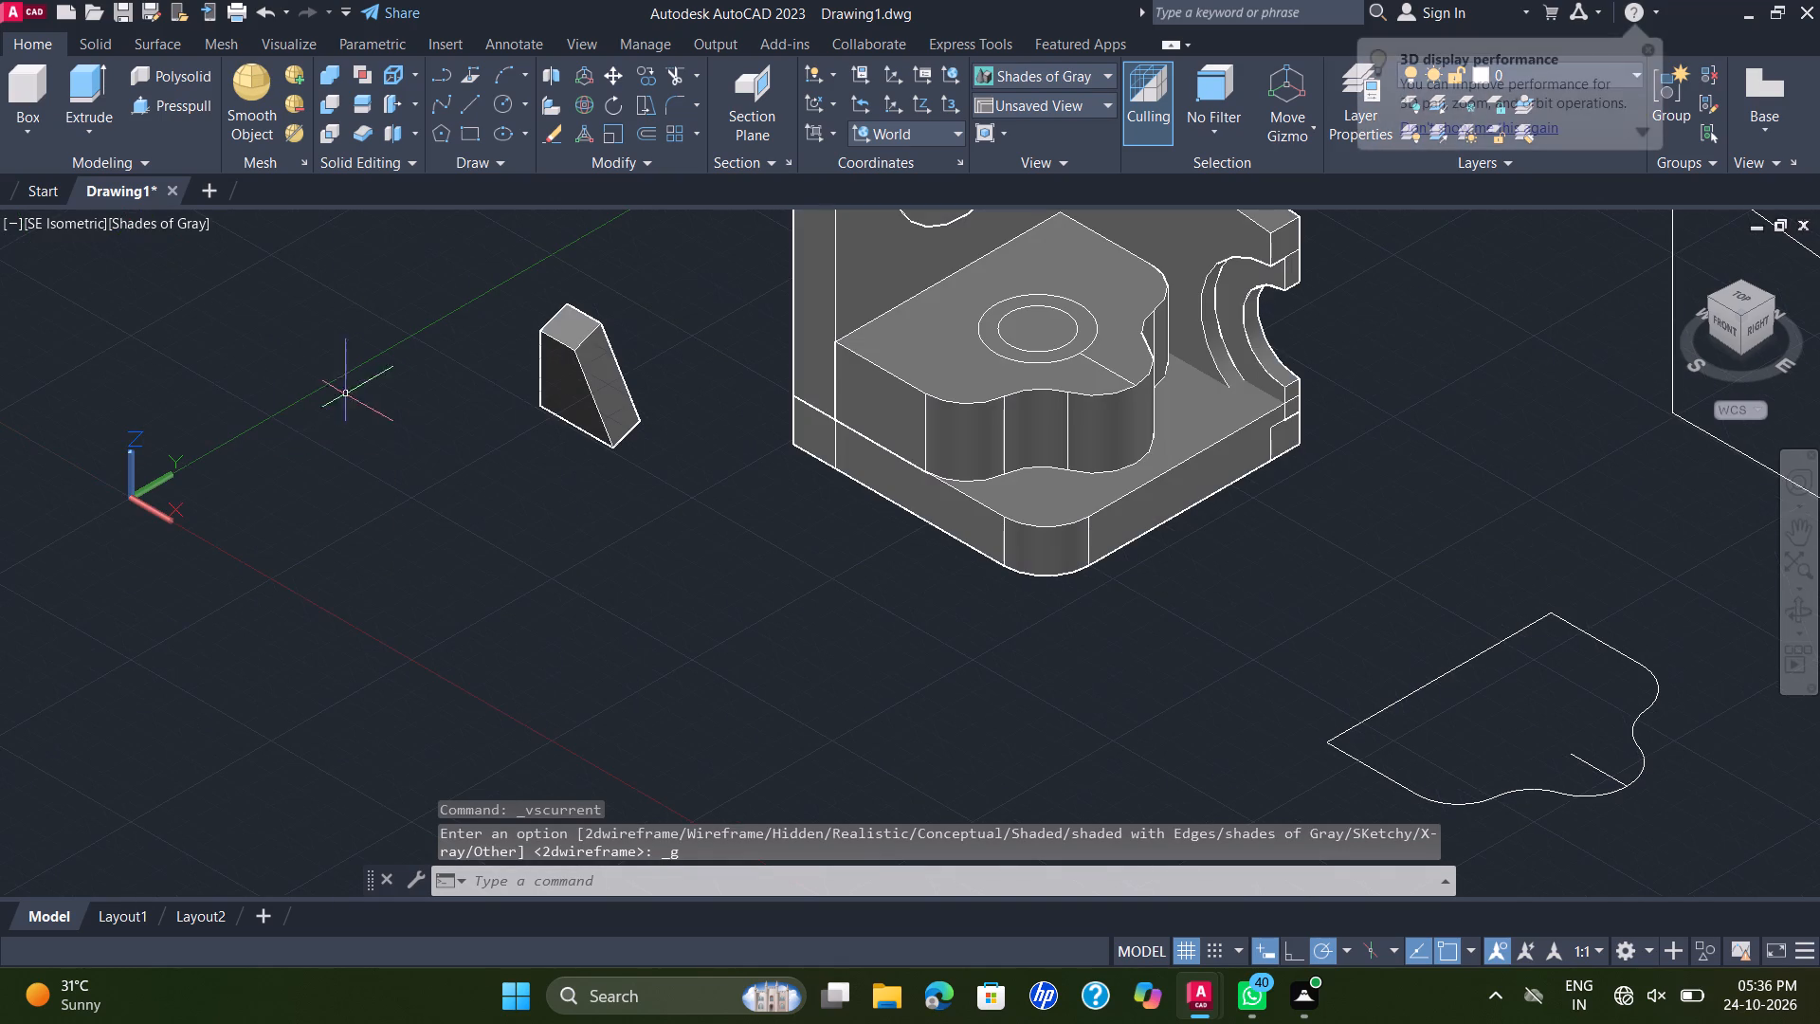
Move the wedge solid by its top edge midpoint about 46.54 at 120° away from its profile, leaving it beside the bracket.
{"action": "middle_click_drag", "start_coordinate": [622, 360], "coordinate": [542, 498]}
{"action": "scroll", "coordinate": [573, 475], "scroll_direction": "down", "scroll_amount": 1}
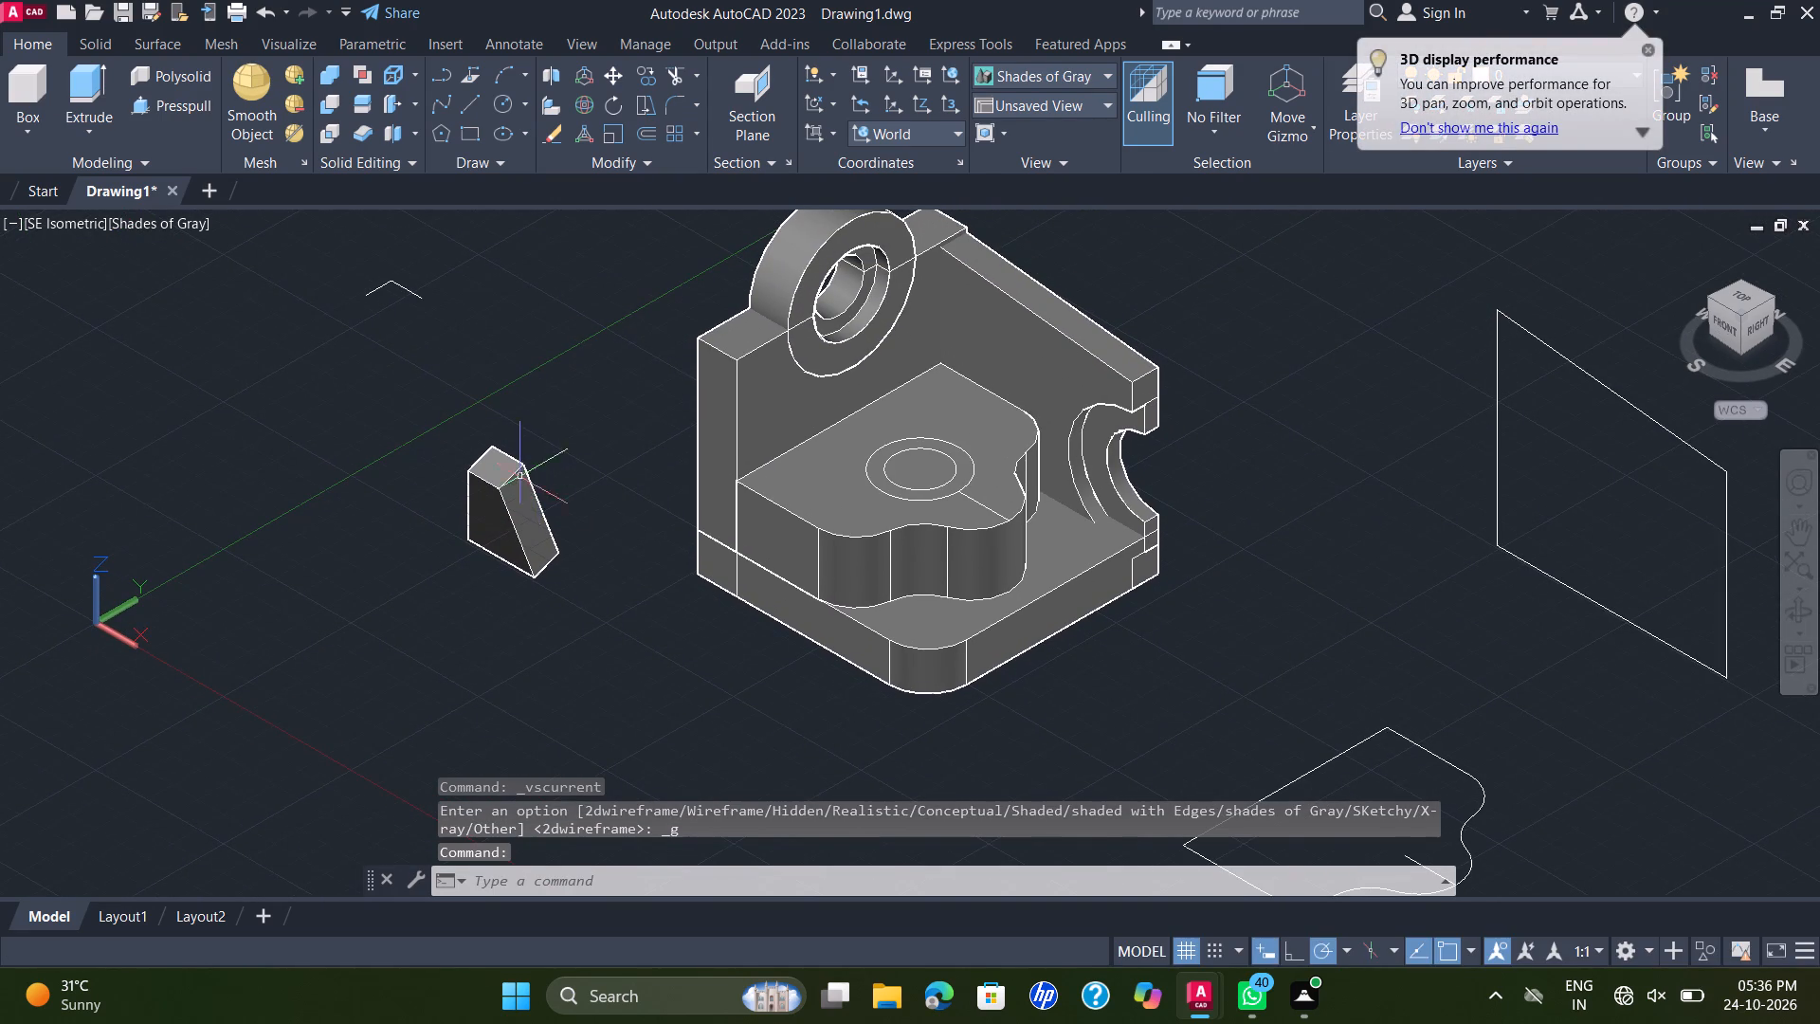
{"action": "left_click", "coordinate": [505, 475]}
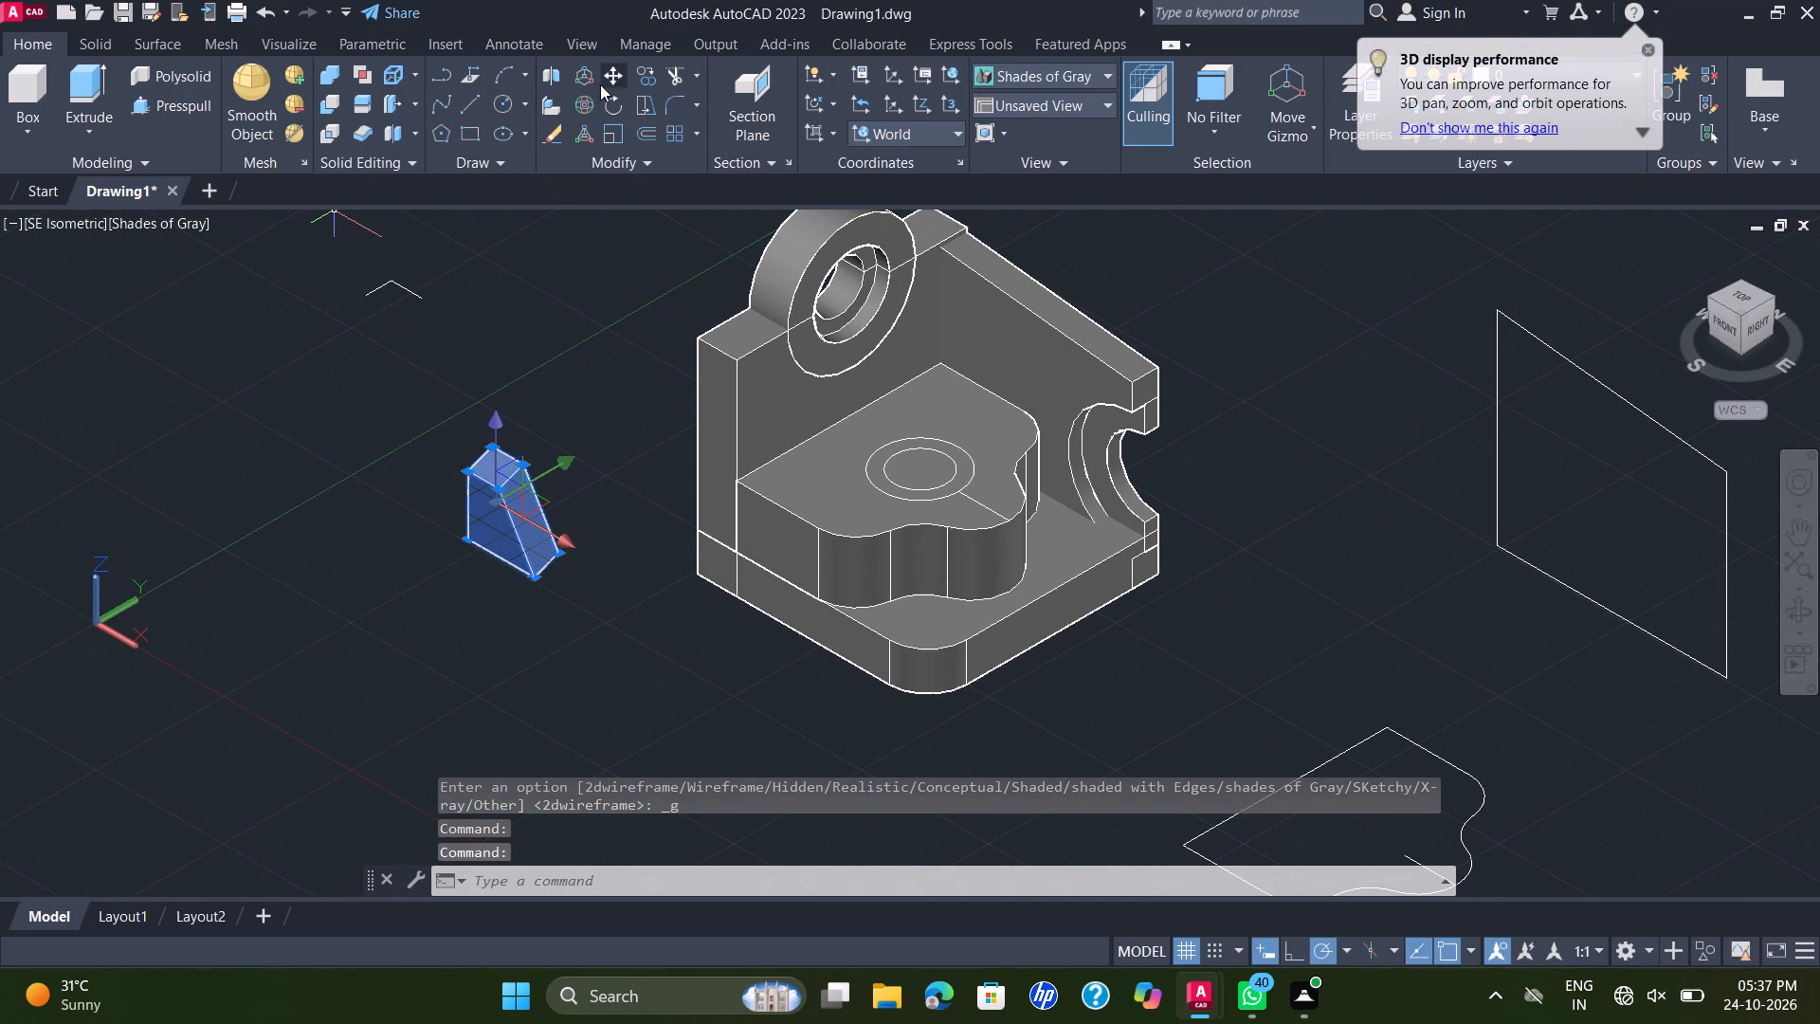
{"action": "left_click", "coordinate": [614, 79]}
{"action": "scroll", "coordinate": [444, 502], "scroll_direction": "up", "scroll_amount": 3}
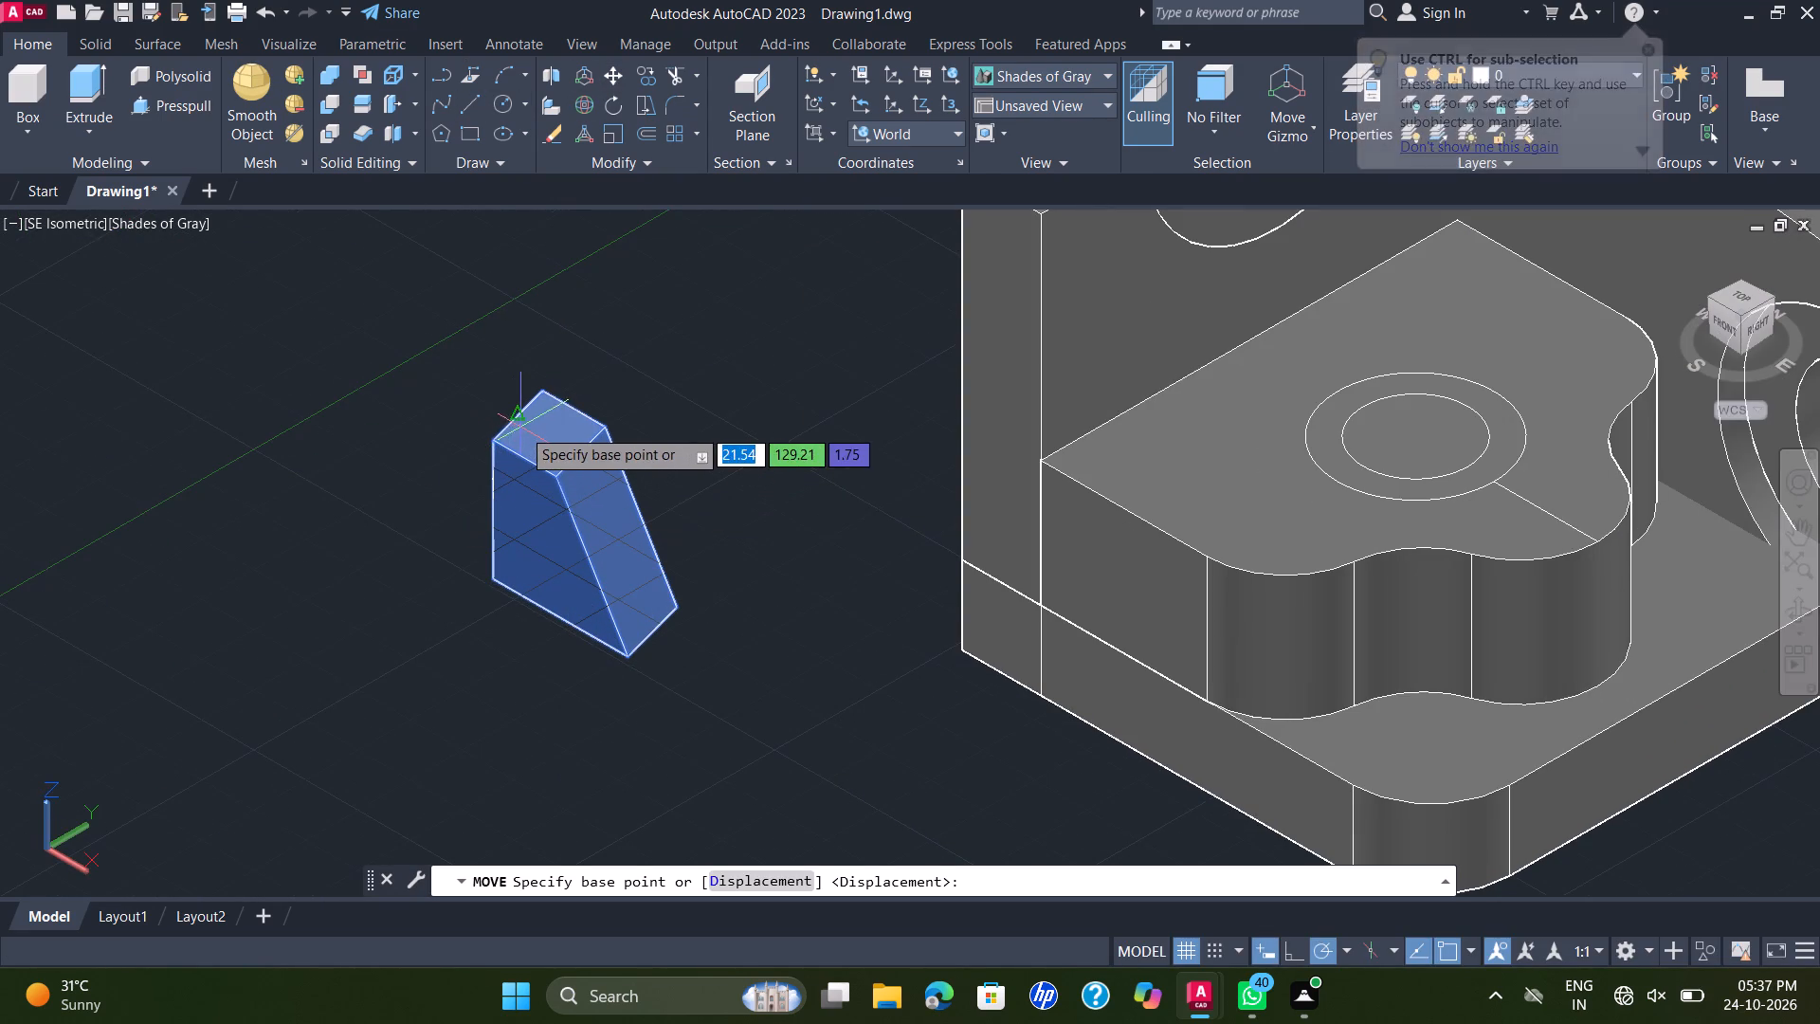
{"action": "left_click", "coordinate": [516, 417]}
{"action": "scroll", "coordinate": [1065, 265], "scroll_direction": "down", "scroll_amount": 2}
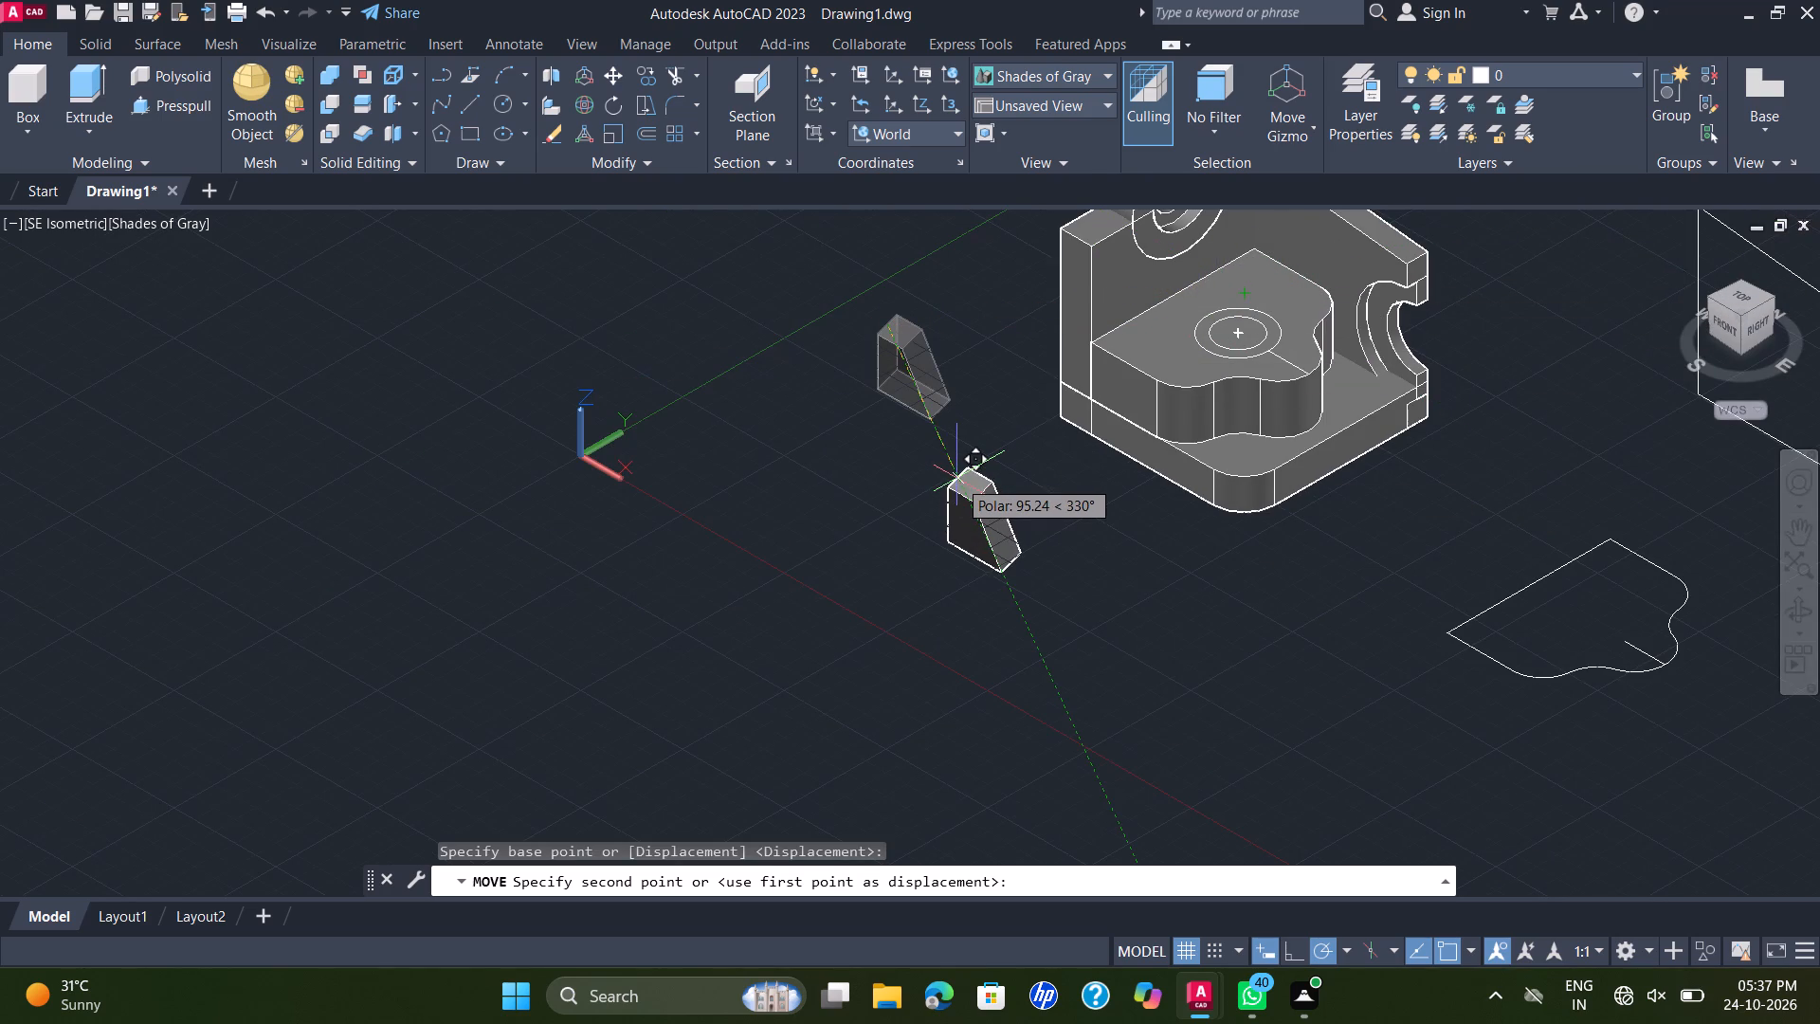
{"action": "scroll", "coordinate": [960, 480], "scroll_direction": "up", "scroll_amount": 3}
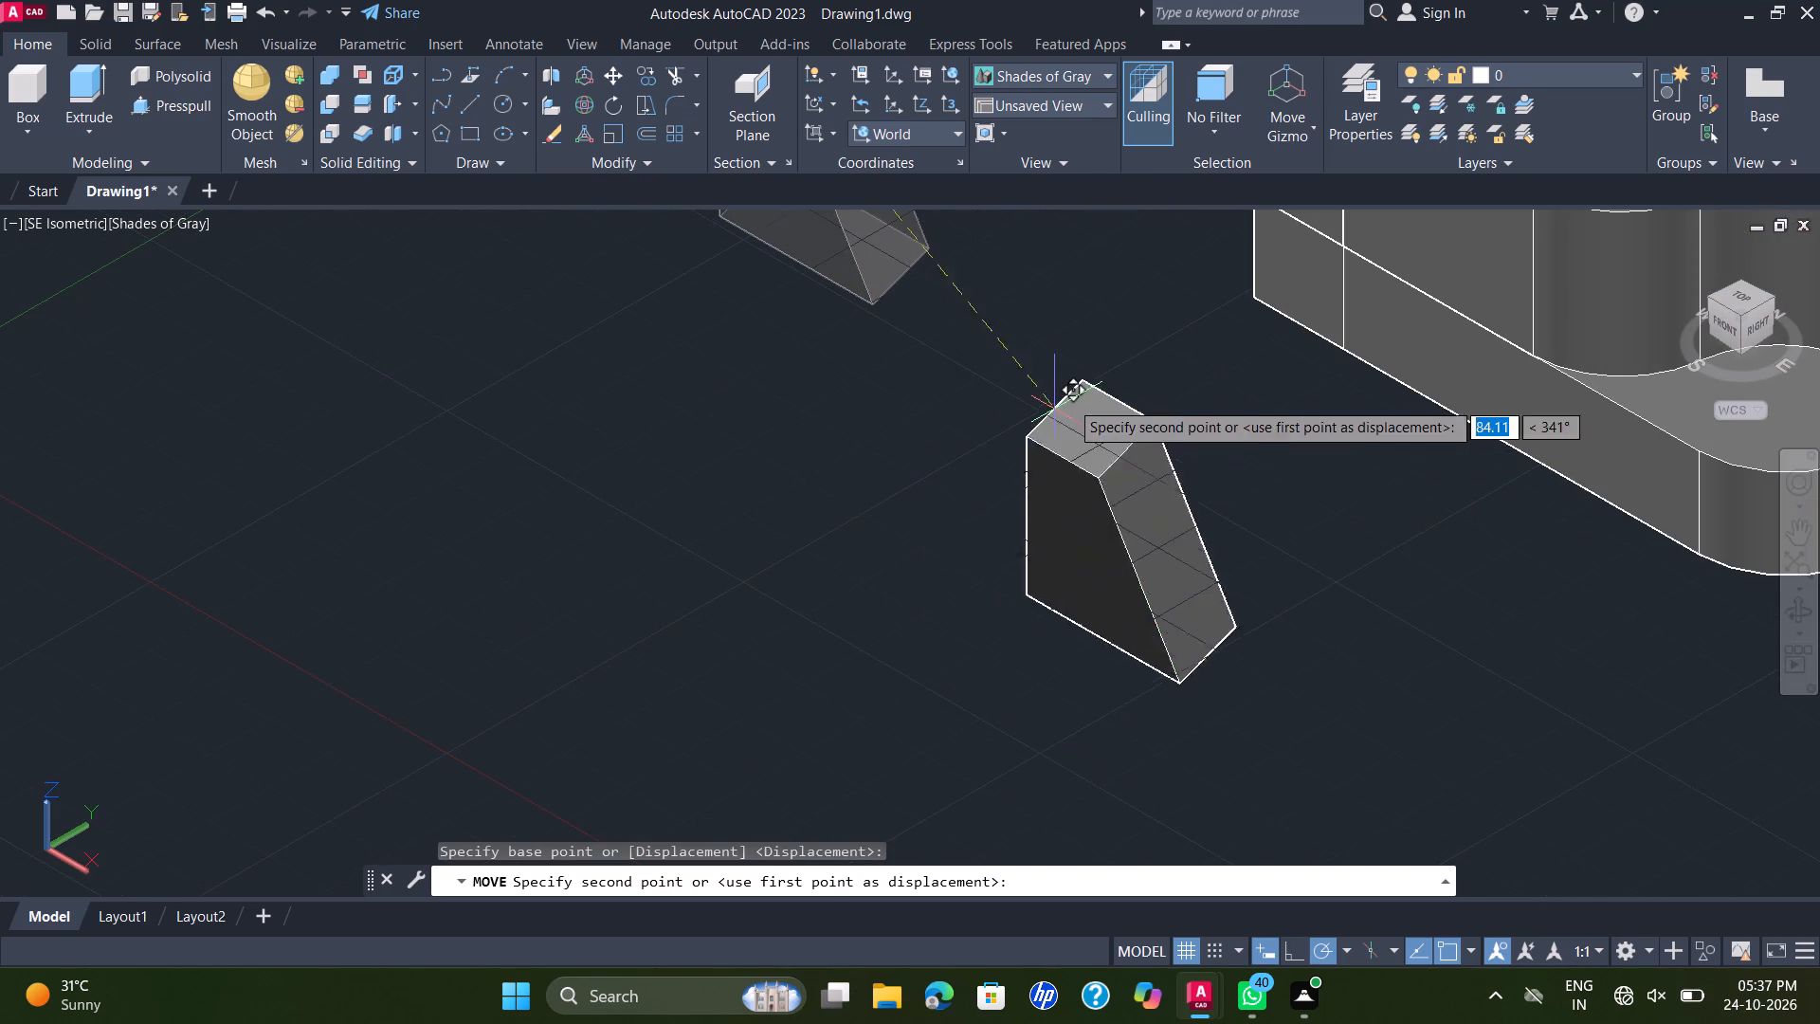
{"action": "scroll", "coordinate": [1117, 363], "scroll_direction": "down", "scroll_amount": 3}
{"action": "middle_click_drag", "start_coordinate": [1158, 318], "coordinate": [1086, 386]}
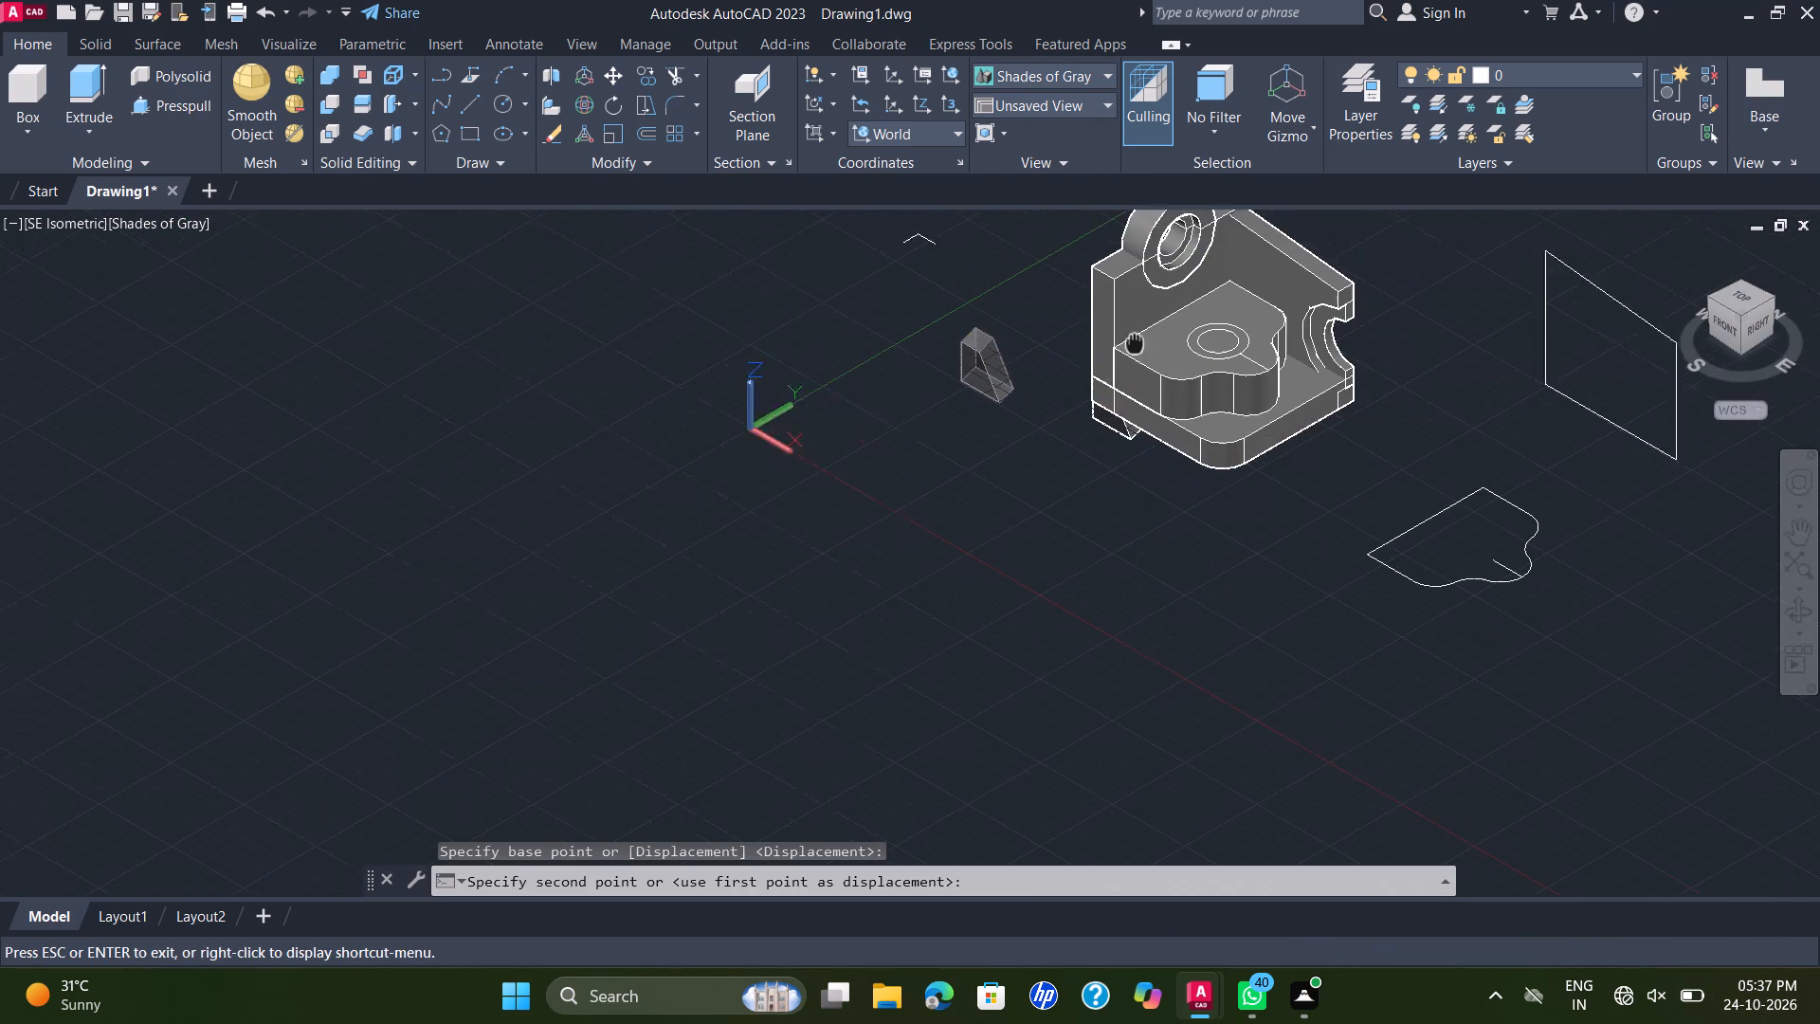
{"action": "middle_click_drag", "start_coordinate": [1086, 386], "coordinate": [826, 558]}
{"action": "scroll", "coordinate": [876, 520], "scroll_direction": "up", "scroll_amount": 2}
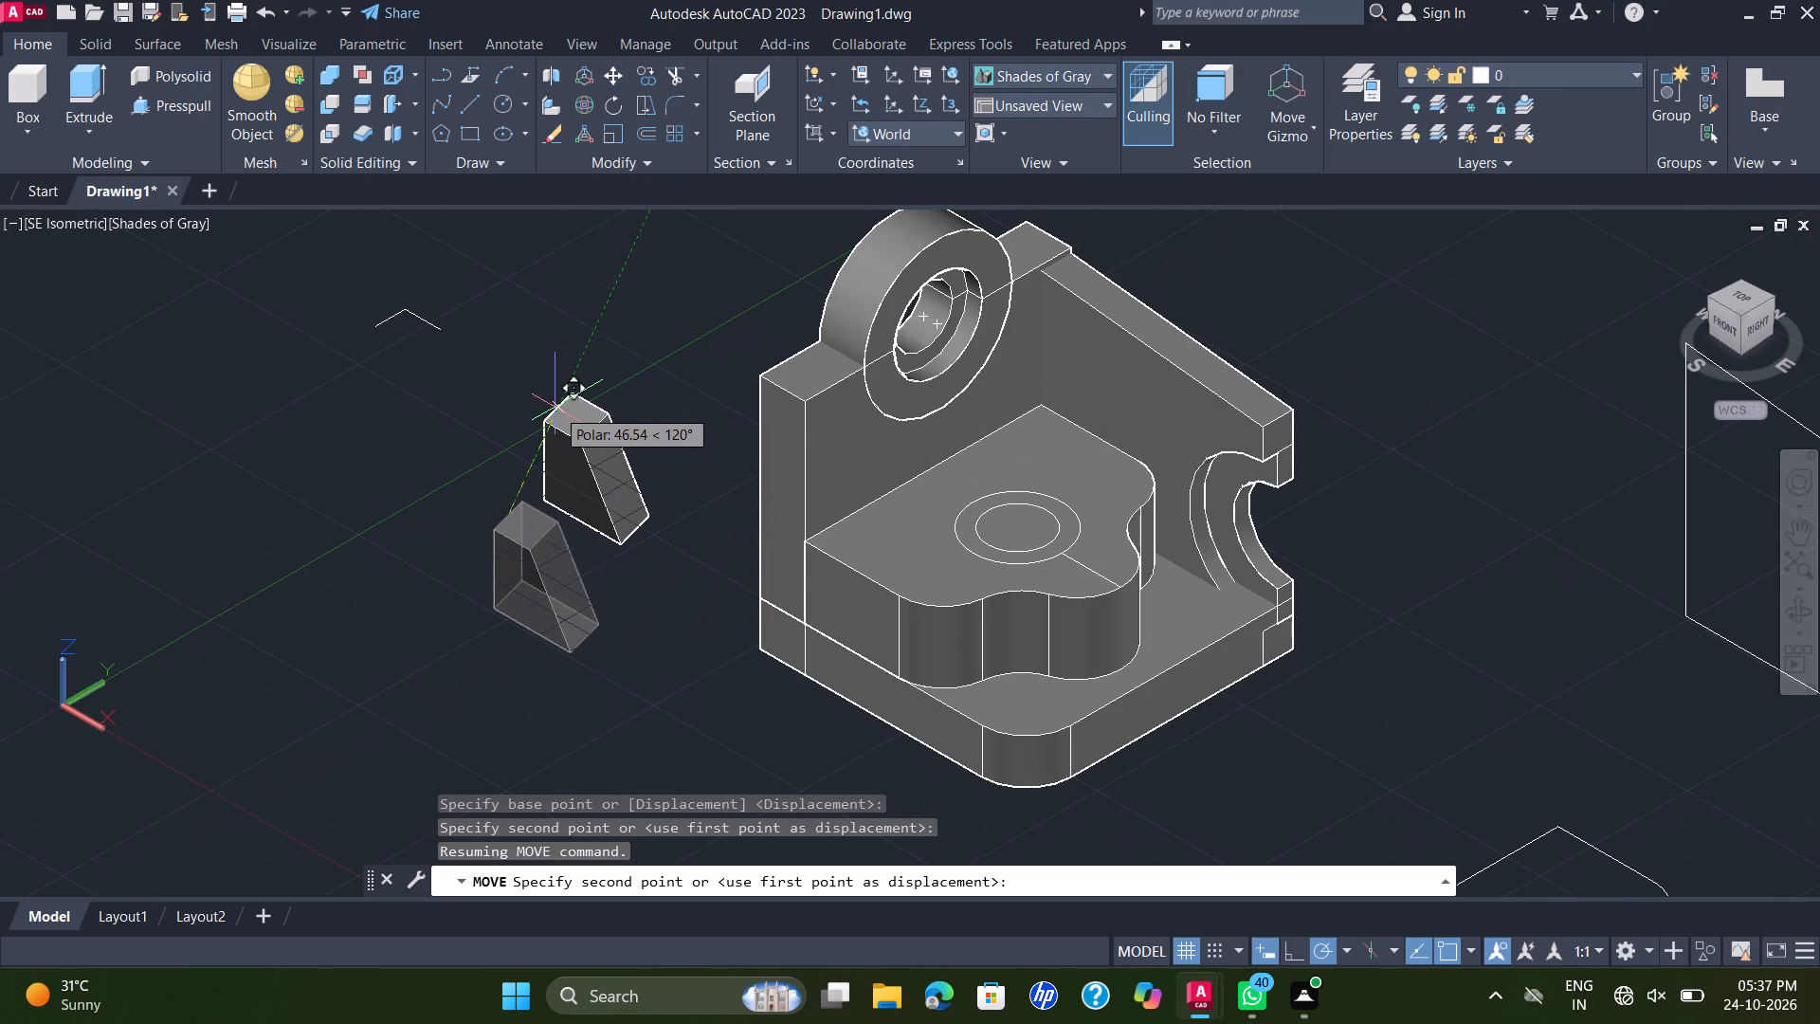
{"action": "left_click", "coordinate": [555, 408]}
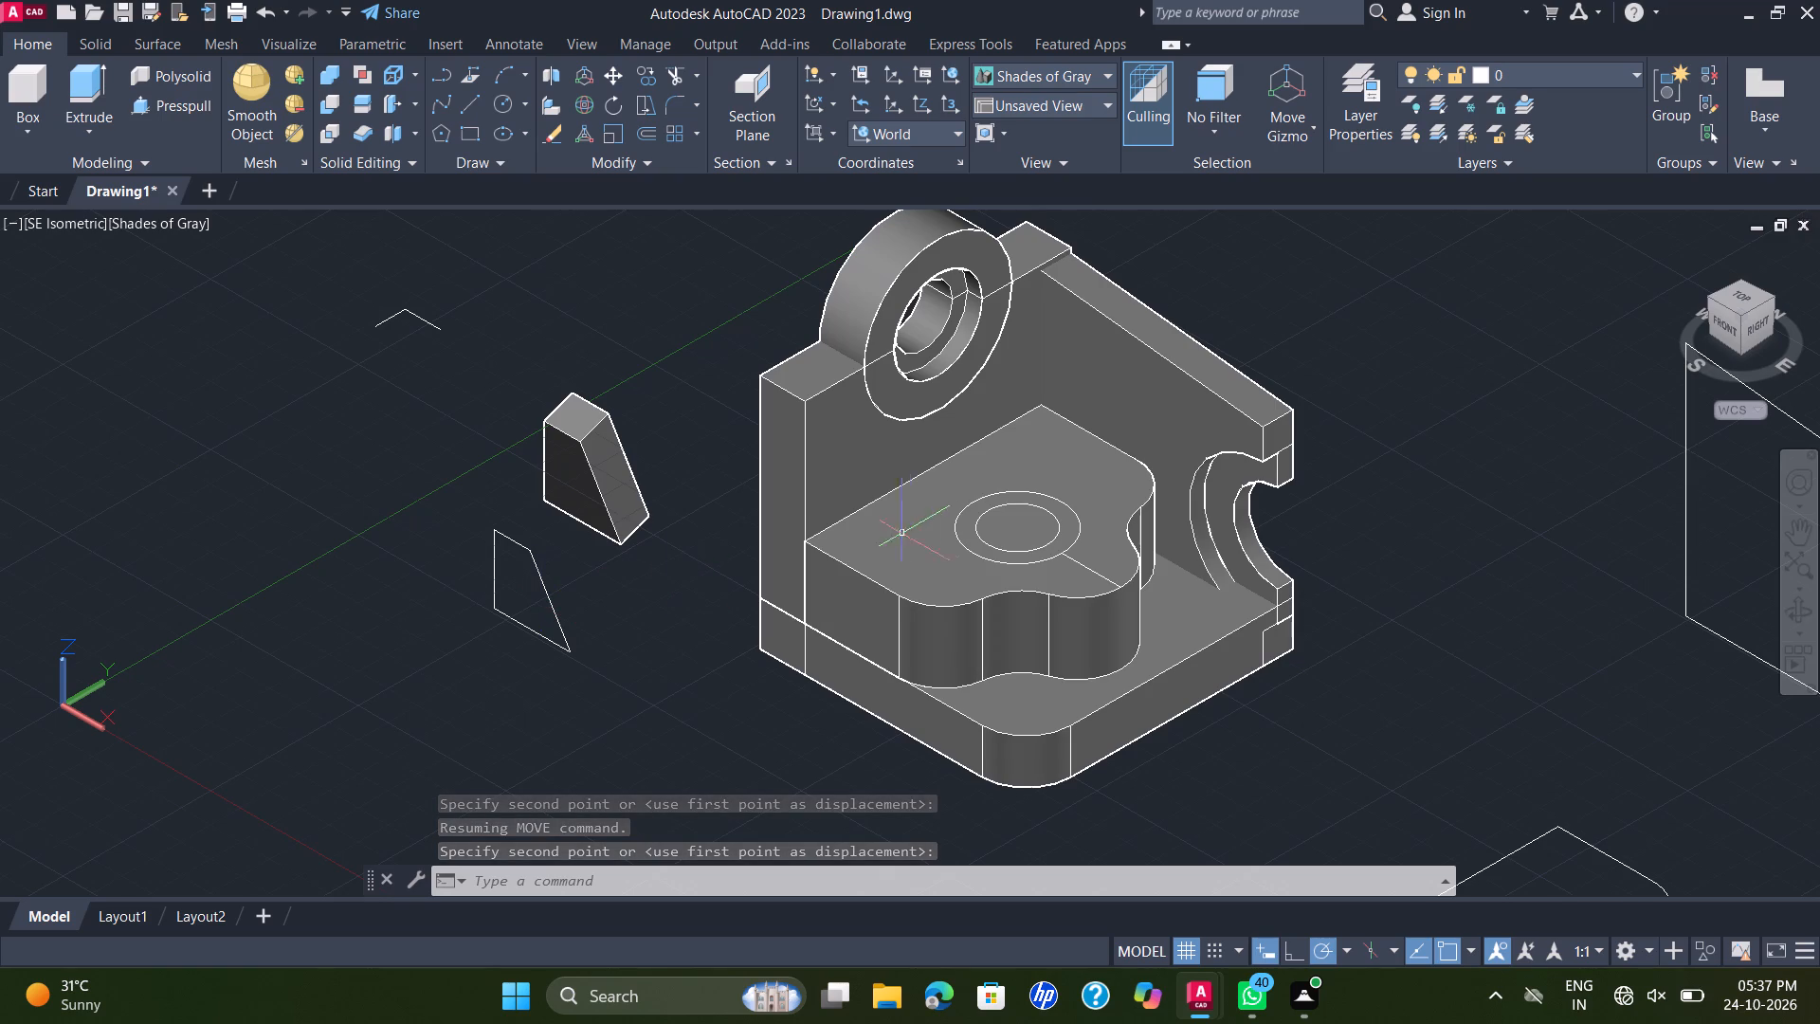
Move the lobed block by its lower corner beside the wall 7.5 straight down into the base.
{"action": "scroll", "coordinate": [1081, 475], "scroll_direction": "up", "scroll_amount": 1}
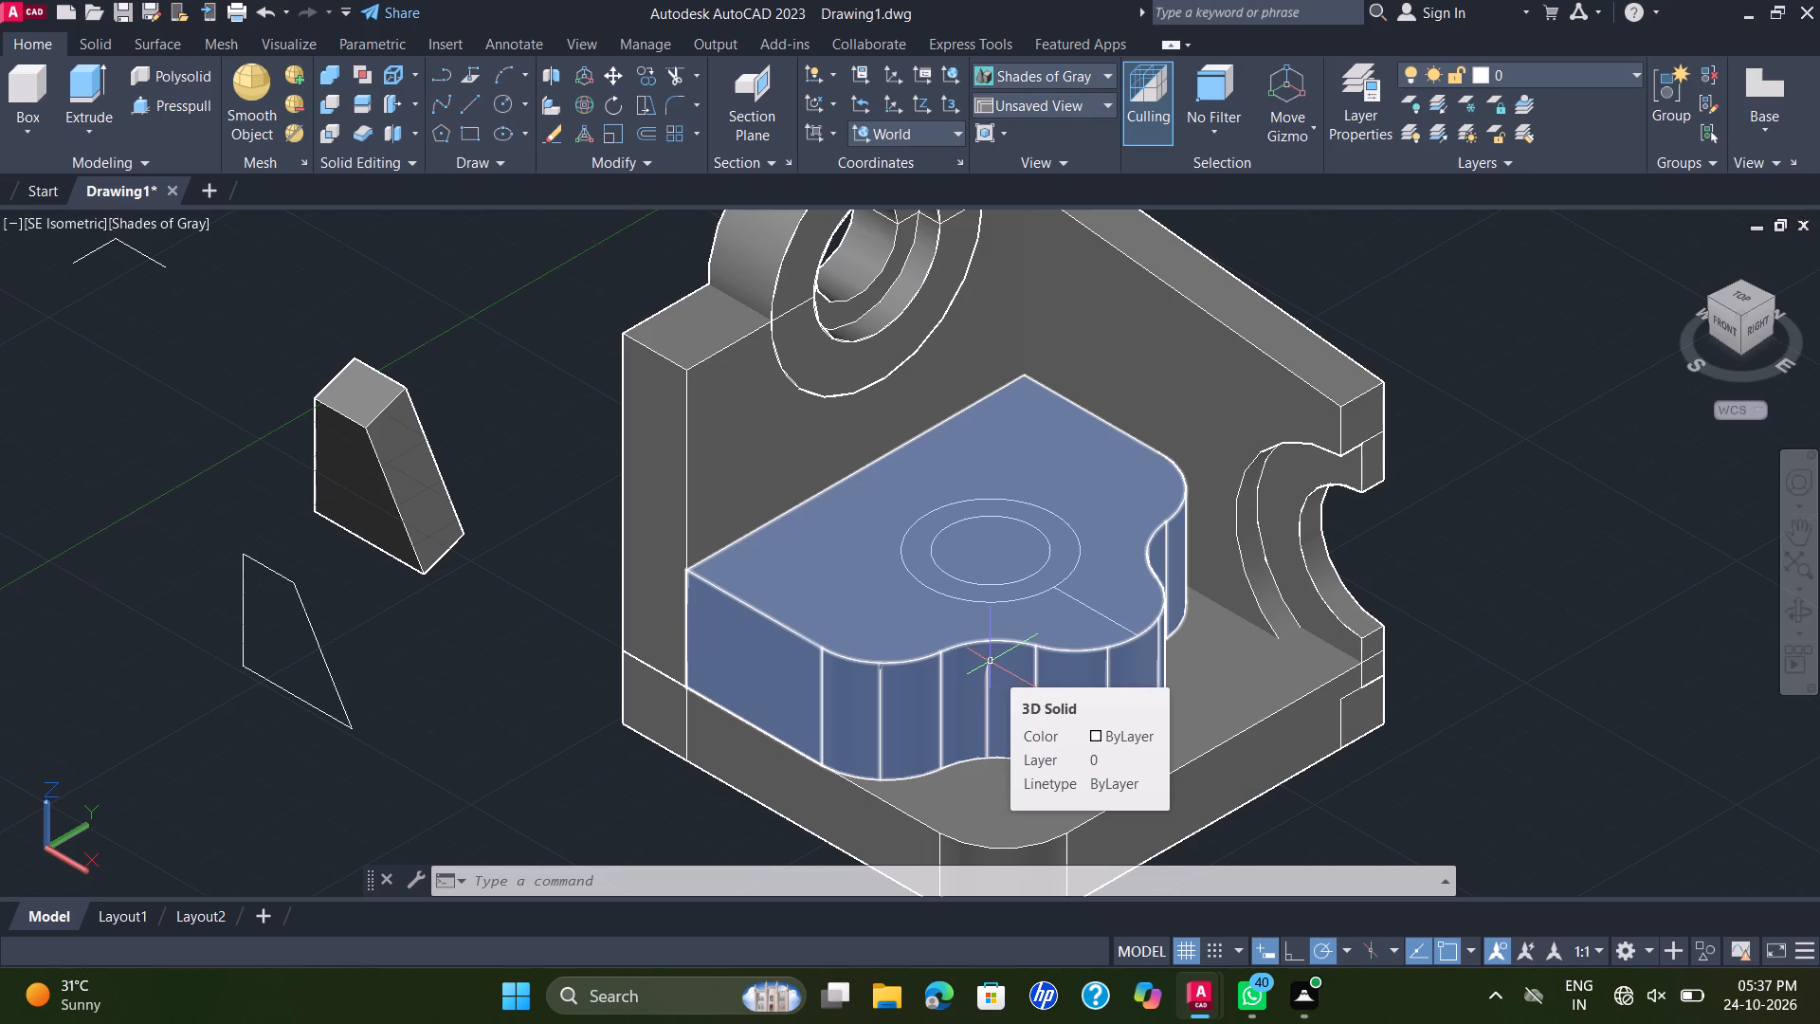
{"action": "left_click", "coordinate": [877, 632]}
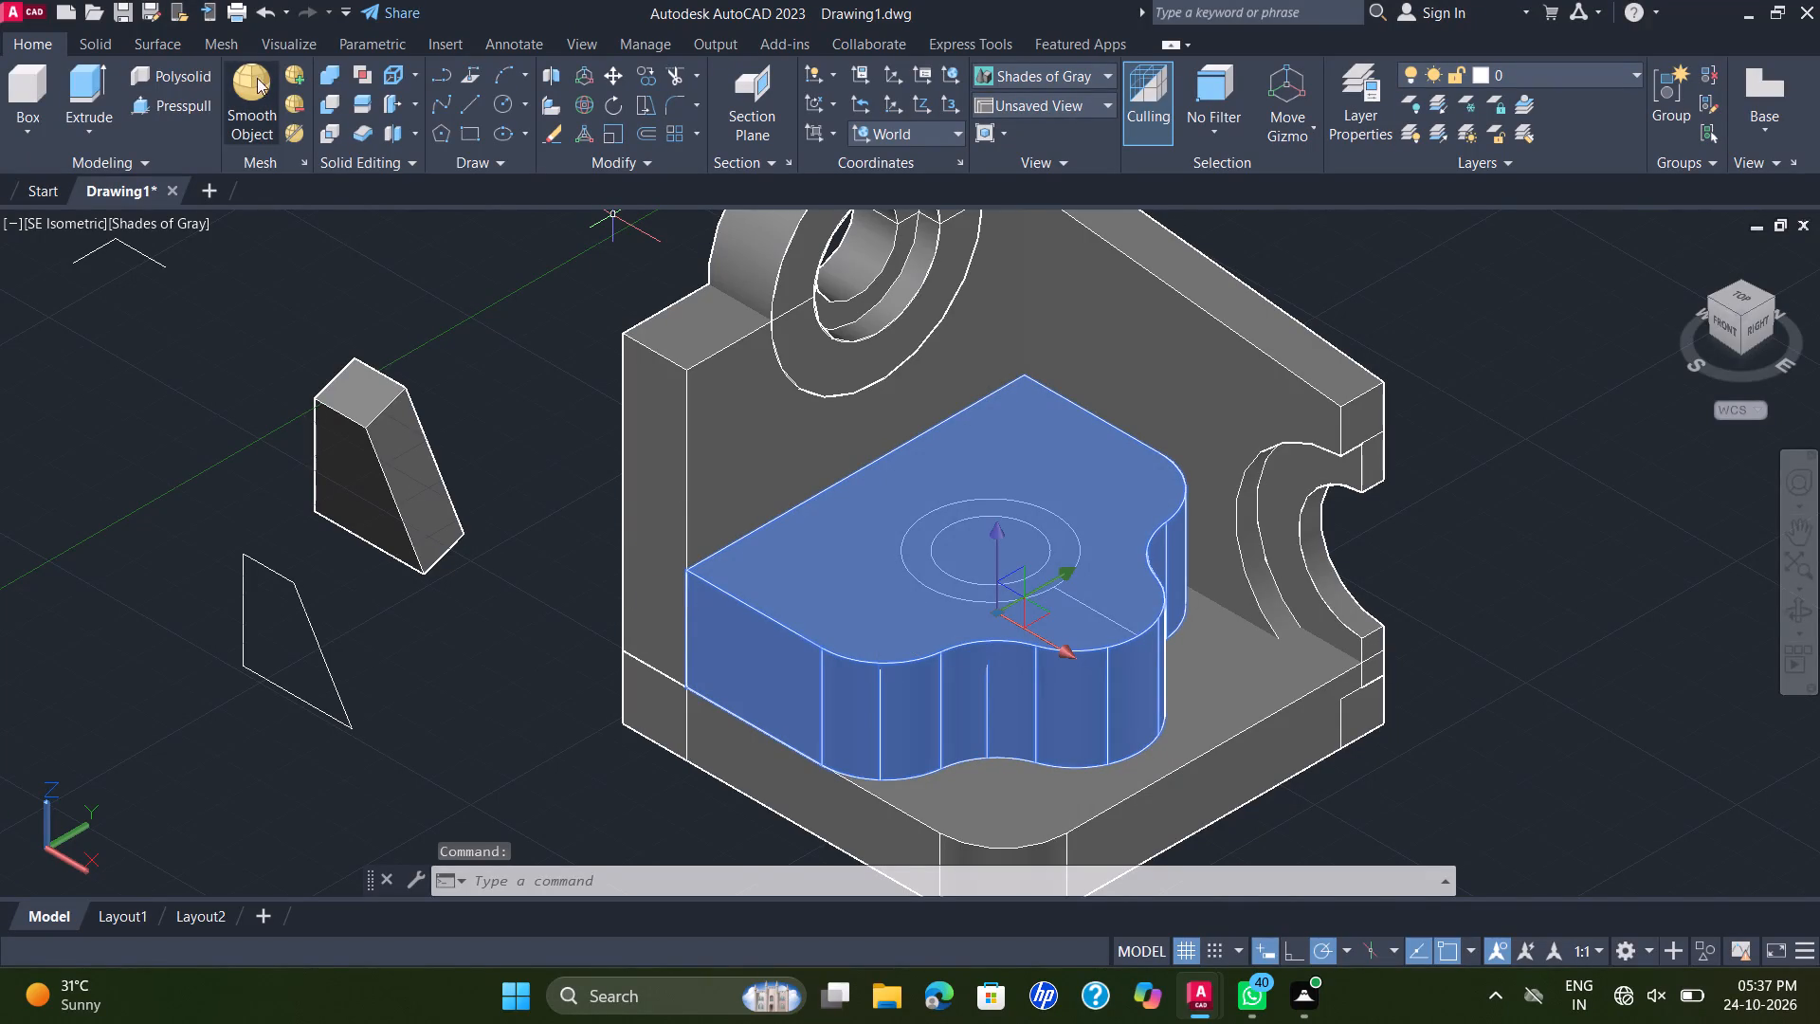
{"action": "left_click", "coordinate": [612, 80]}
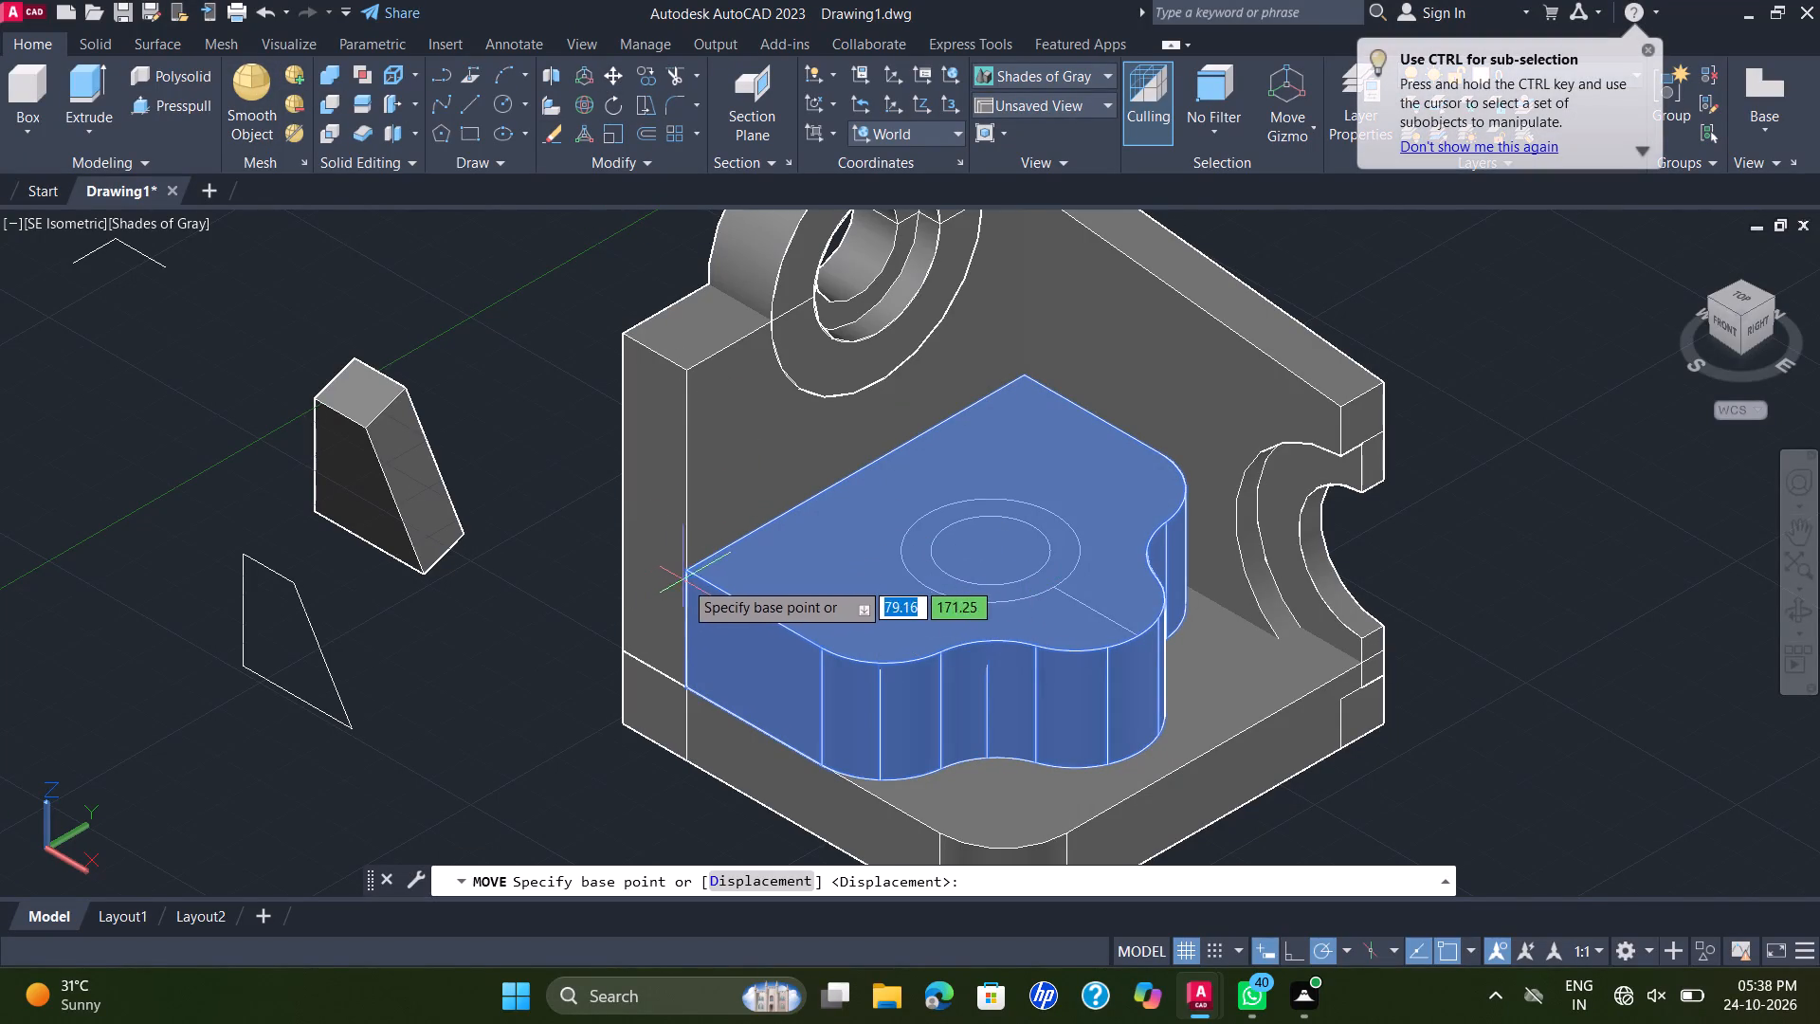
{"action": "left_click", "coordinate": [690, 687]}
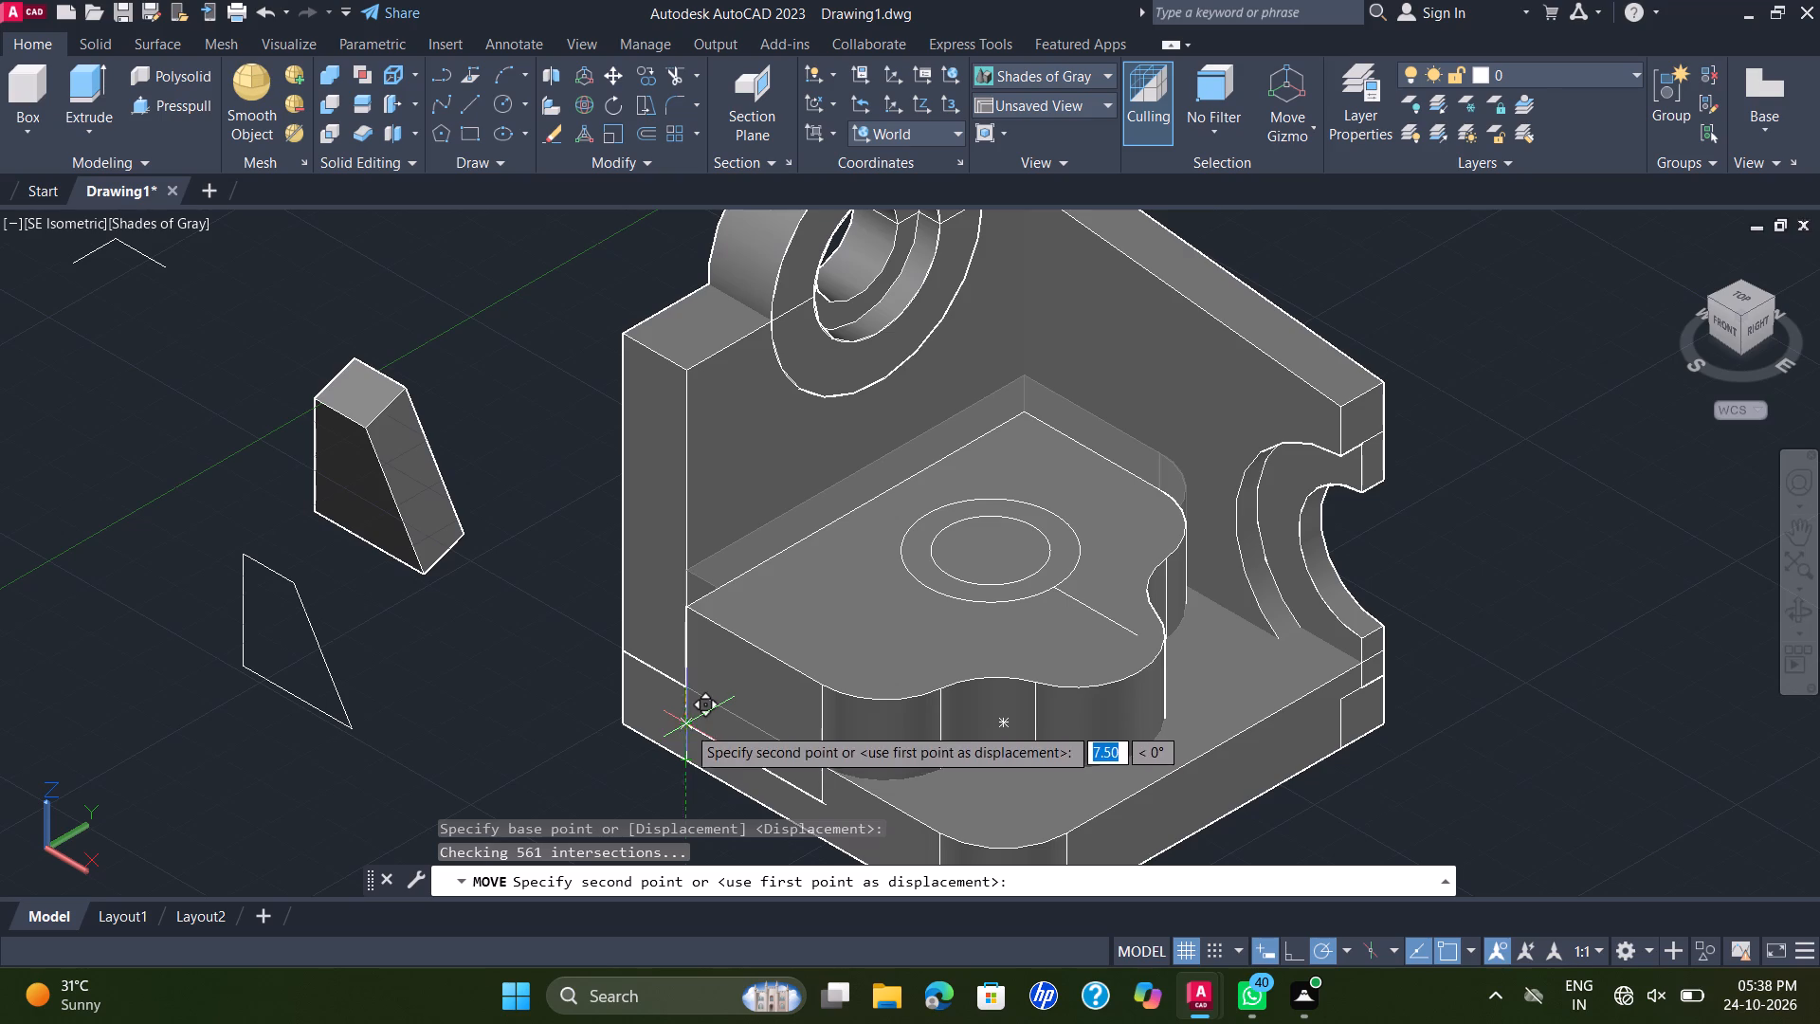
{"action": "left_click", "coordinate": [686, 722]}
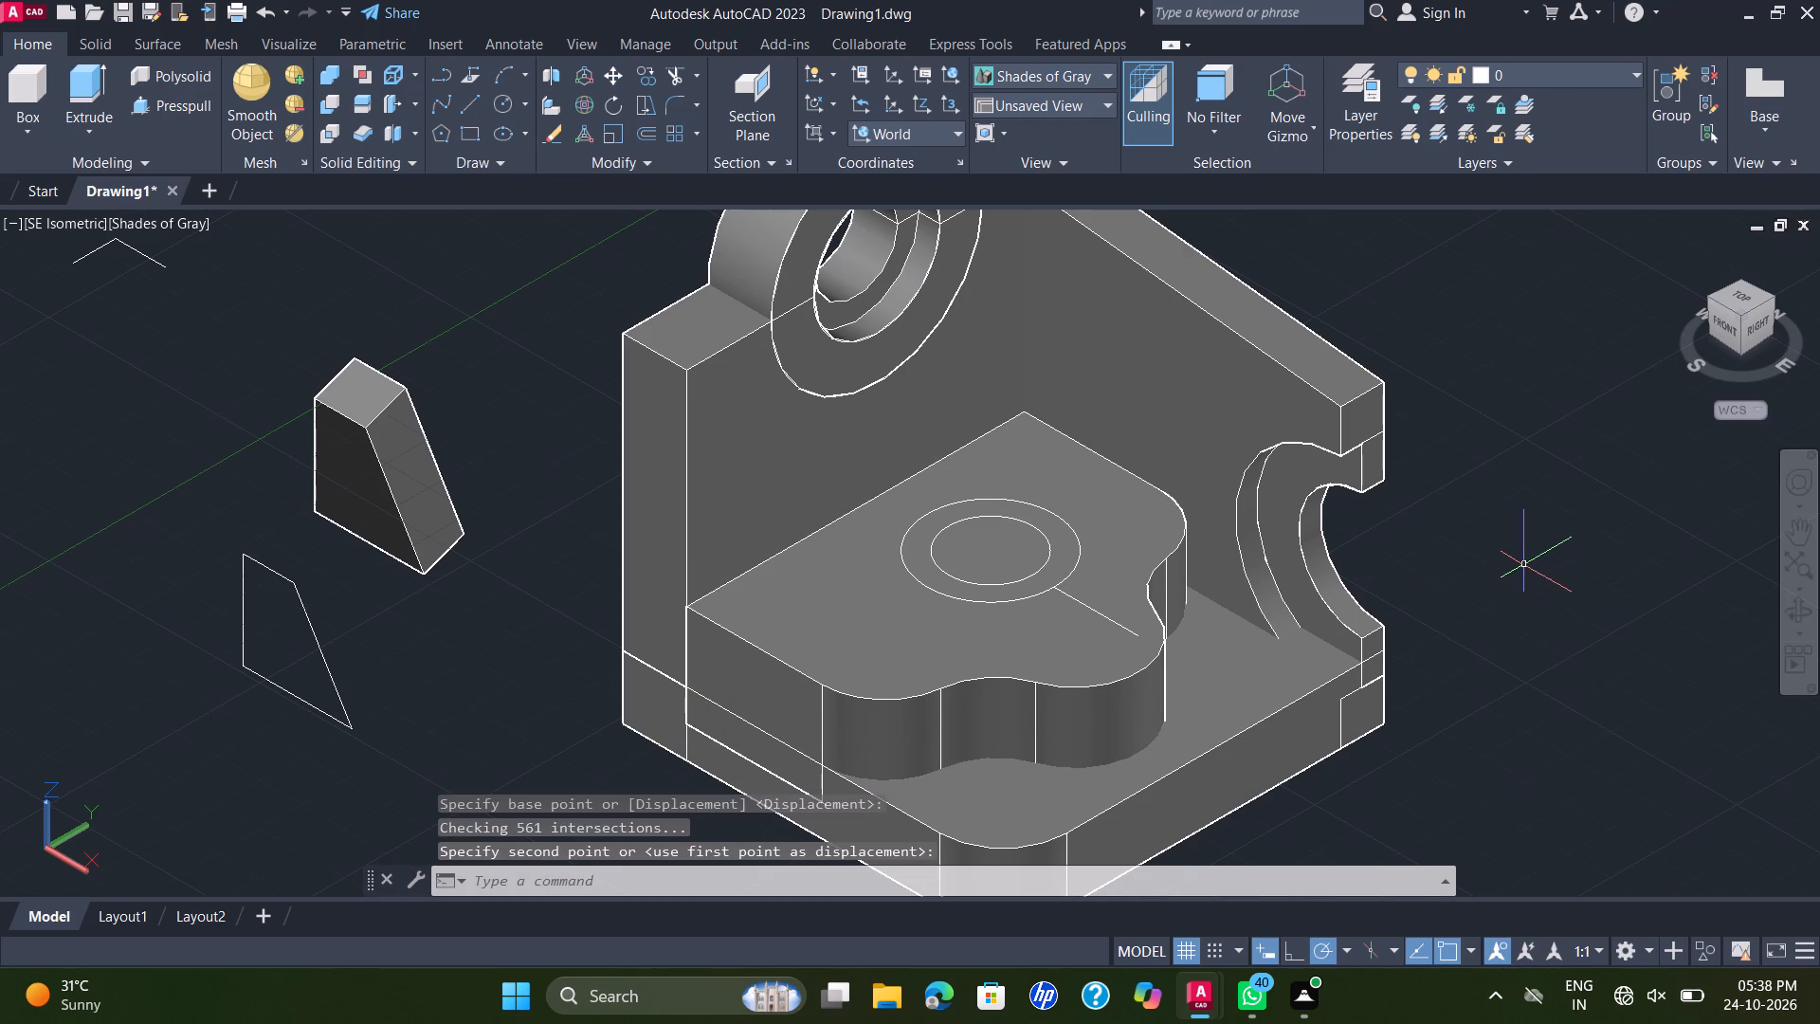
Draw an 80-long line across the lobed block's top face, joining the points where its straight side edges meet the curves.
{"action": "middle_click_drag", "start_coordinate": [1513, 567], "coordinate": [1492, 512]}
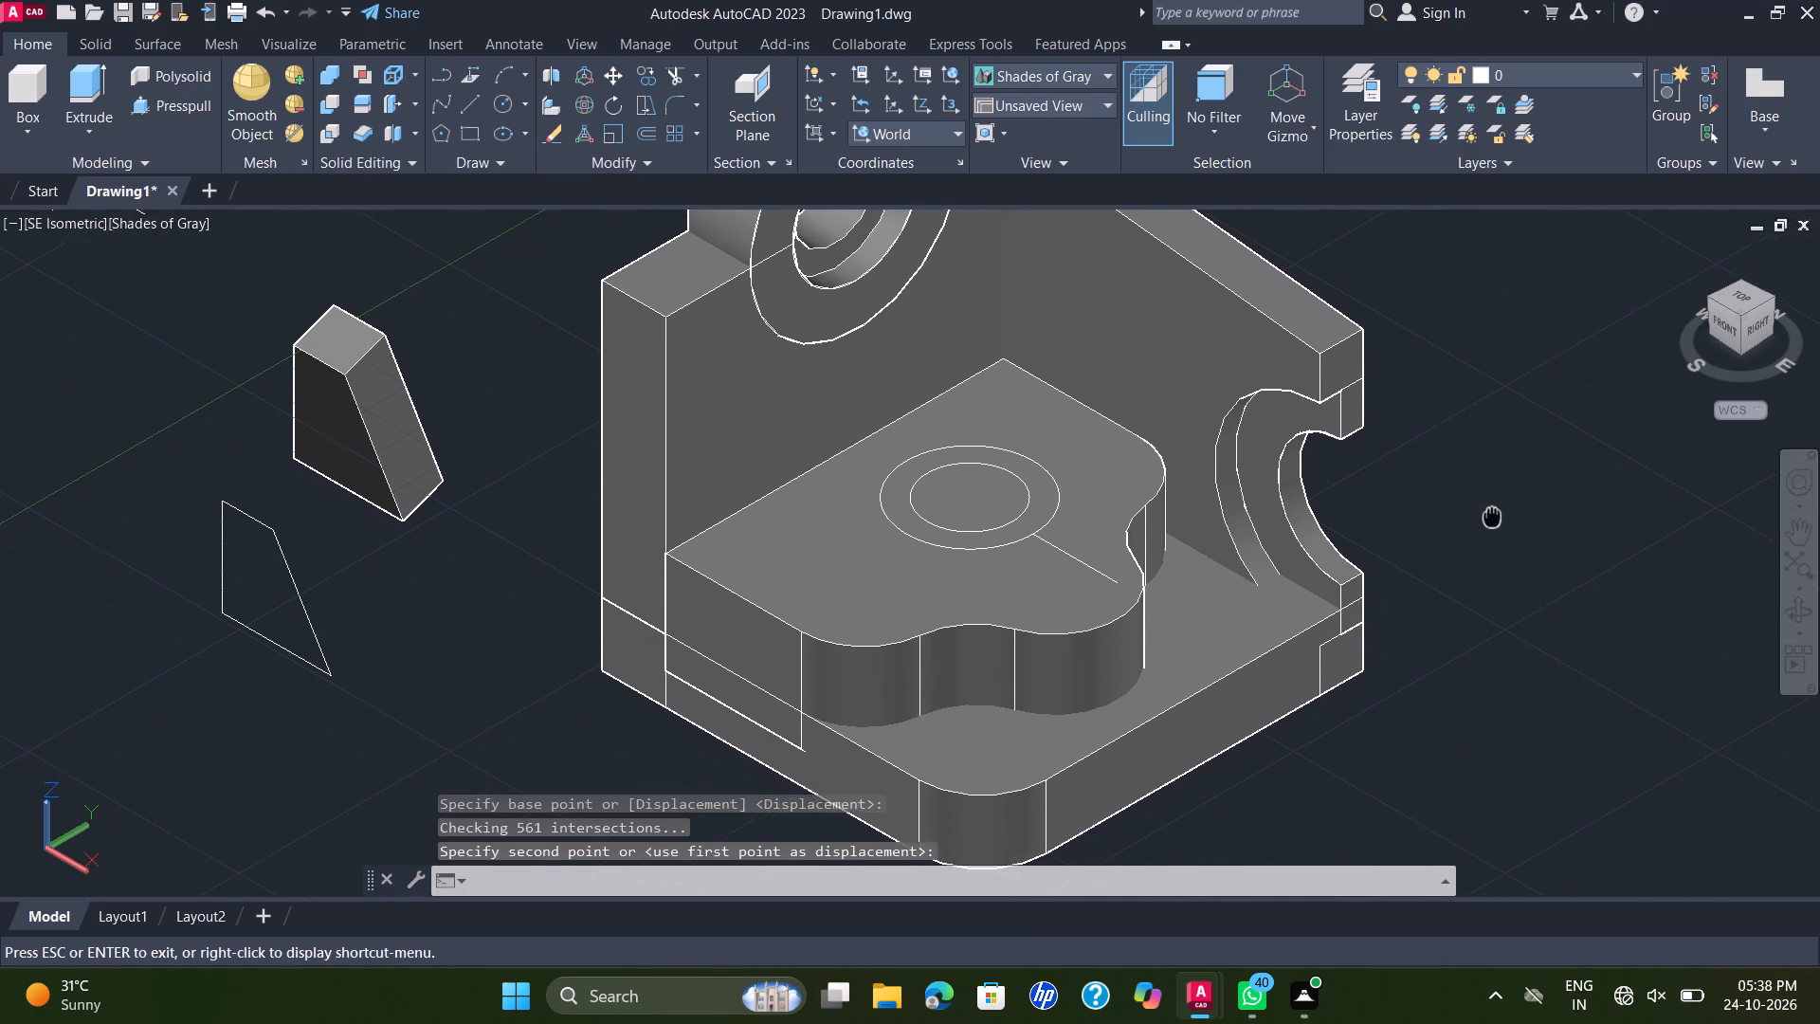
{"action": "middle_click_drag", "start_coordinate": [1492, 512], "coordinate": [1484, 499]}
{"action": "scroll", "coordinate": [1495, 510], "scroll_direction": "down", "scroll_amount": 1}
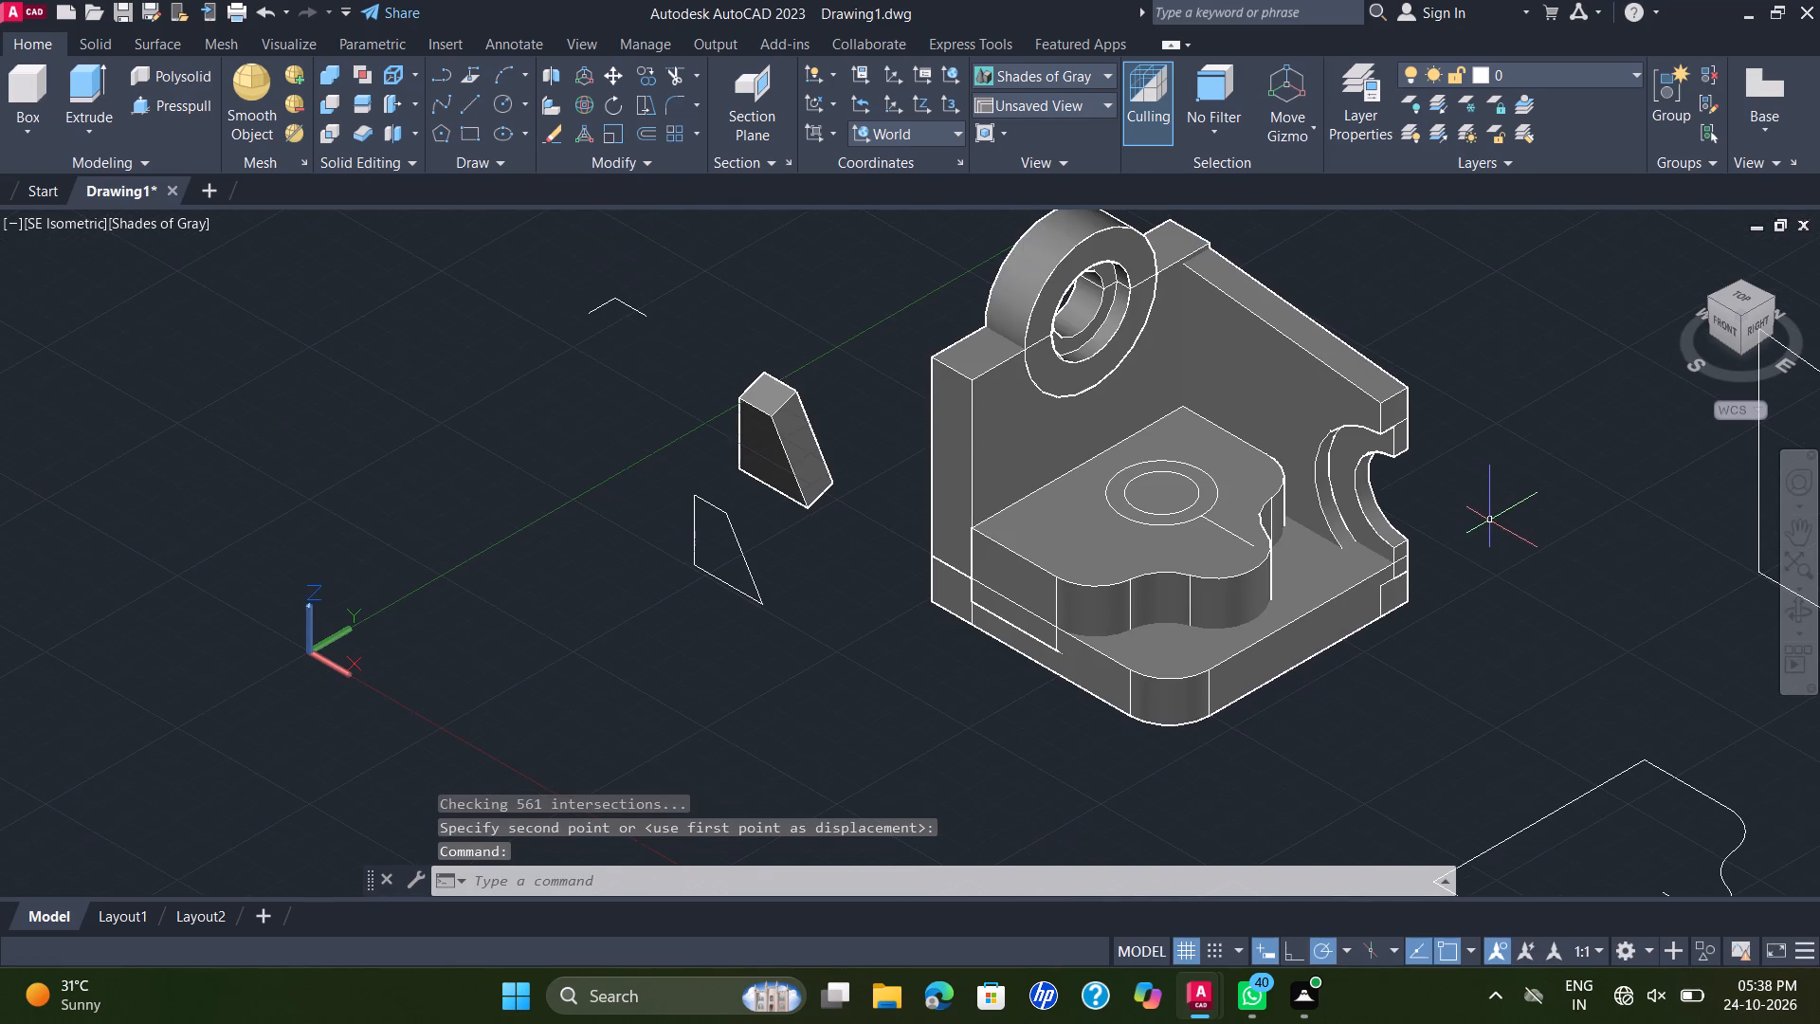
{"action": "scroll", "coordinate": [1493, 490], "scroll_direction": "up", "scroll_amount": 1}
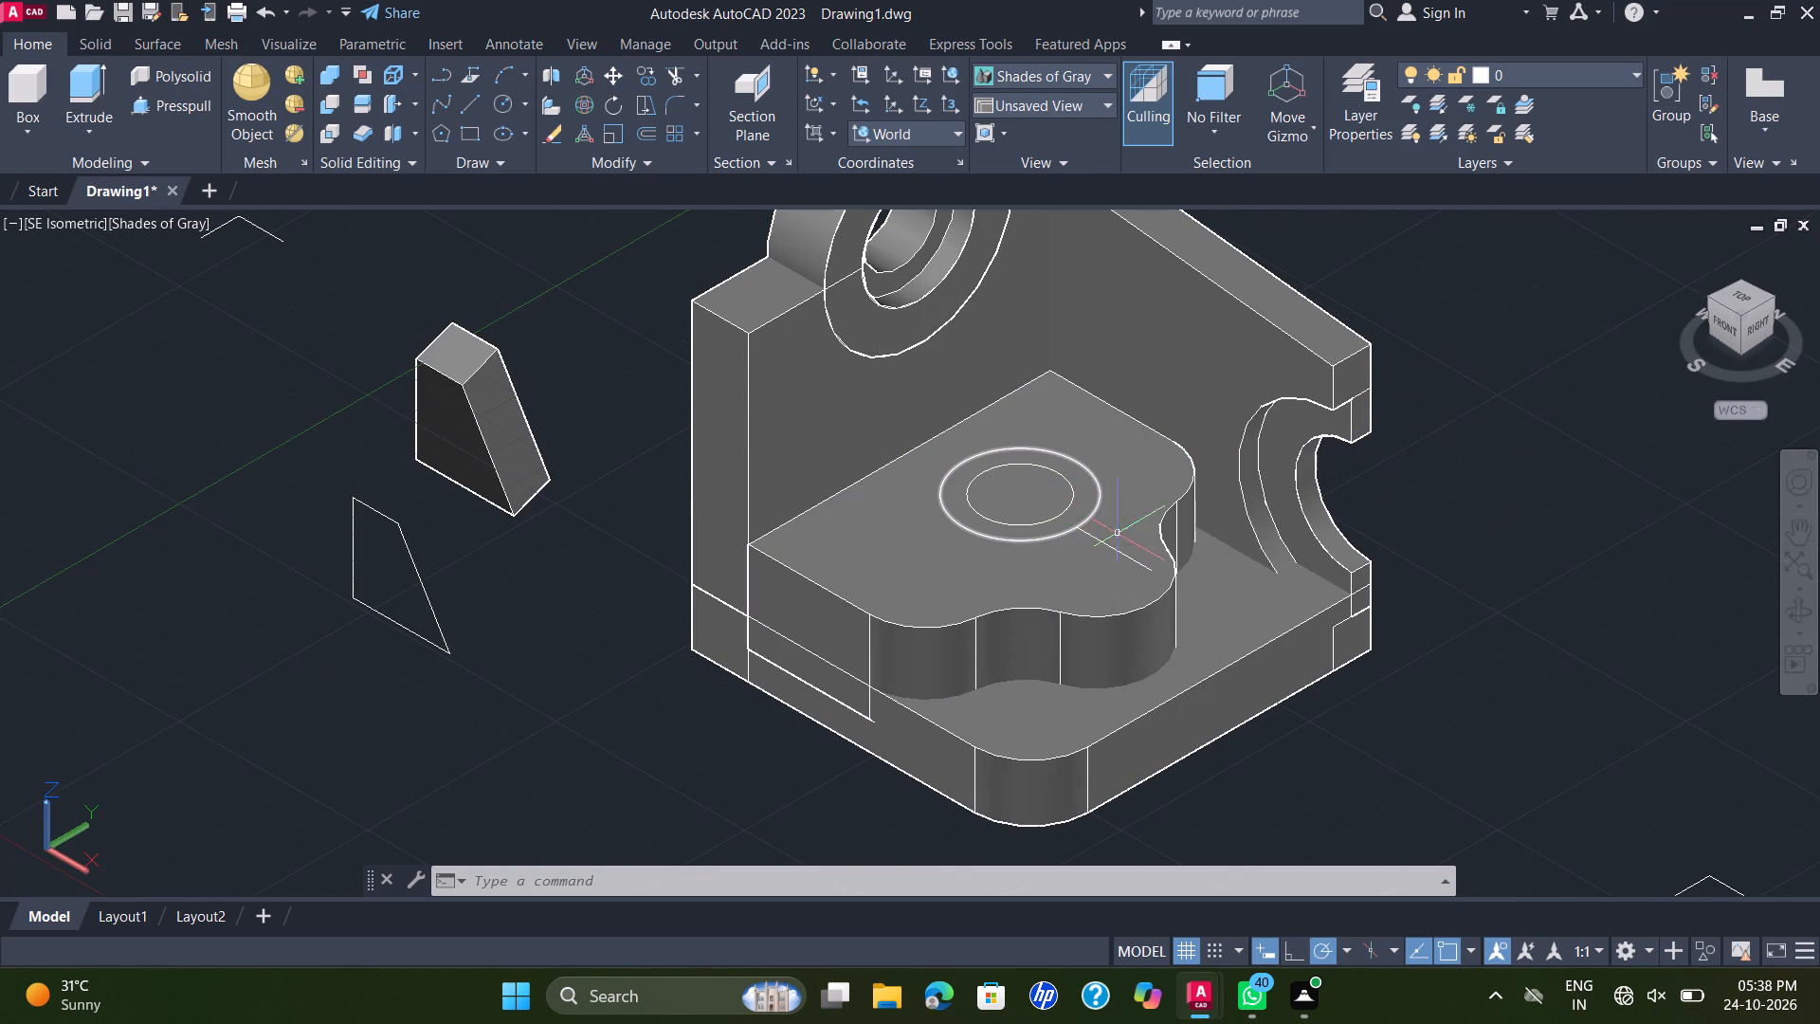
{"action": "left_click", "coordinate": [1086, 522]}
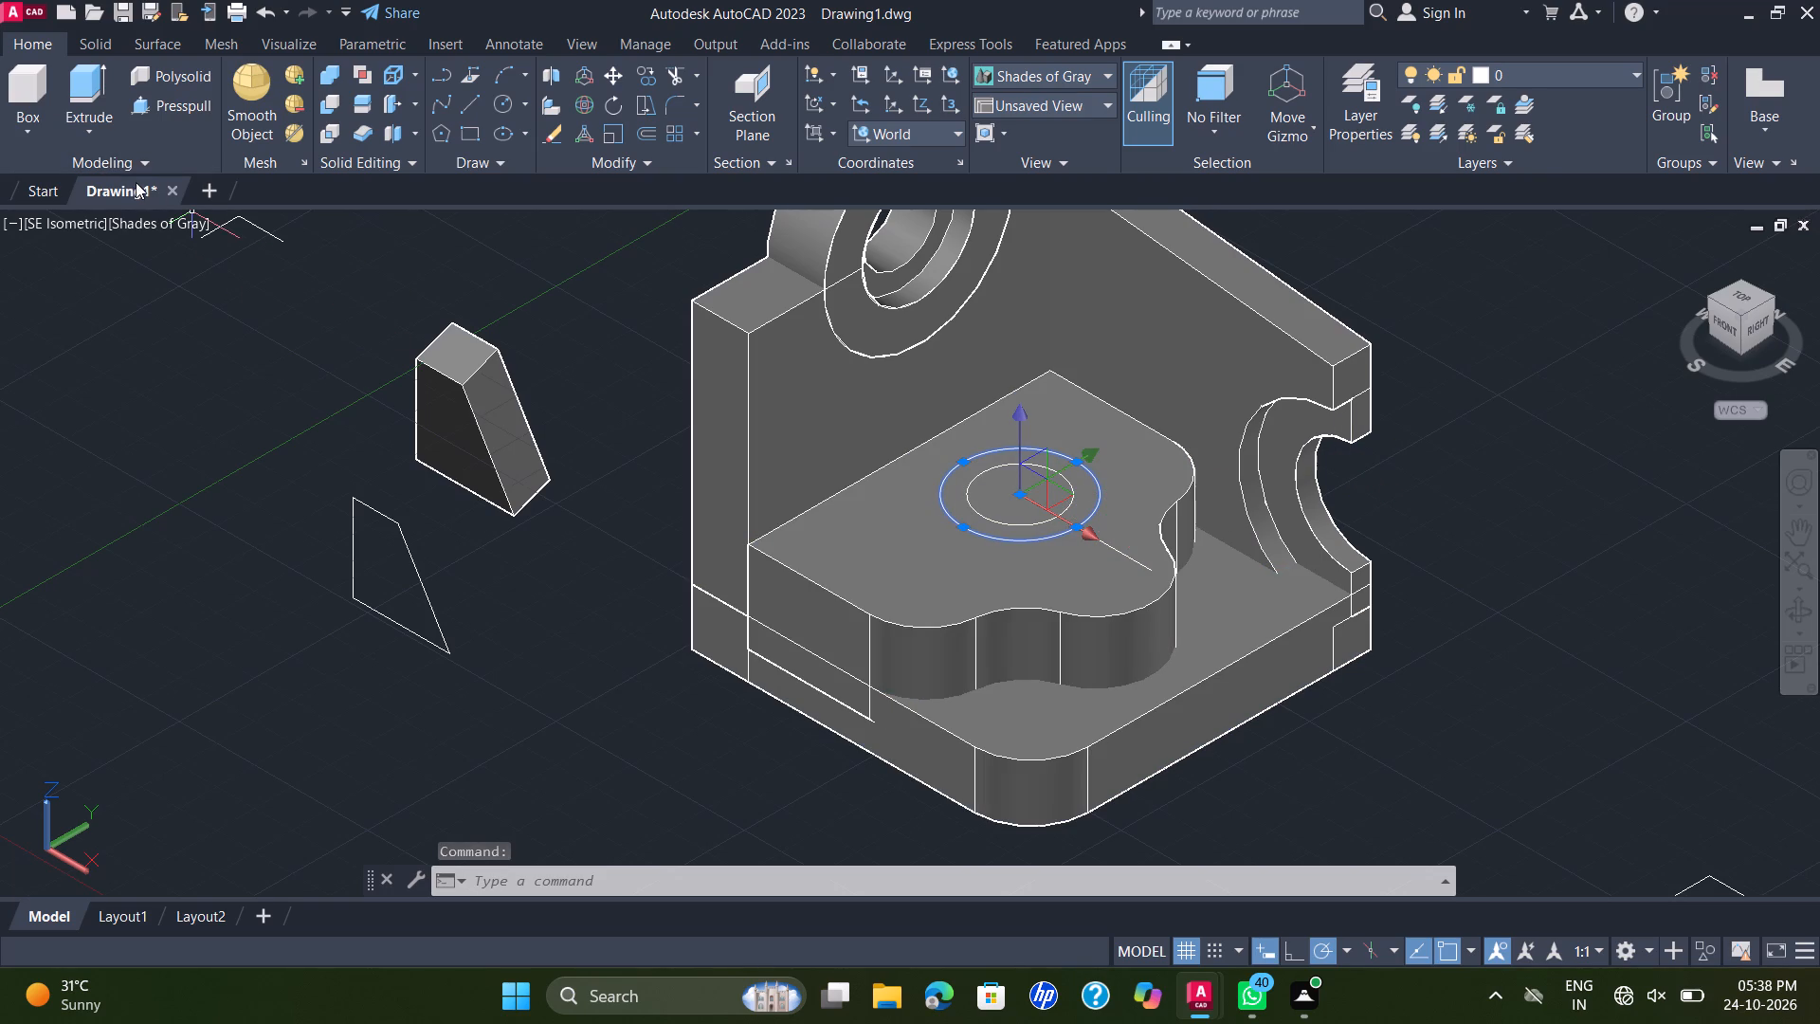
{"action": "key", "text": "Escape"}
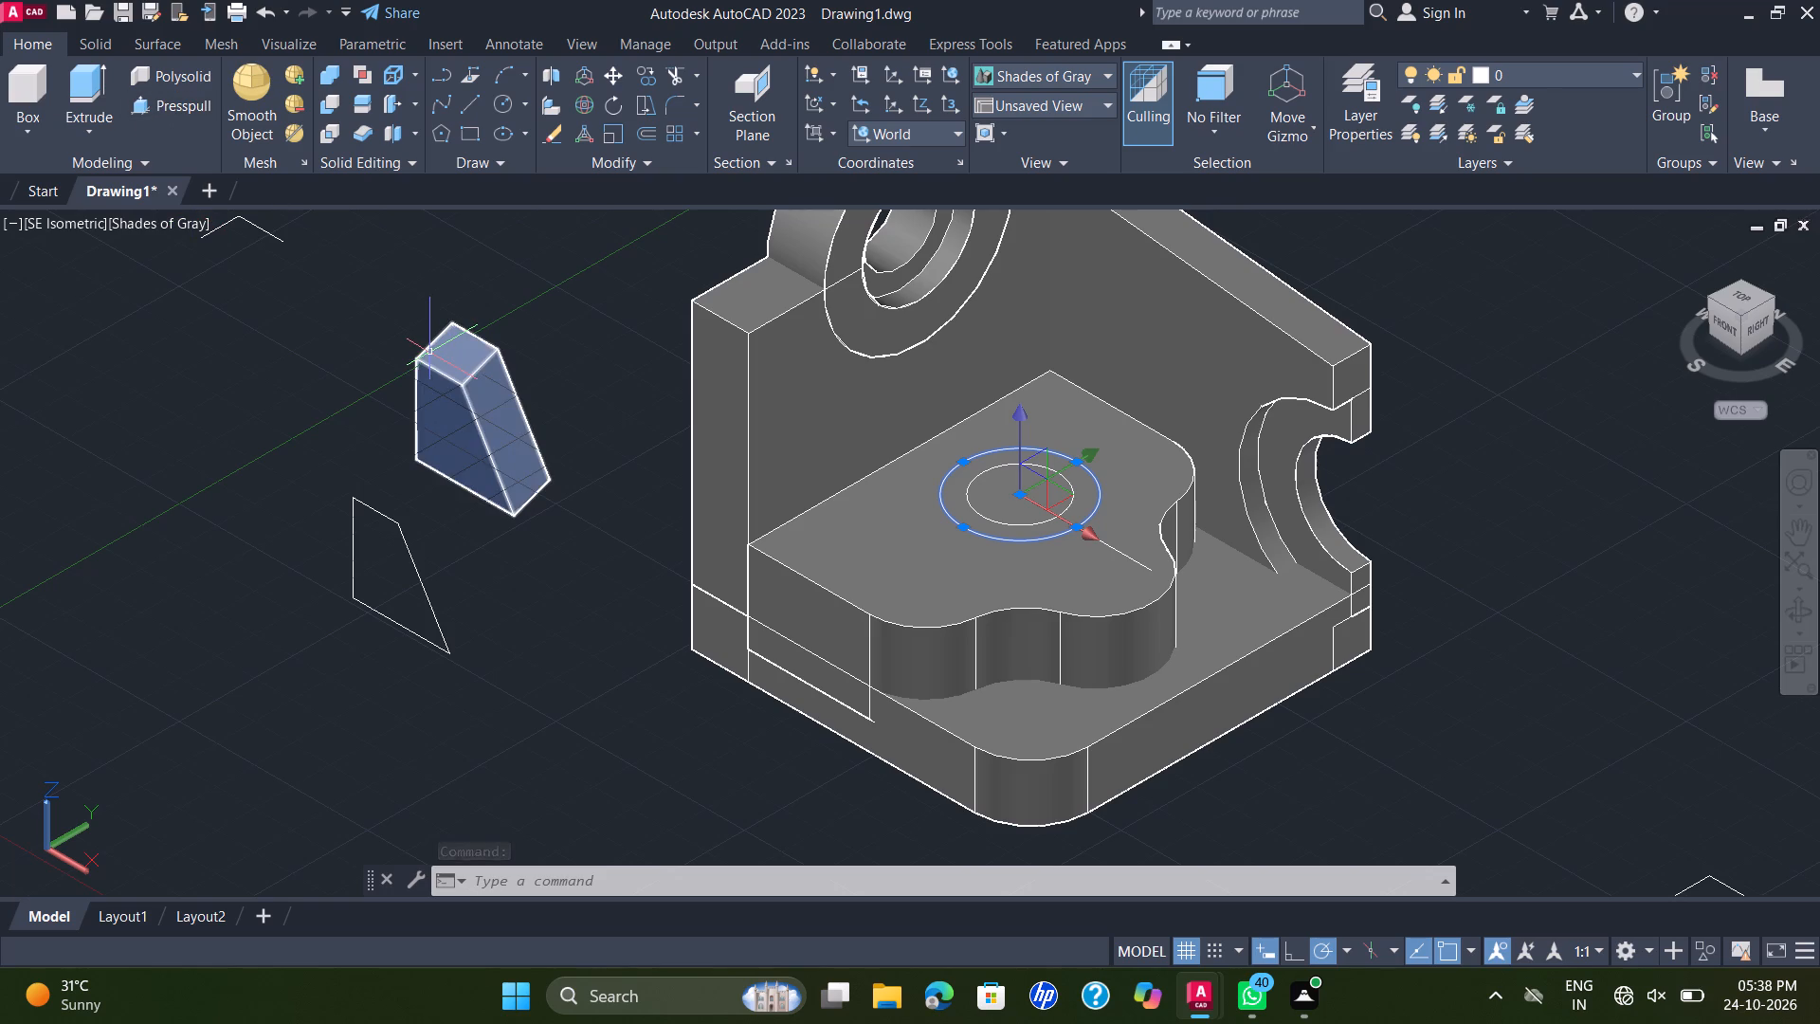
{"action": "scroll", "coordinate": [1025, 477], "scroll_direction": "down", "scroll_amount": 1}
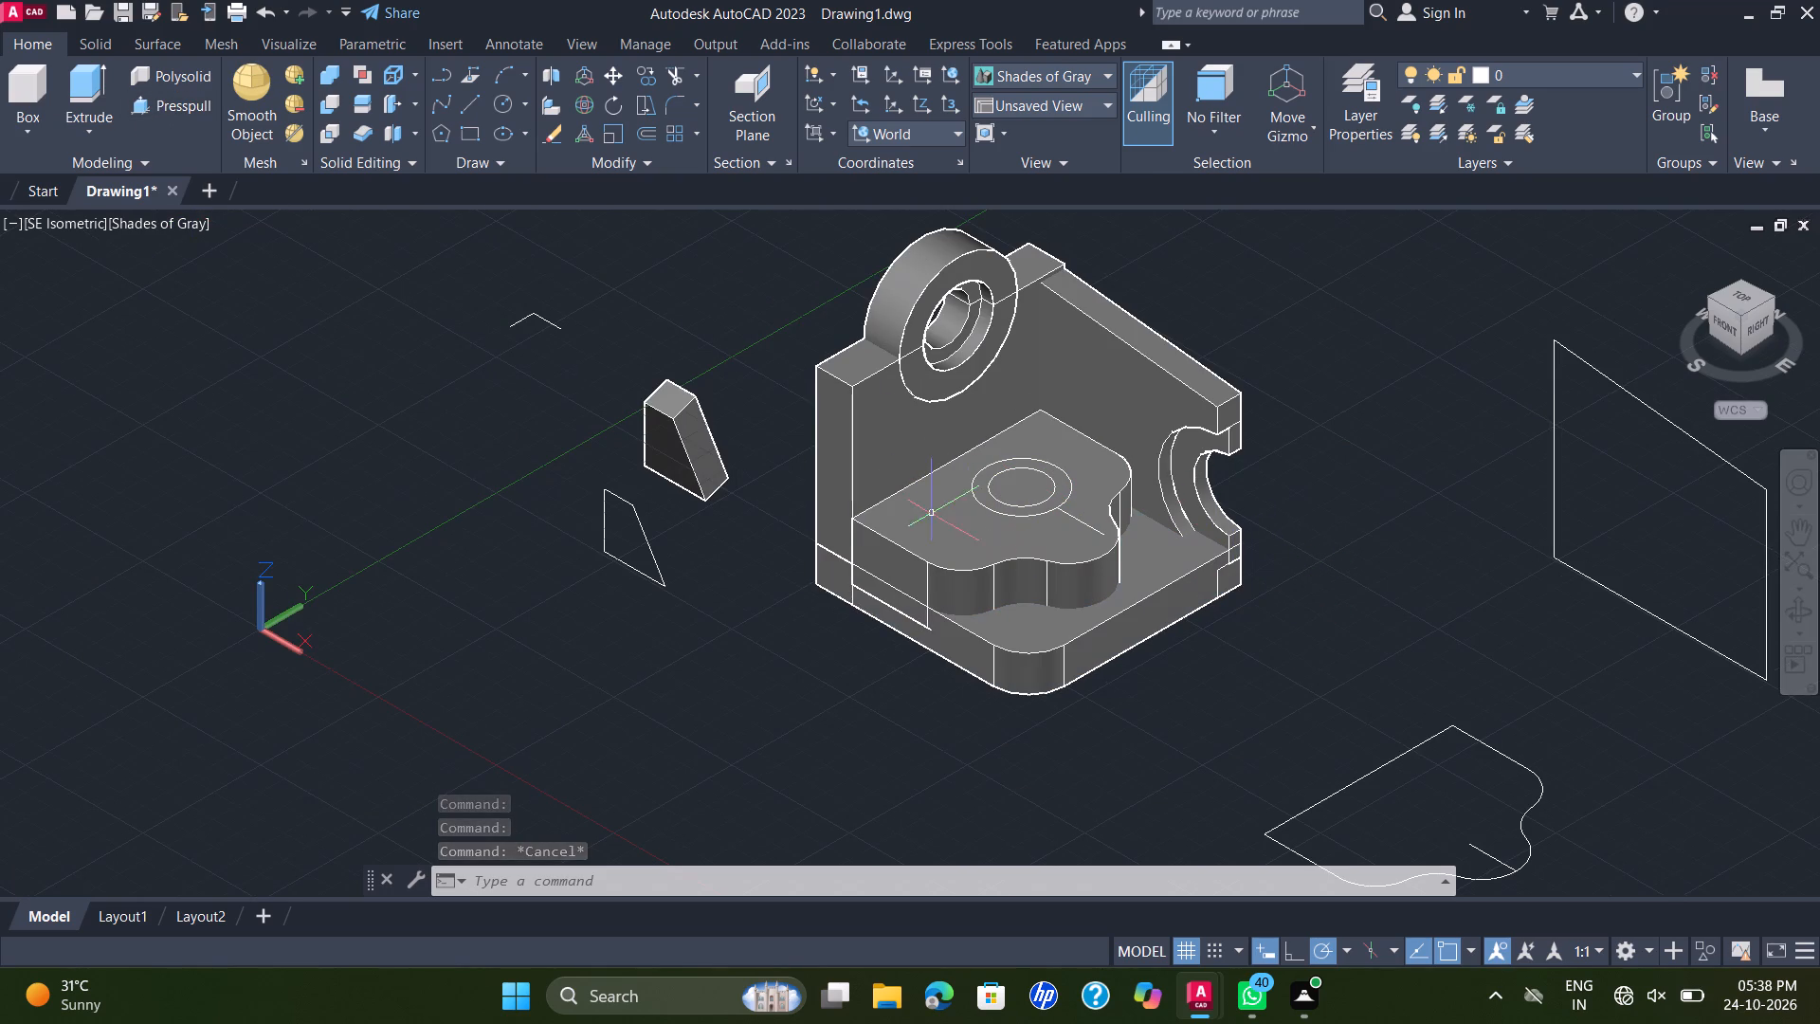
{"action": "left_click", "coordinate": [470, 95]}
{"action": "scroll", "coordinate": [850, 453], "scroll_direction": "up", "scroll_amount": 1}
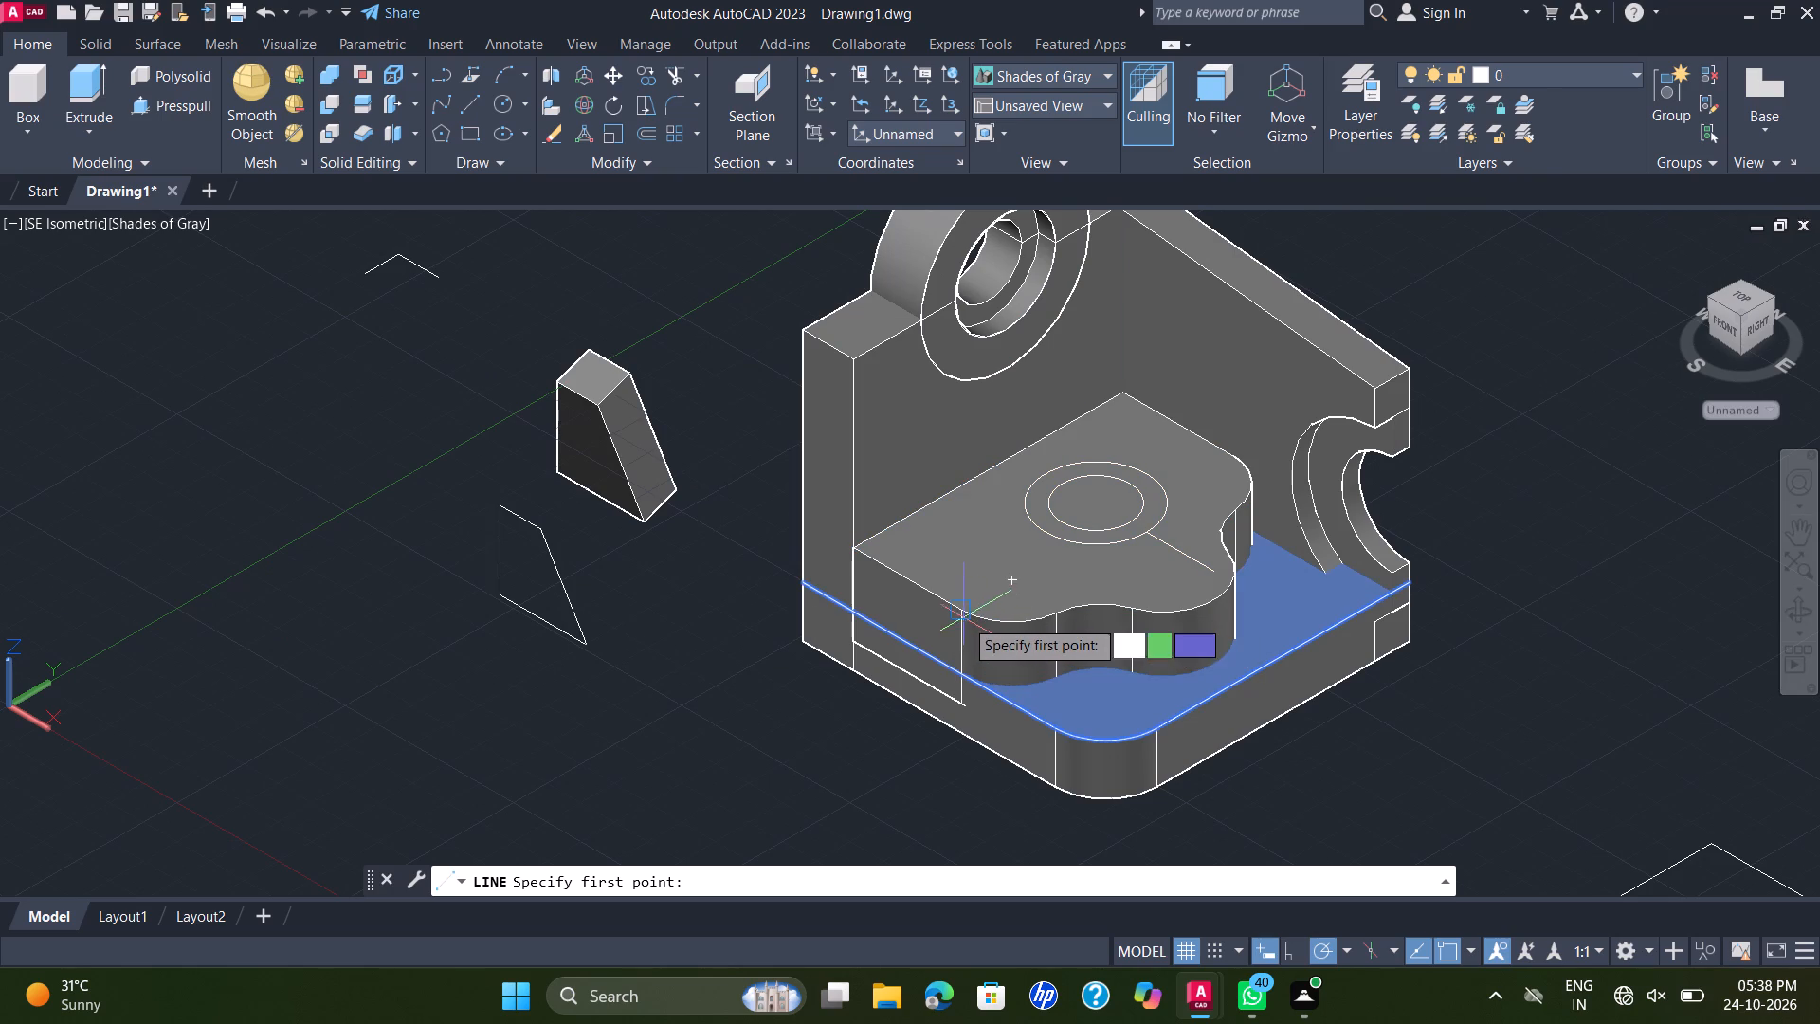
{"action": "left_click", "coordinate": [962, 613]}
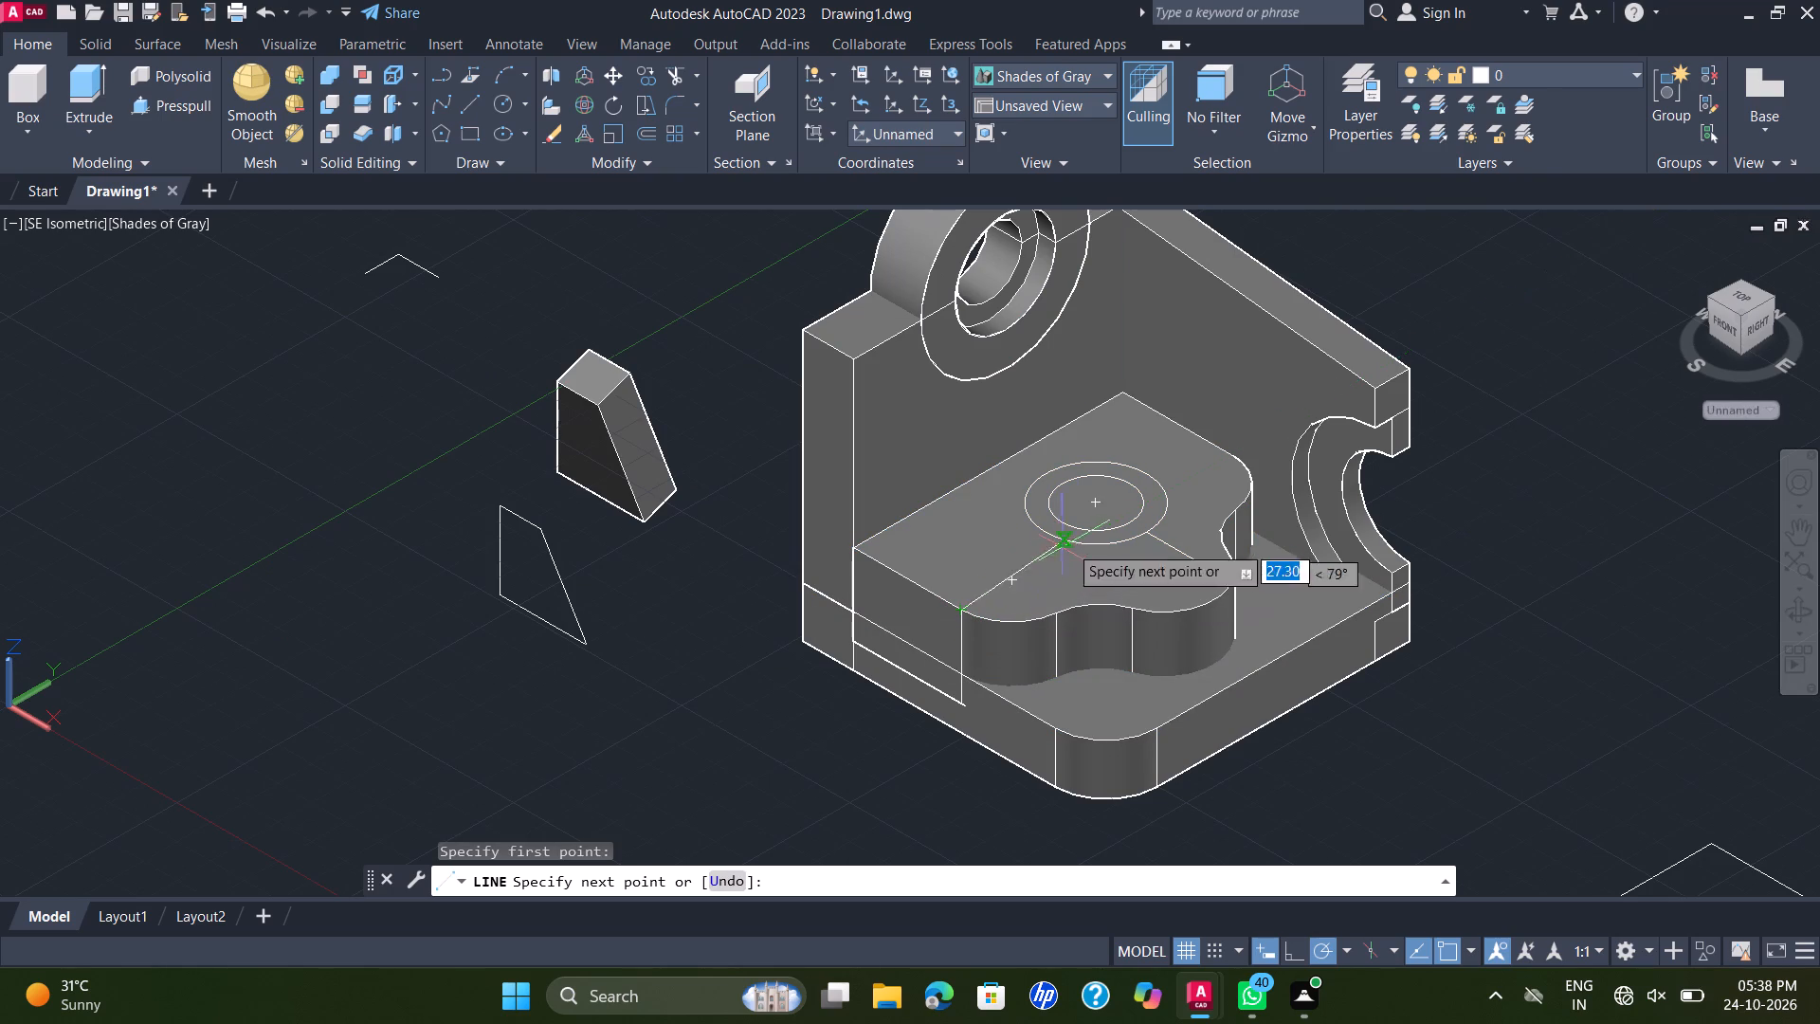
{"action": "left_click", "coordinate": [1225, 455]}
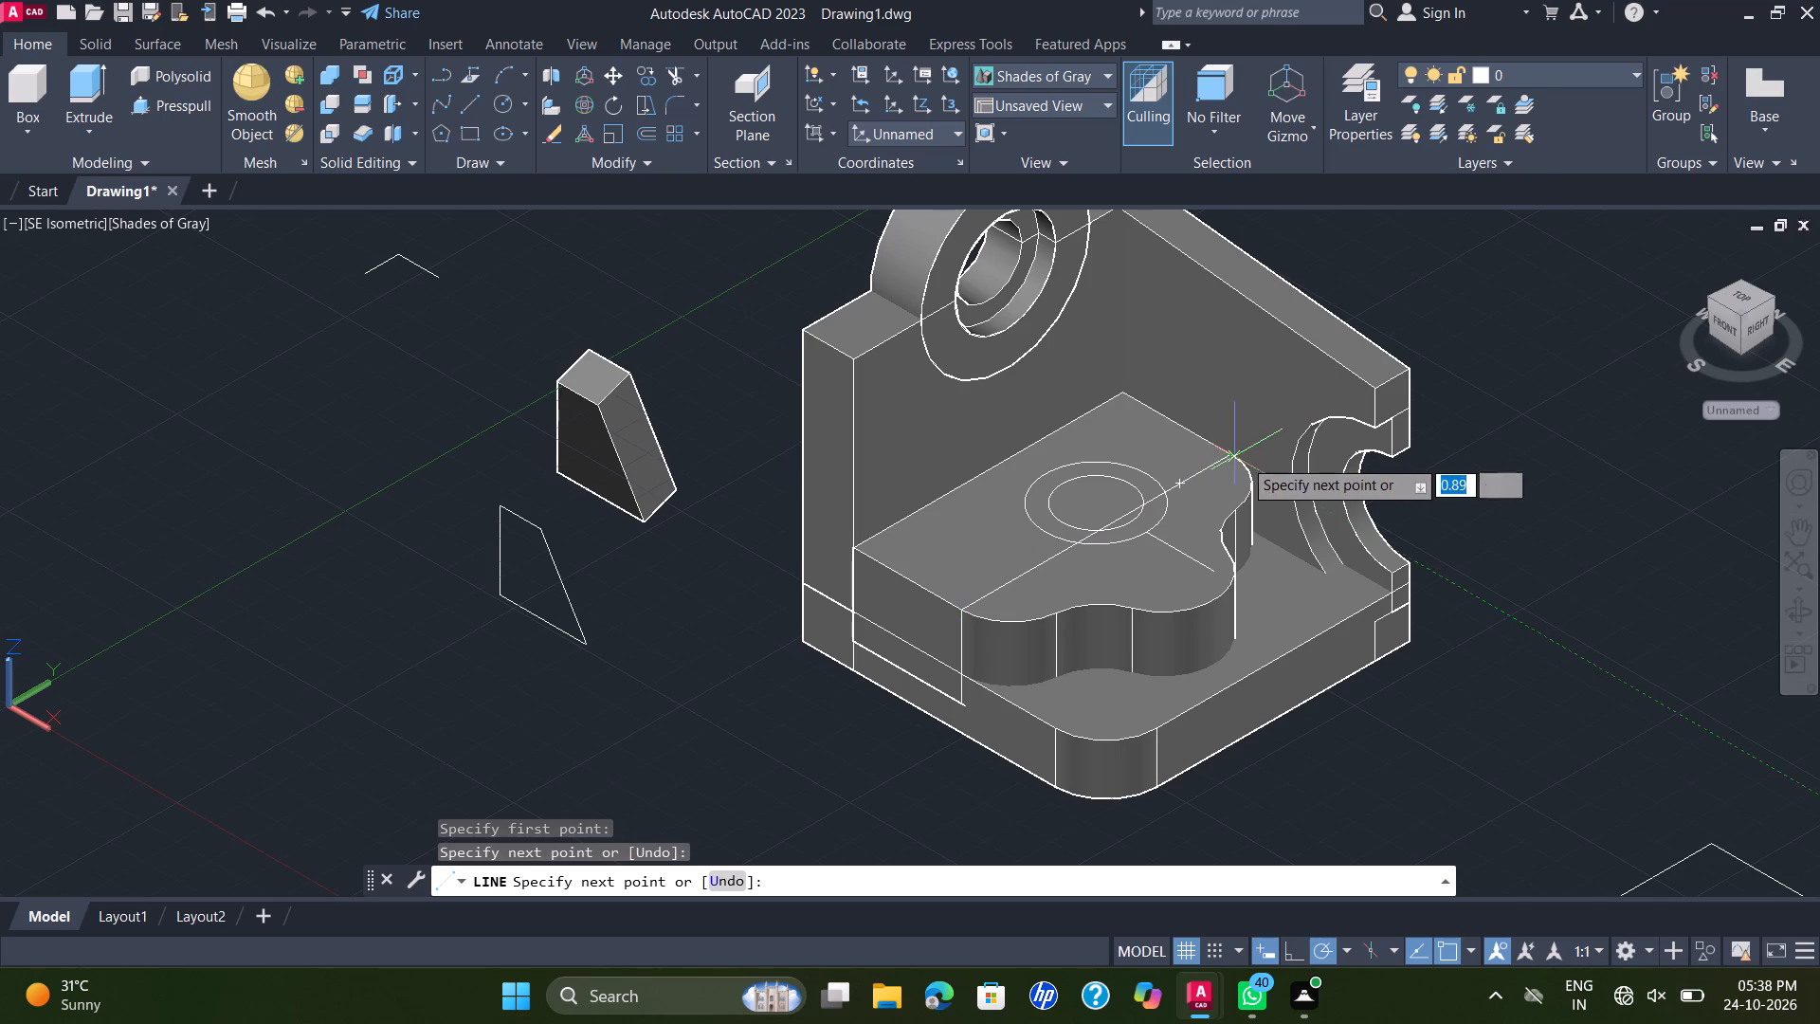
{"action": "key", "text": "Escape"}
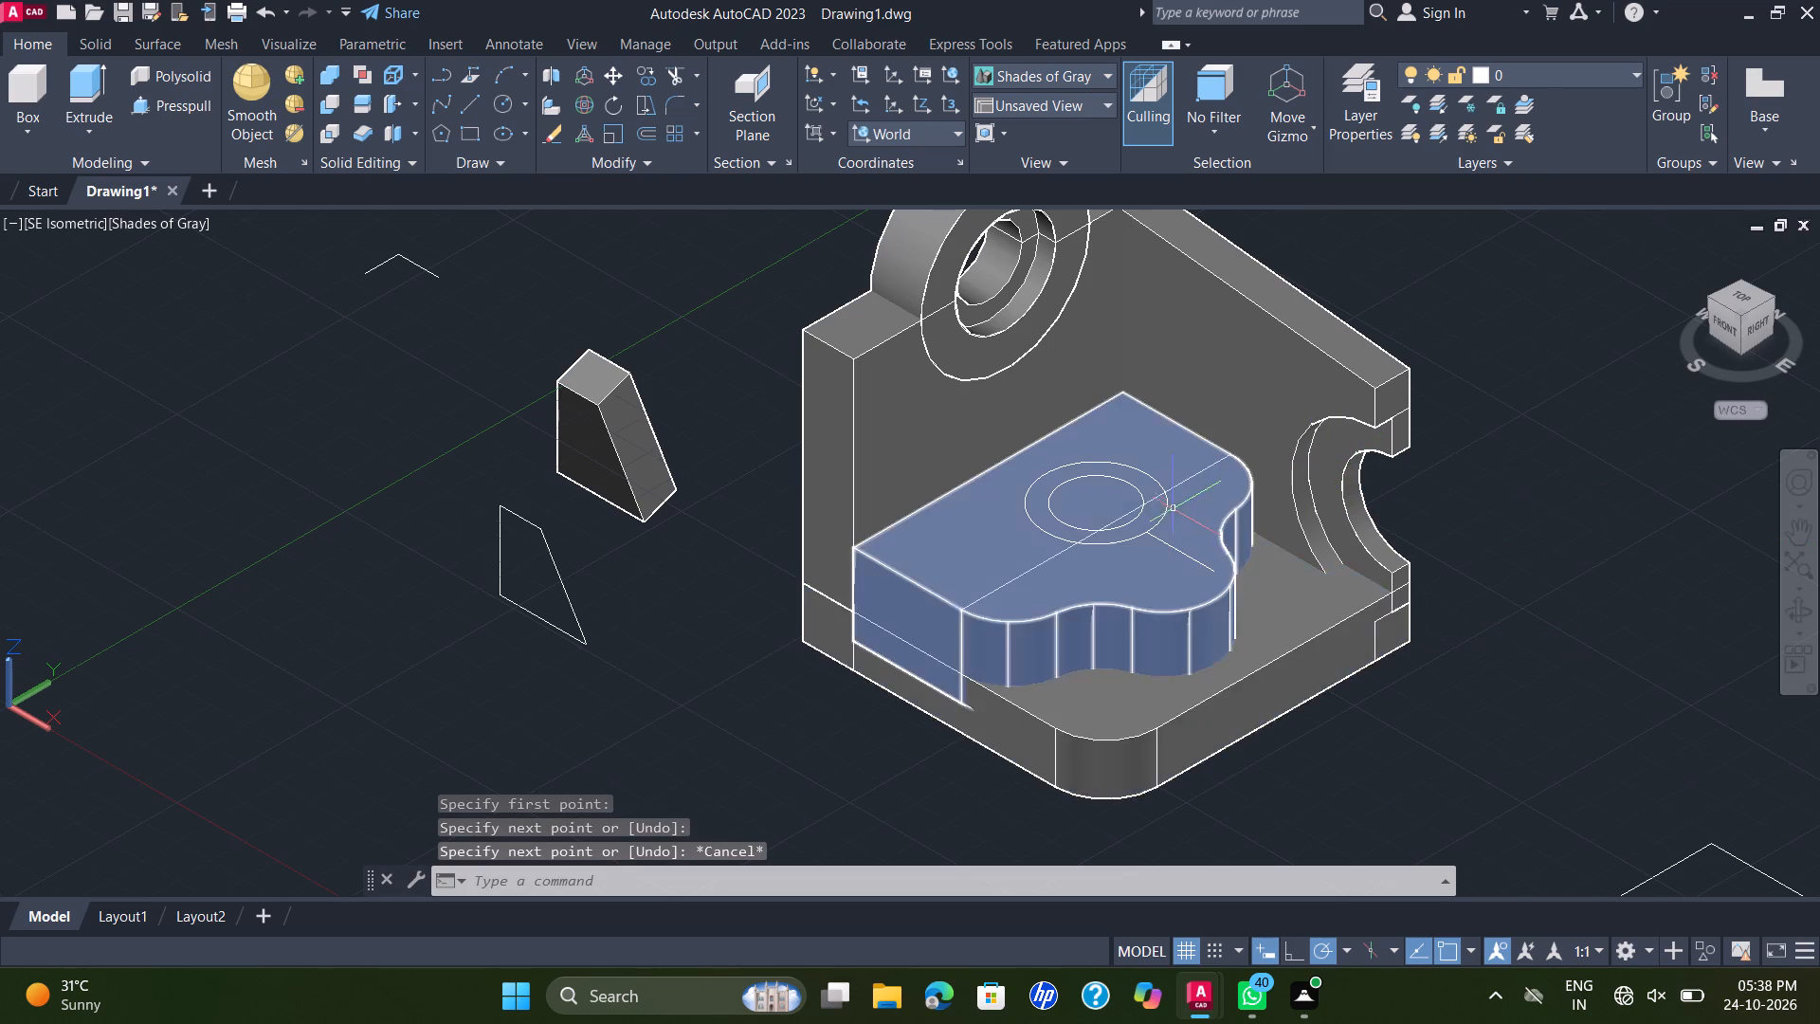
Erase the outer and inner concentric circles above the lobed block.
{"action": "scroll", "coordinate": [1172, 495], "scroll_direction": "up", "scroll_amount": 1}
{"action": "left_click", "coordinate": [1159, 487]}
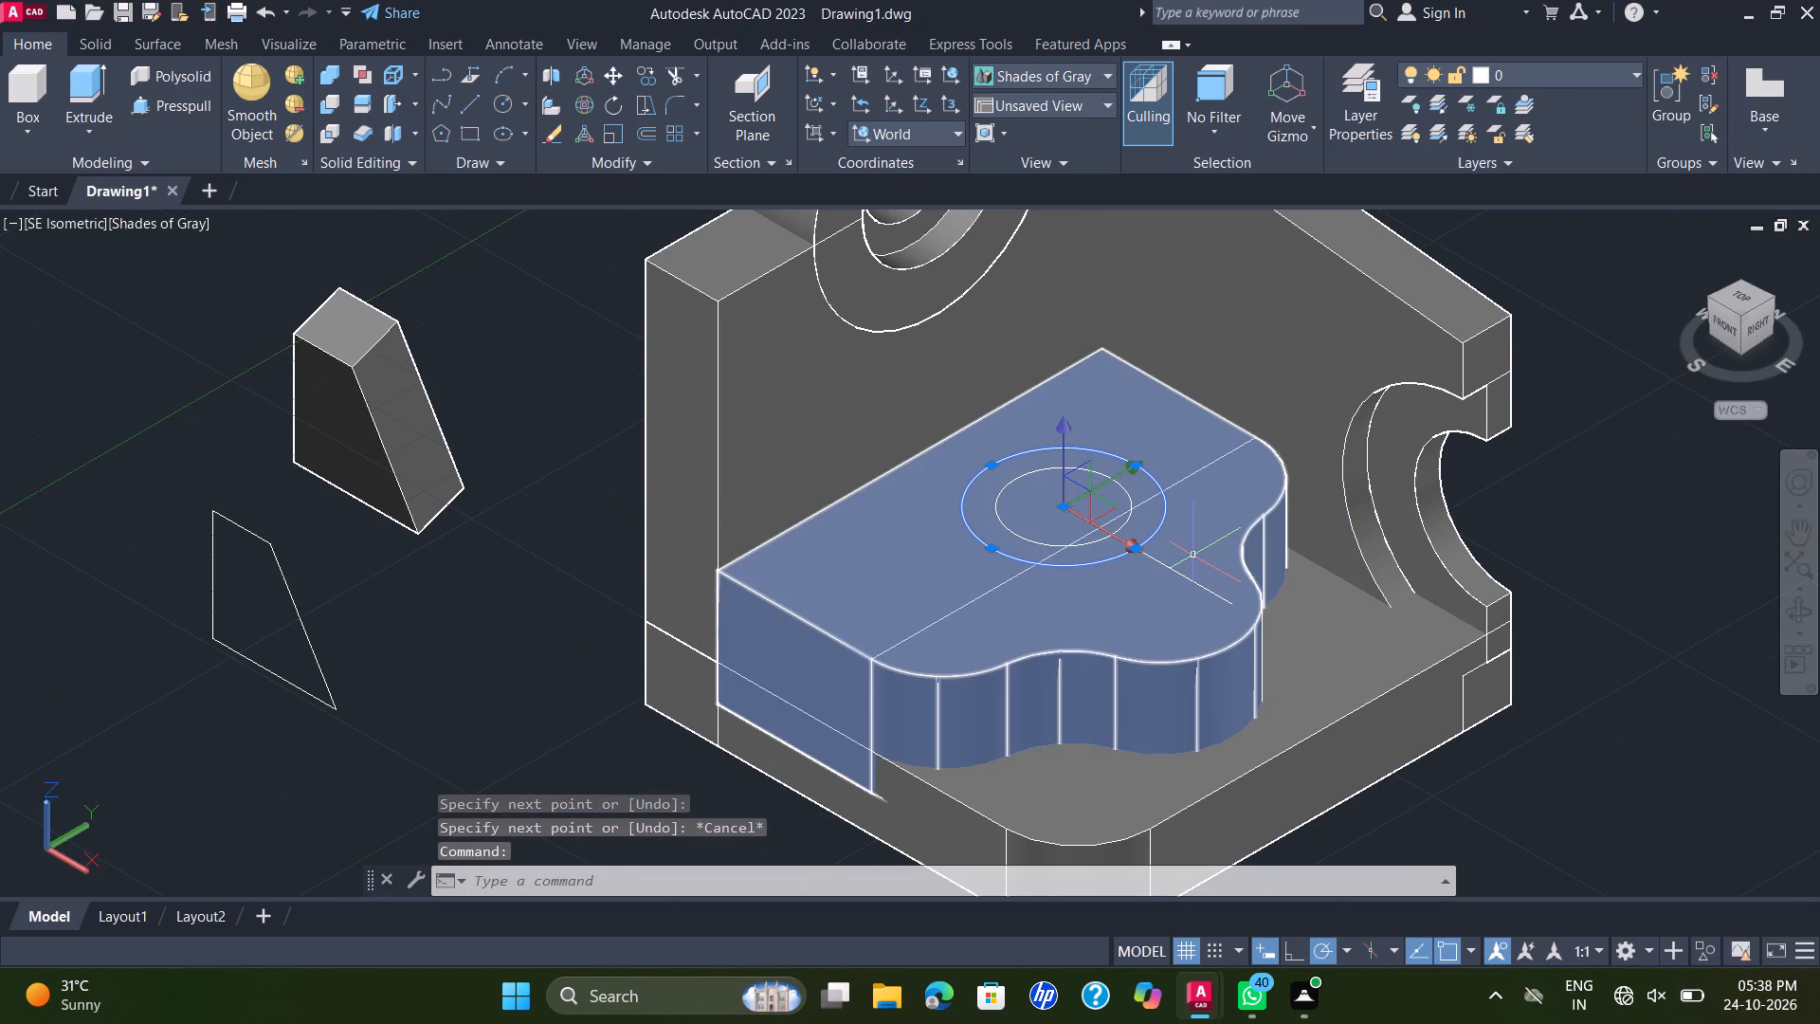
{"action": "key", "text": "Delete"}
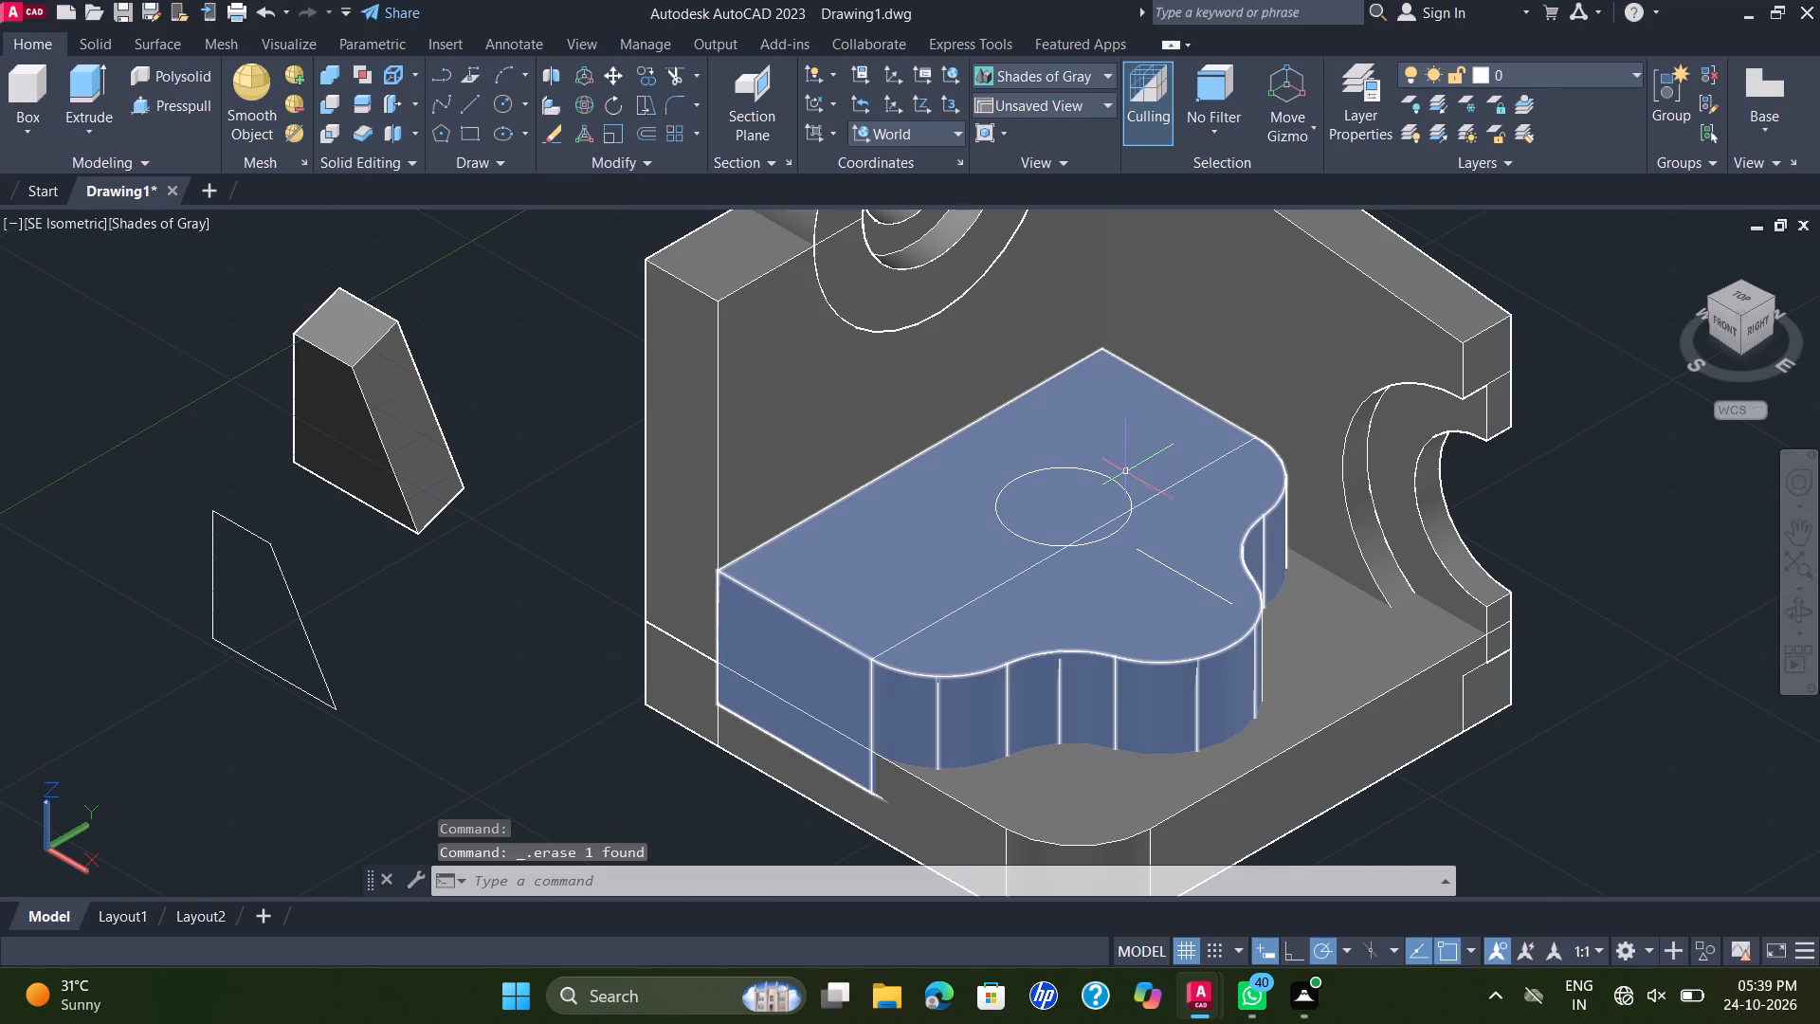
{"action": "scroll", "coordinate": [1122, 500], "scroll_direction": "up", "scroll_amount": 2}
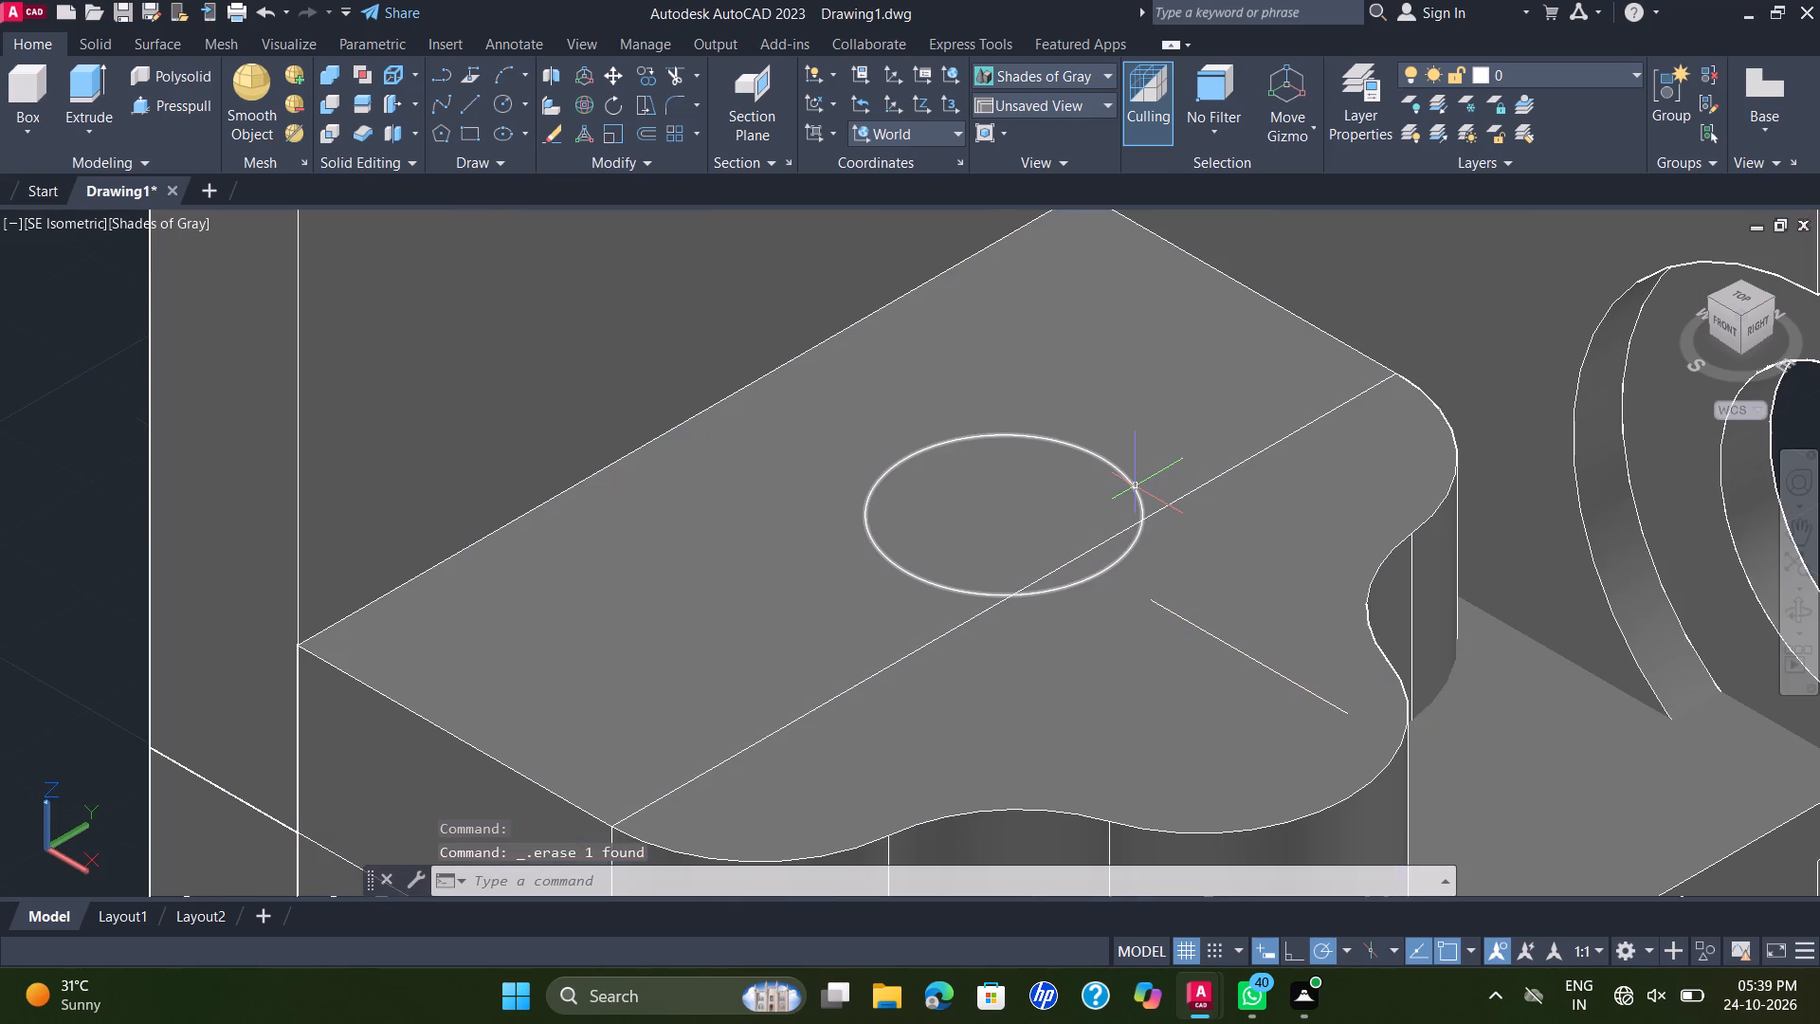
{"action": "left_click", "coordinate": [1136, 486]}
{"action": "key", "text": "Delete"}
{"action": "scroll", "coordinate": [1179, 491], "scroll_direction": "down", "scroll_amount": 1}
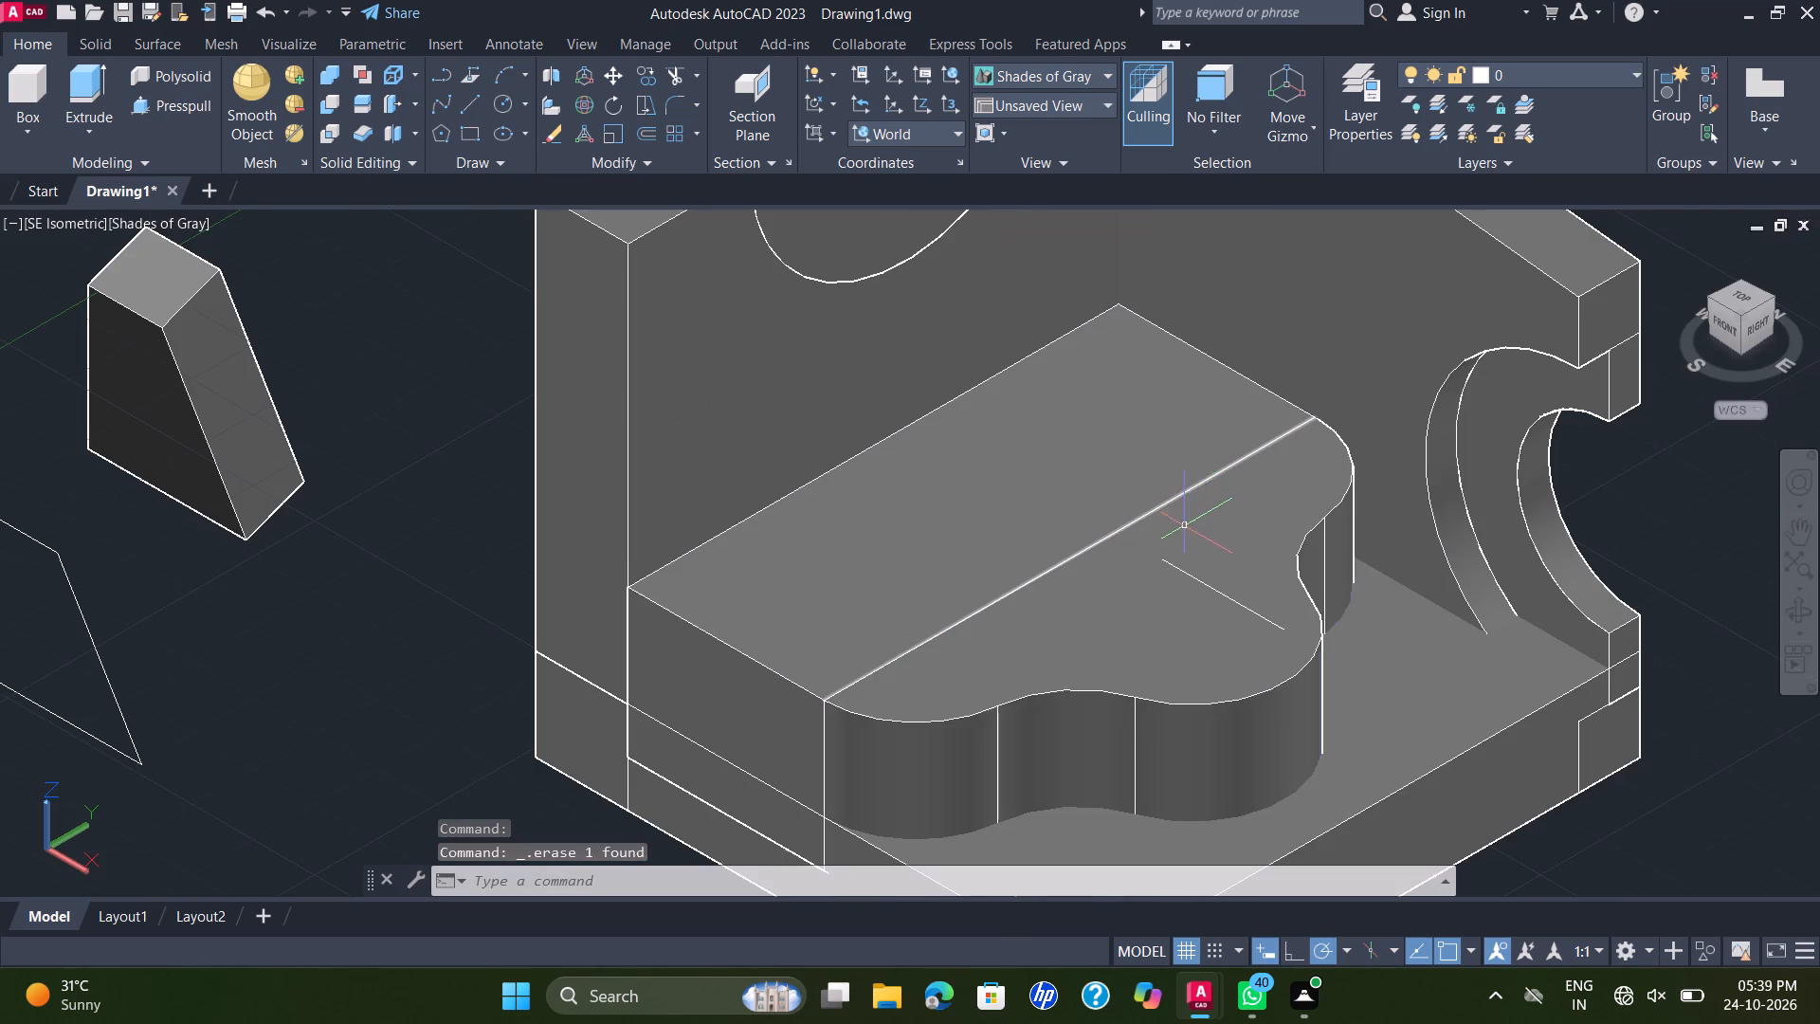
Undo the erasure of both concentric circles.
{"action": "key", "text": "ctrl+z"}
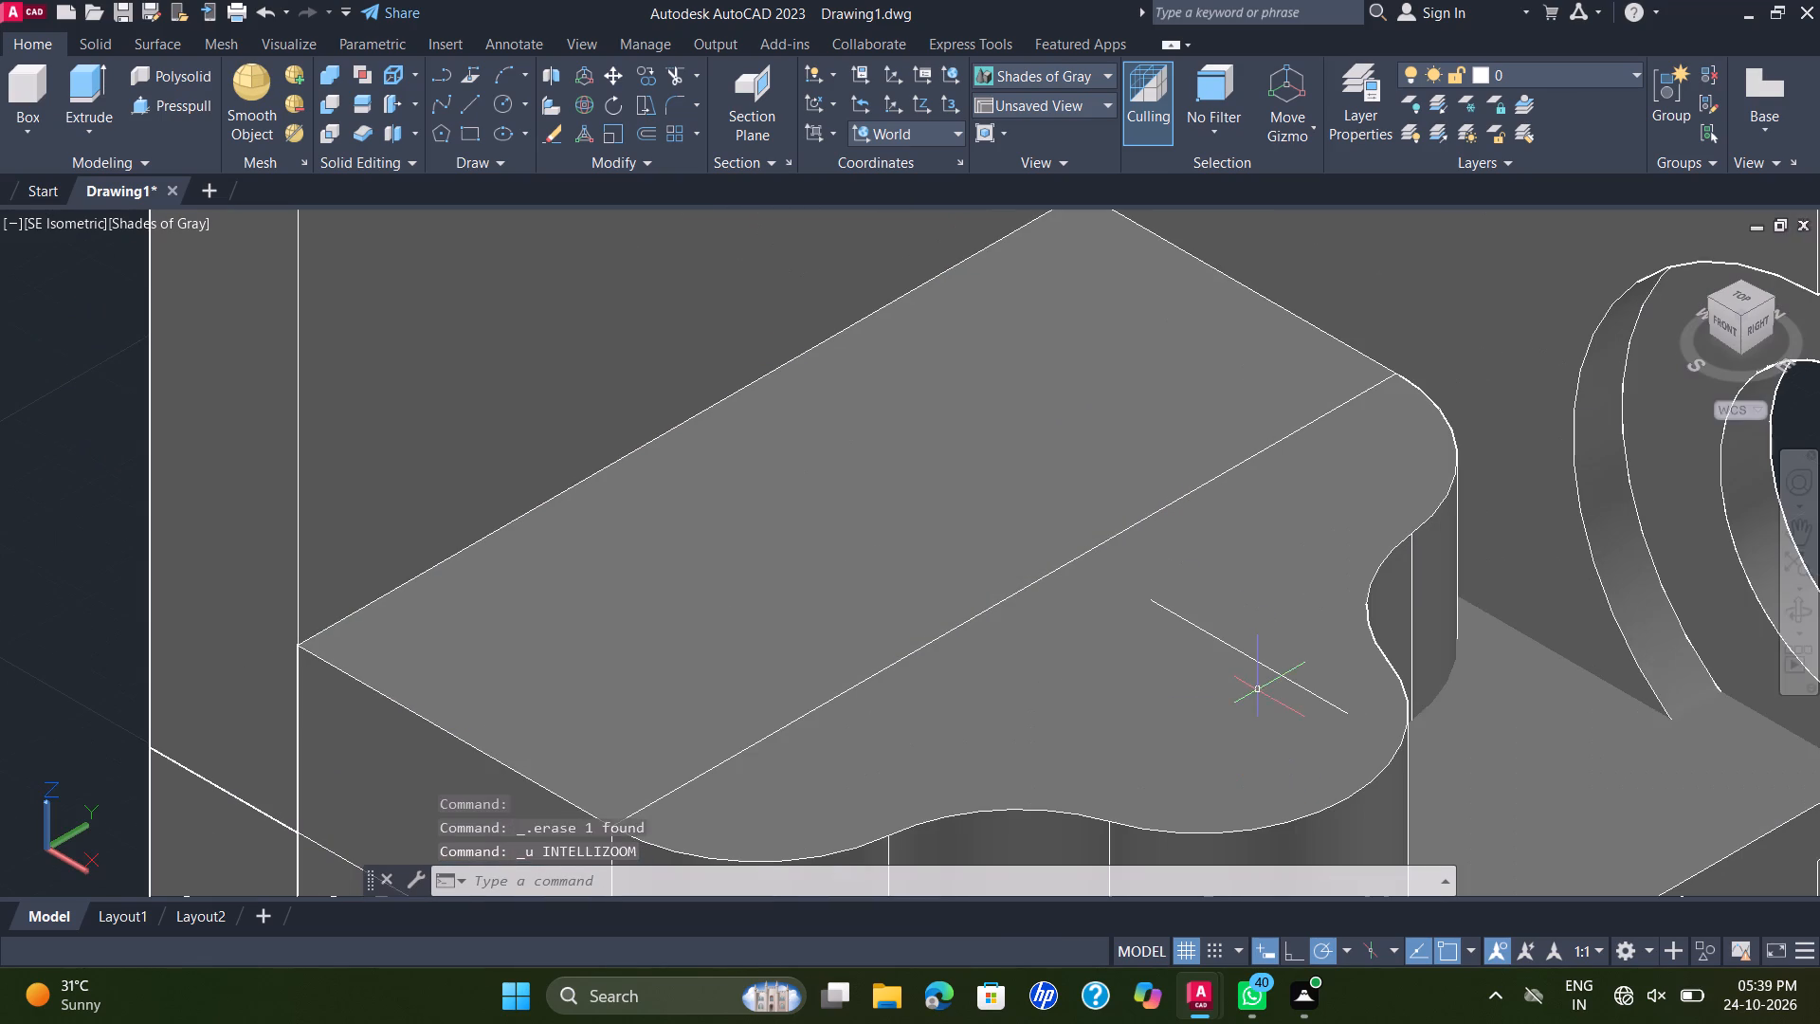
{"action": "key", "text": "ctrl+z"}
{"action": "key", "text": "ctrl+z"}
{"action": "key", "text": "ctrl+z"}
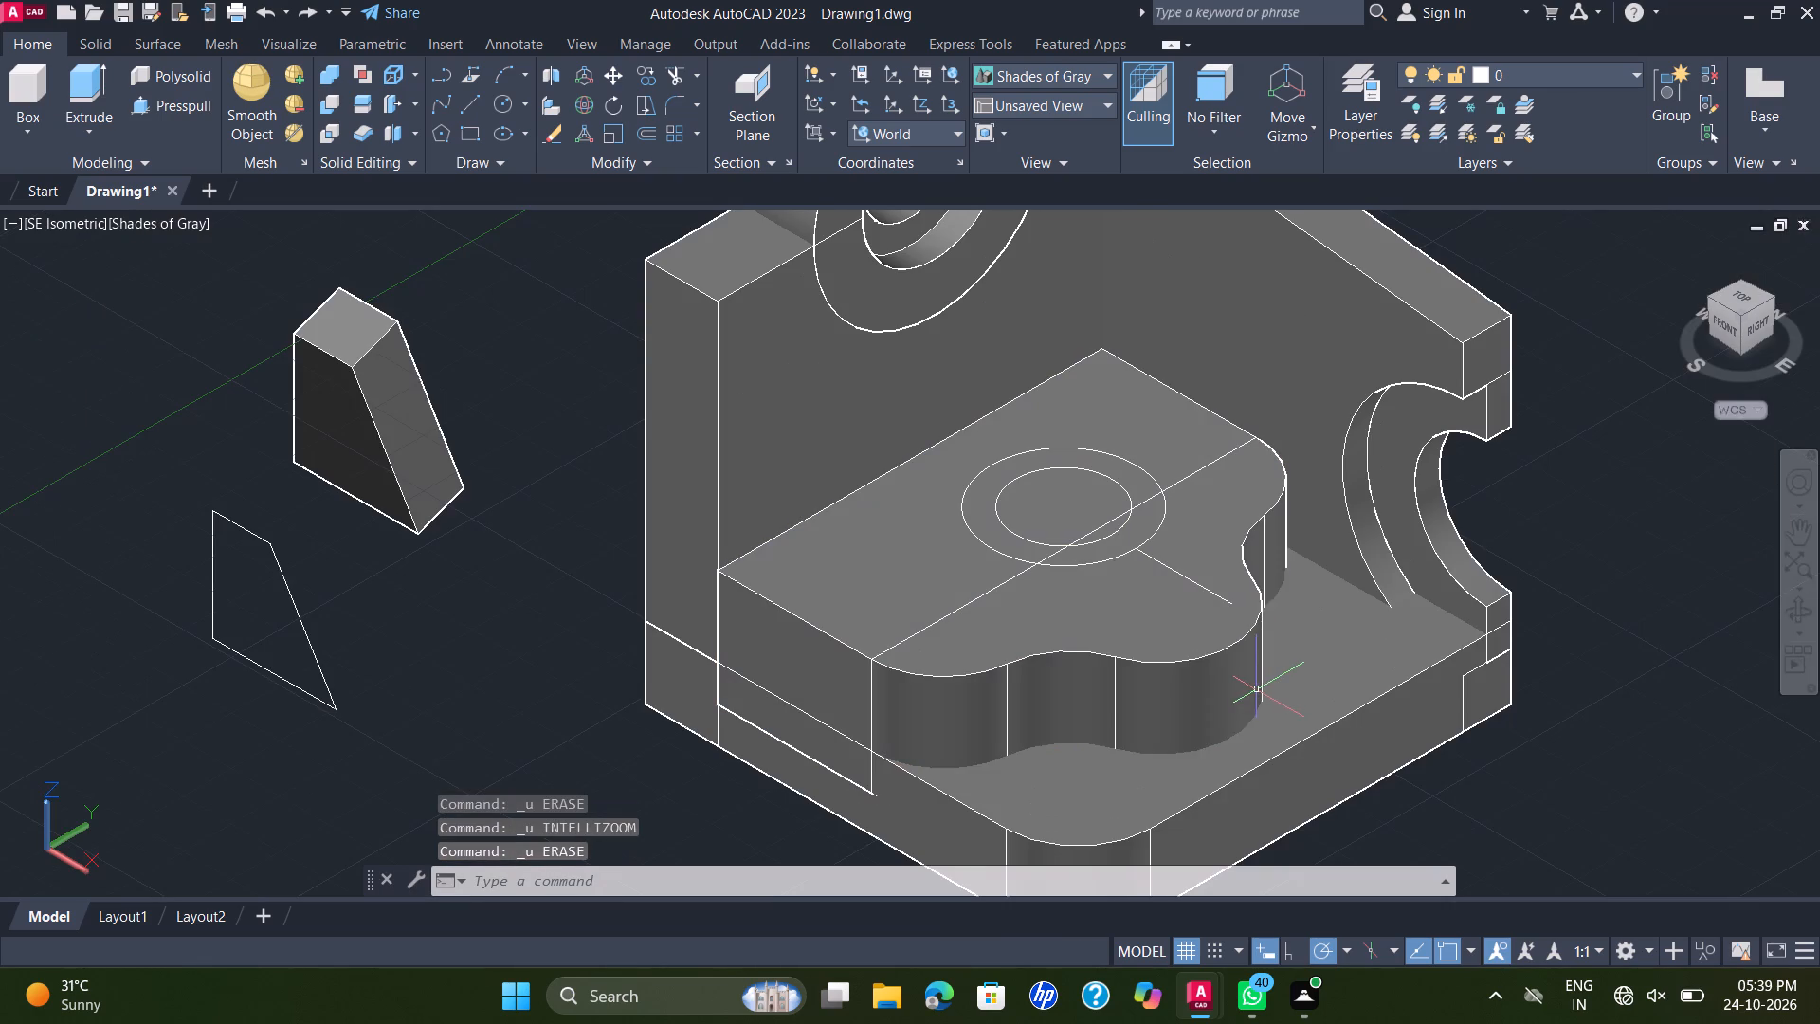
Set the visual style to 2D Wireframe.
{"action": "left_click", "coordinate": [131, 227]}
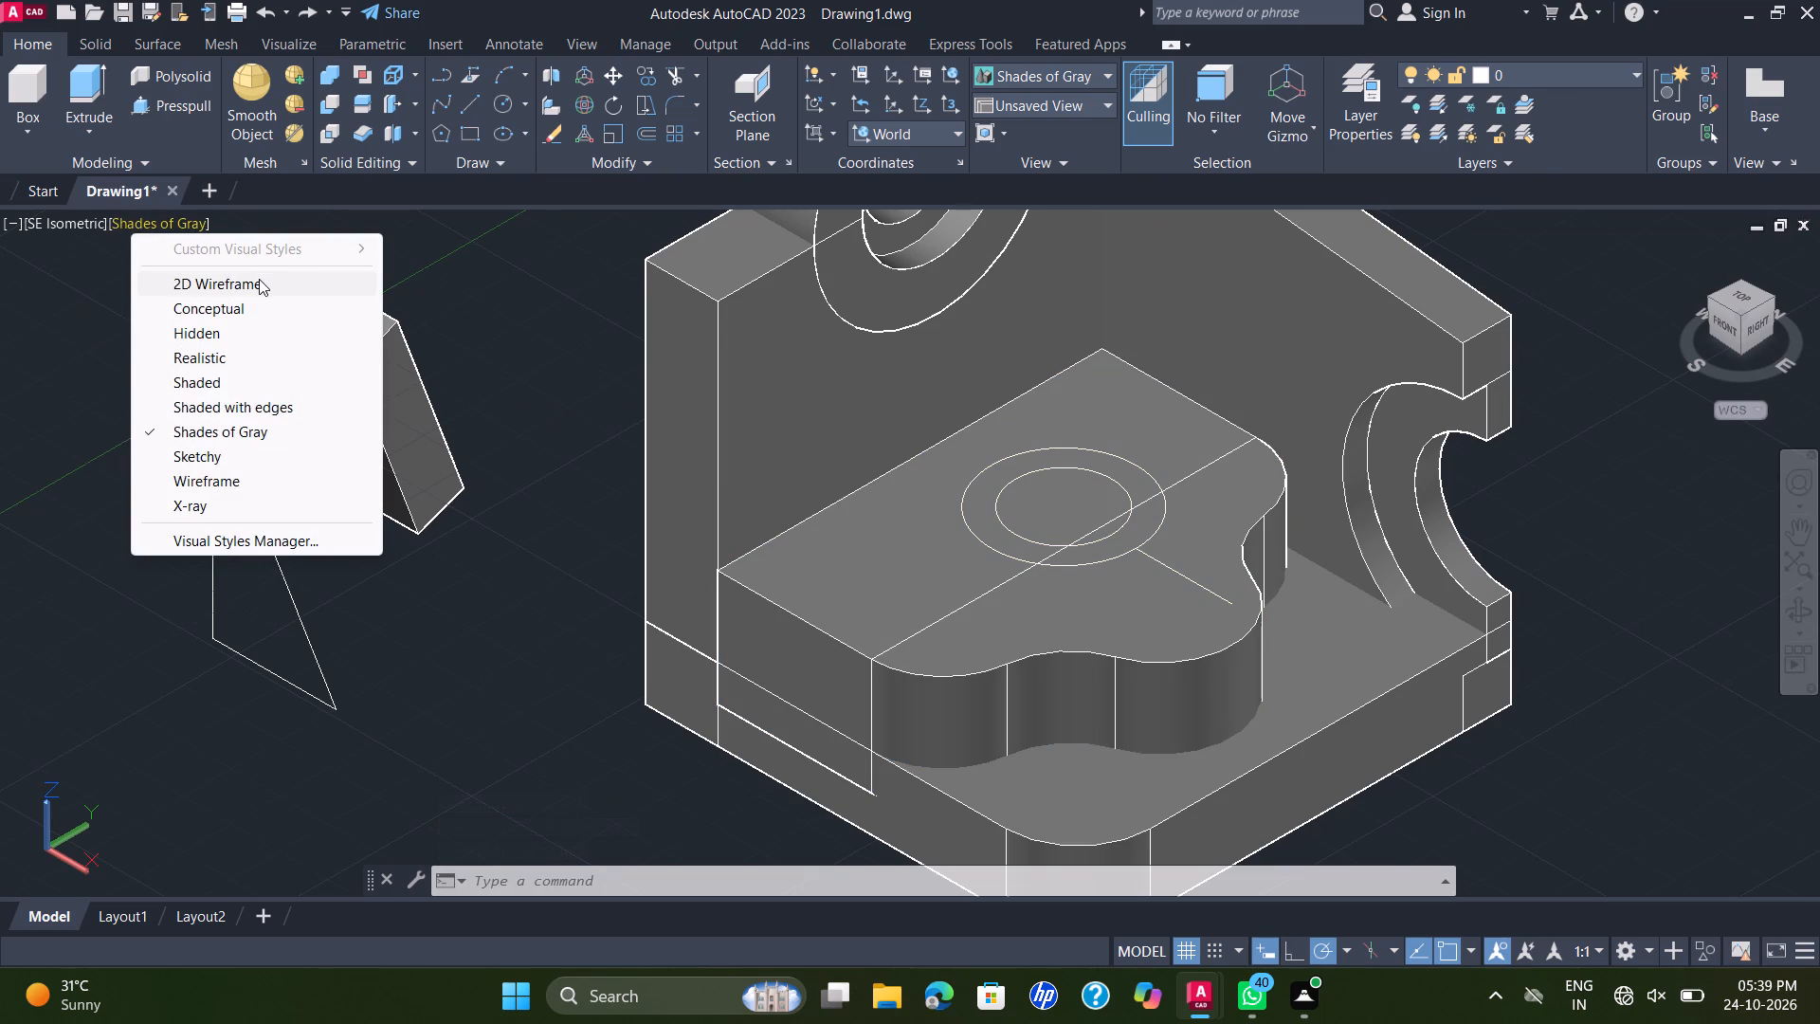
{"action": "left_click", "coordinate": [259, 284]}
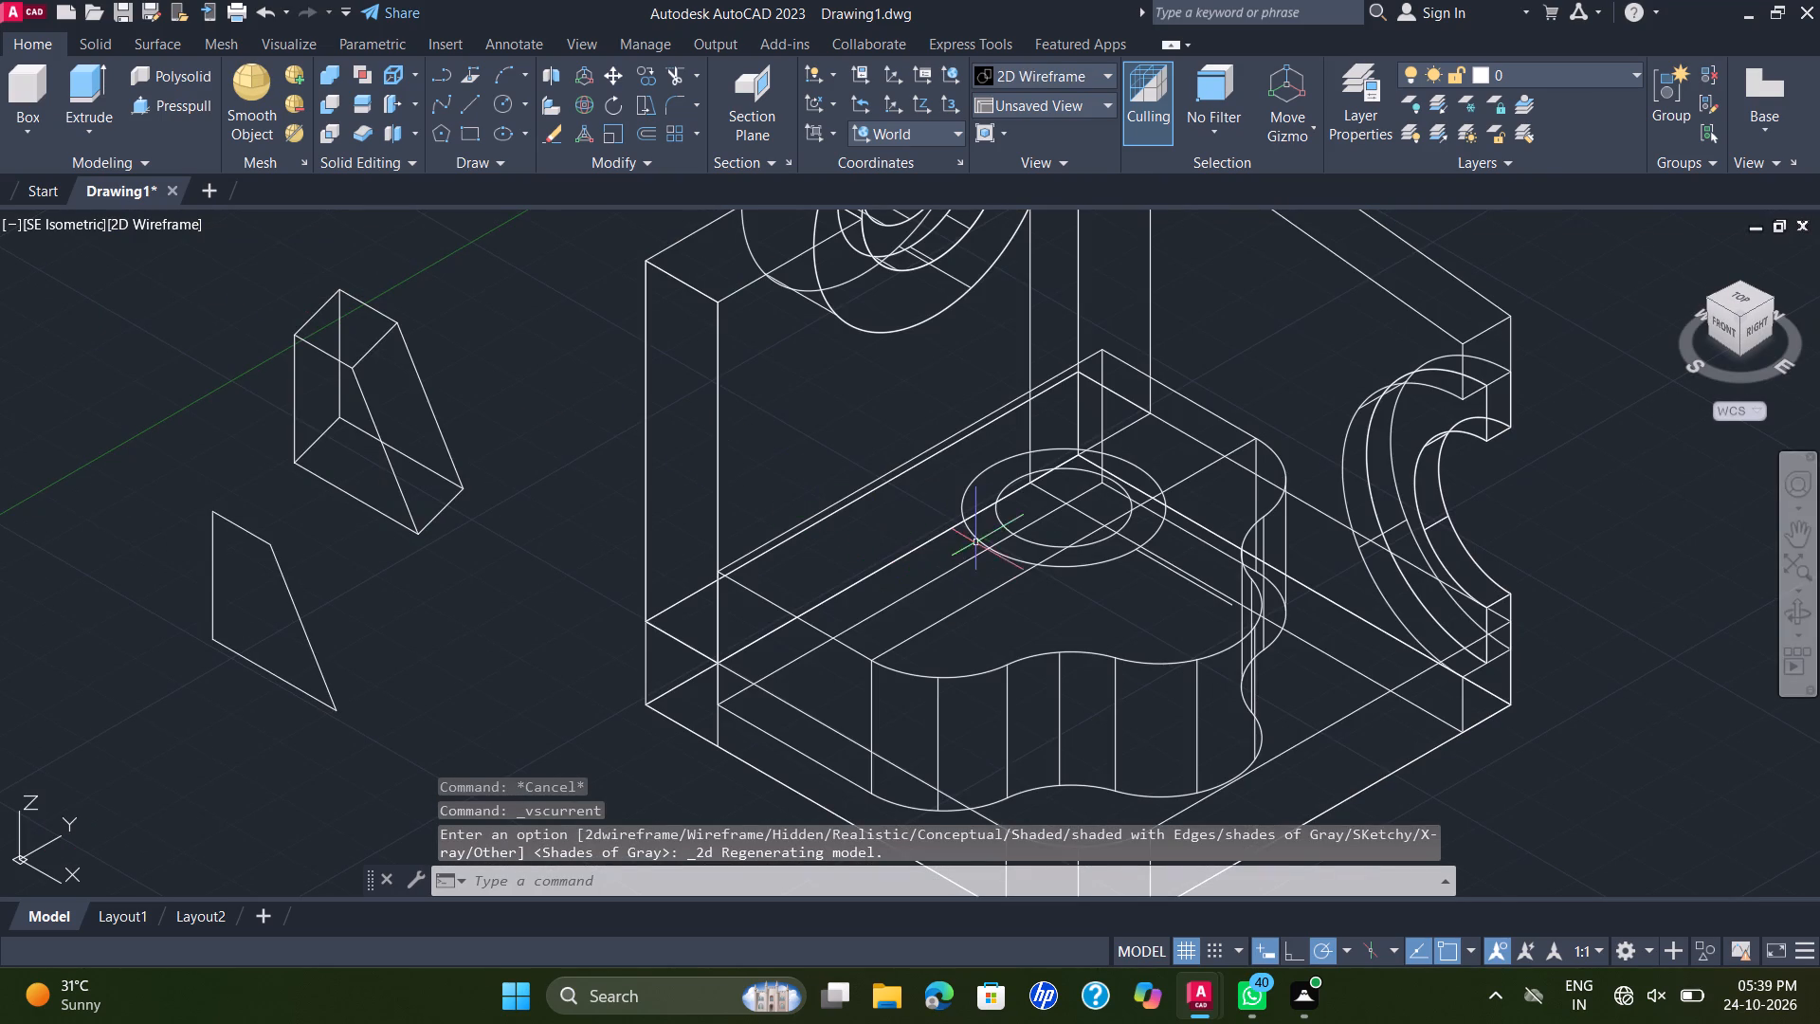
Move the inner circle by its centre about 7.55 down onto the line across the lobed block's top face.
{"action": "left_click_drag", "start_coordinate": [1015, 524], "coordinate": [996, 523]}
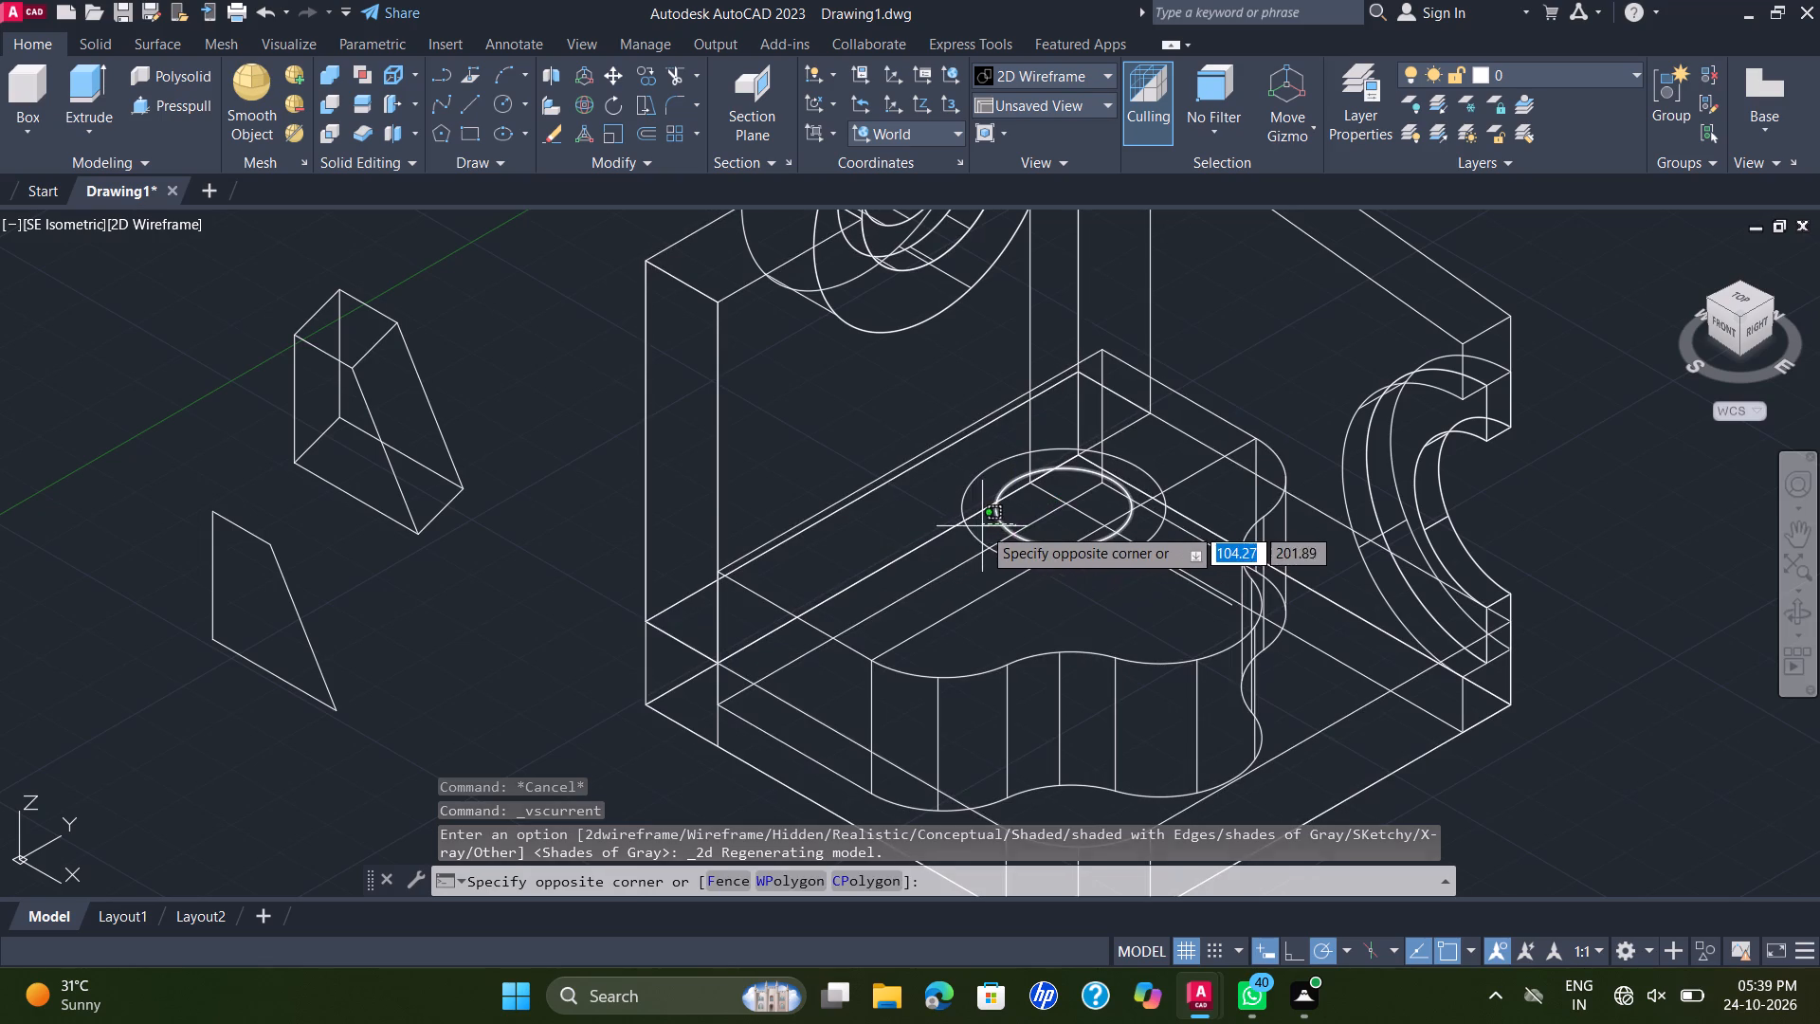
{"action": "left_click", "coordinate": [993, 528]}
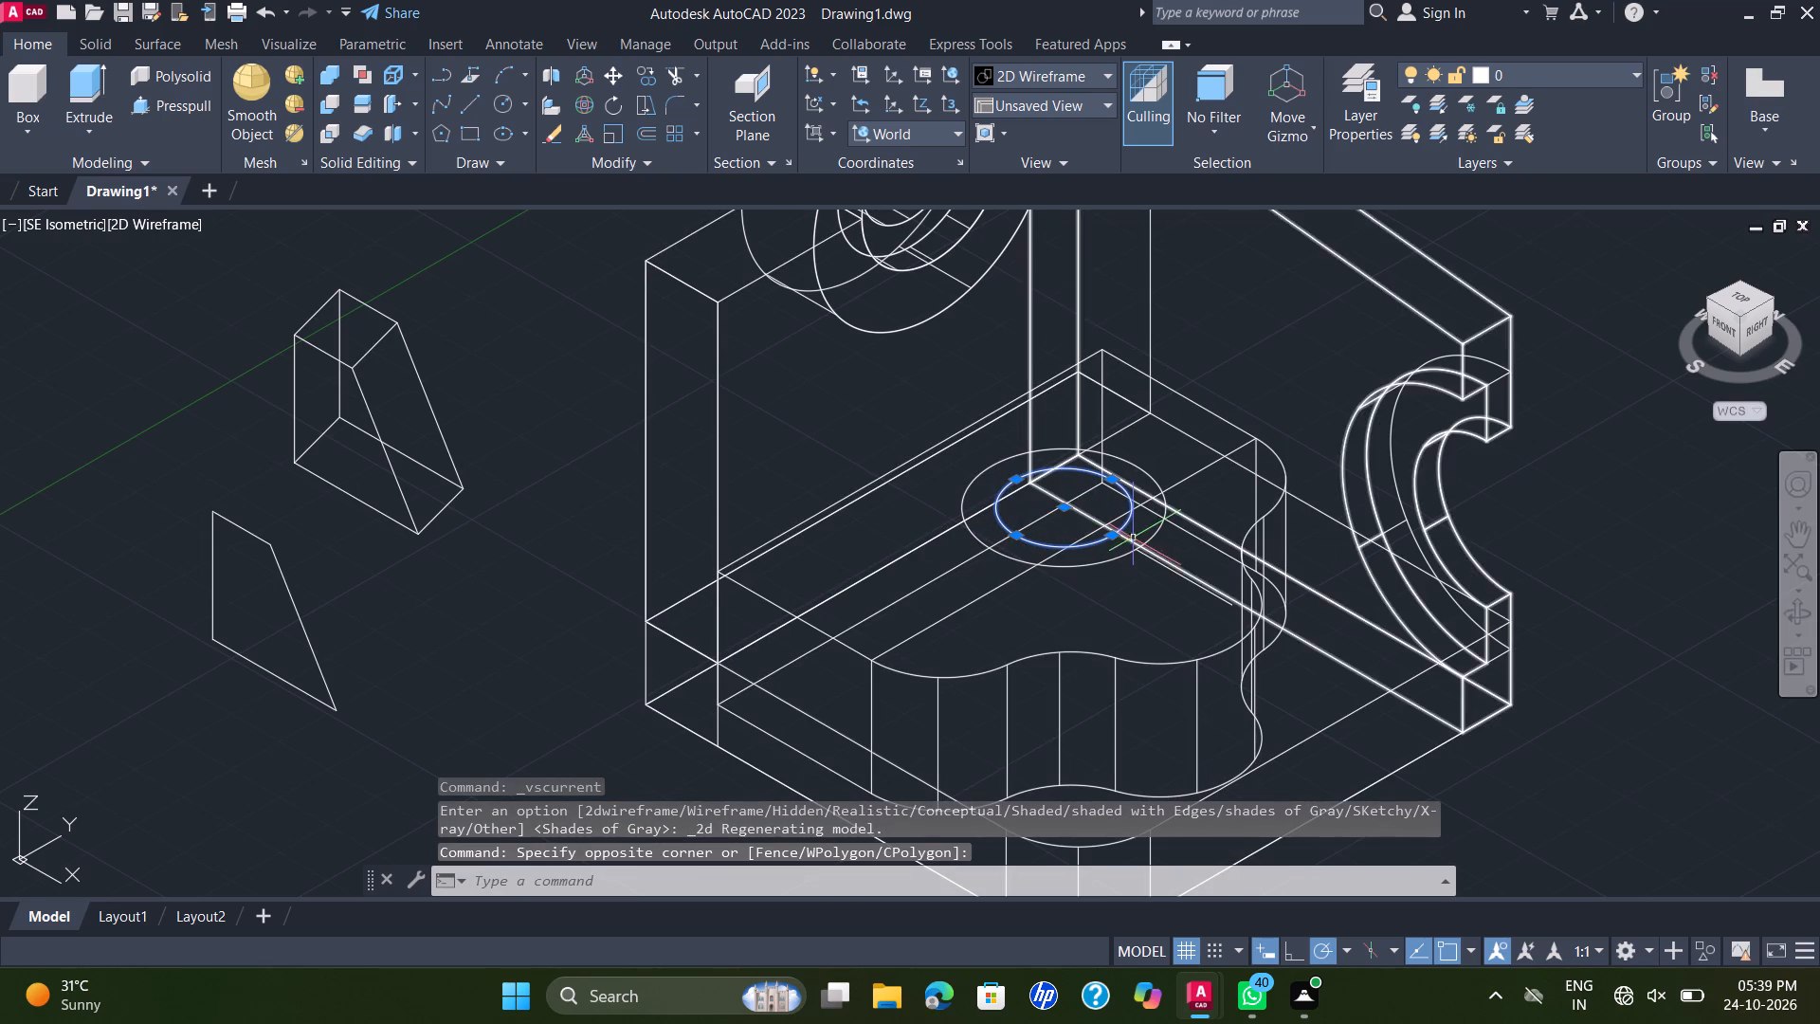
{"action": "left_click", "coordinate": [616, 70]}
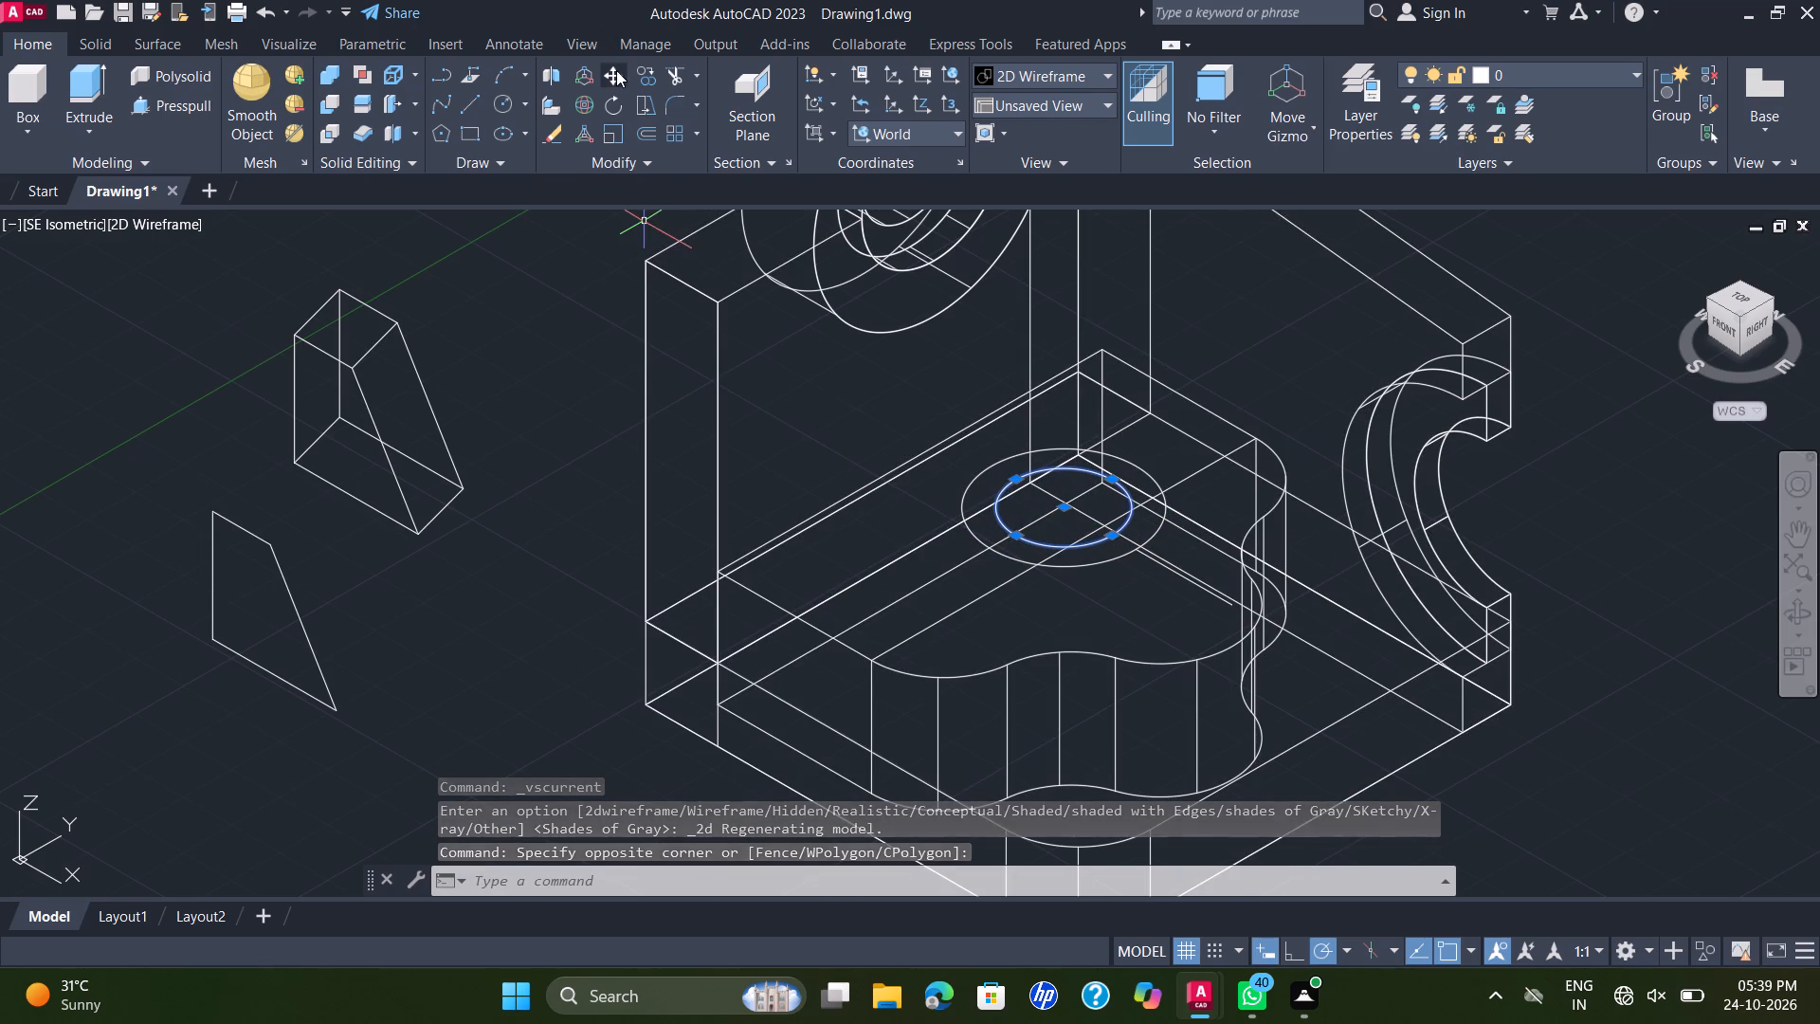
{"action": "left_click", "coordinate": [1070, 506]}
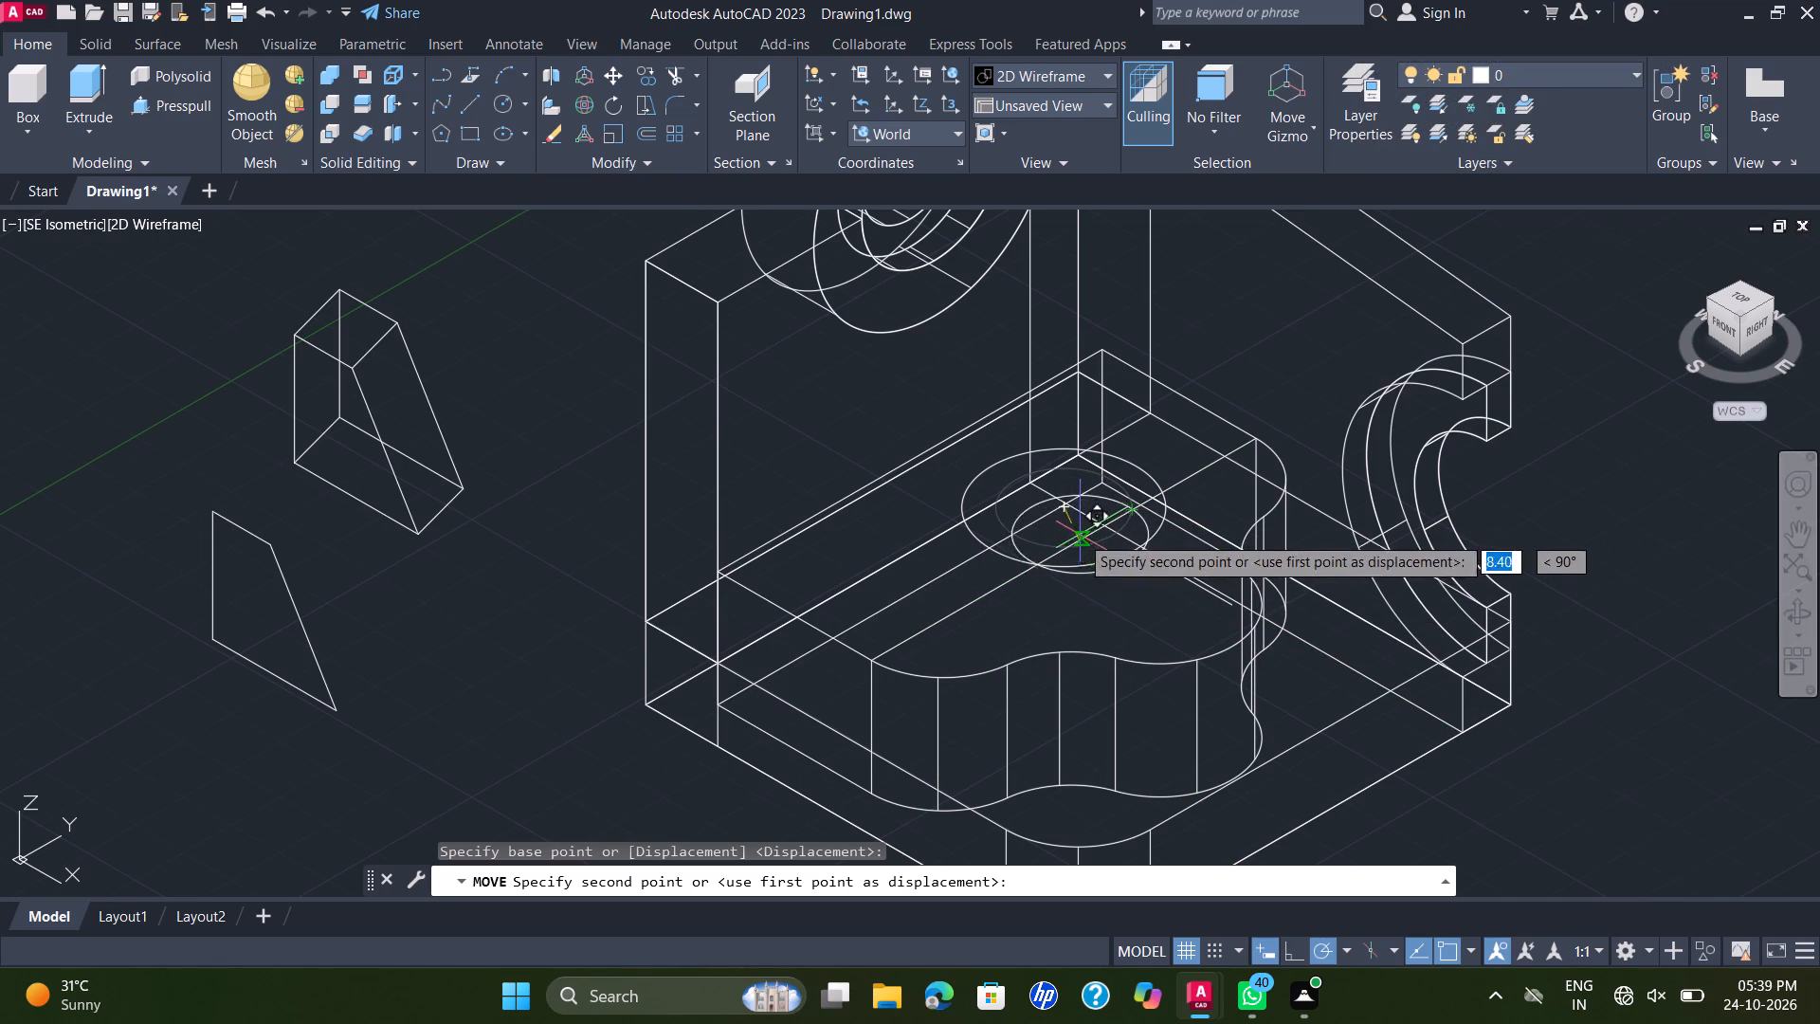
{"action": "scroll", "coordinate": [1067, 543], "scroll_direction": "up", "scroll_amount": 2}
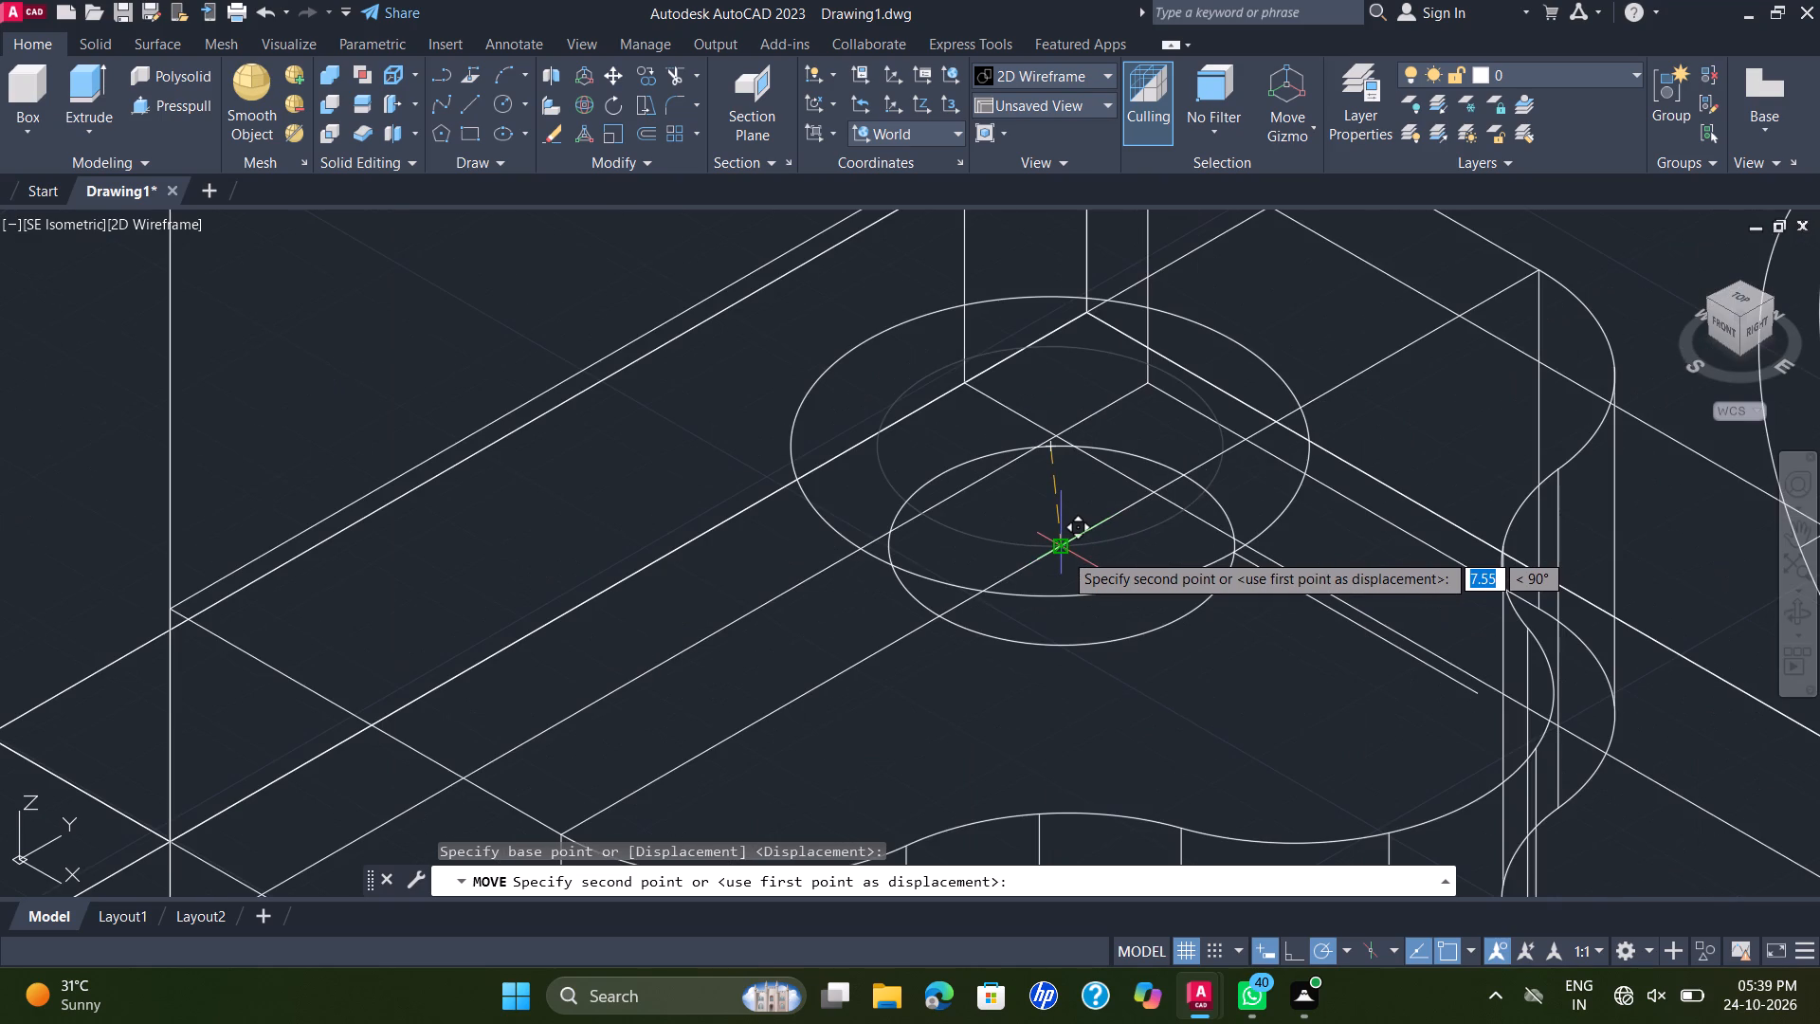
{"action": "left_click", "coordinate": [1061, 547]}
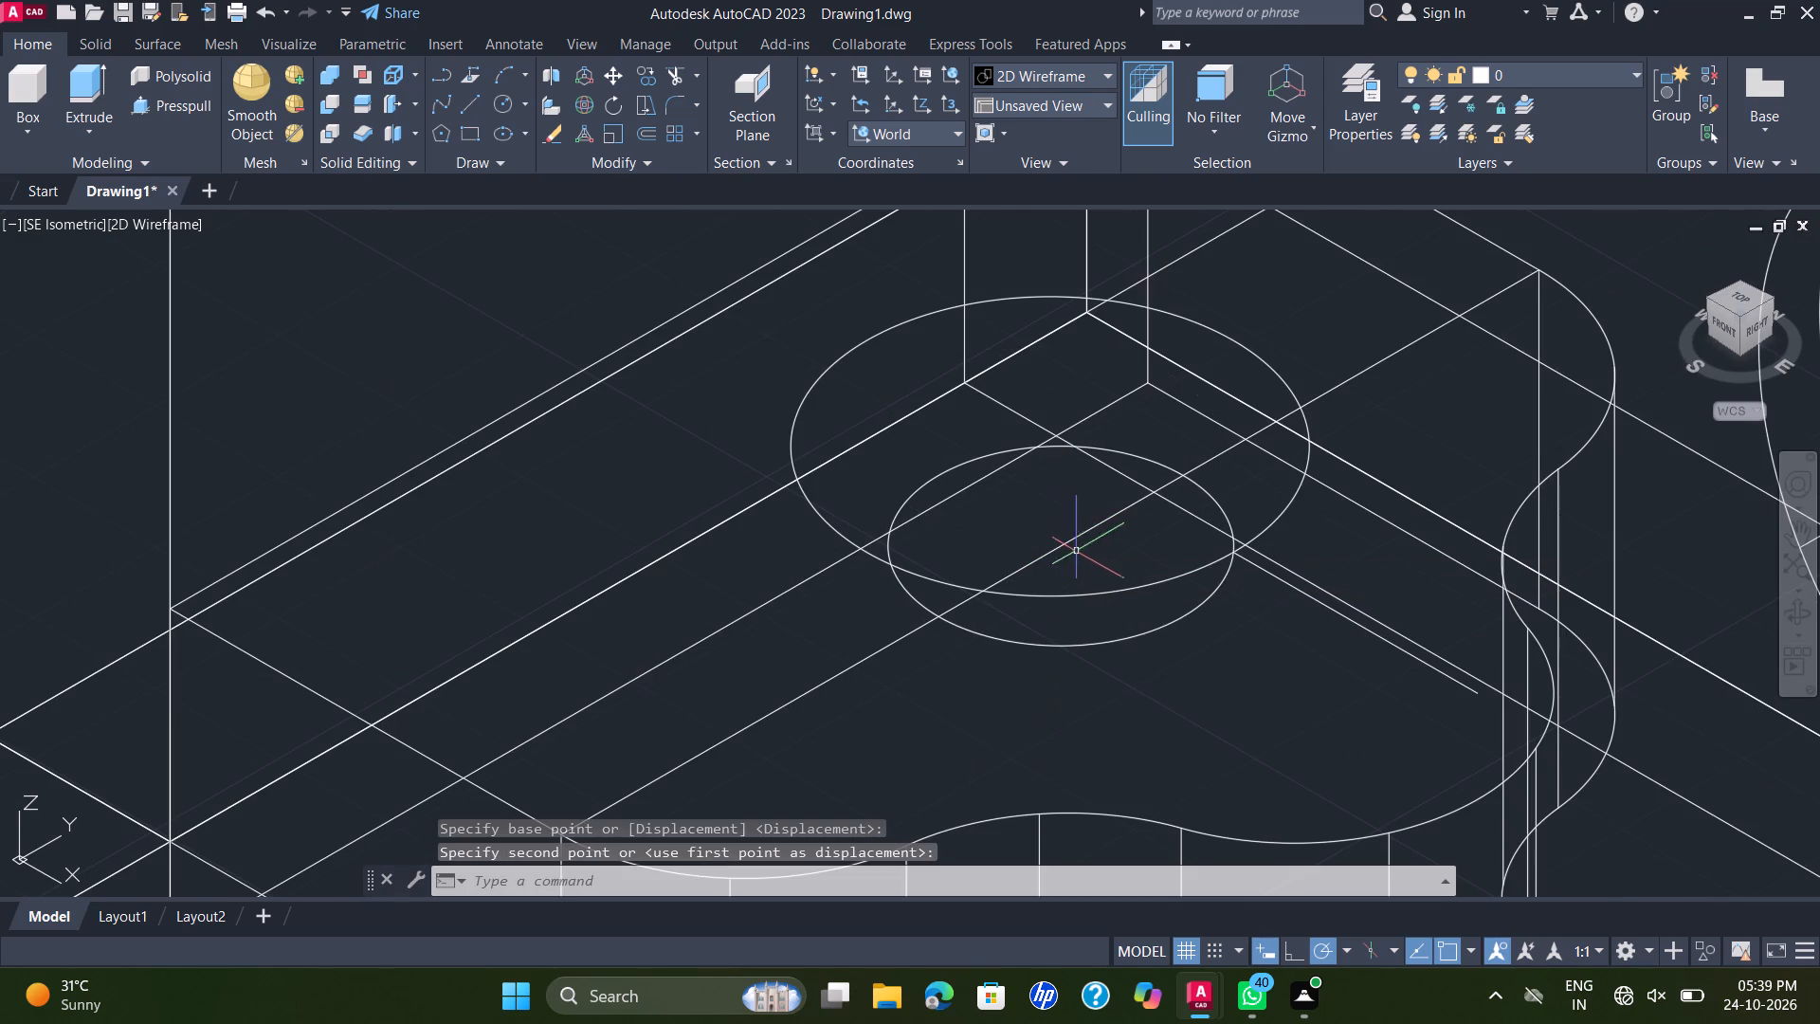
Move the outer circle by its edge away from the bracket into the empty area beside the wedge's flat side profile.
{"action": "scroll", "coordinate": [1209, 614], "scroll_direction": "down", "scroll_amount": 2}
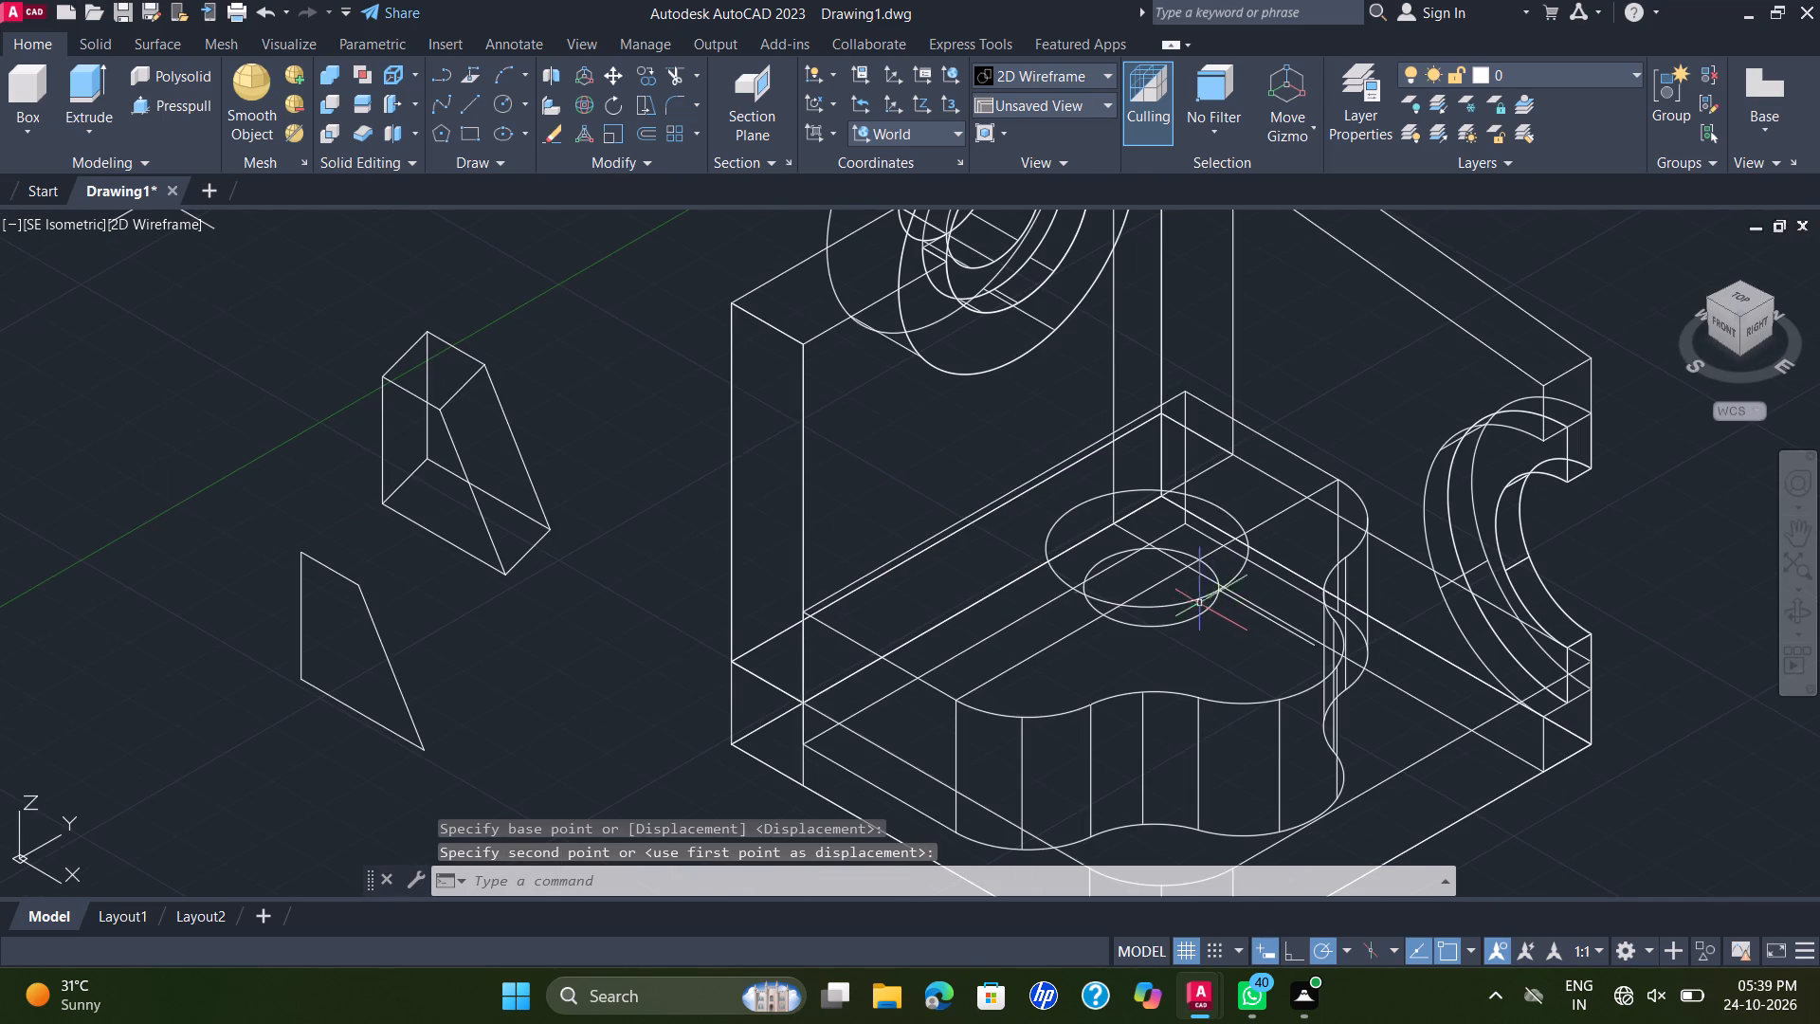
{"action": "left_click", "coordinate": [1200, 612]}
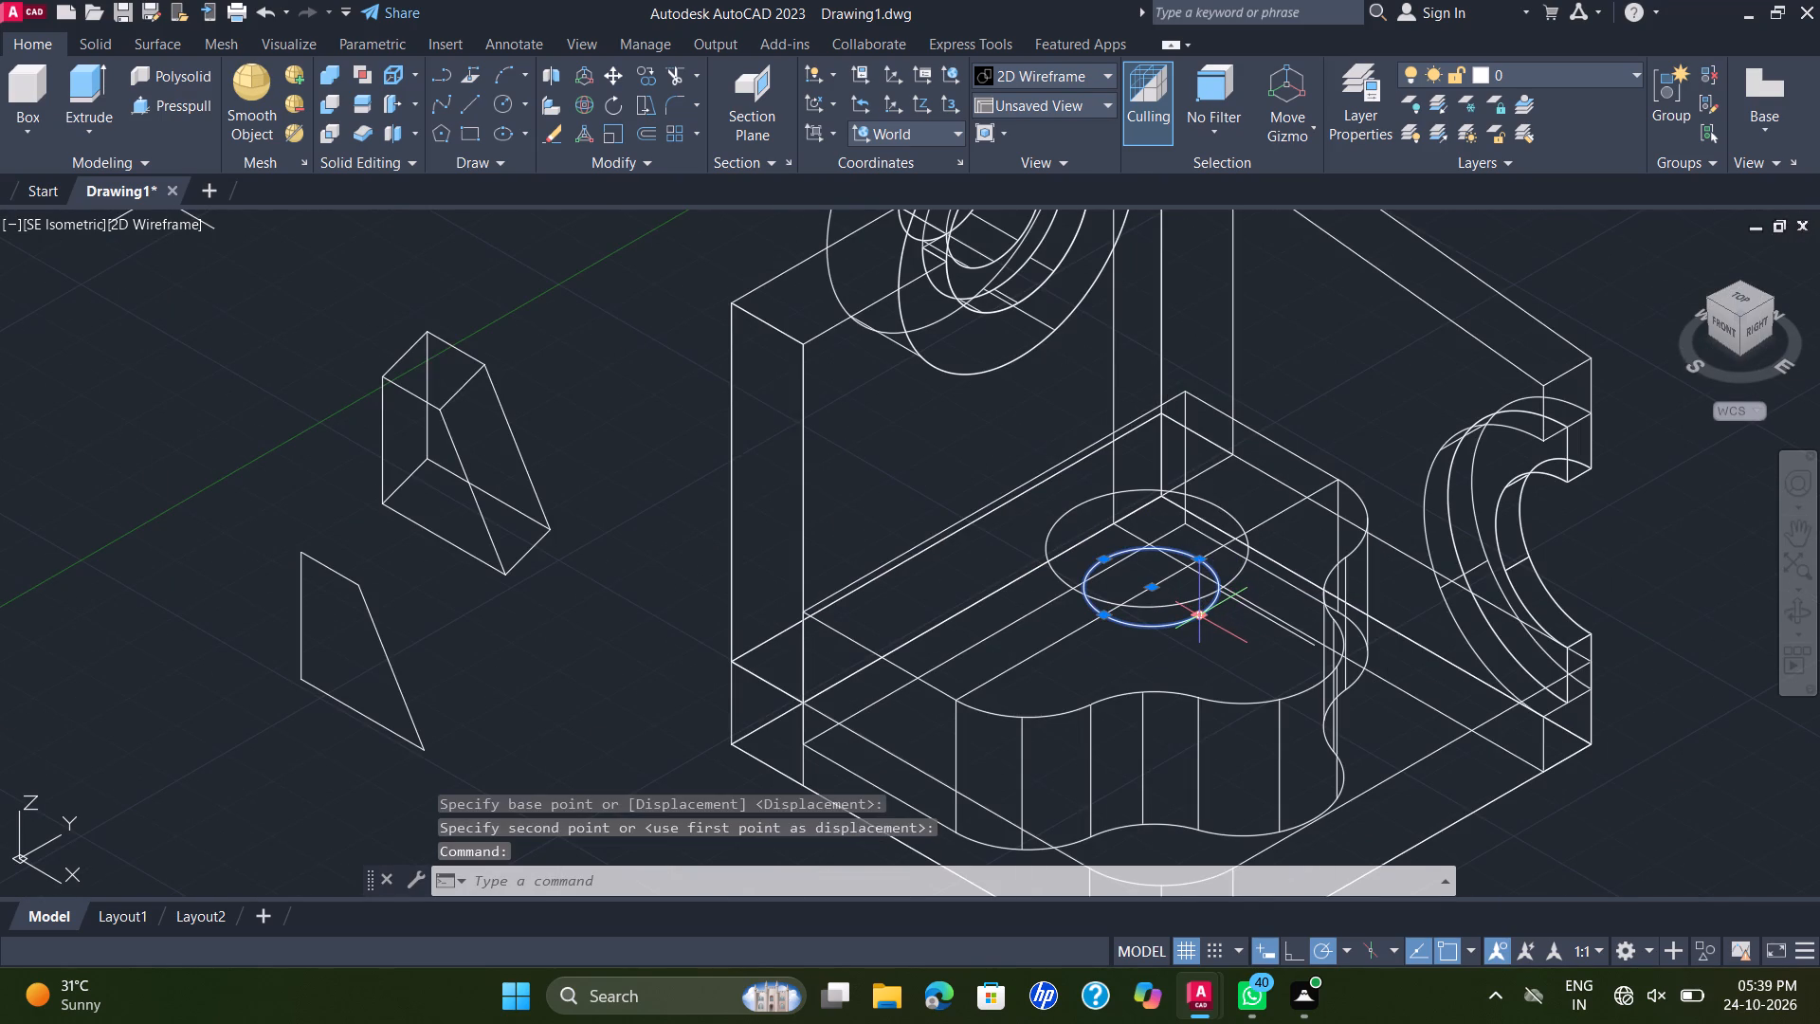
{"action": "left_click", "coordinate": [1200, 595]}
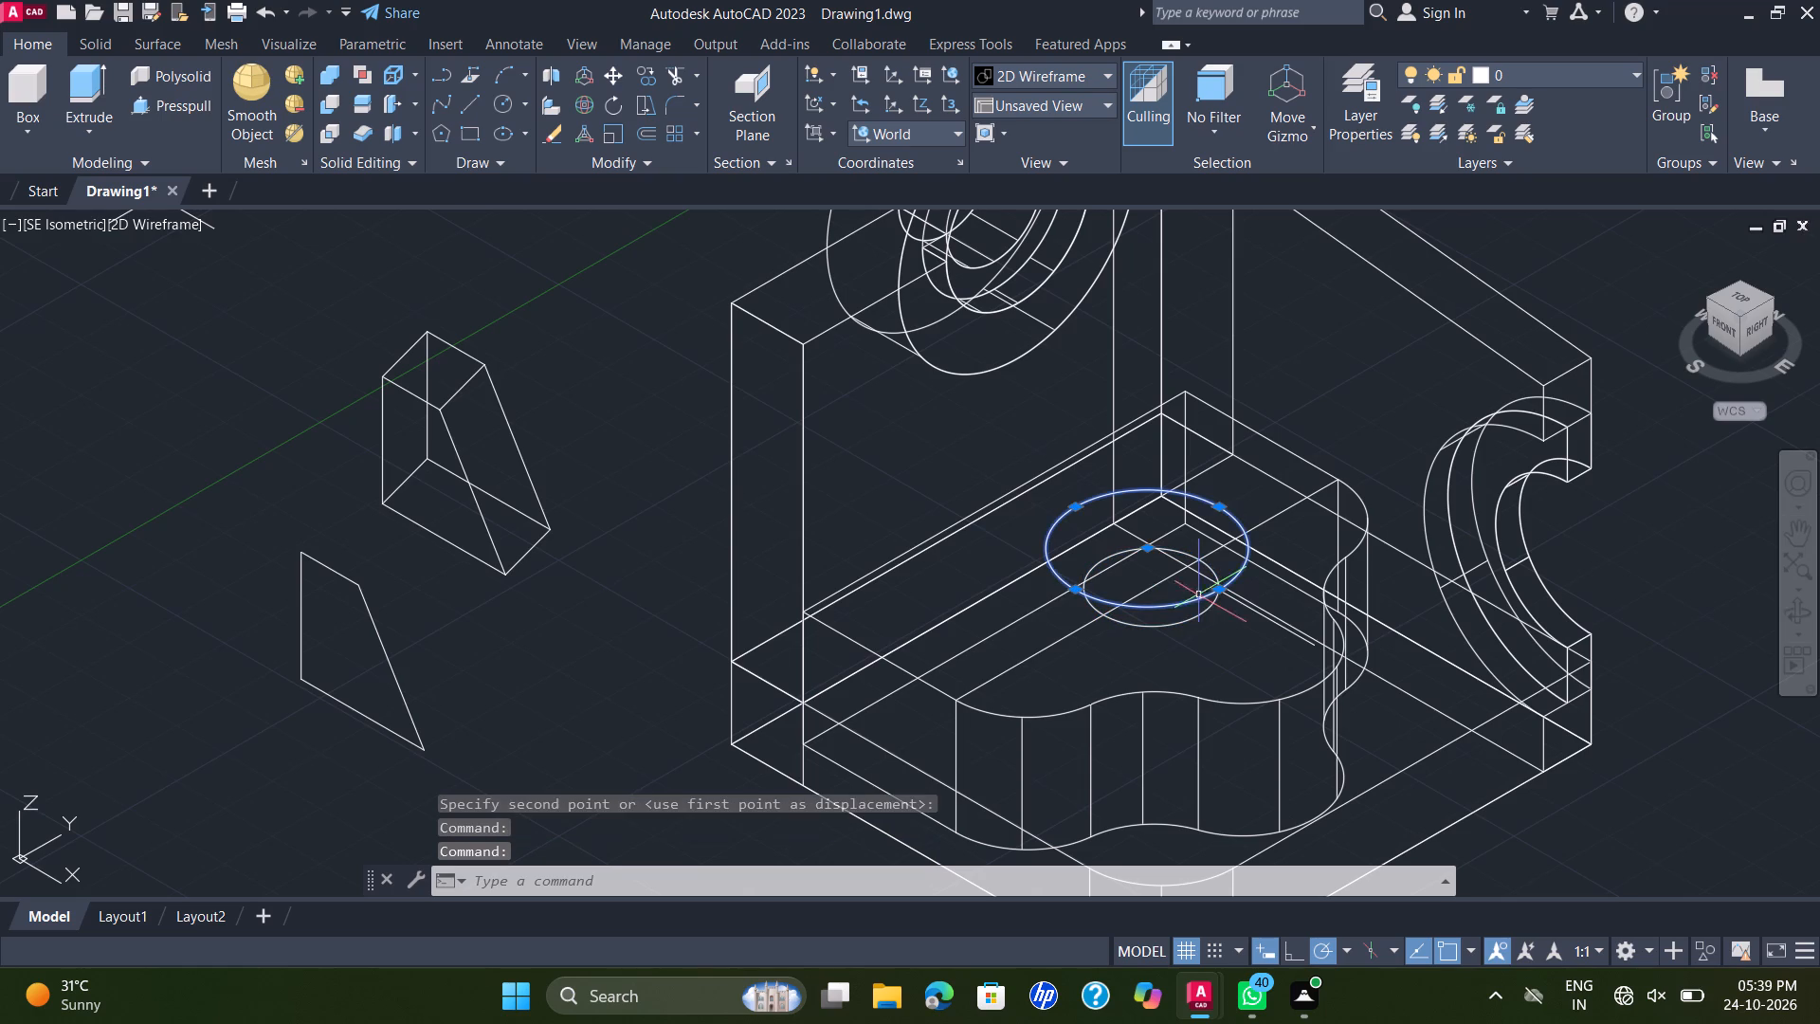
{"action": "left_click", "coordinate": [620, 76]}
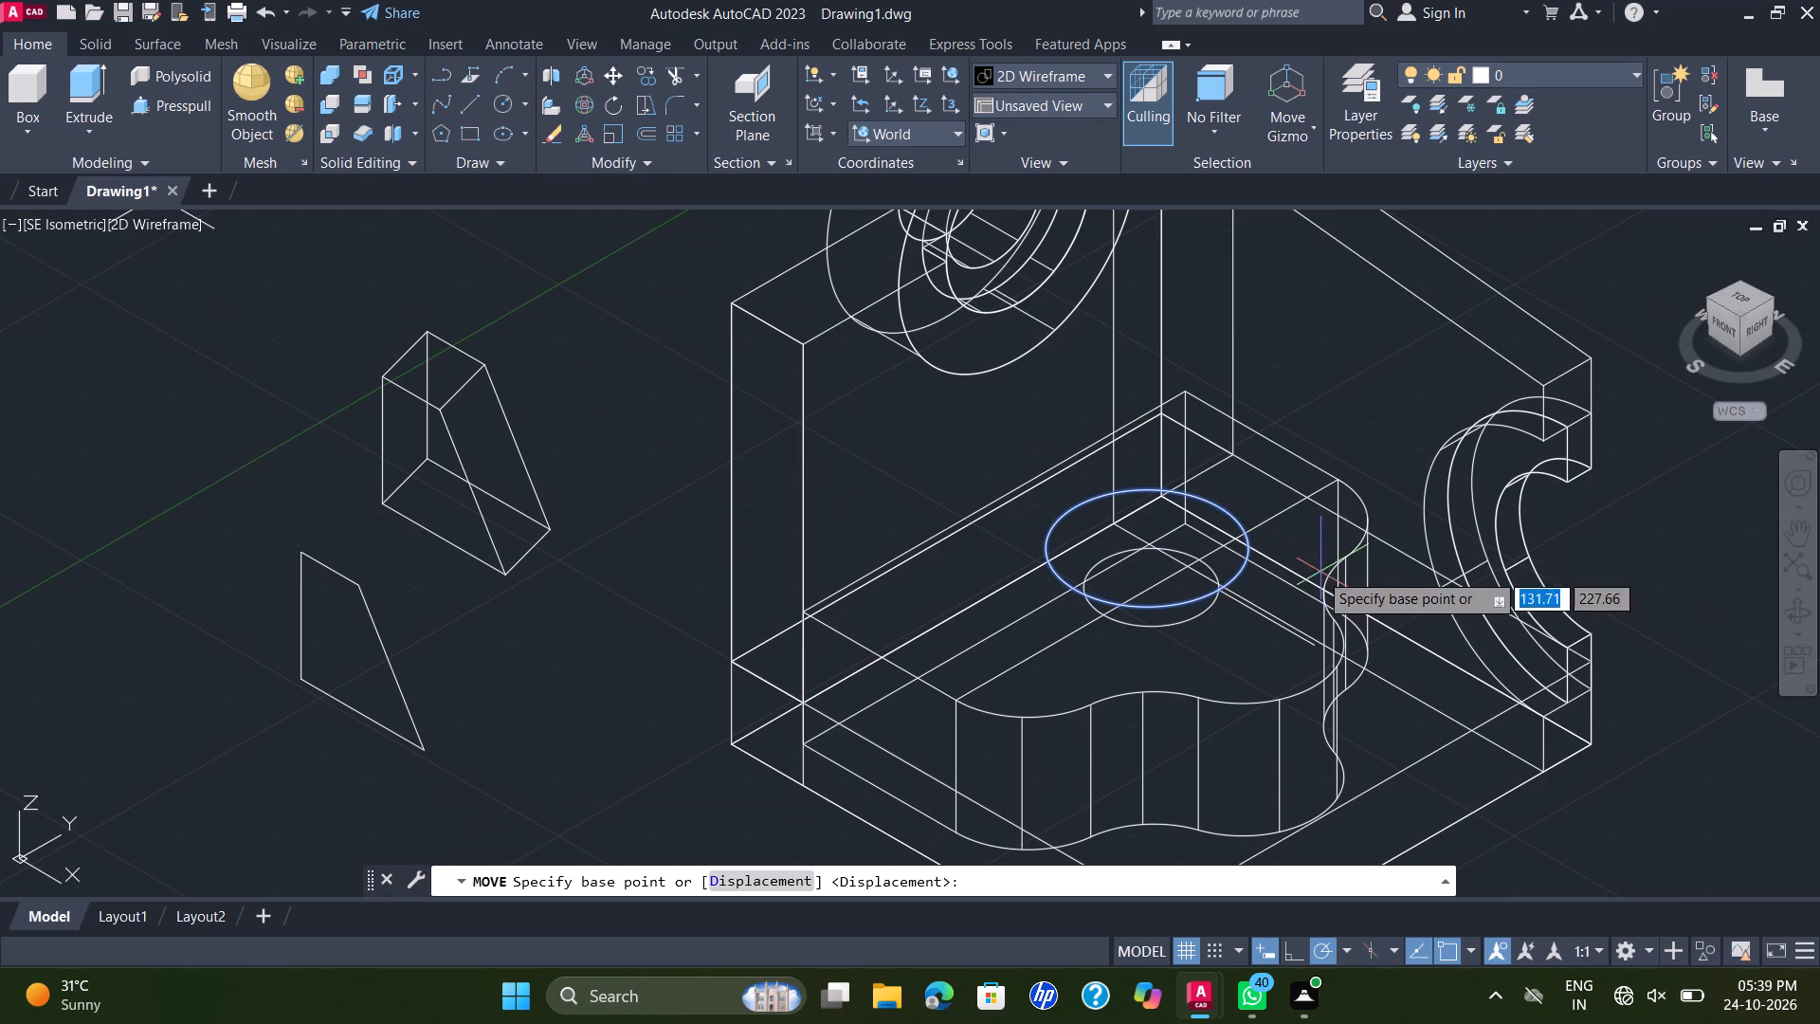
{"action": "left_click", "coordinate": [1232, 577]}
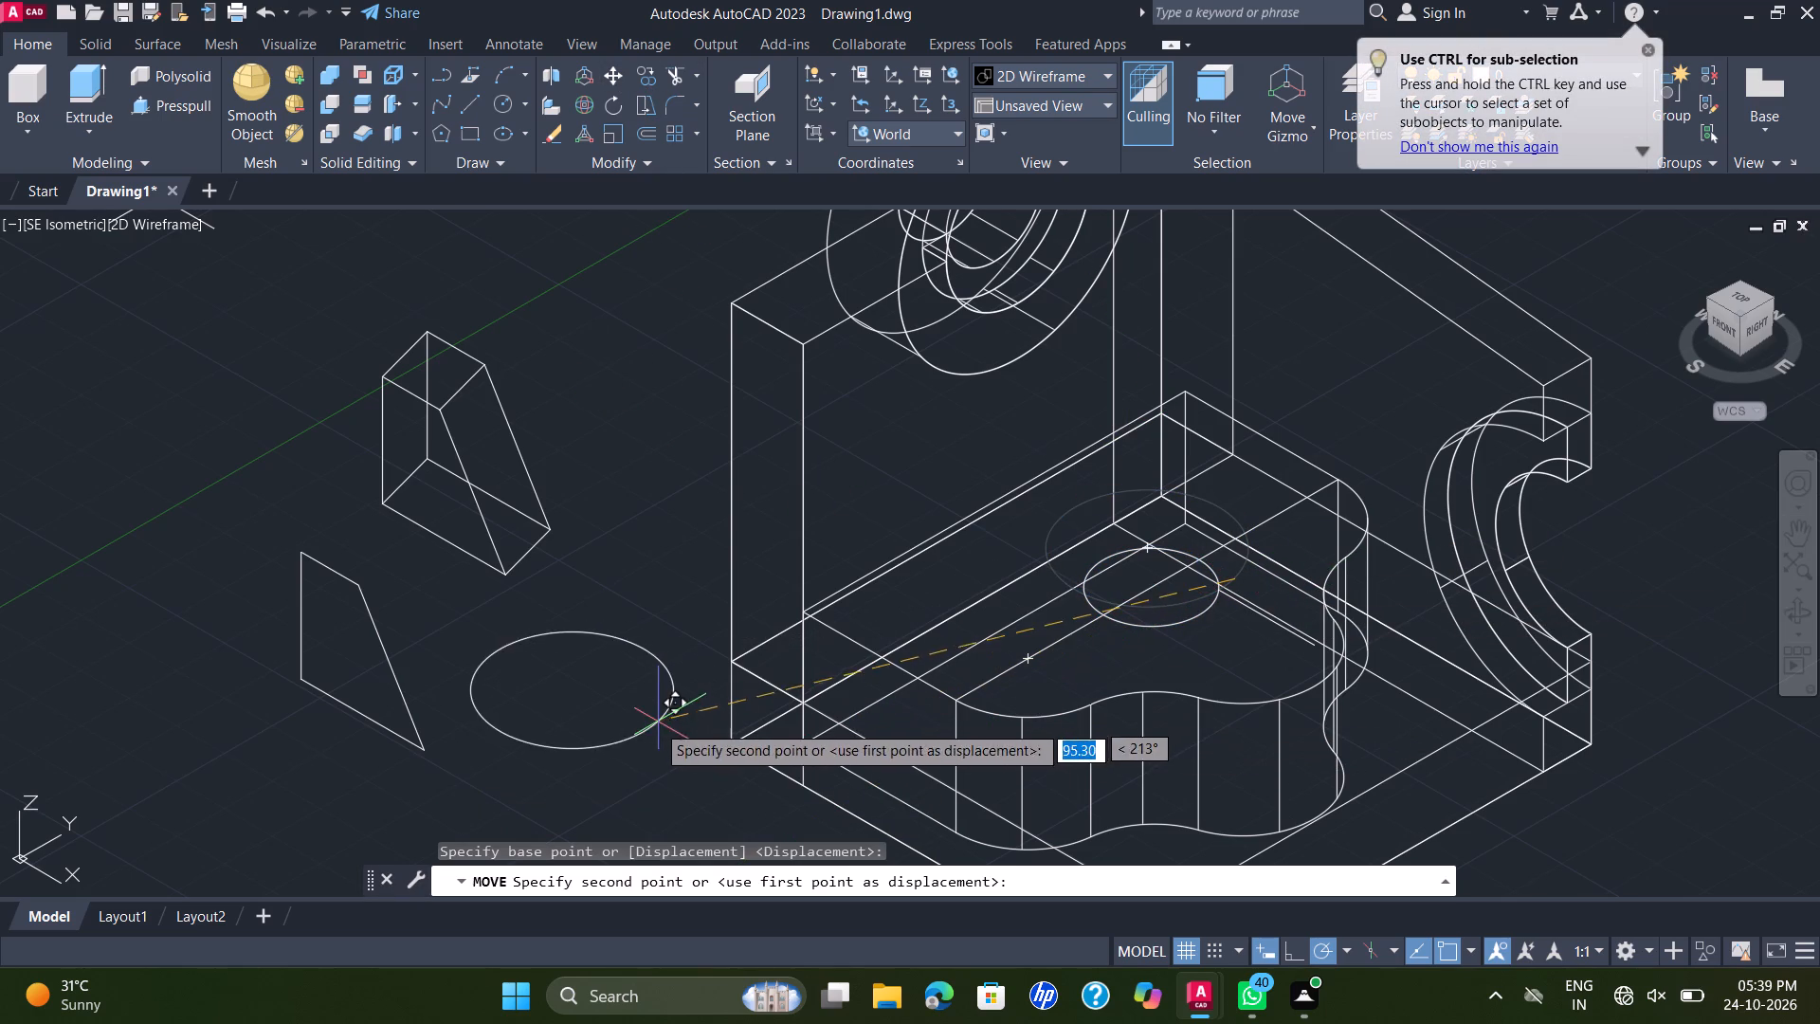
{"action": "left_click", "coordinate": [654, 739]}
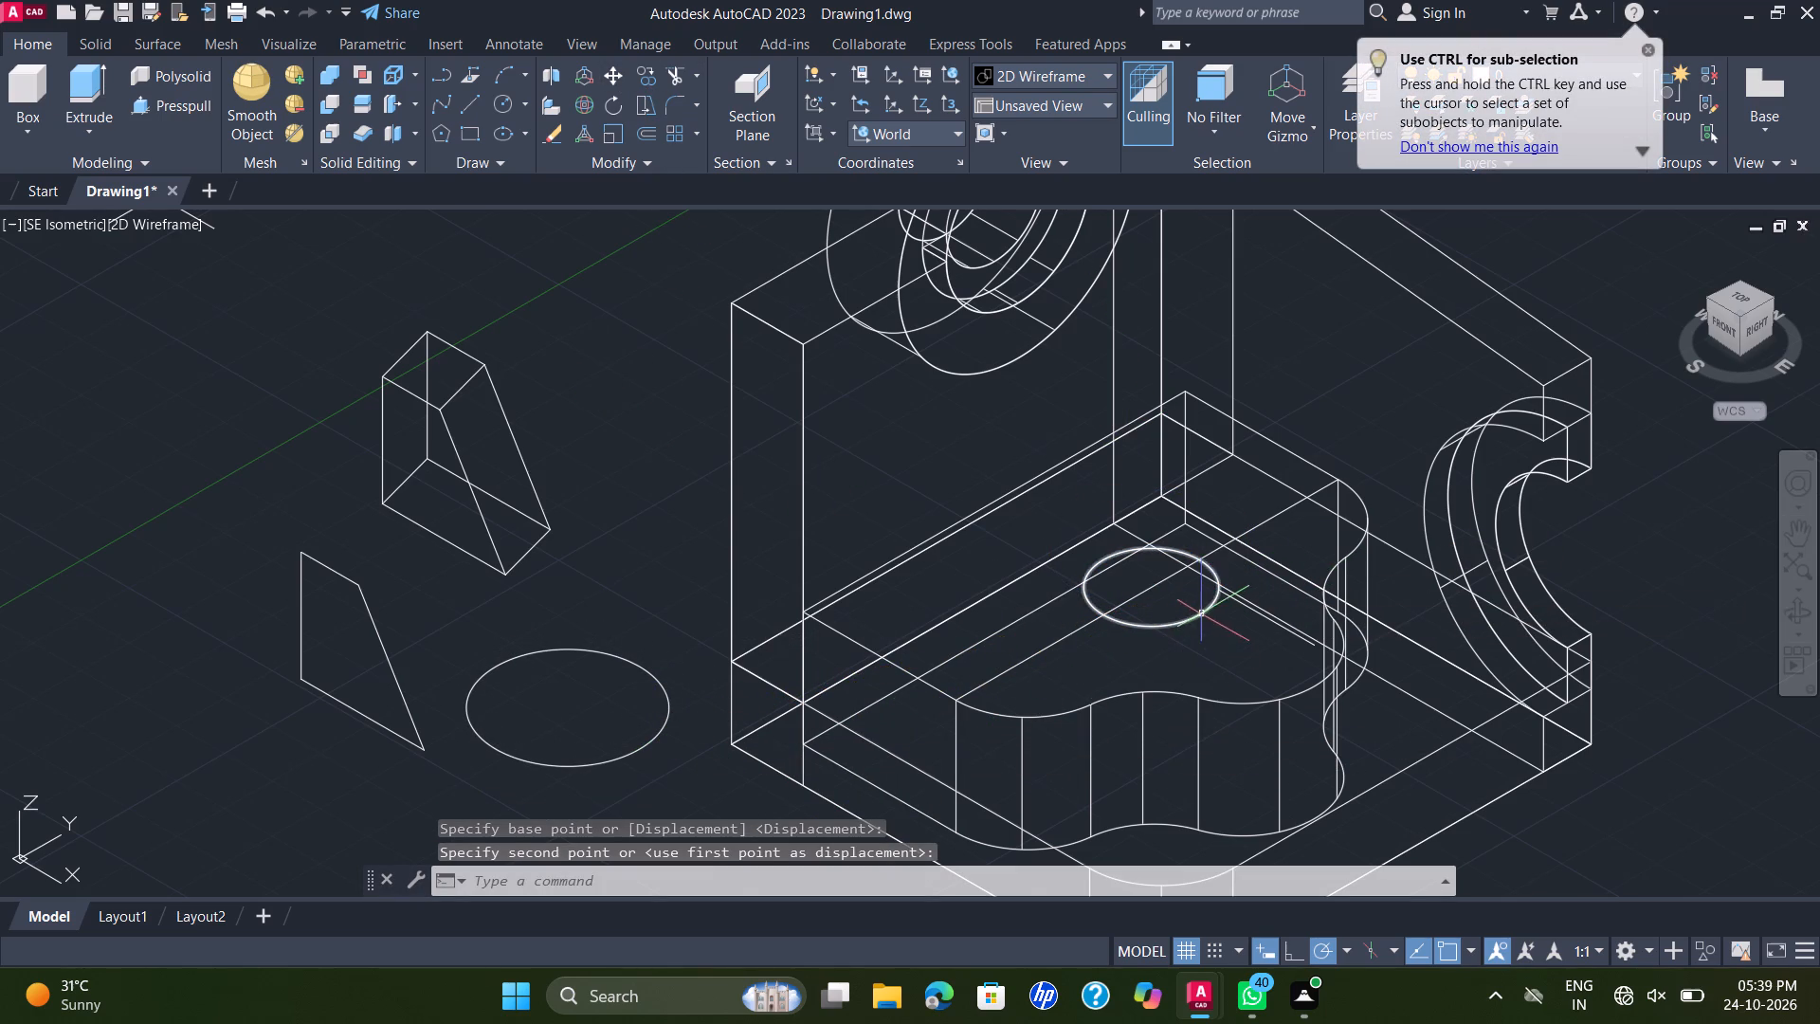
Move the small circle by its centre from the lobed block to the centre of the larger circle beside the wedge profile.
{"action": "left_click", "coordinate": [1201, 613]}
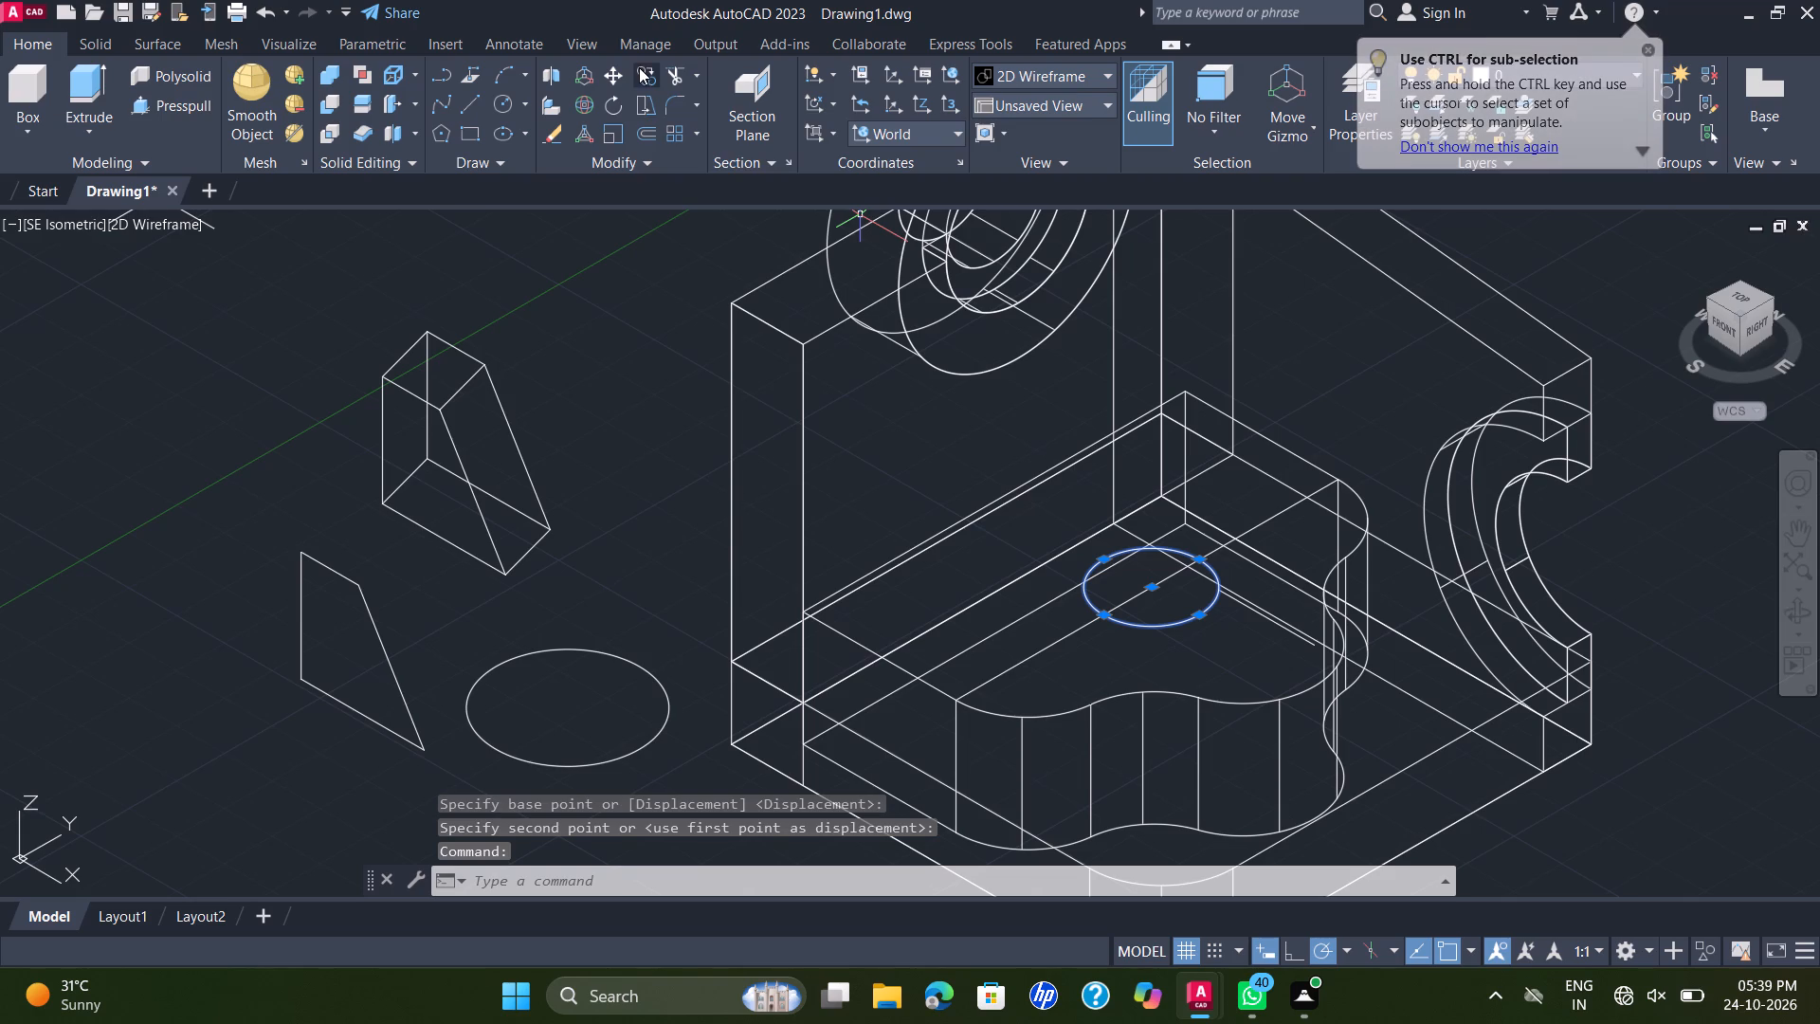
{"action": "left_click", "coordinate": [598, 71]}
{"action": "left_click", "coordinate": [613, 72]}
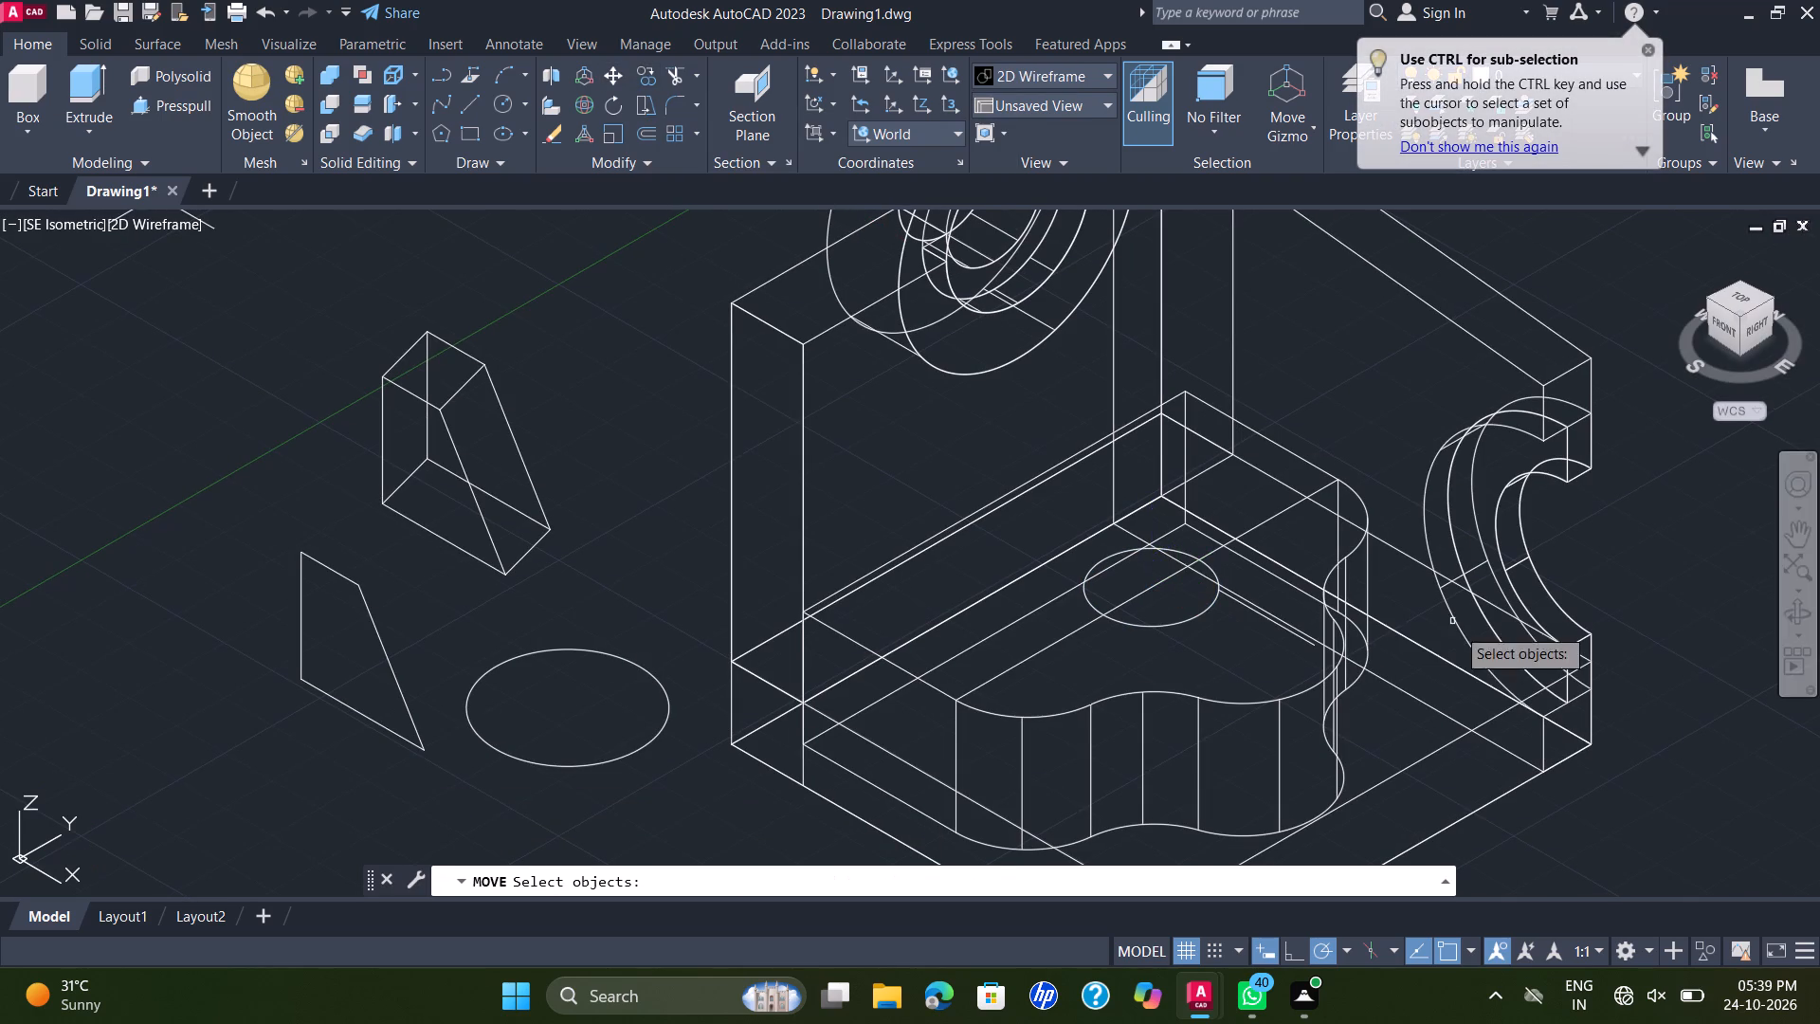
{"action": "left_click", "coordinate": [1187, 624]}
{"action": "right_click", "coordinate": [1192, 613]}
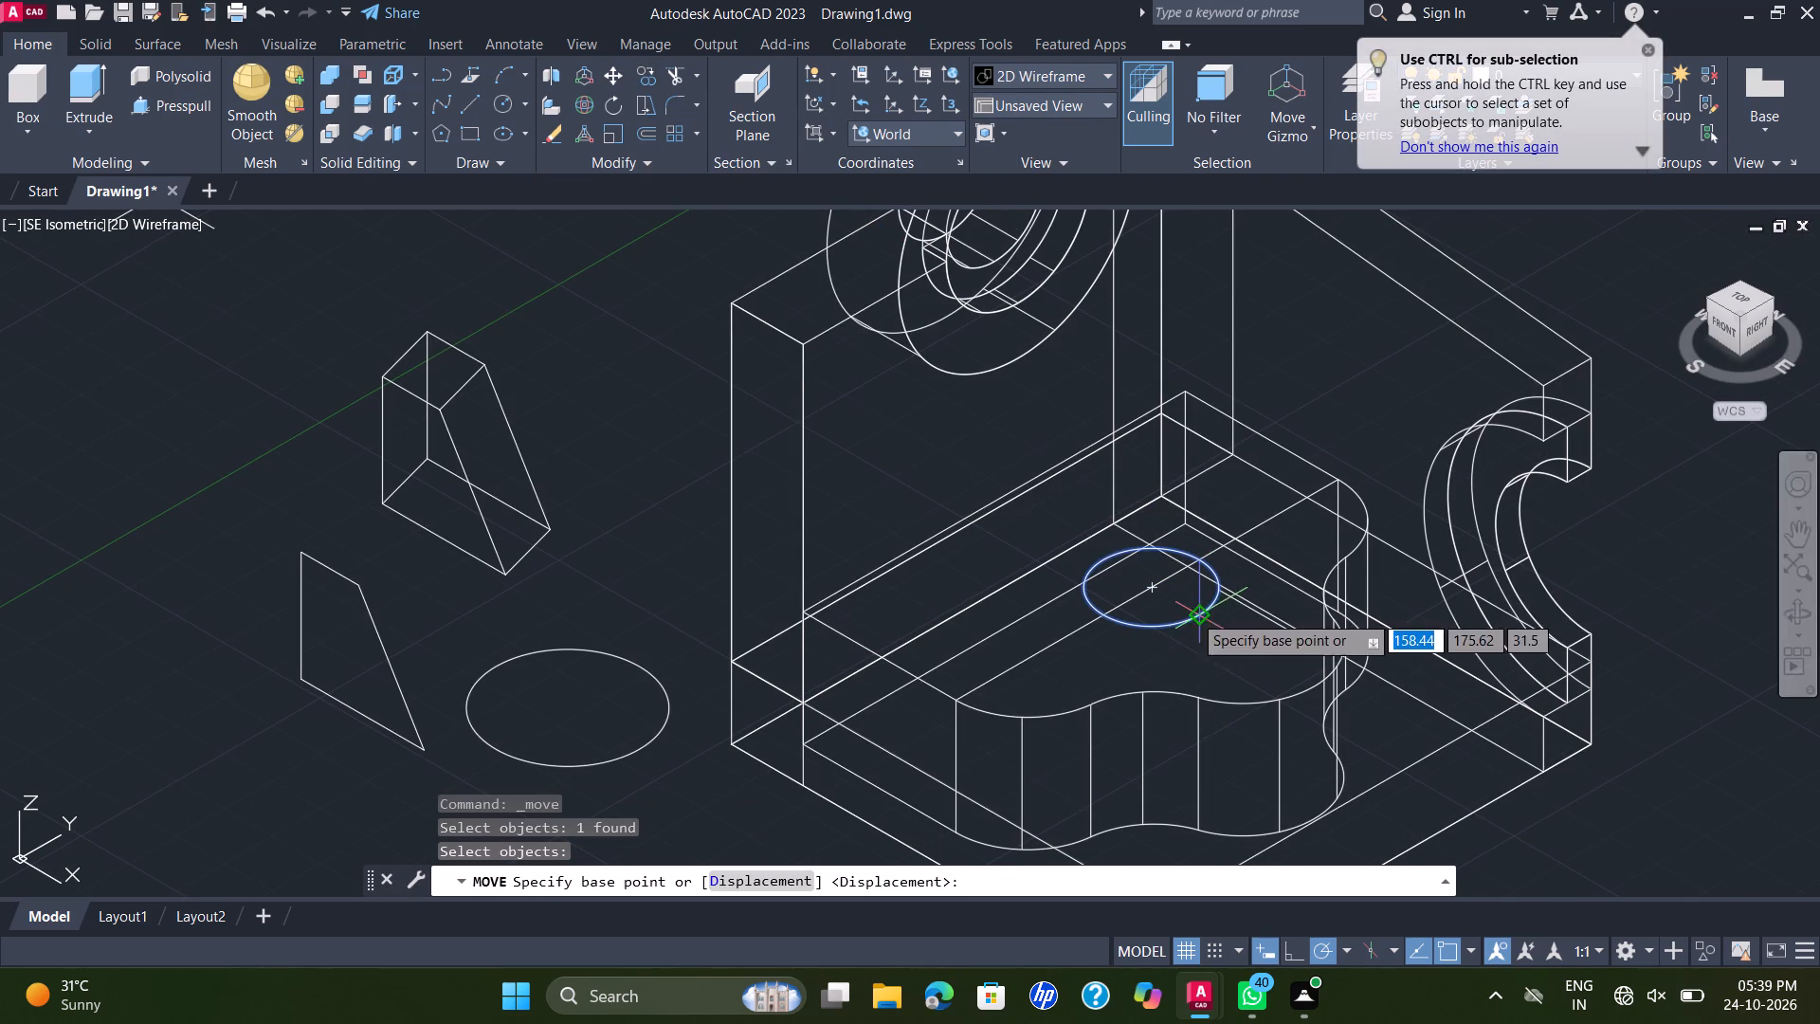
{"action": "left_click", "coordinate": [1158, 590]}
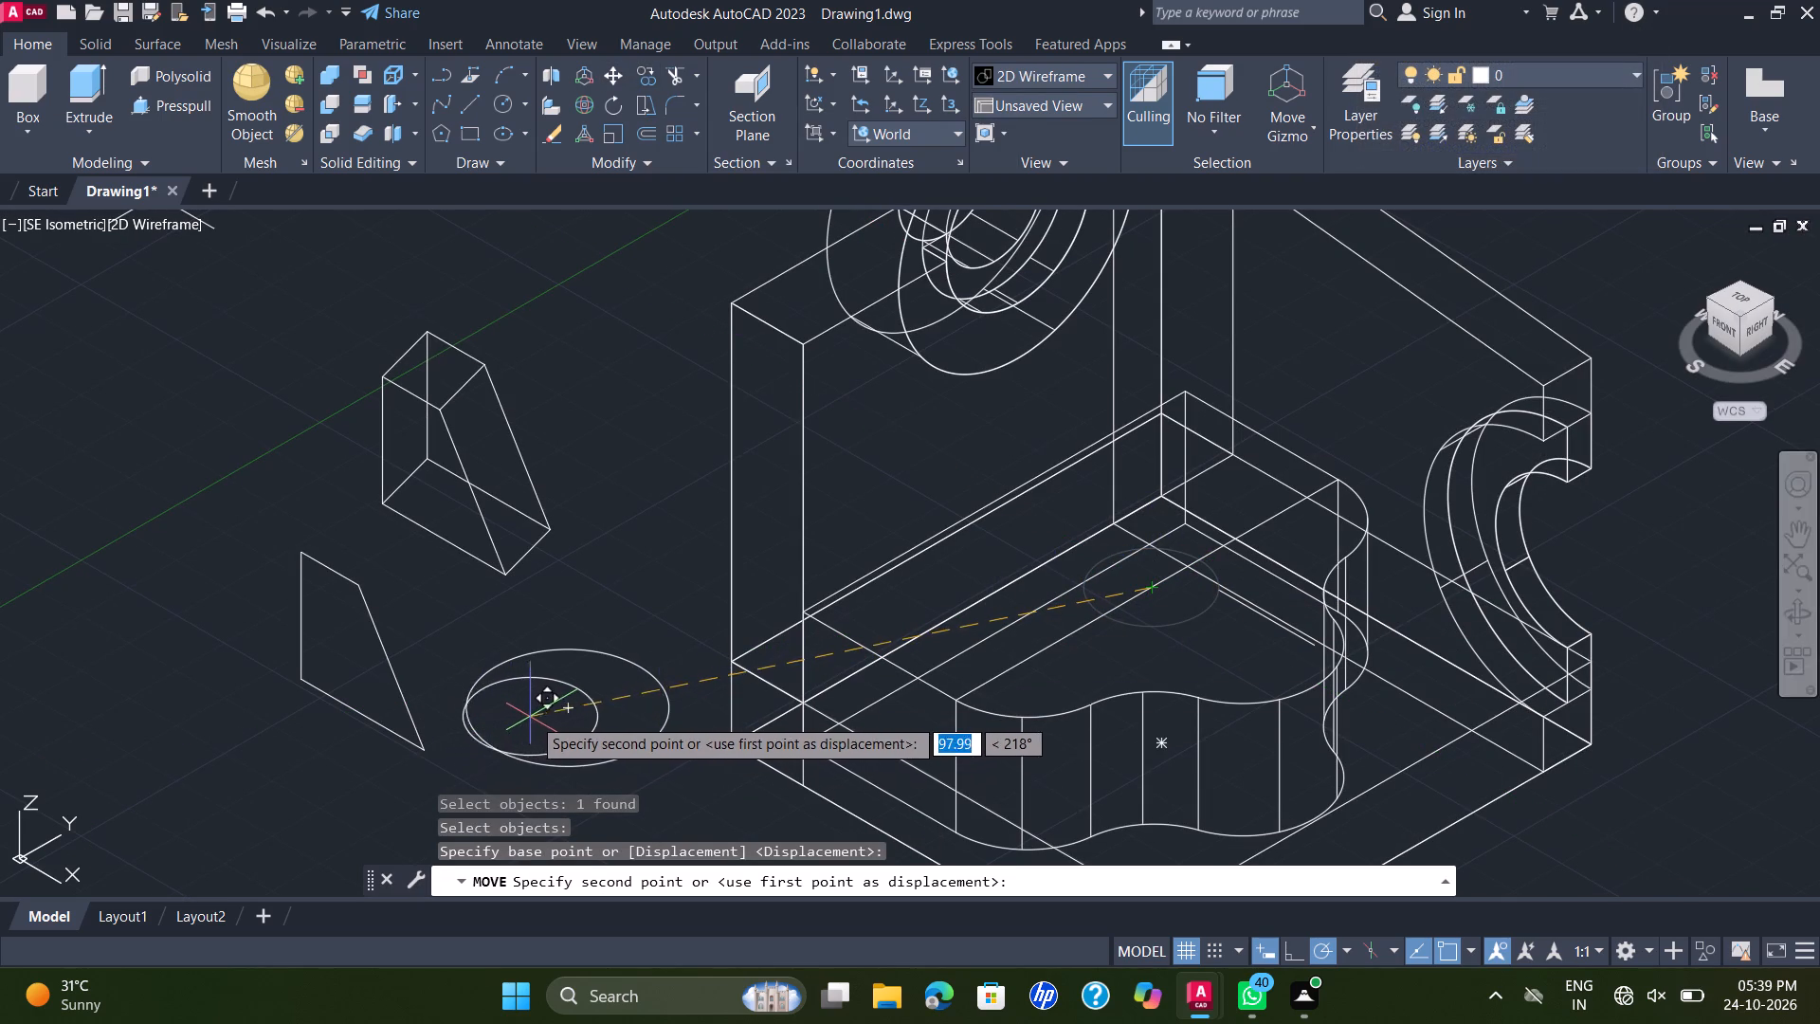
{"action": "left_click", "coordinate": [565, 710]}
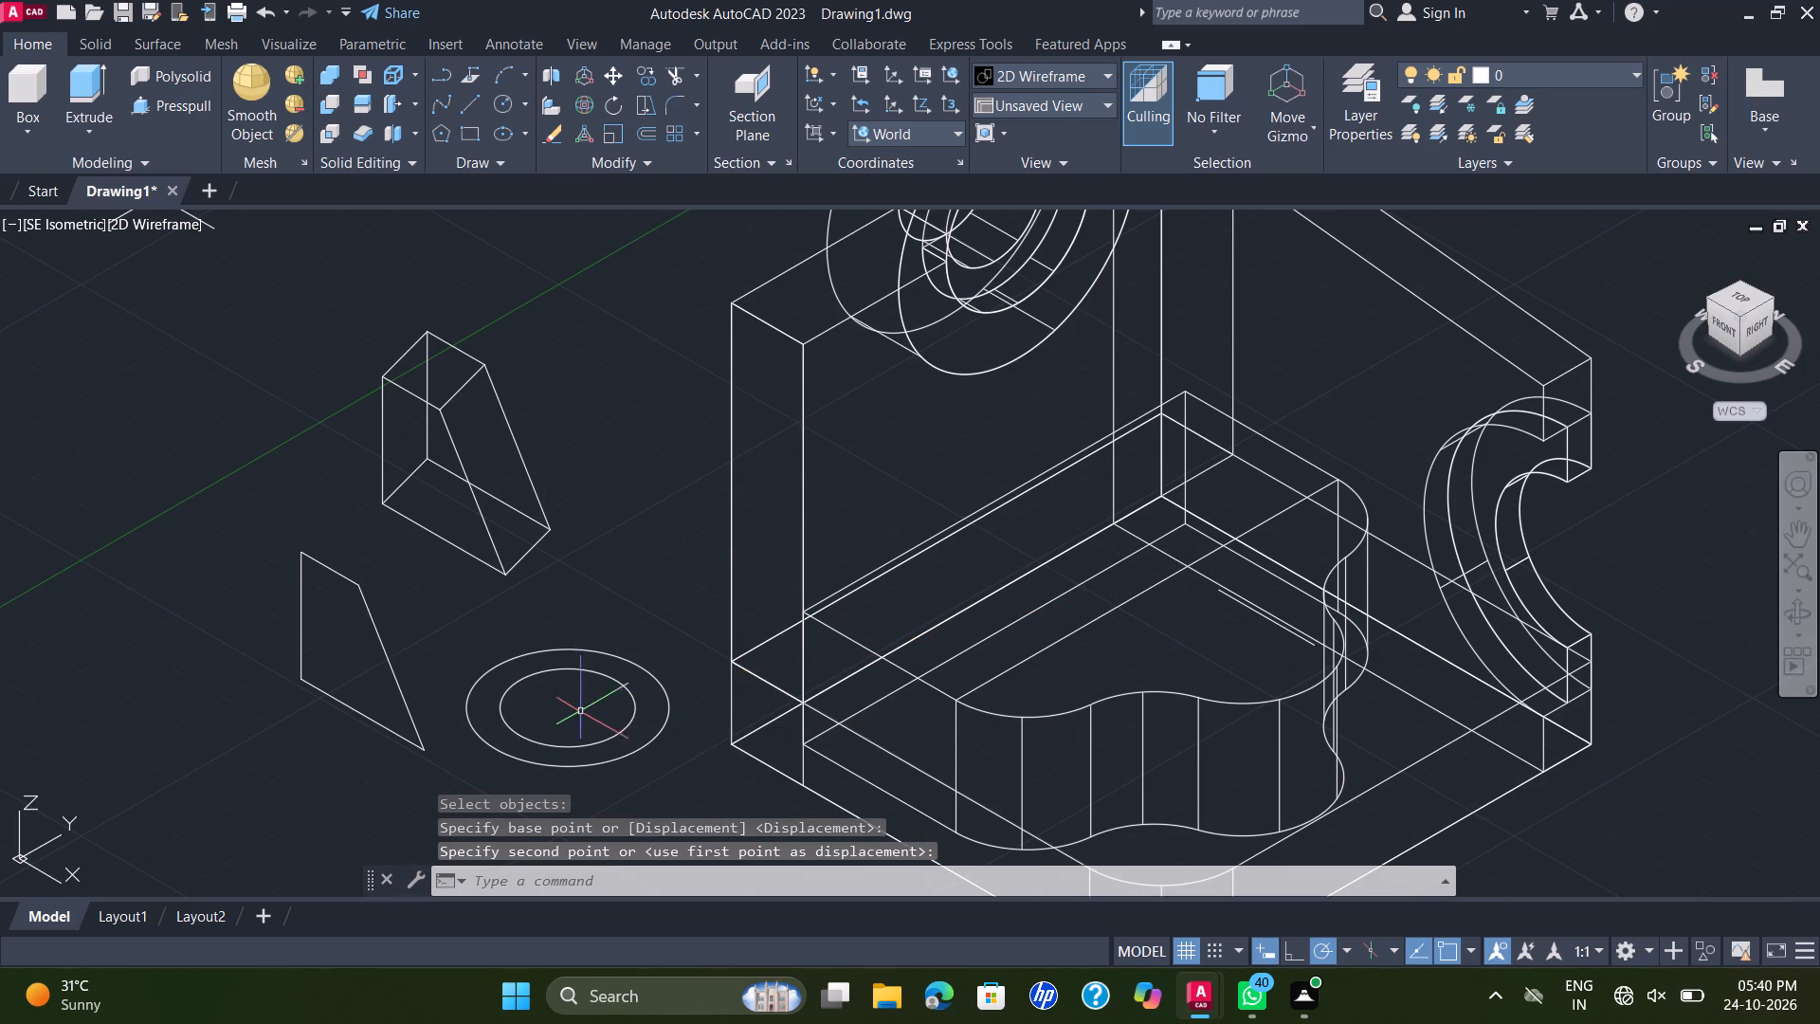
Set the visual style to Shades of Gray.
{"action": "scroll", "coordinate": [941, 616], "scroll_direction": "down", "scroll_amount": 1}
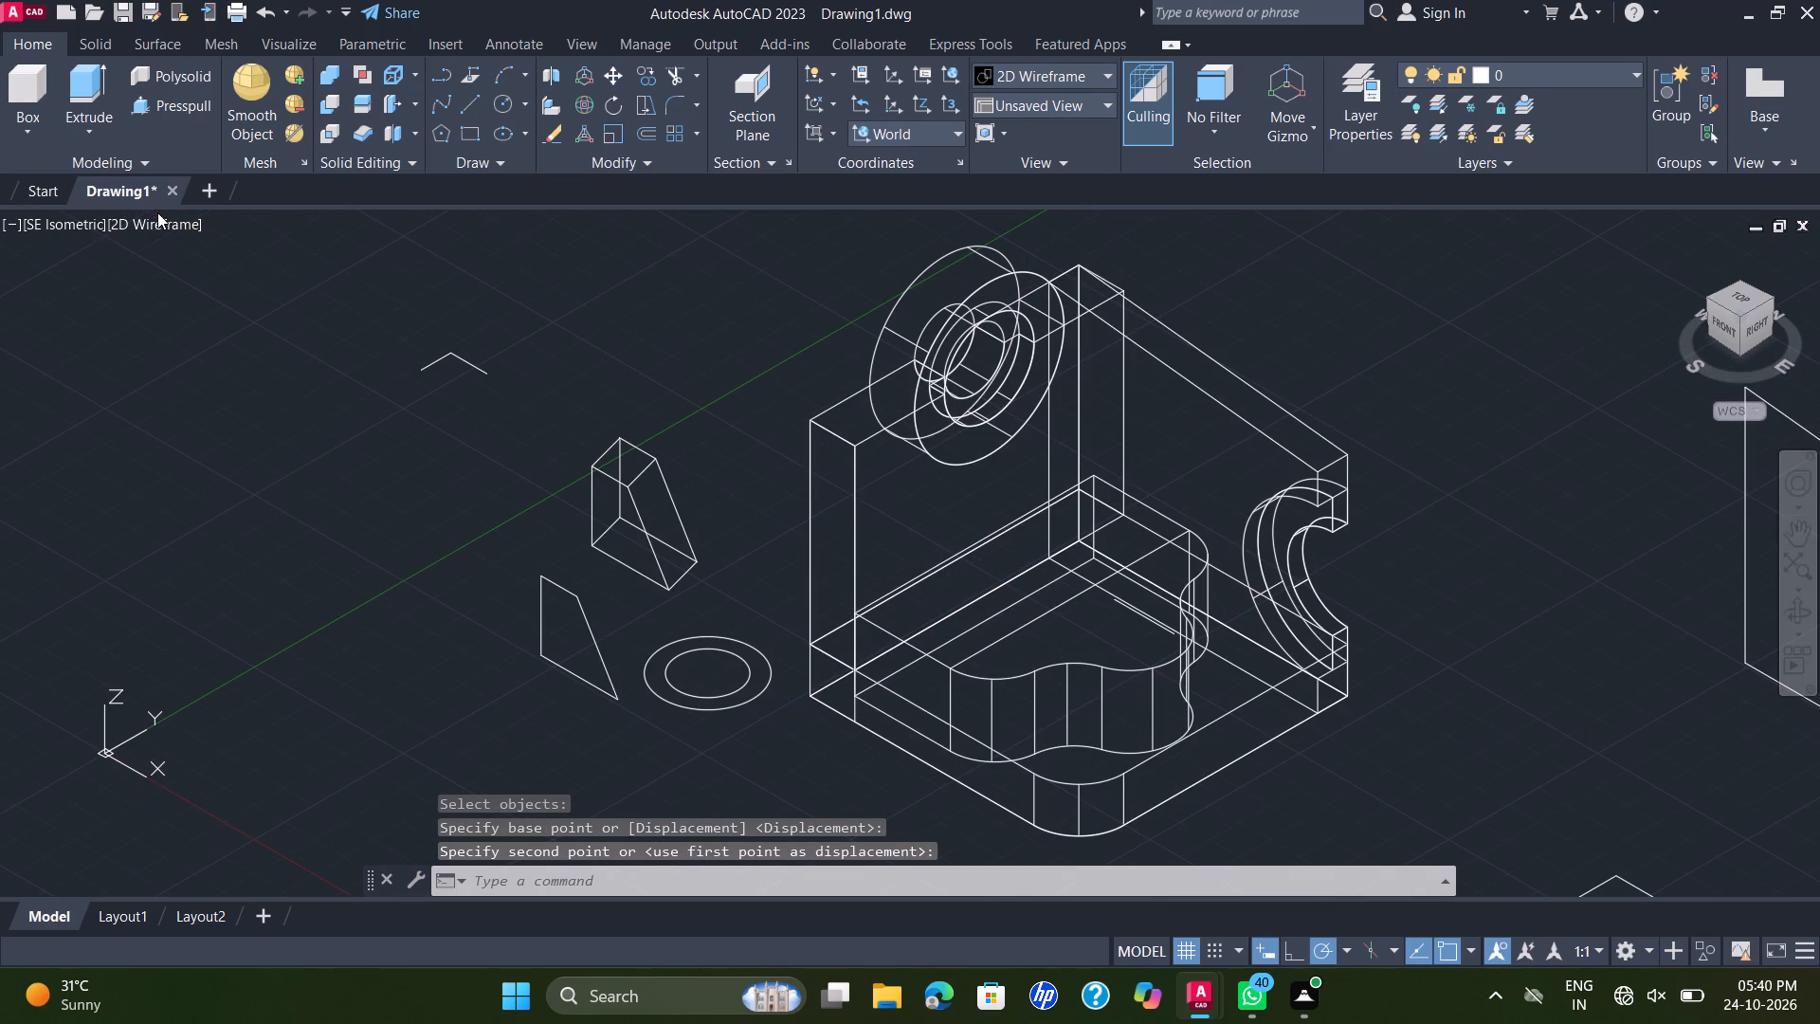
{"action": "left_click", "coordinate": [154, 218]}
{"action": "left_click", "coordinate": [300, 427]}
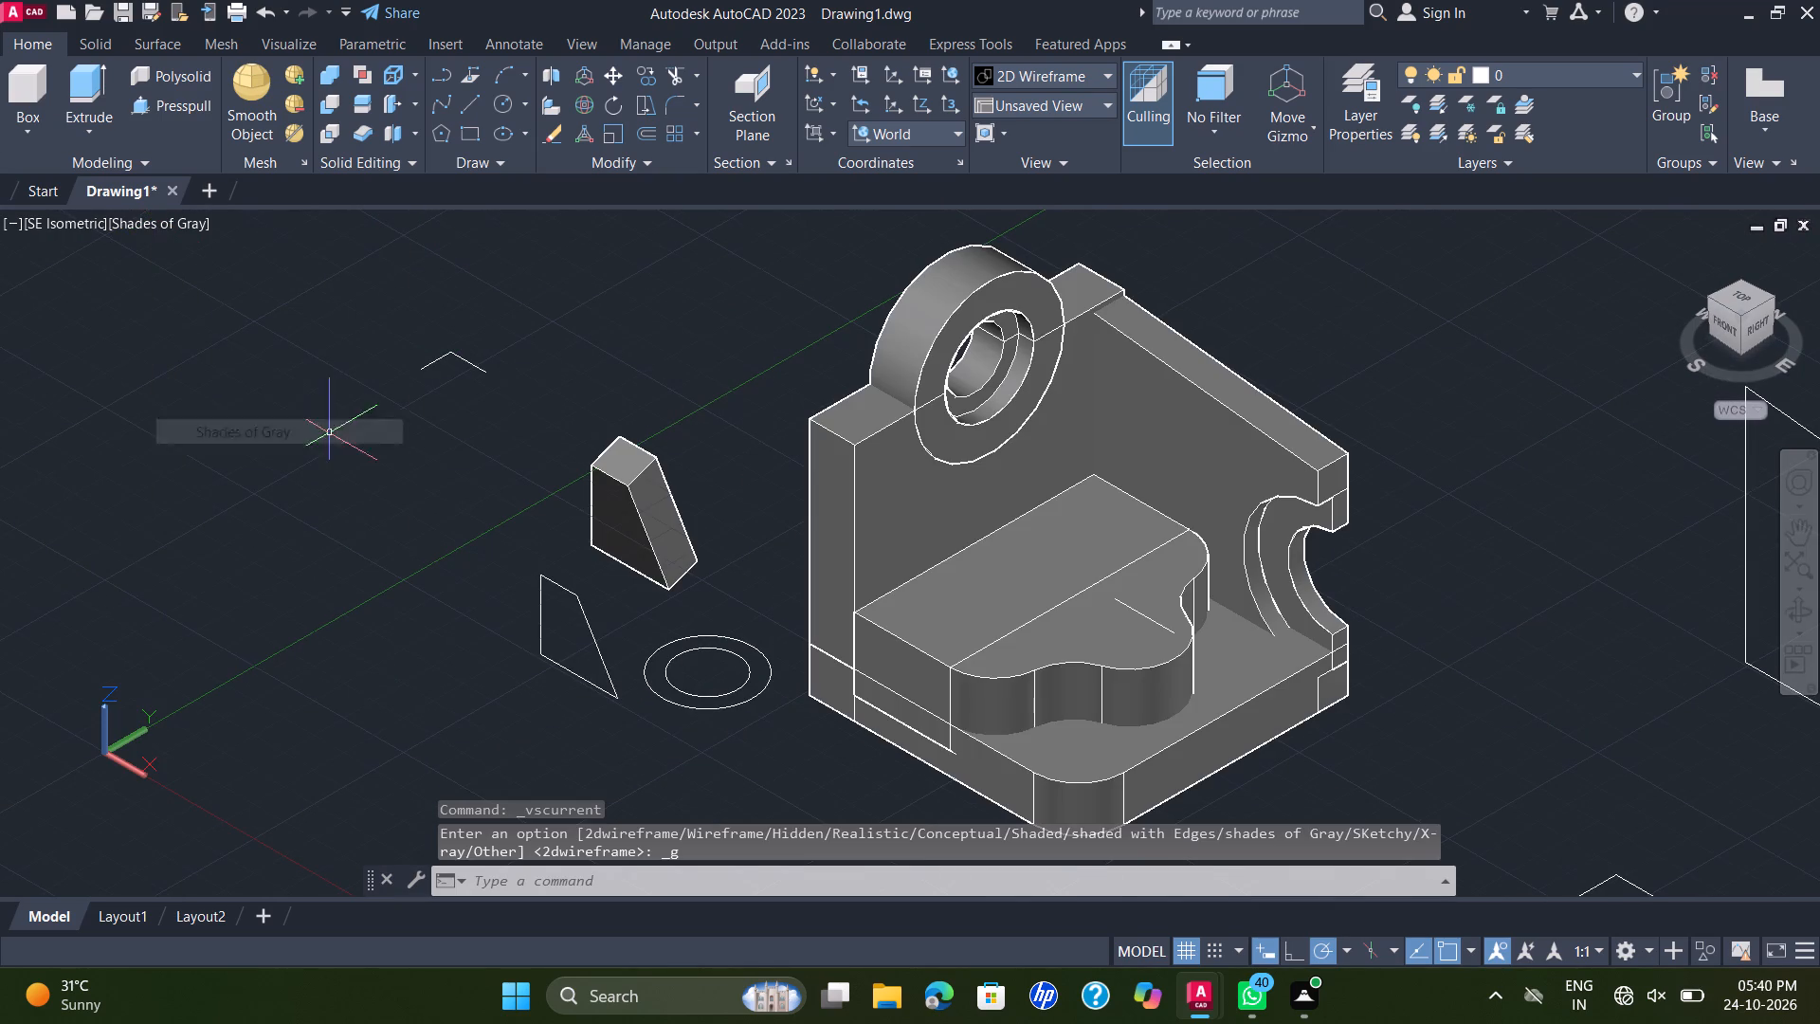
Erase the short stray line on the lobed block's top face.
{"action": "scroll", "coordinate": [1119, 645], "scroll_direction": "up", "scroll_amount": 1}
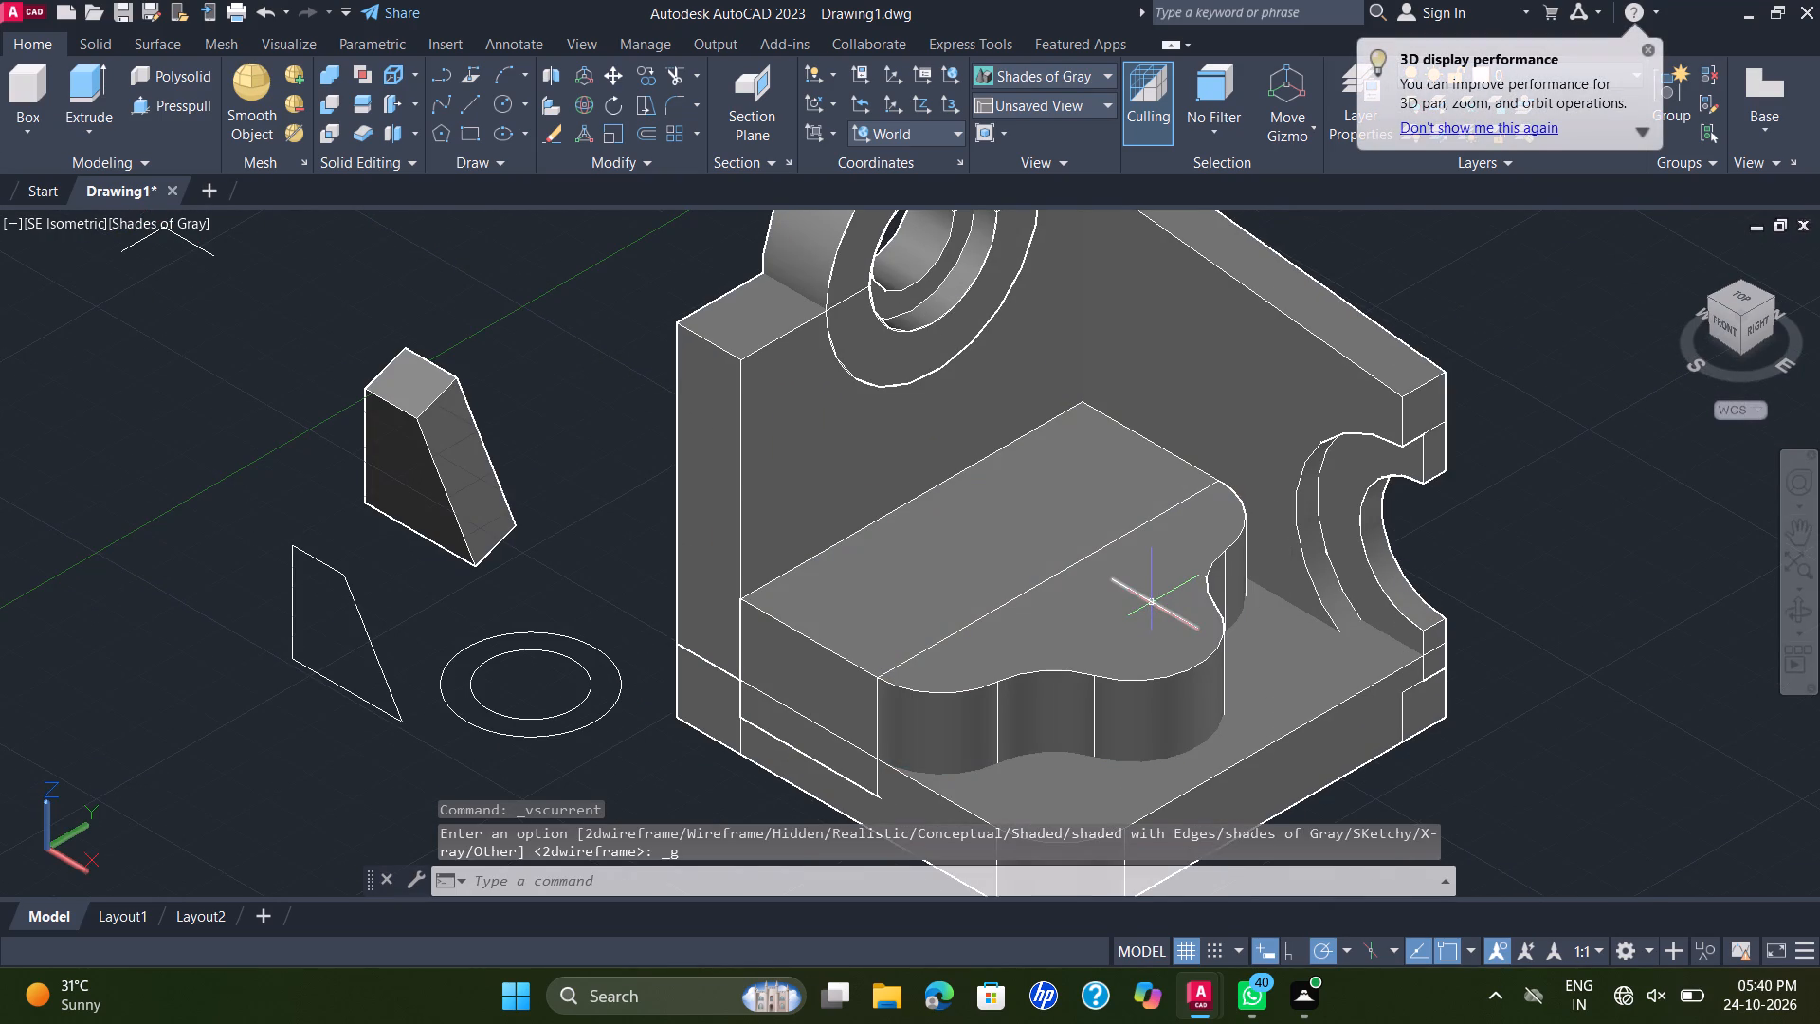
{"action": "left_click", "coordinate": [1152, 603]}
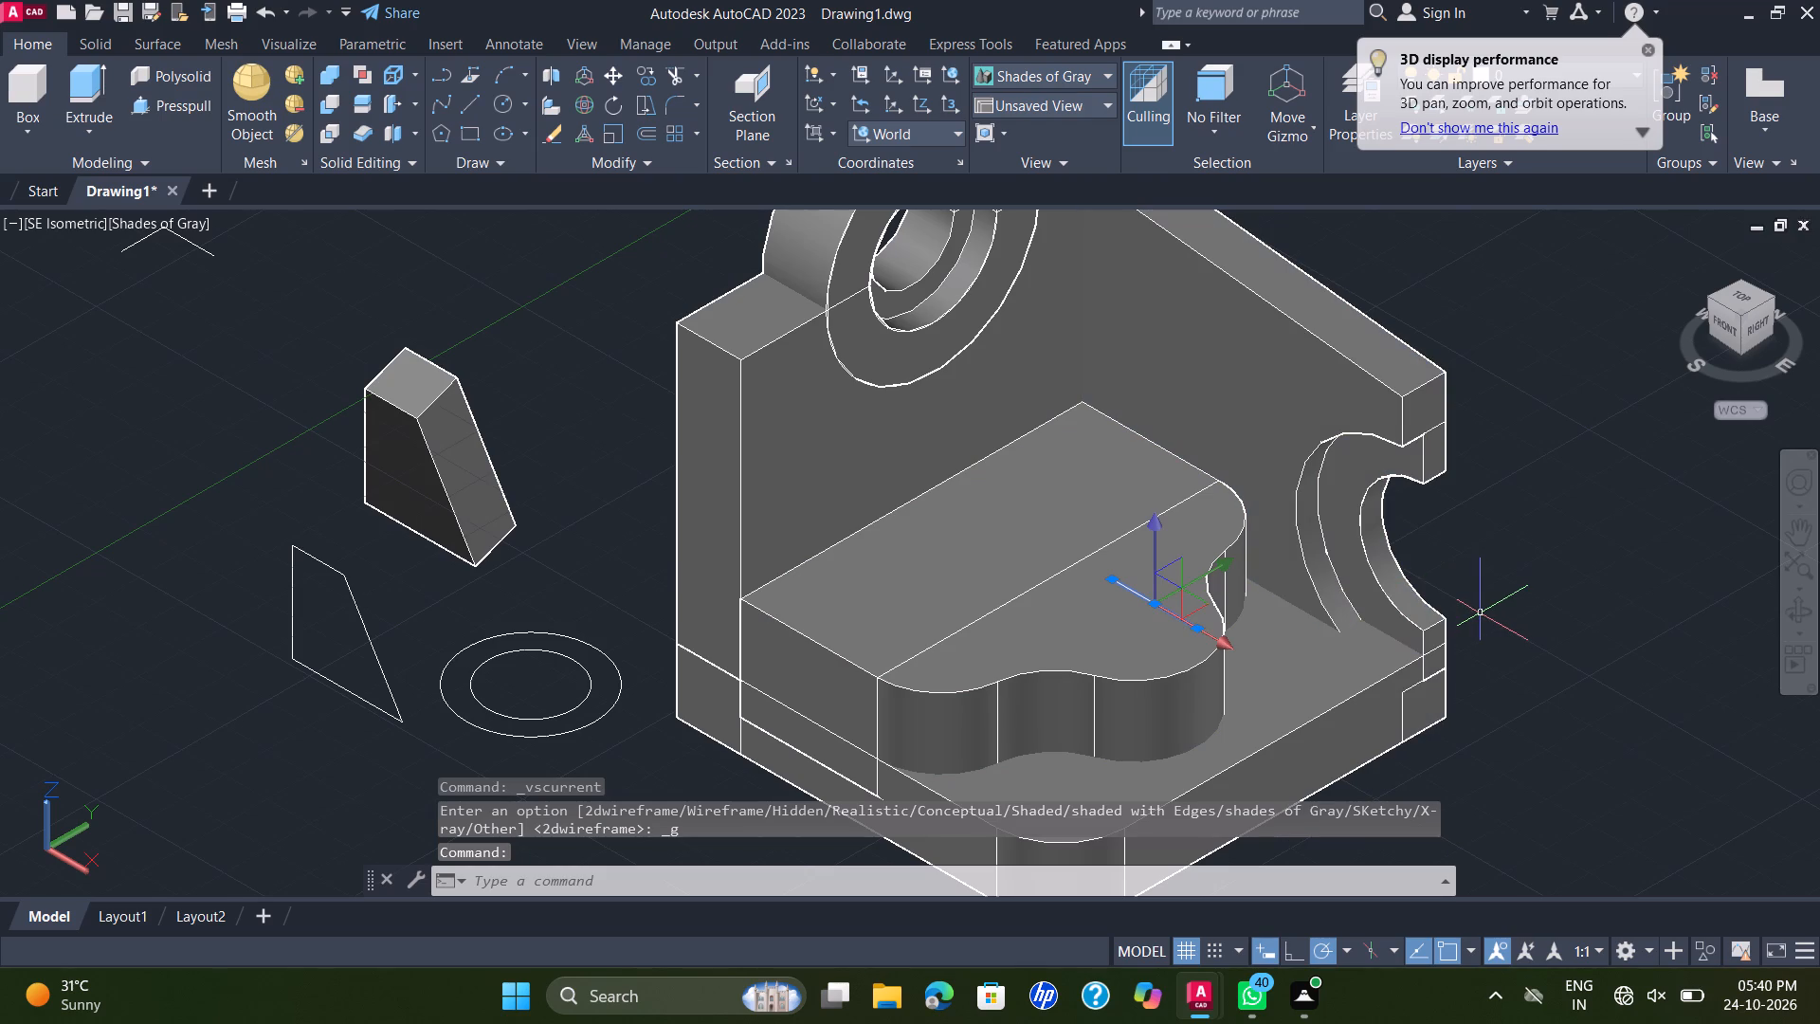
{"action": "key", "text": "Delete"}
Move both concentric circles by their shared centre onto the middle of the line across the lobed block's top face.
{"action": "left_click", "coordinate": [538, 542]}
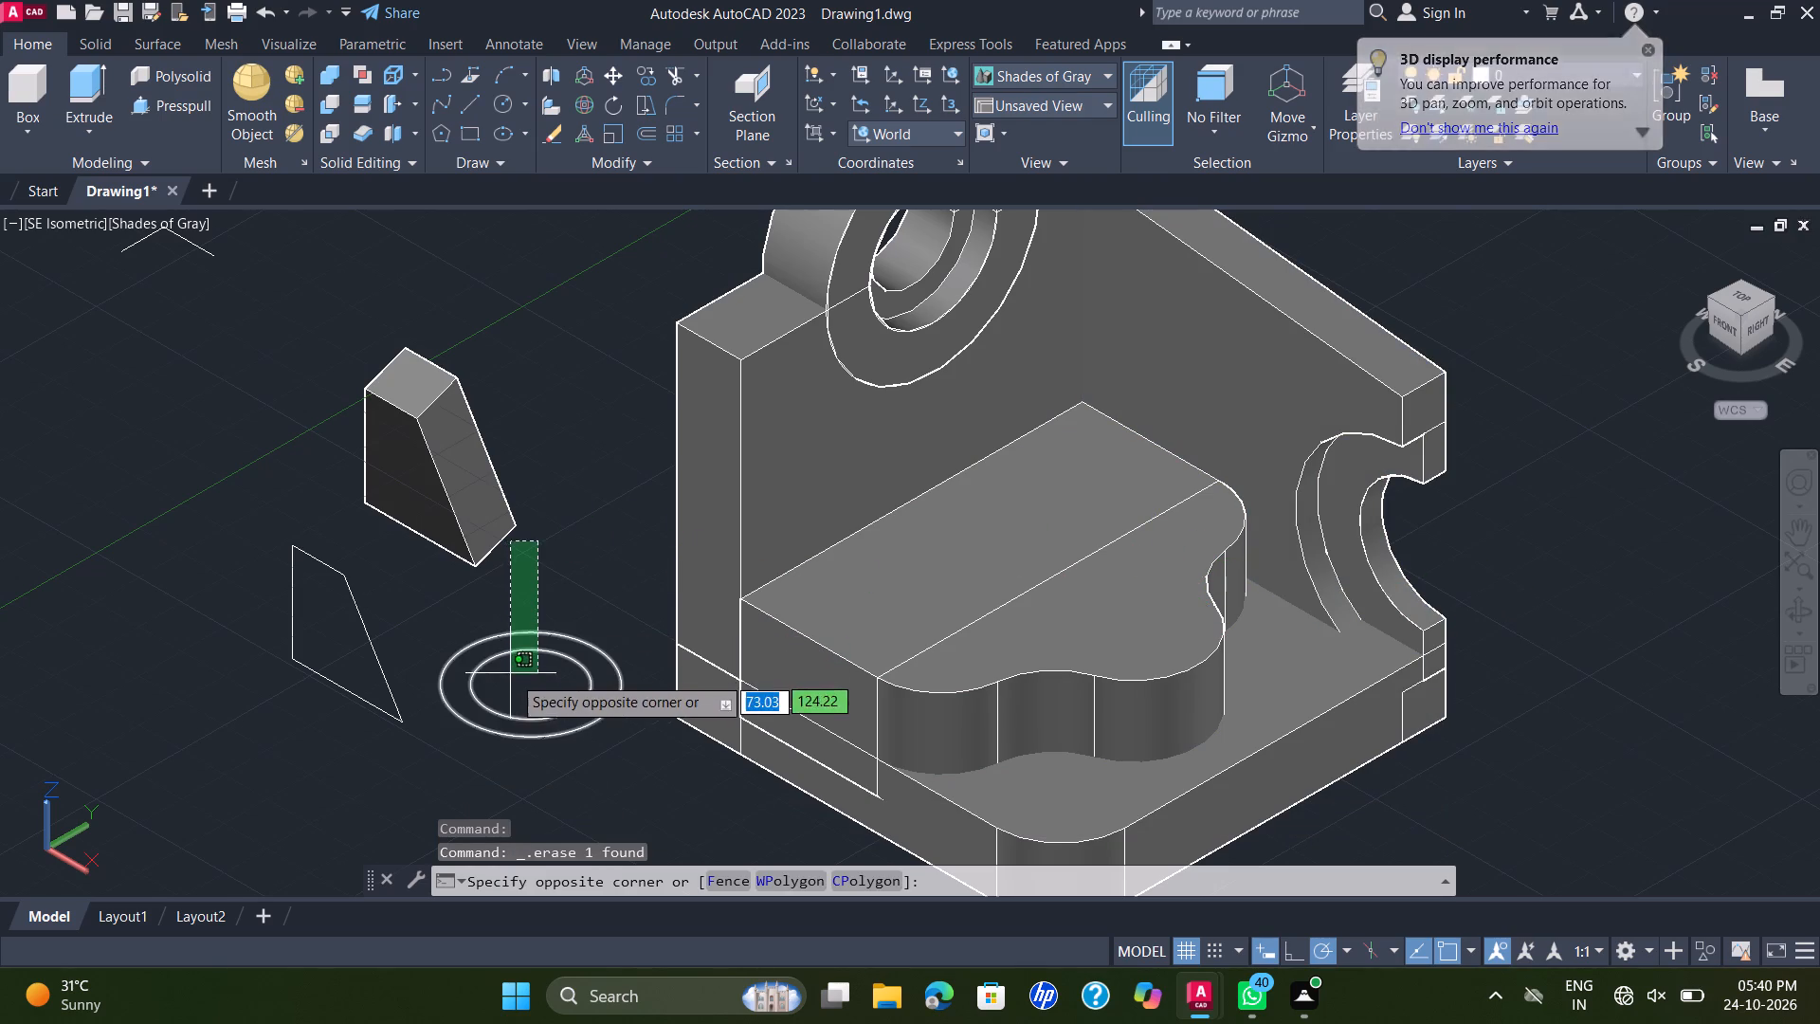
{"action": "left_click", "coordinate": [514, 686]}
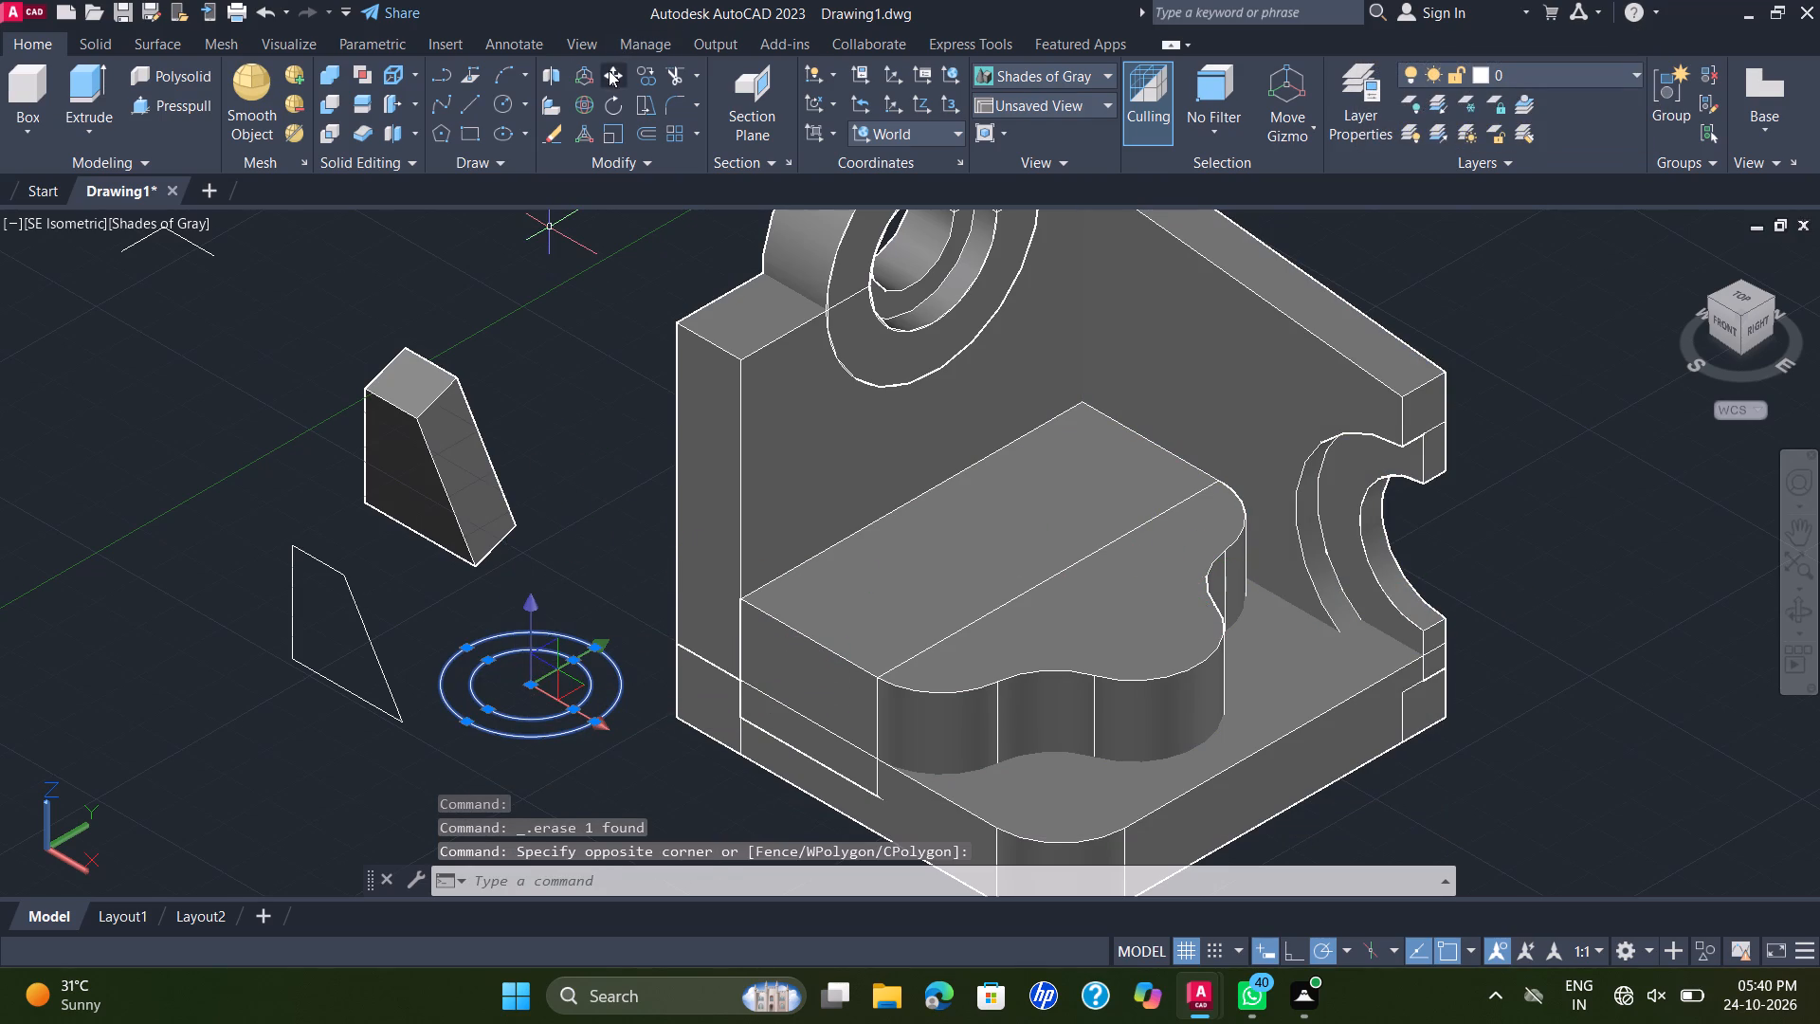
{"action": "left_click", "coordinate": [609, 70]}
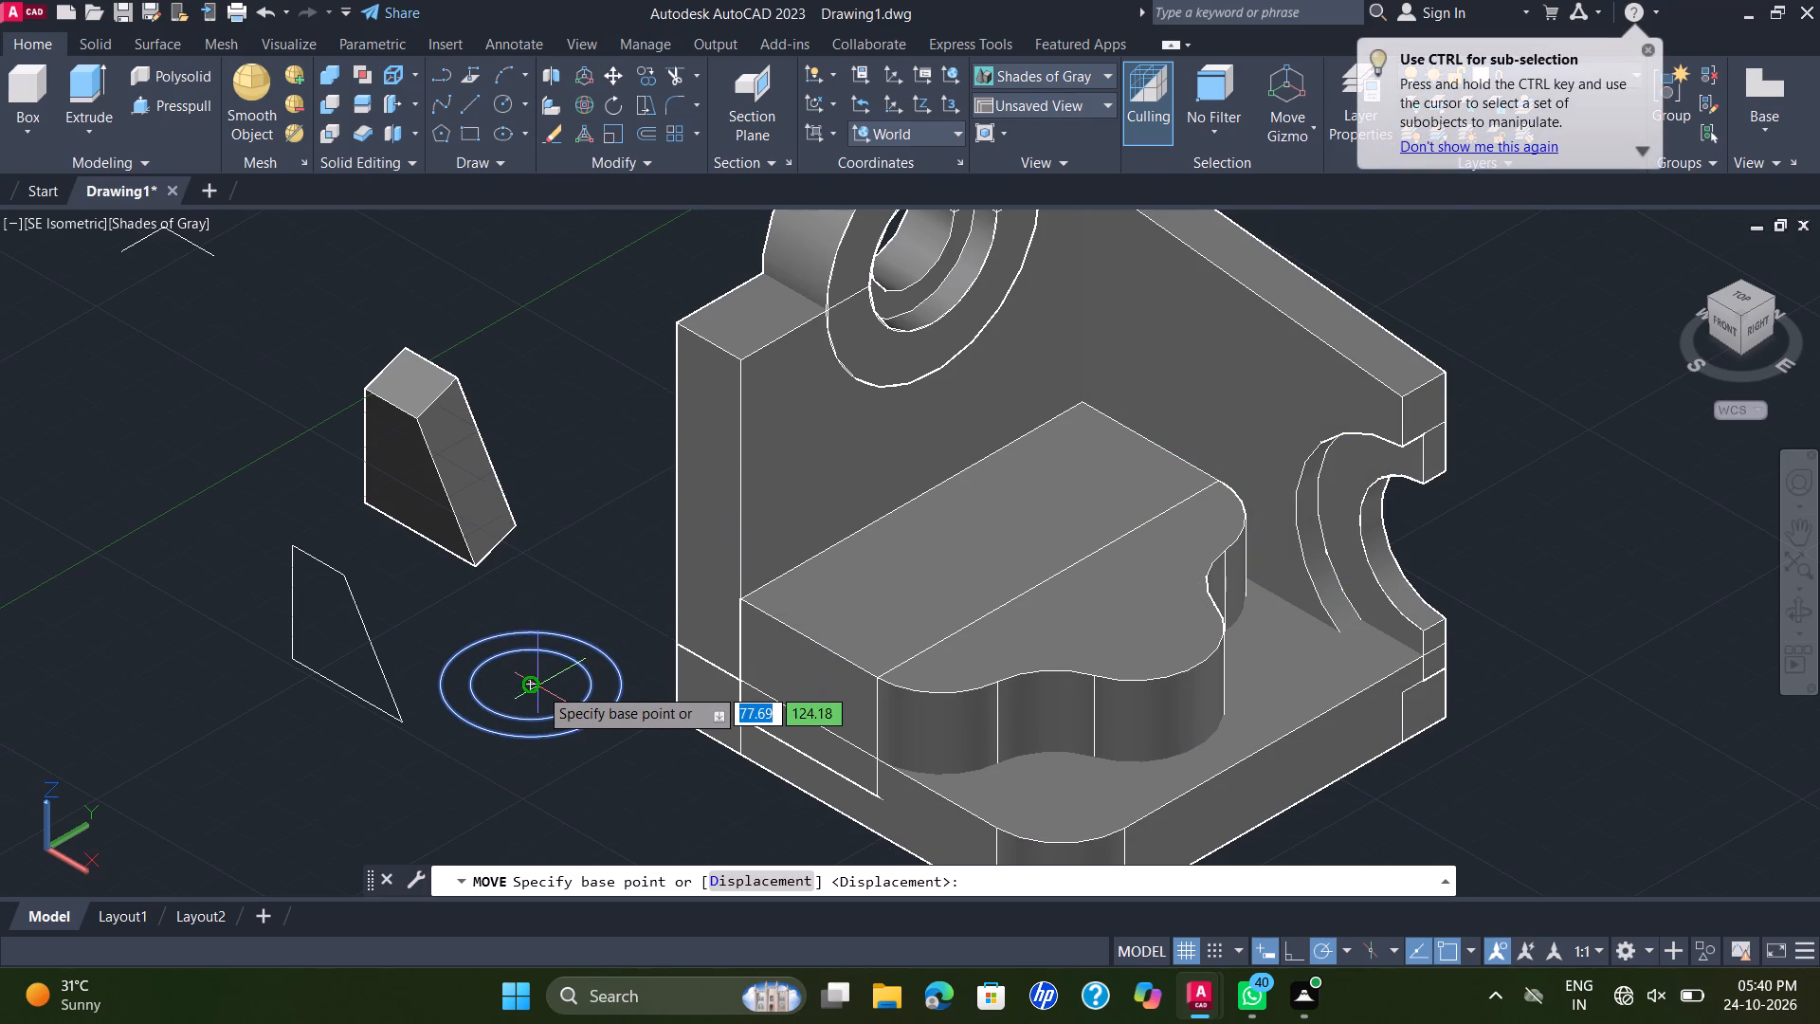
{"action": "left_click", "coordinate": [537, 681]}
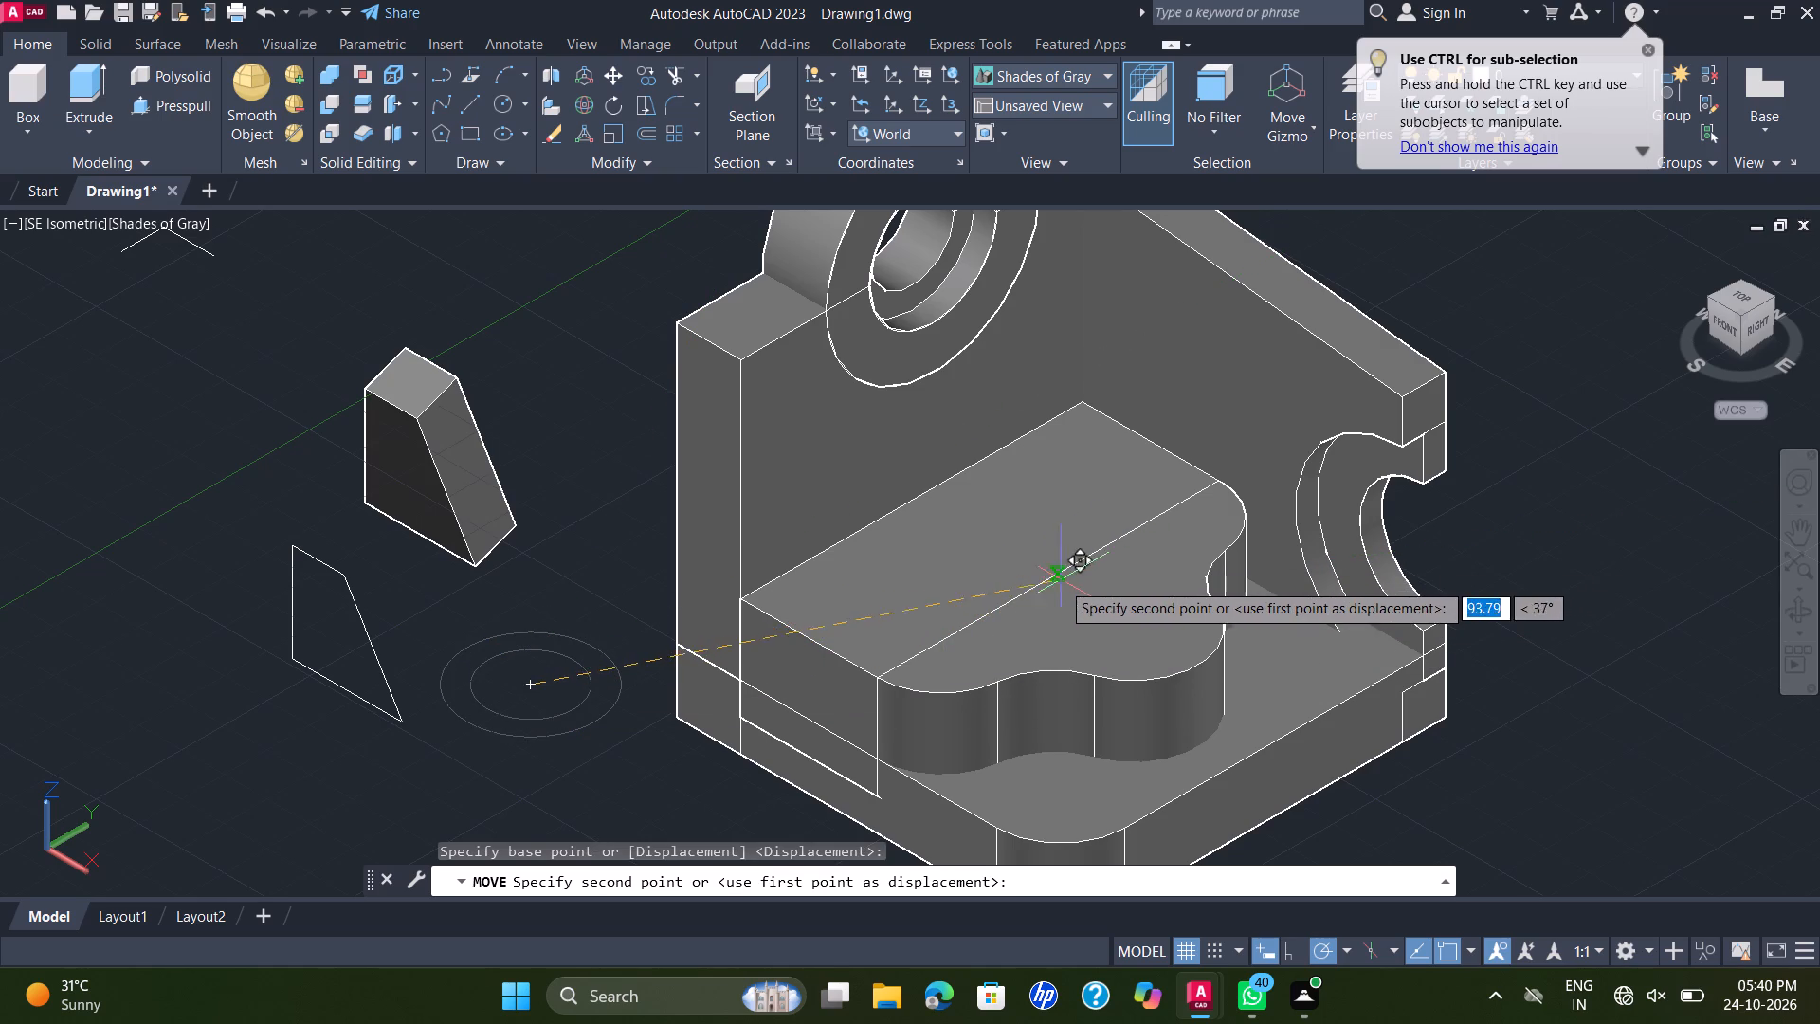
{"action": "left_click", "coordinate": [1048, 583]}
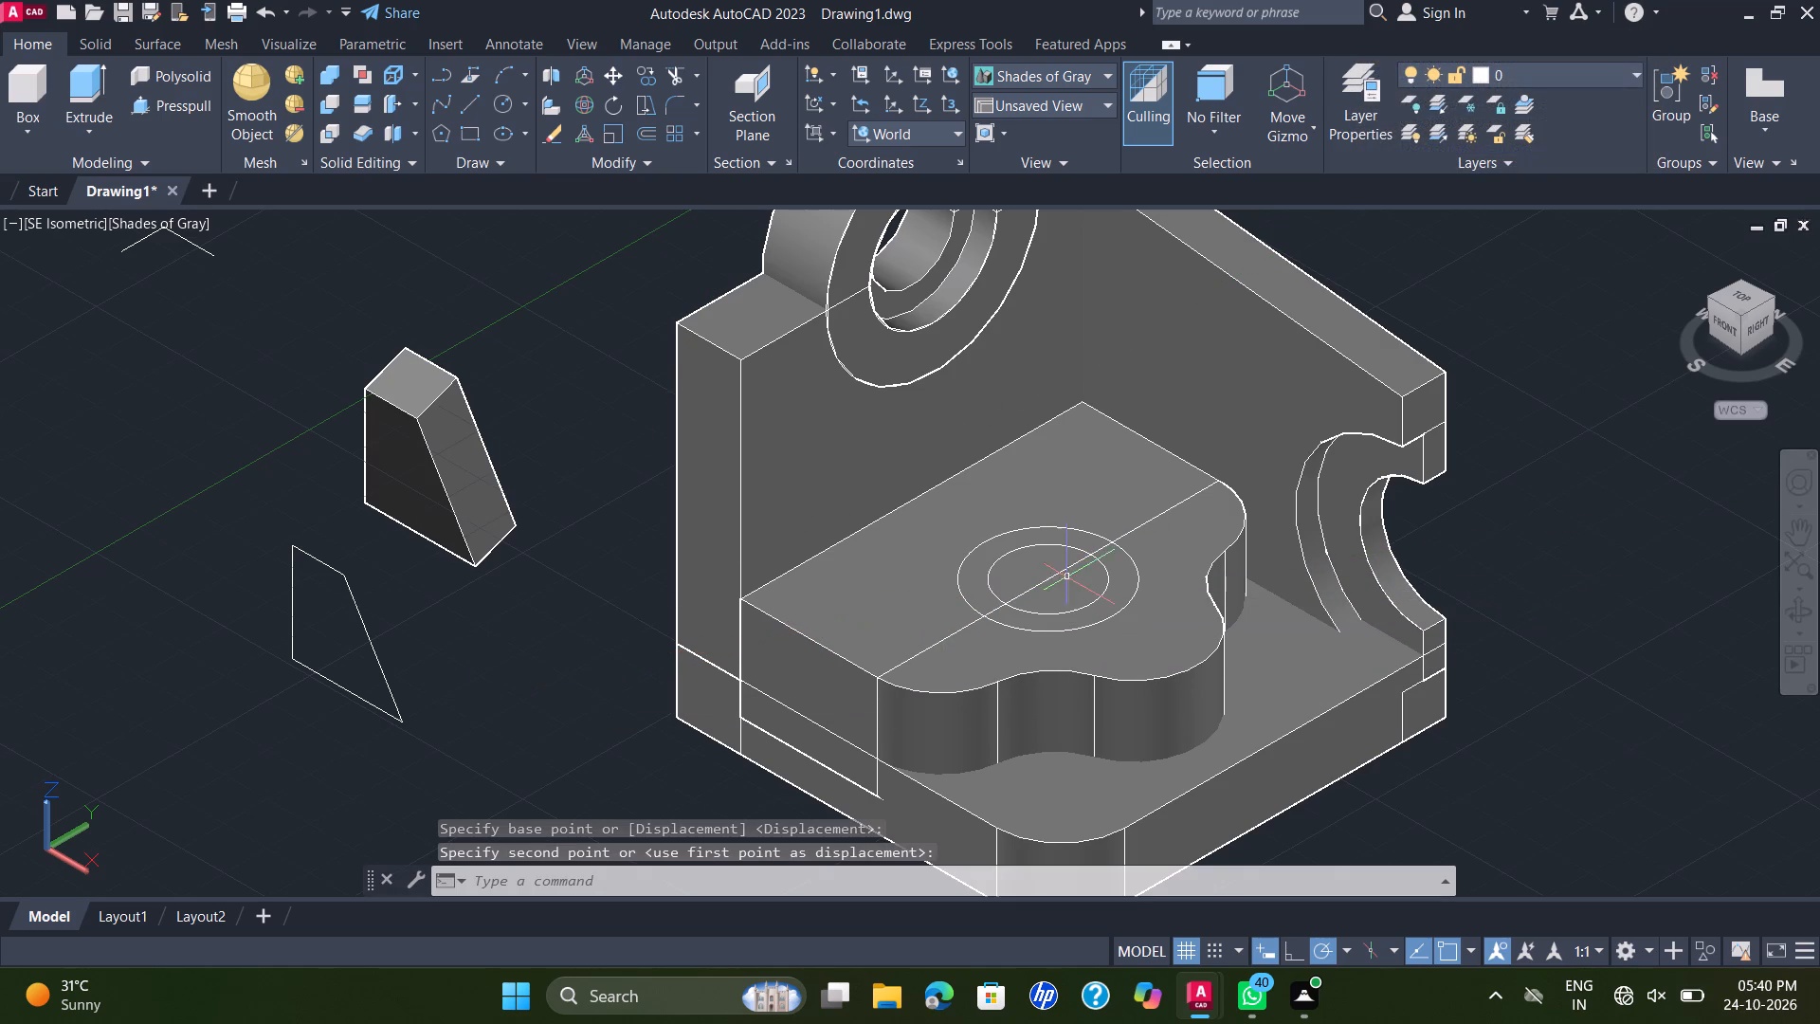
Erase the flat side profile beside the wedge solid.
{"action": "middle_click_drag", "start_coordinate": [1511, 436], "coordinate": [1492, 433]}
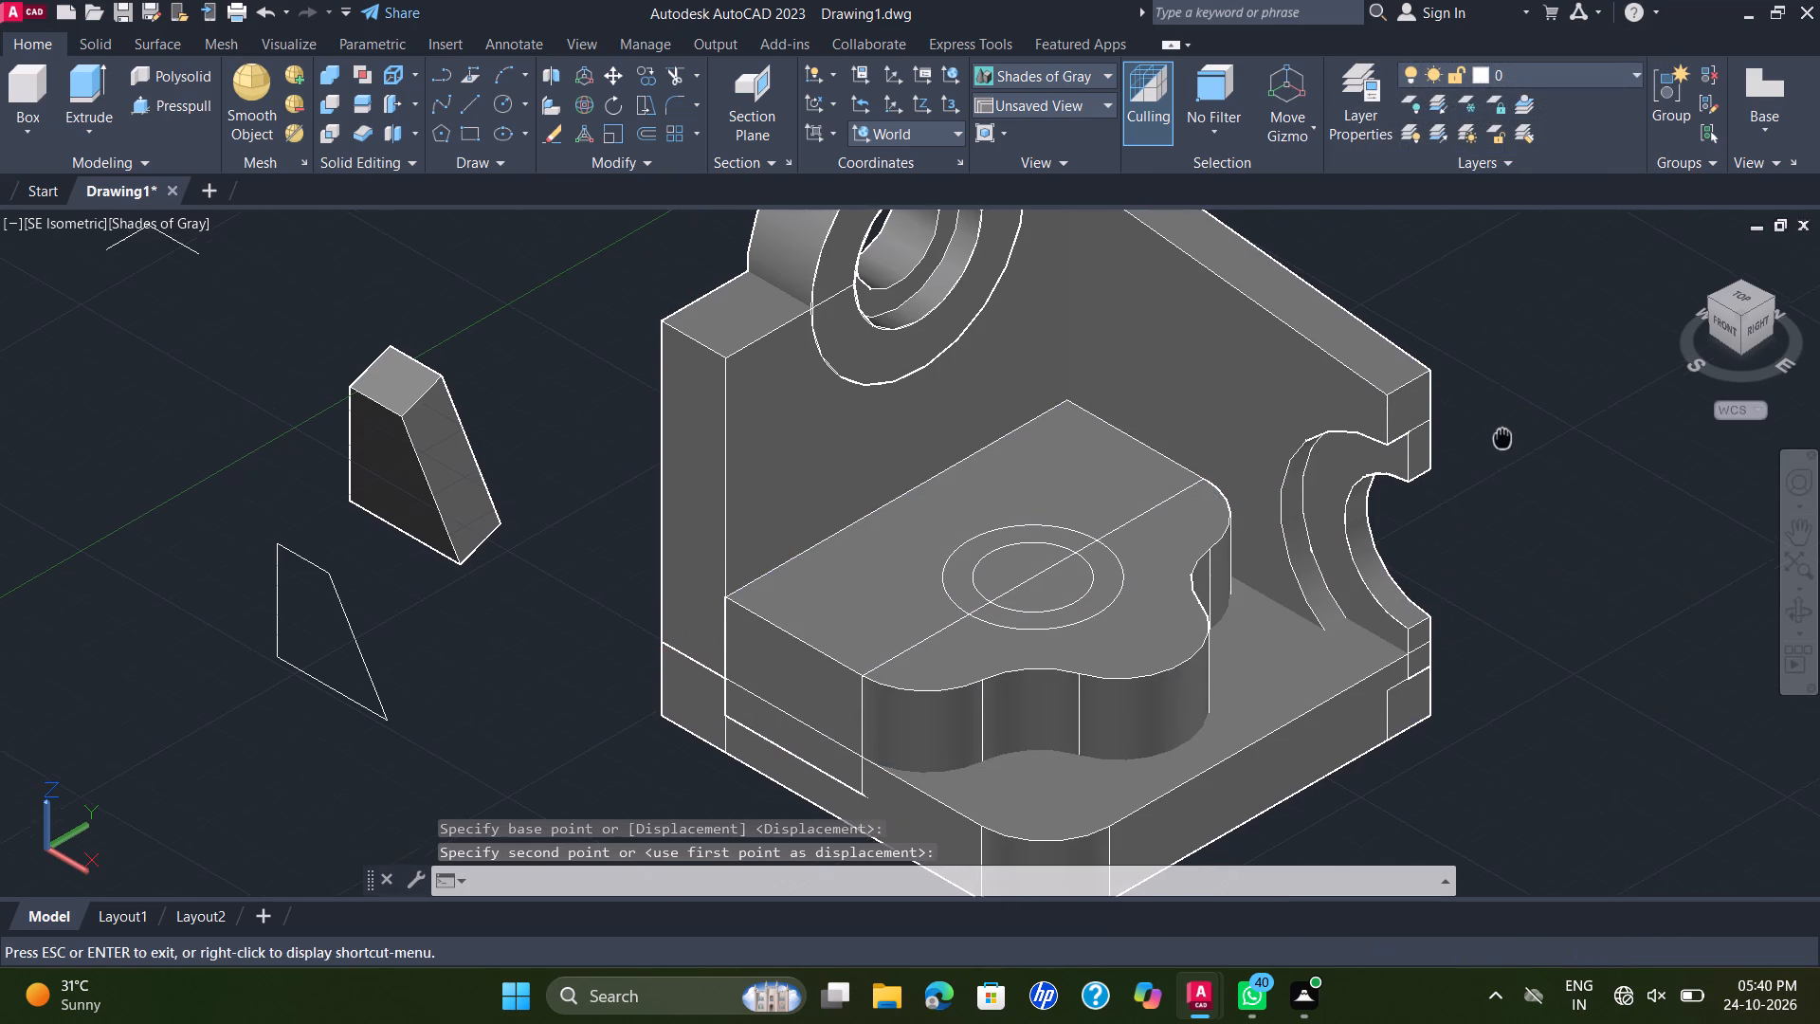
{"action": "middle_click_drag", "start_coordinate": [1492, 433], "coordinate": [1410, 449]}
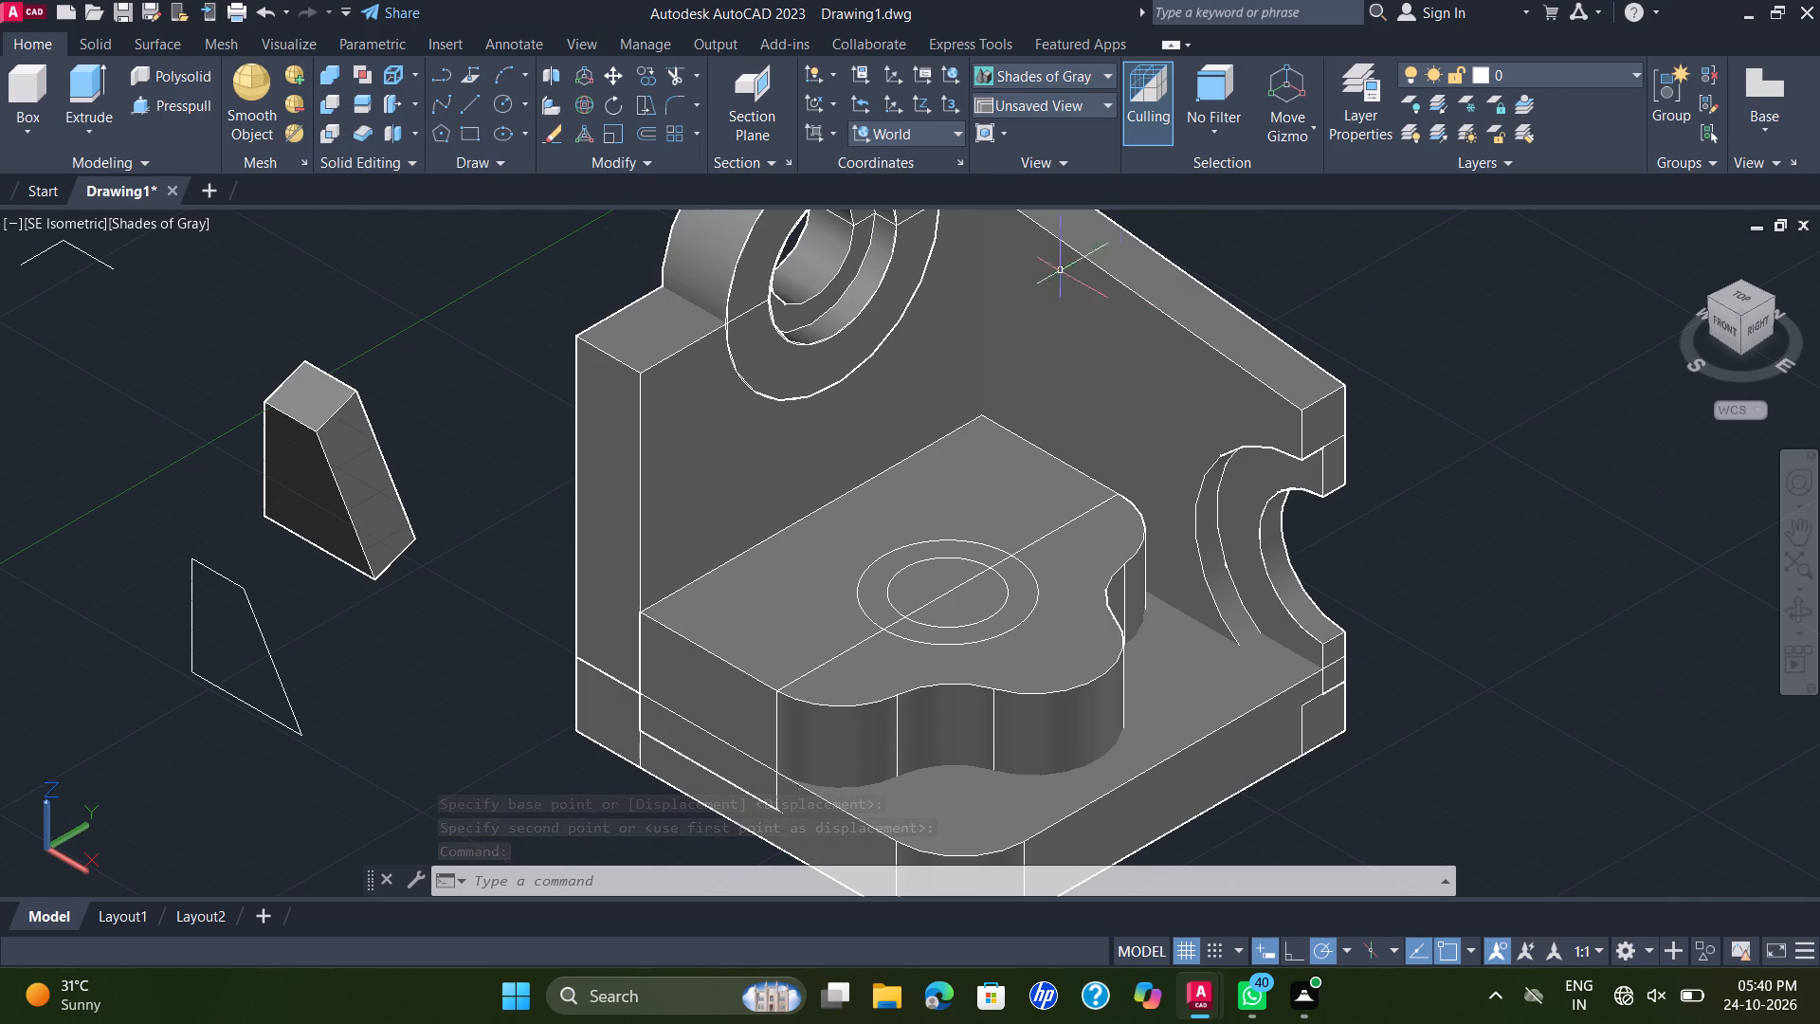
{"action": "middle_click_drag", "start_coordinate": [1354, 409], "coordinate": [1253, 281]}
{"action": "scroll", "coordinate": [1392, 345], "scroll_direction": "down", "scroll_amount": 1}
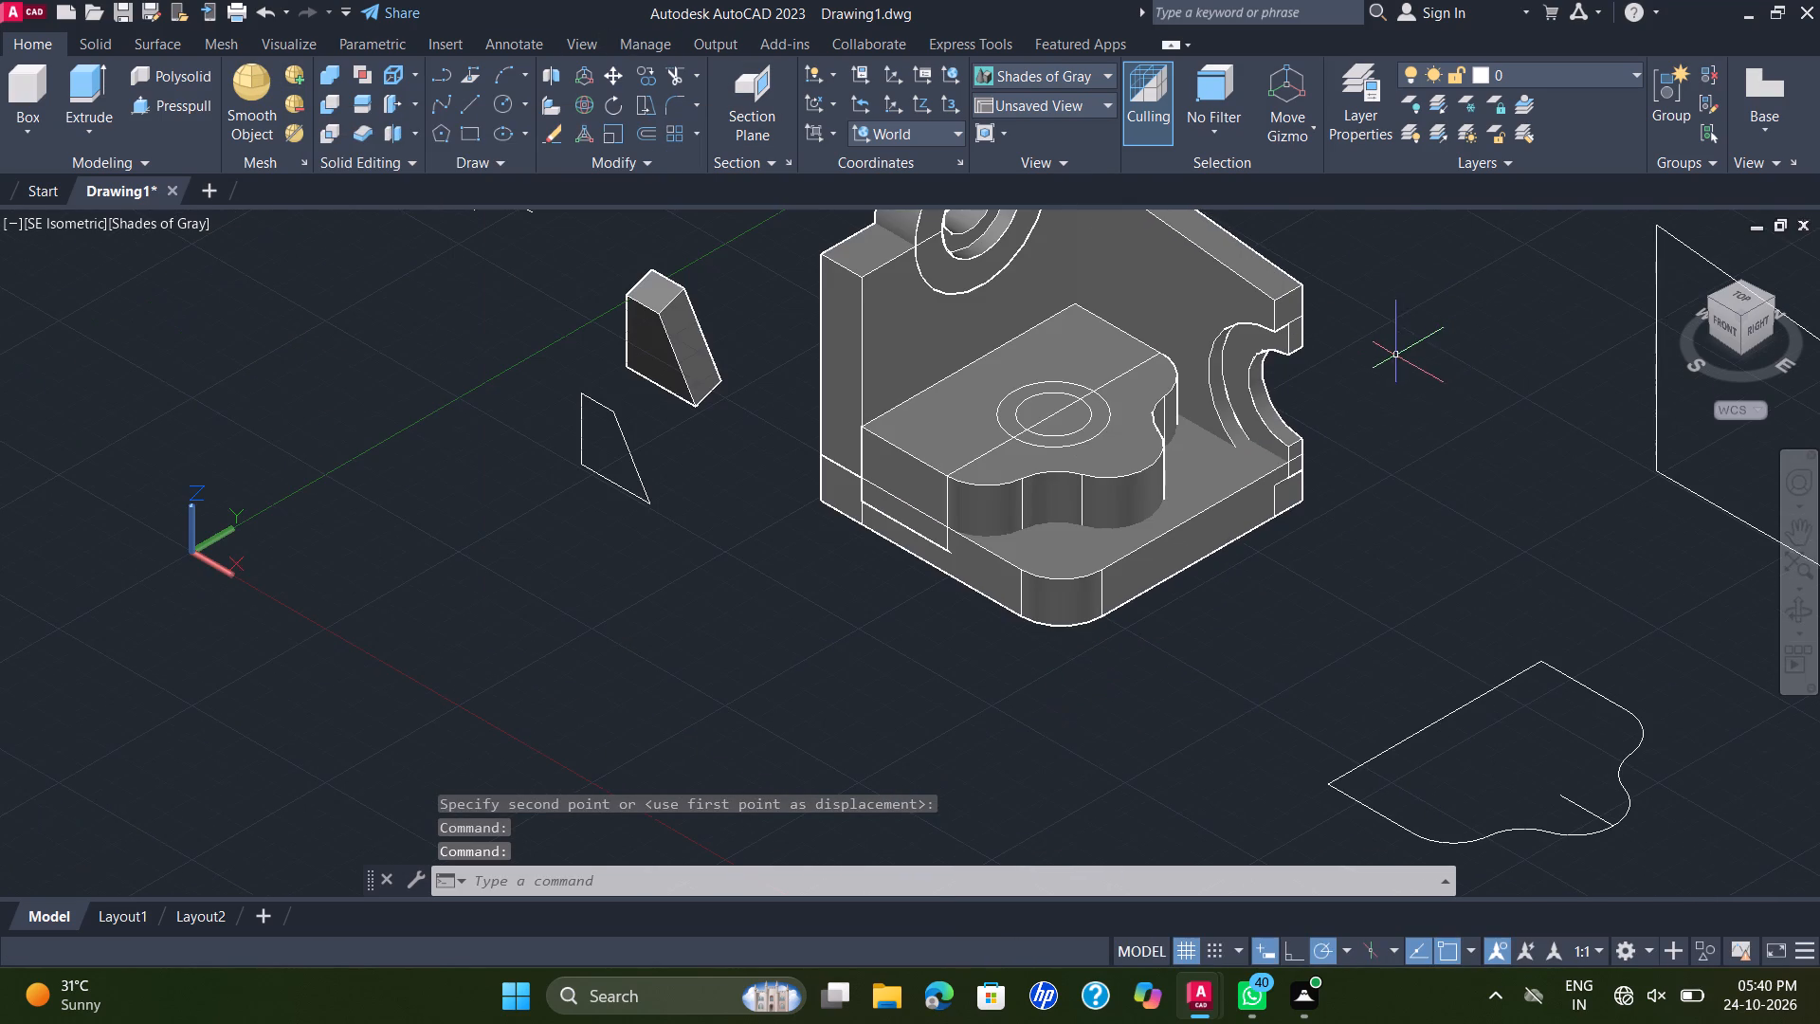
{"action": "left_click", "coordinate": [591, 401]}
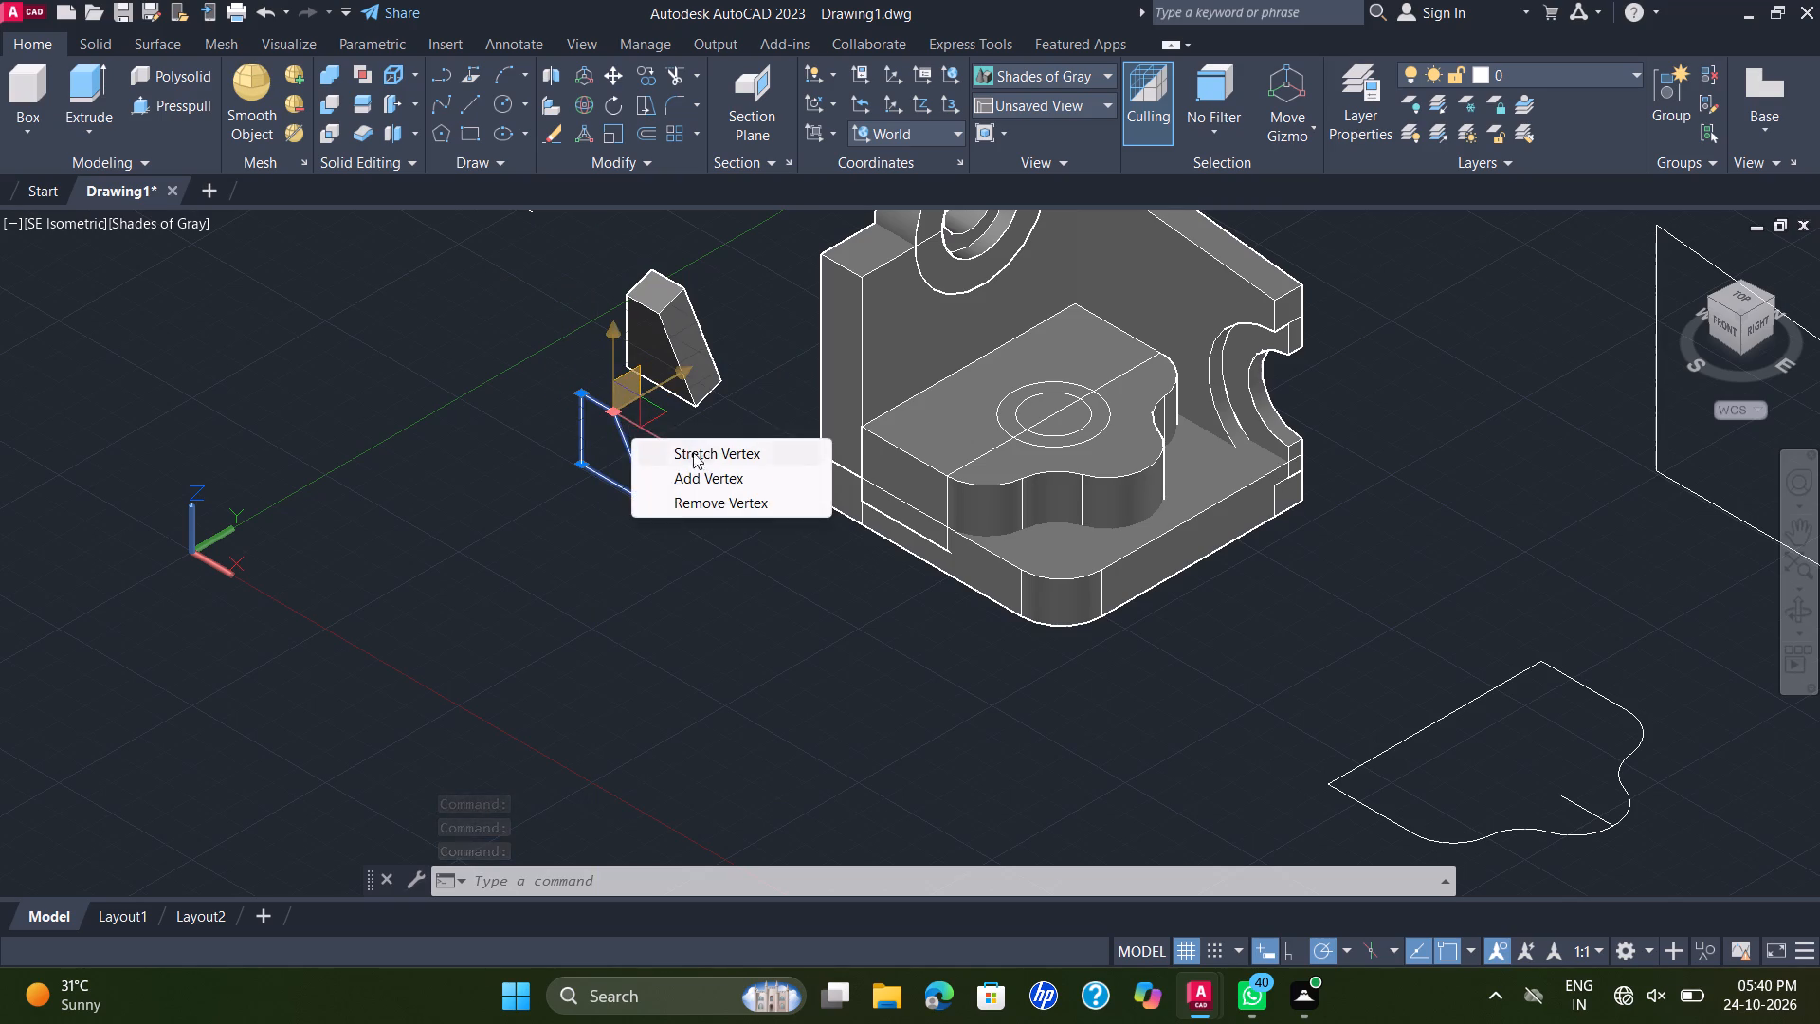
{"action": "key", "text": "Delete"}
Draw a new wedge side profile in front of the bracket with a 25 vertical, 12 top edge, 32 base and sloped closing line.
{"action": "left_click", "coordinate": [476, 98]}
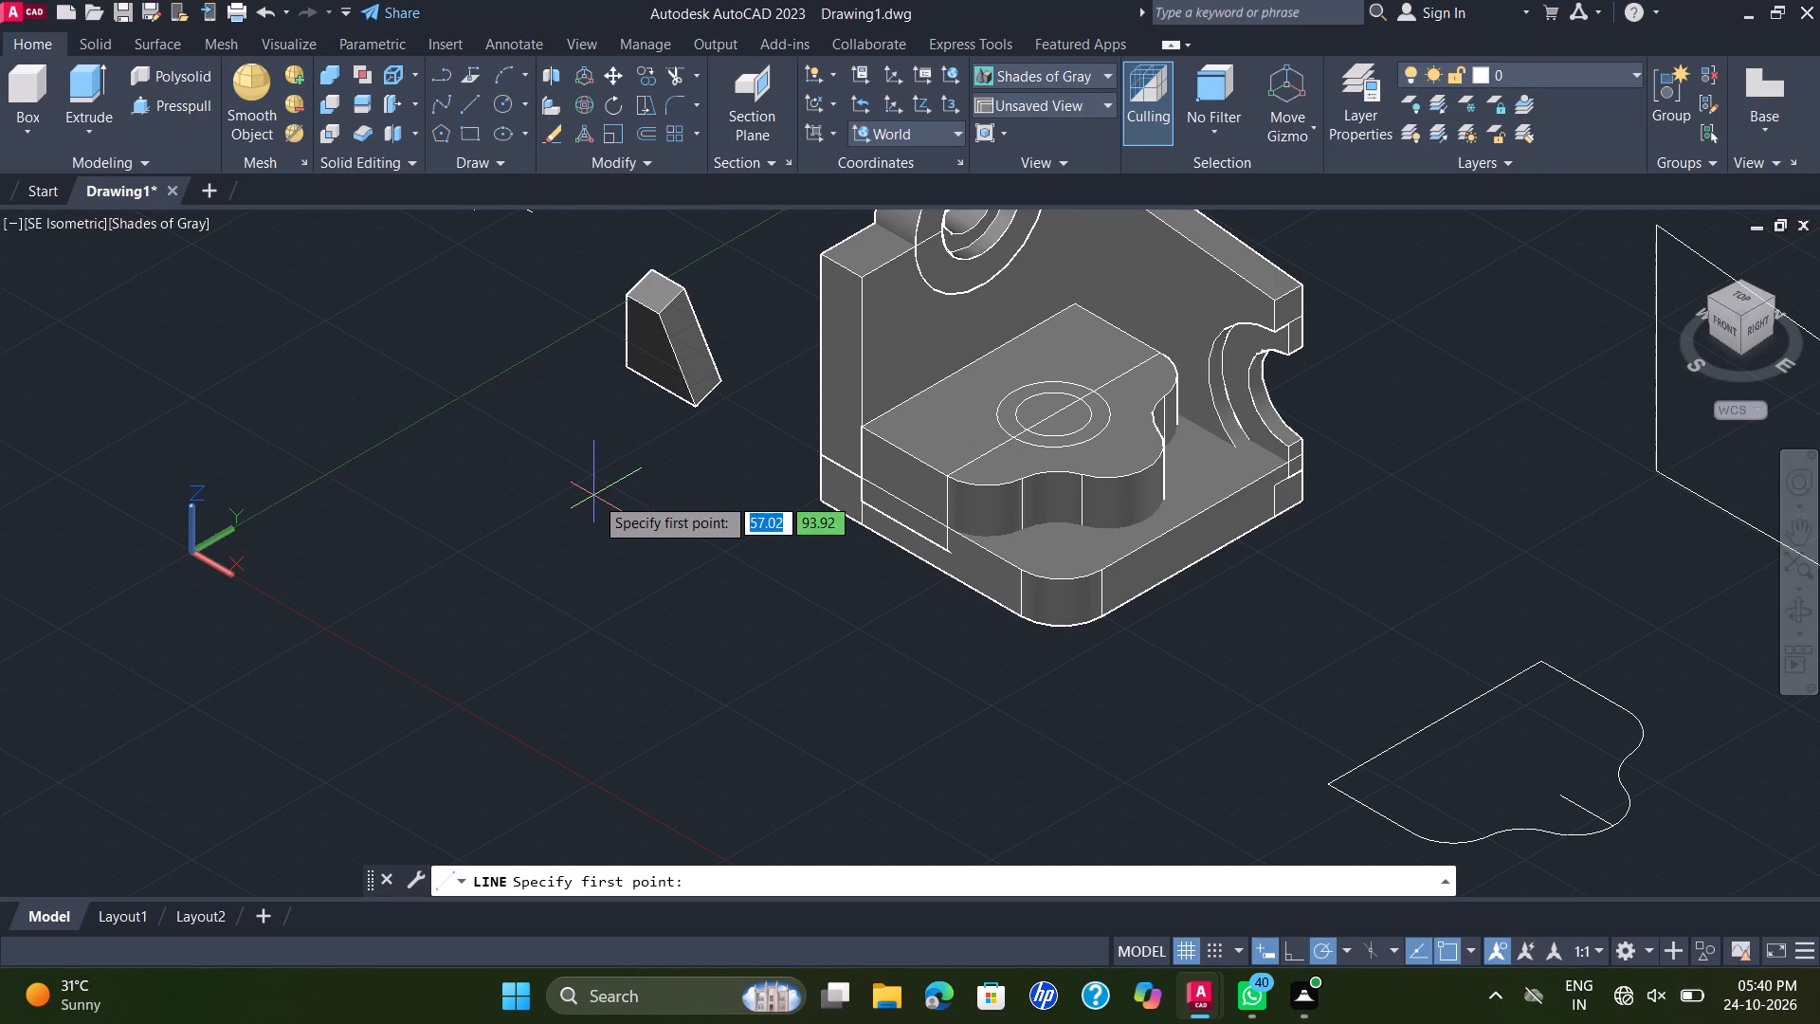
{"action": "left_click", "coordinate": [653, 670]}
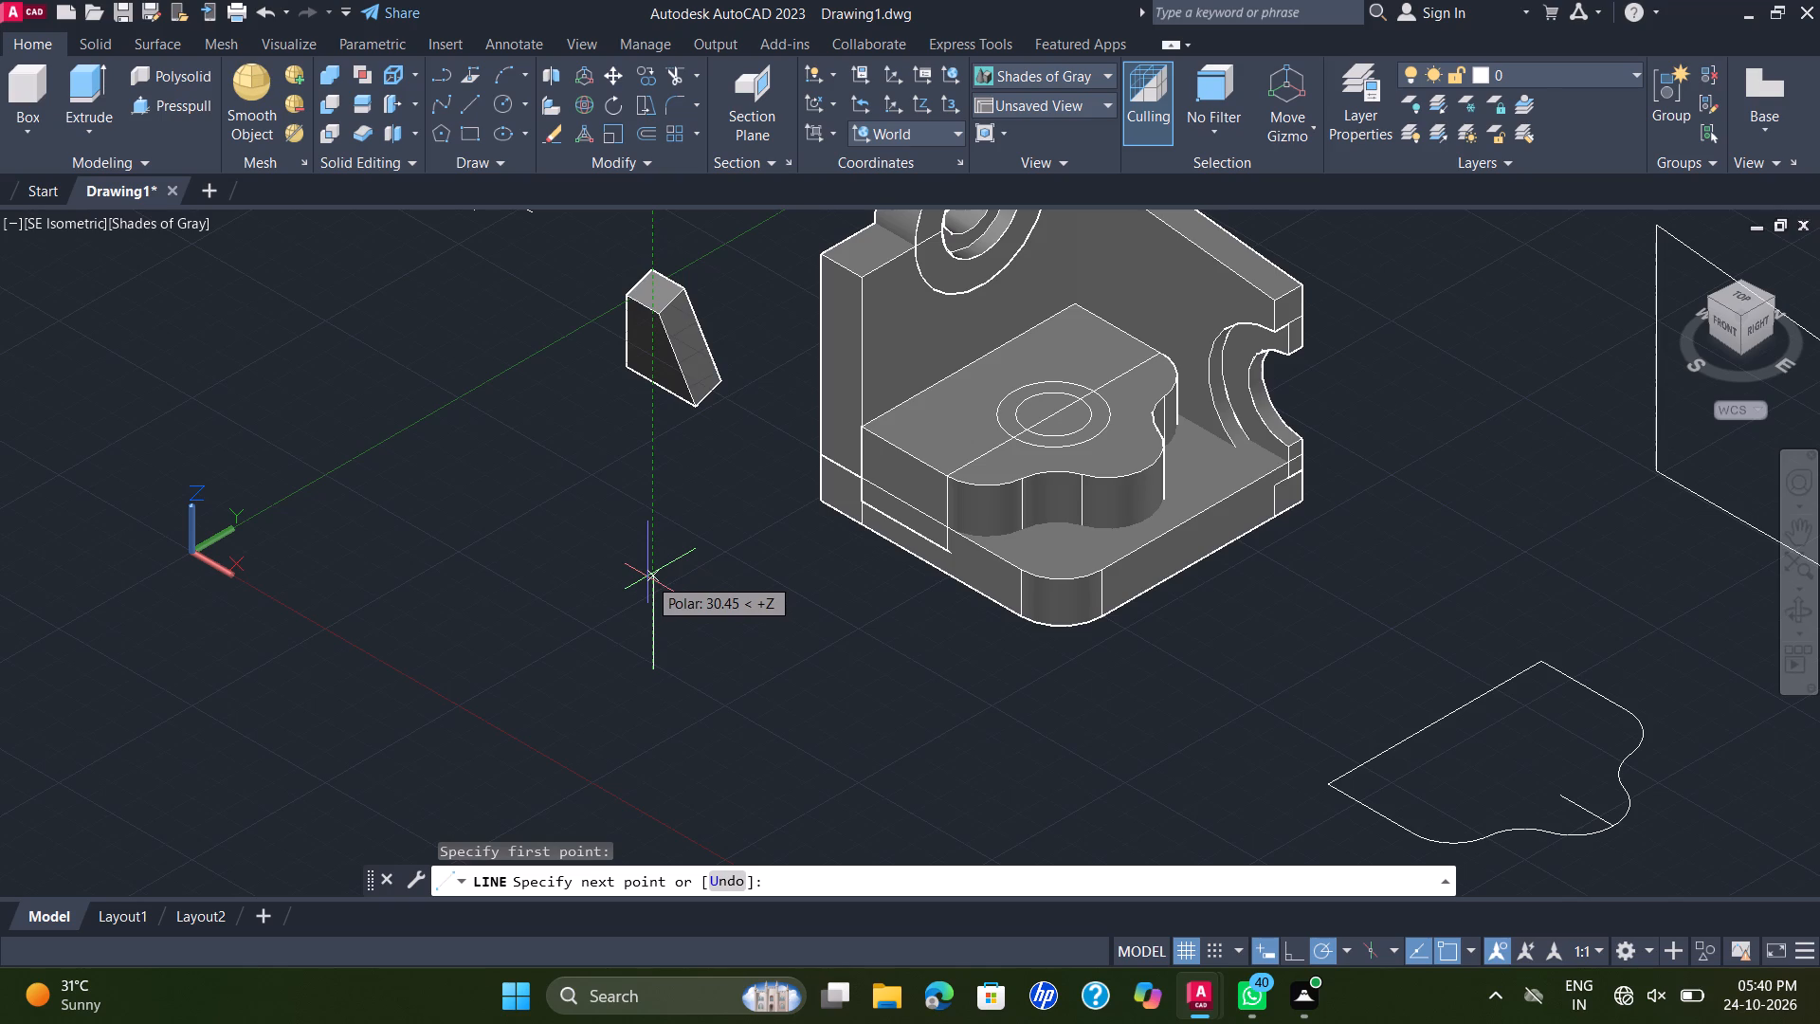
{"action": "type", "text": "25"}
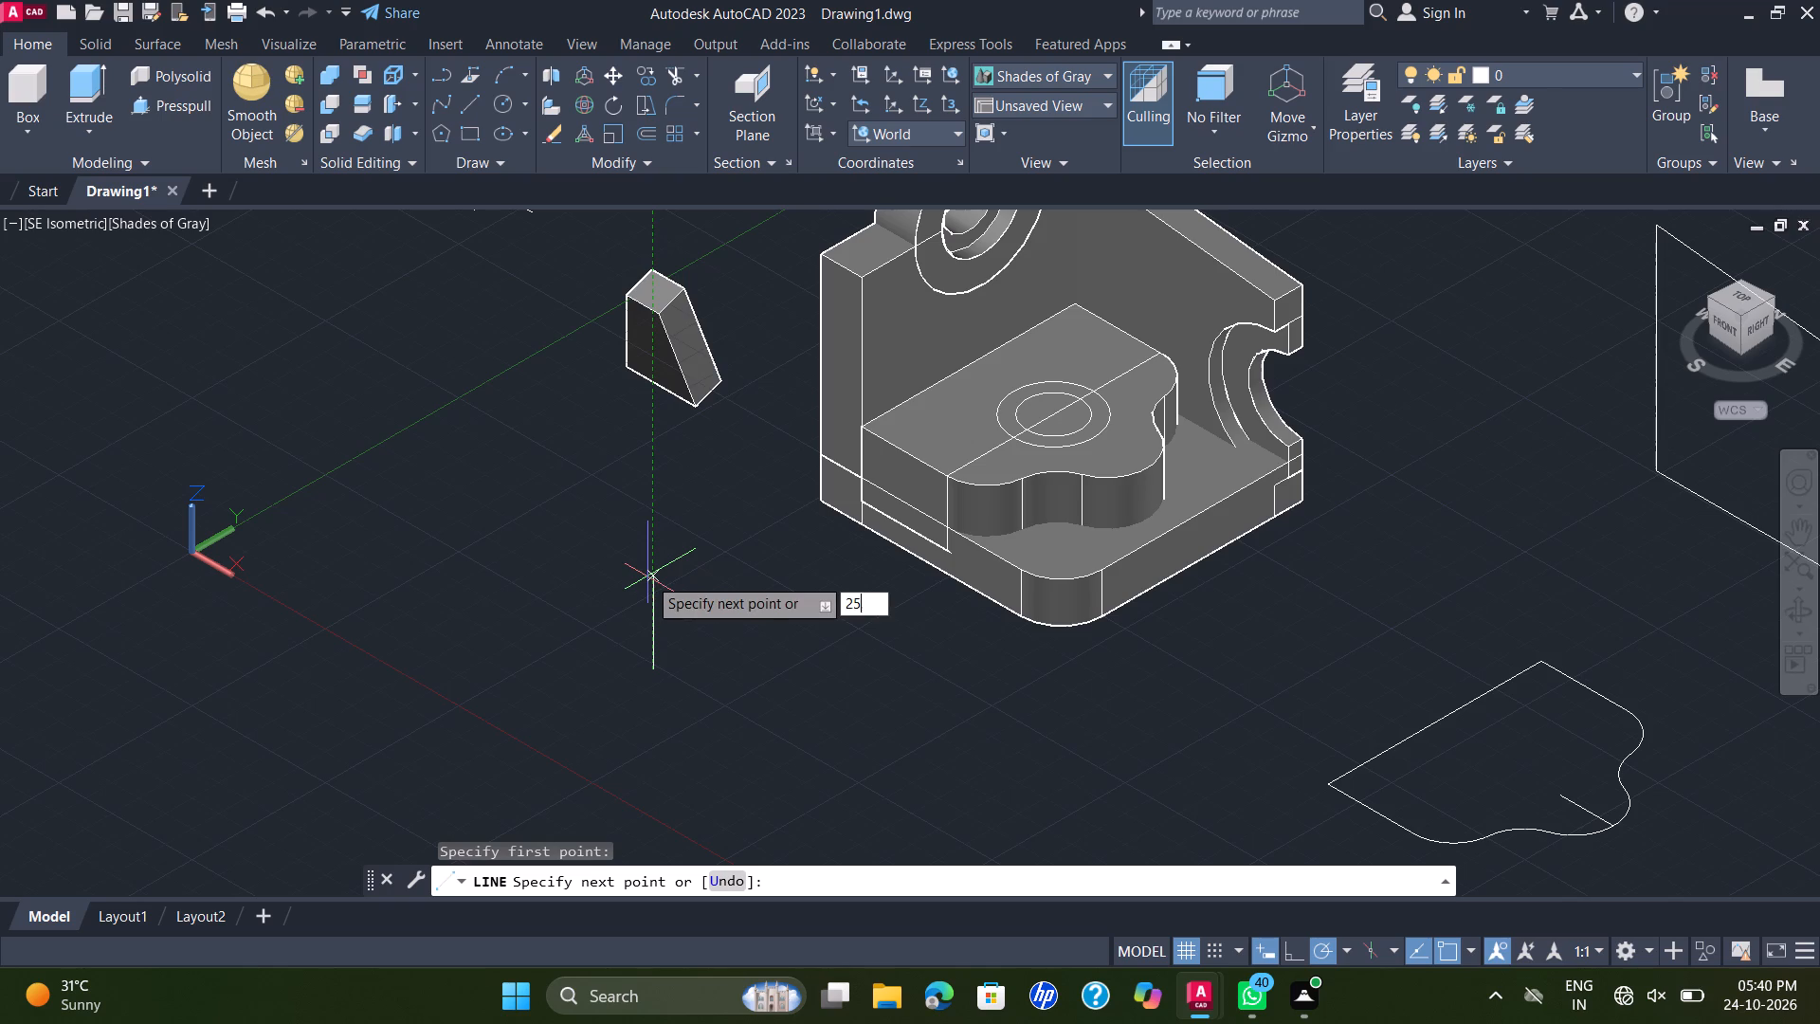
{"action": "key", "text": "Return"}
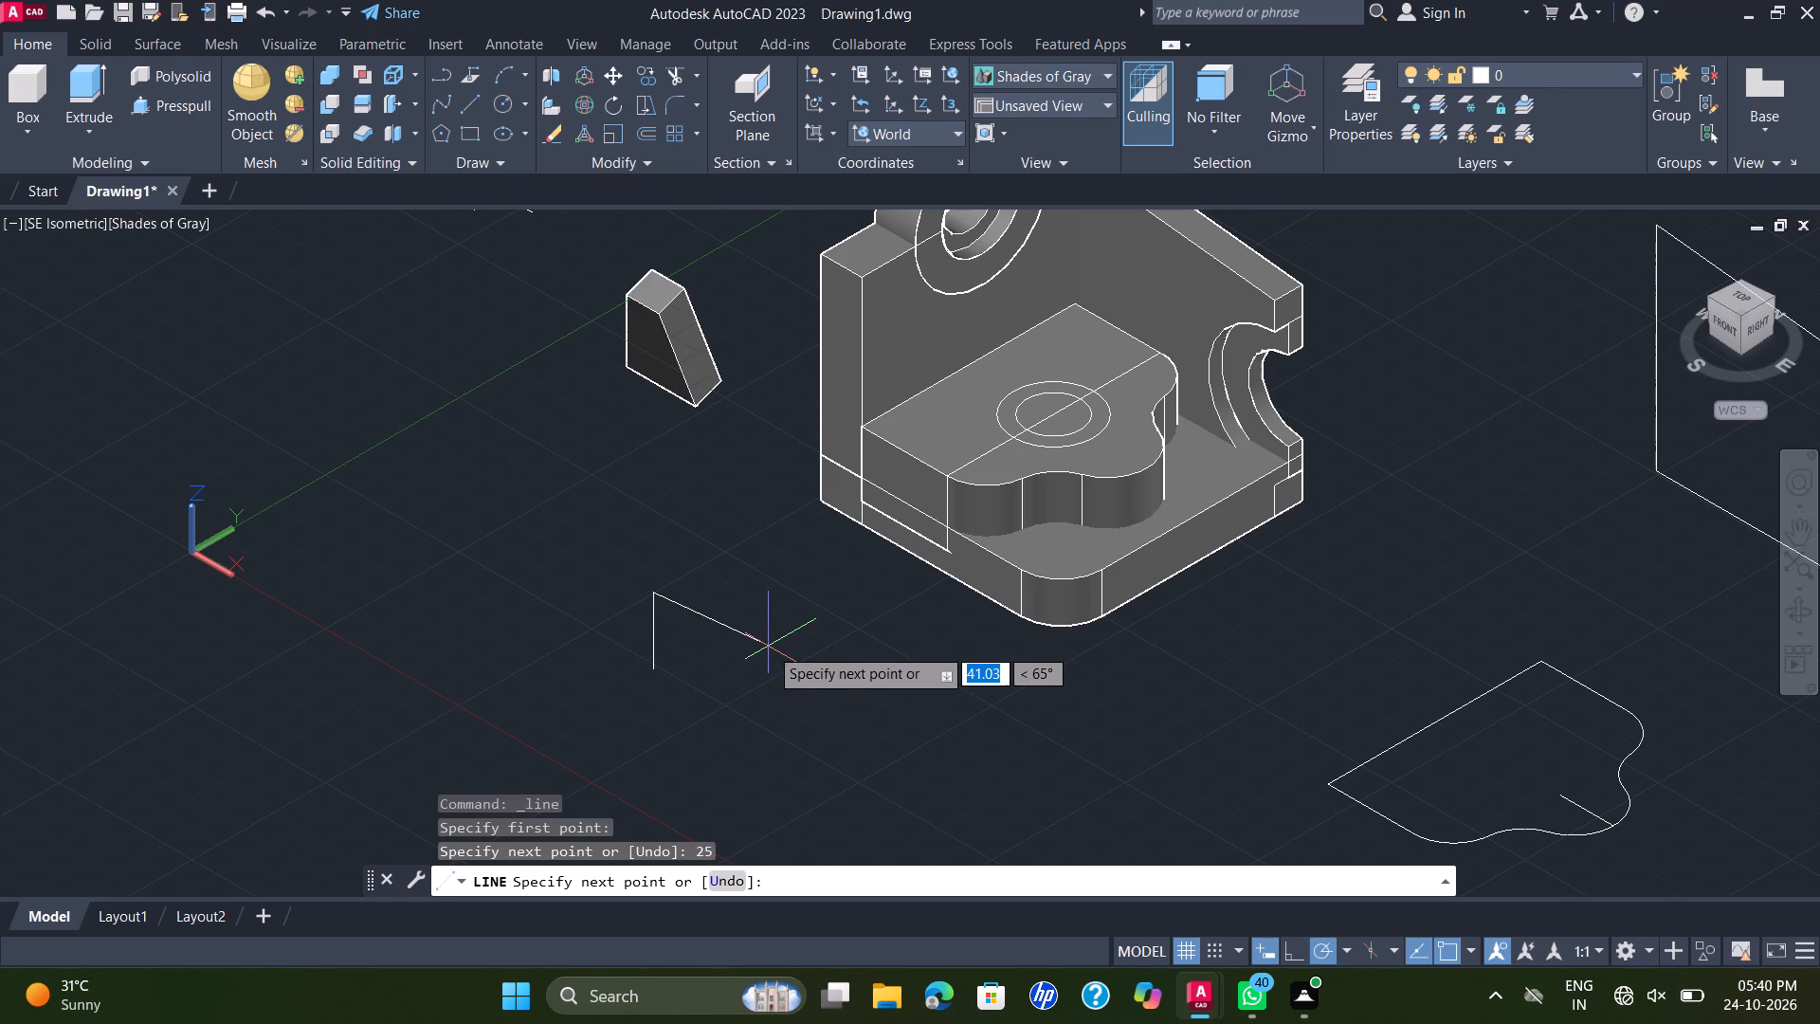
{"action": "type", "text": "12"}
{"action": "key", "text": "Return"}
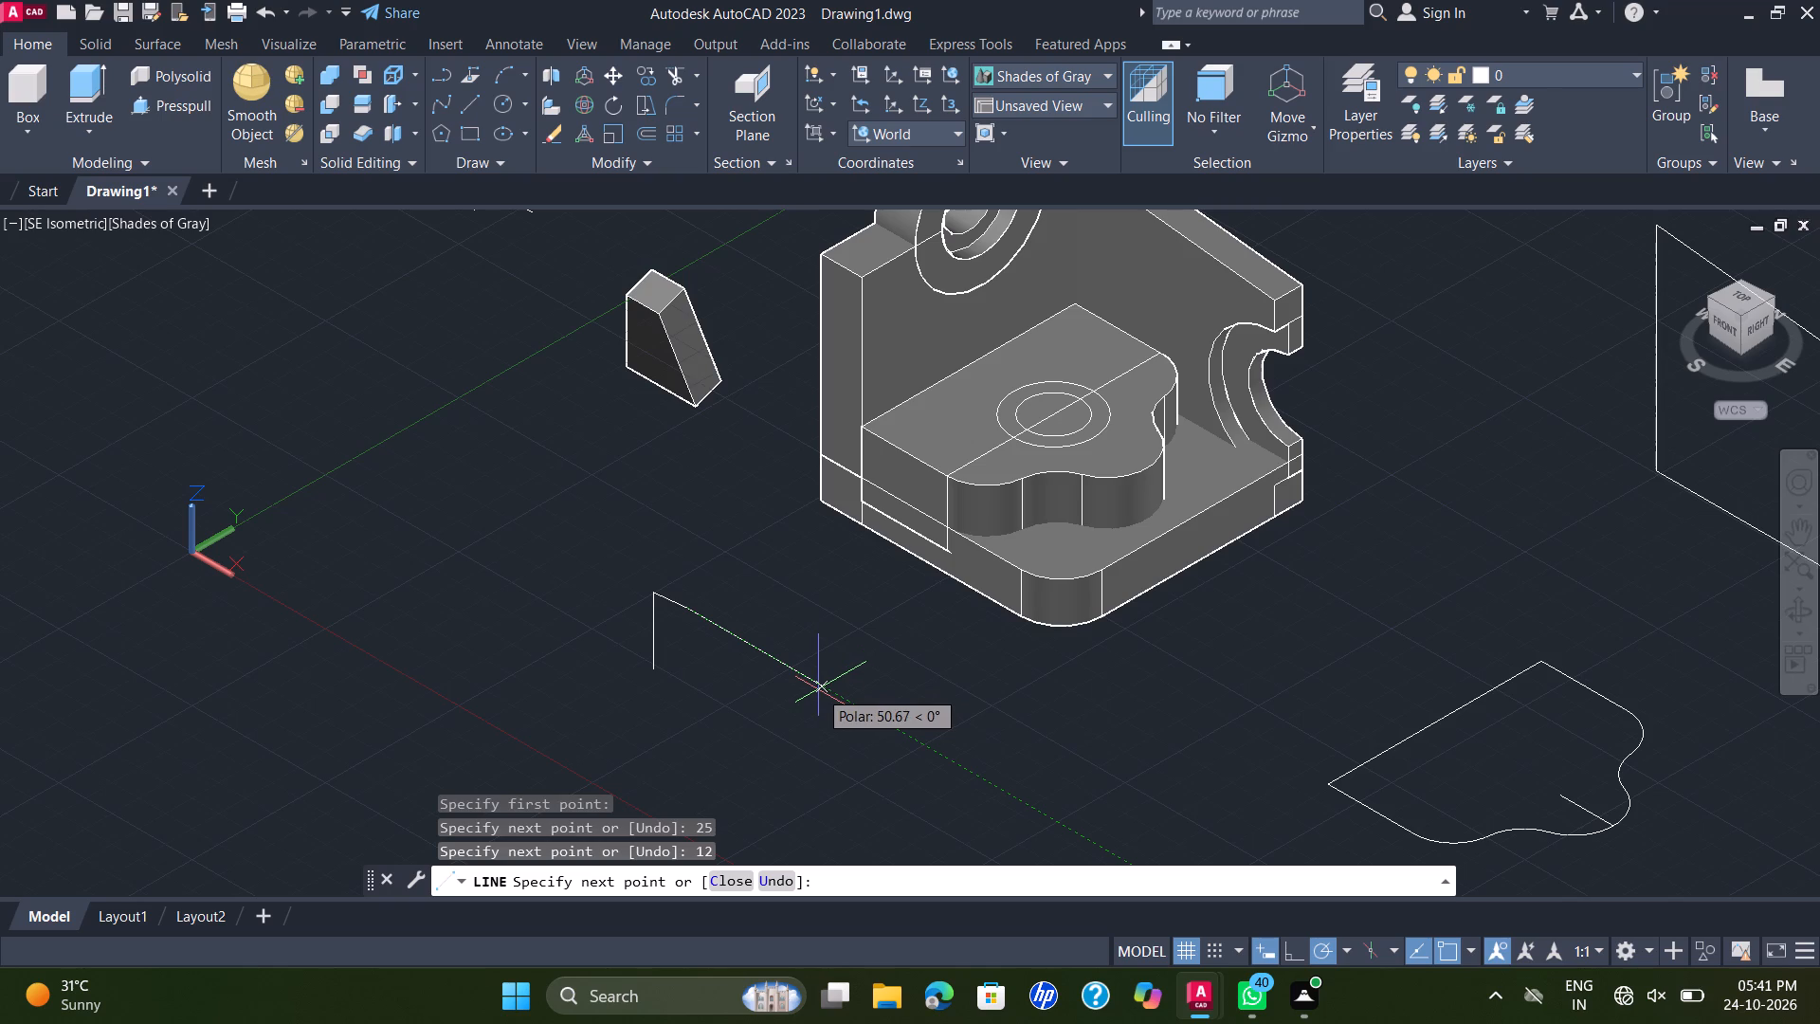
{"action": "key", "text": "Escape"}
{"action": "key", "text": "space"}
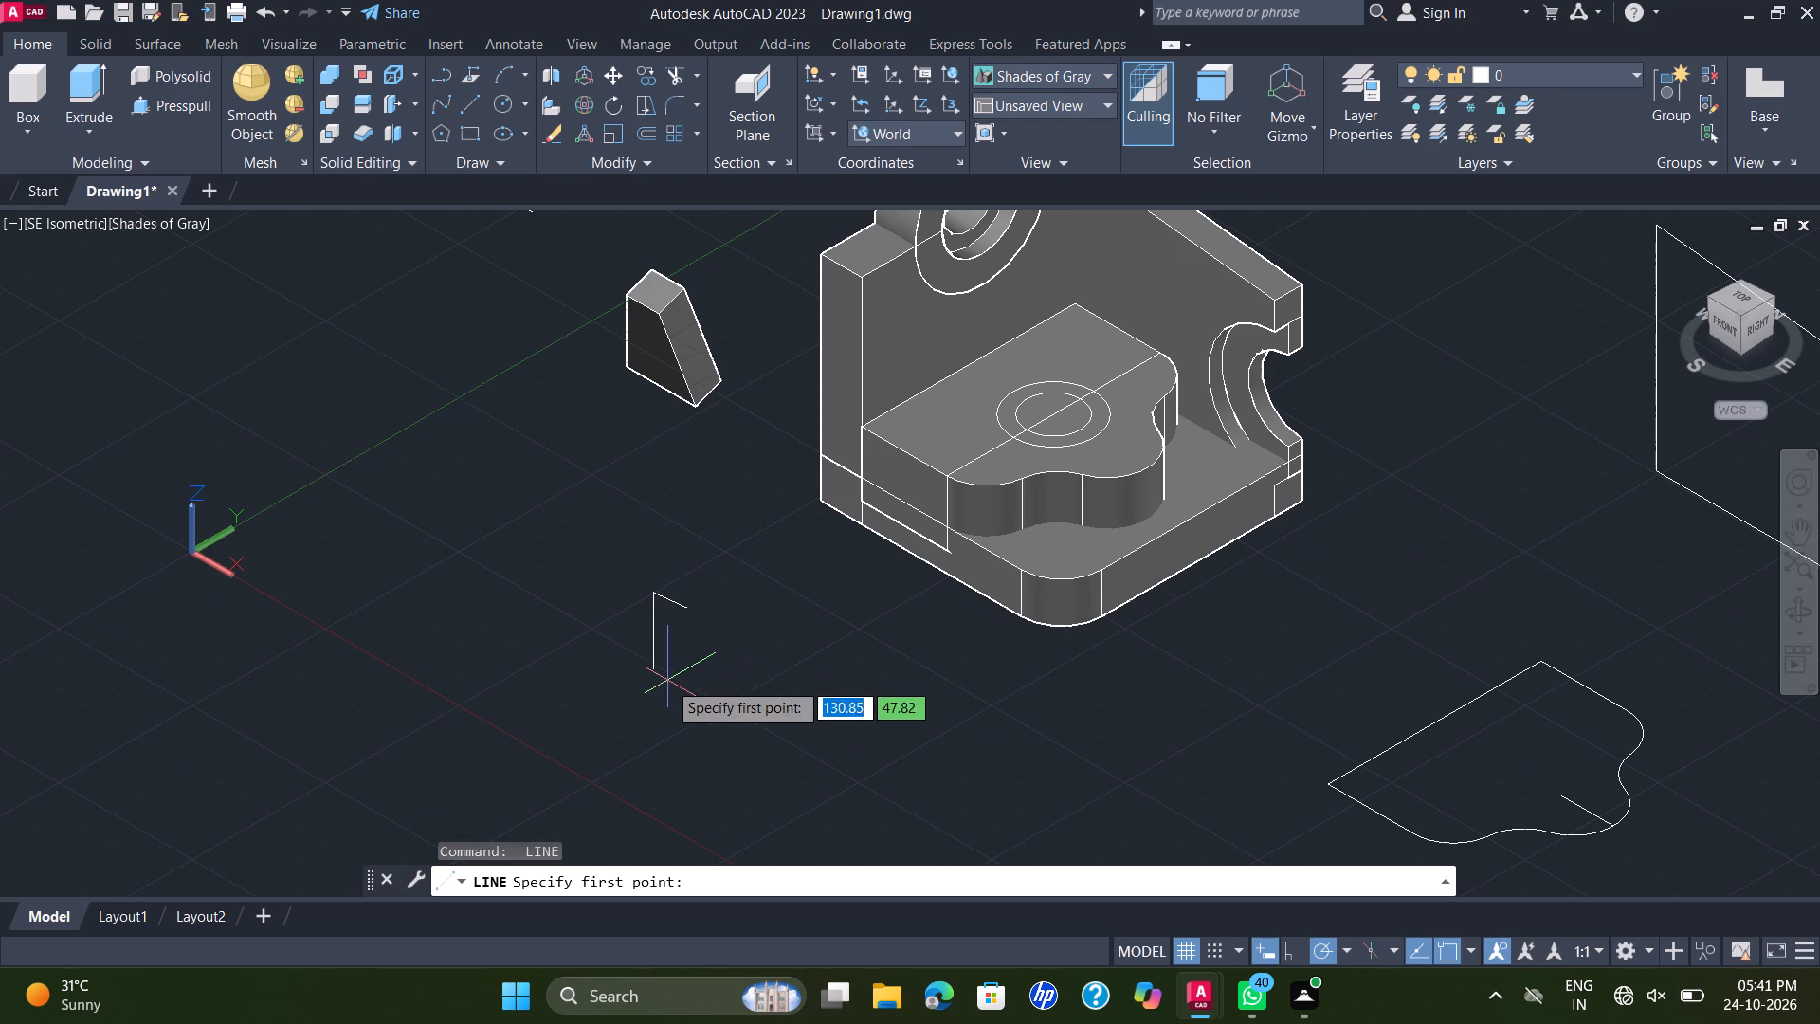
{"action": "left_click", "coordinate": [652, 673]}
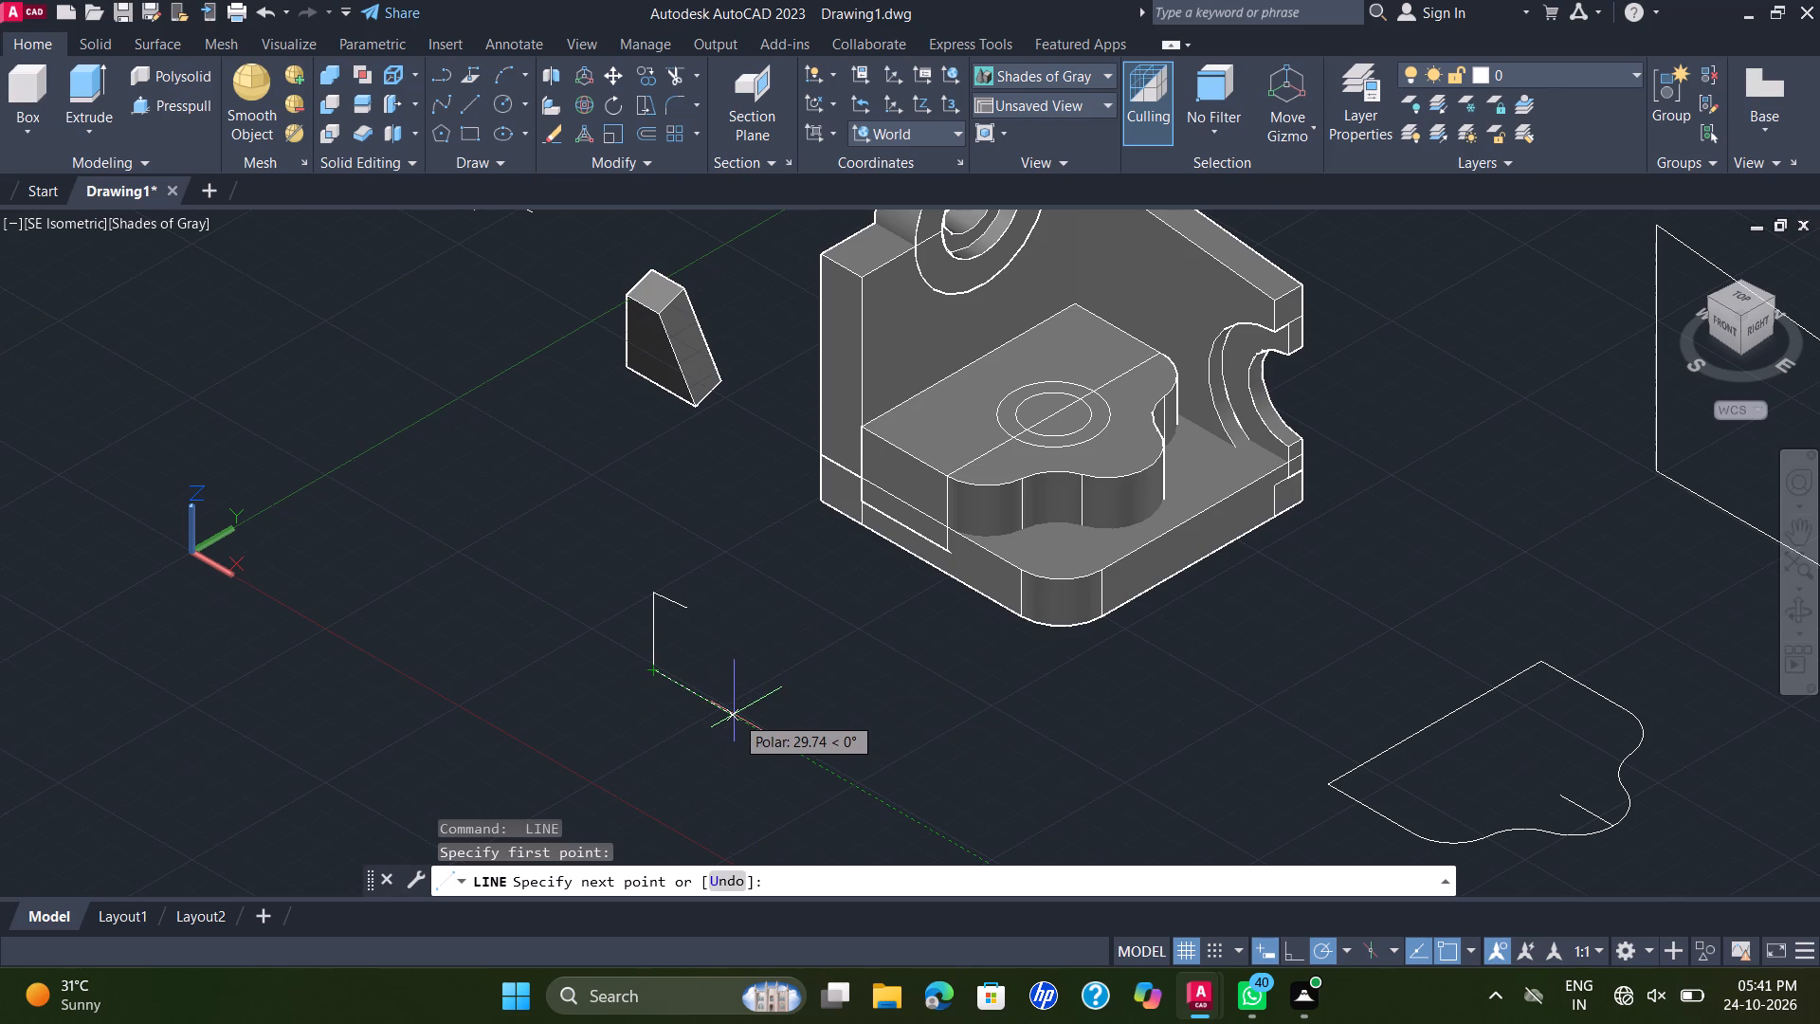
{"action": "type", "text": "32"}
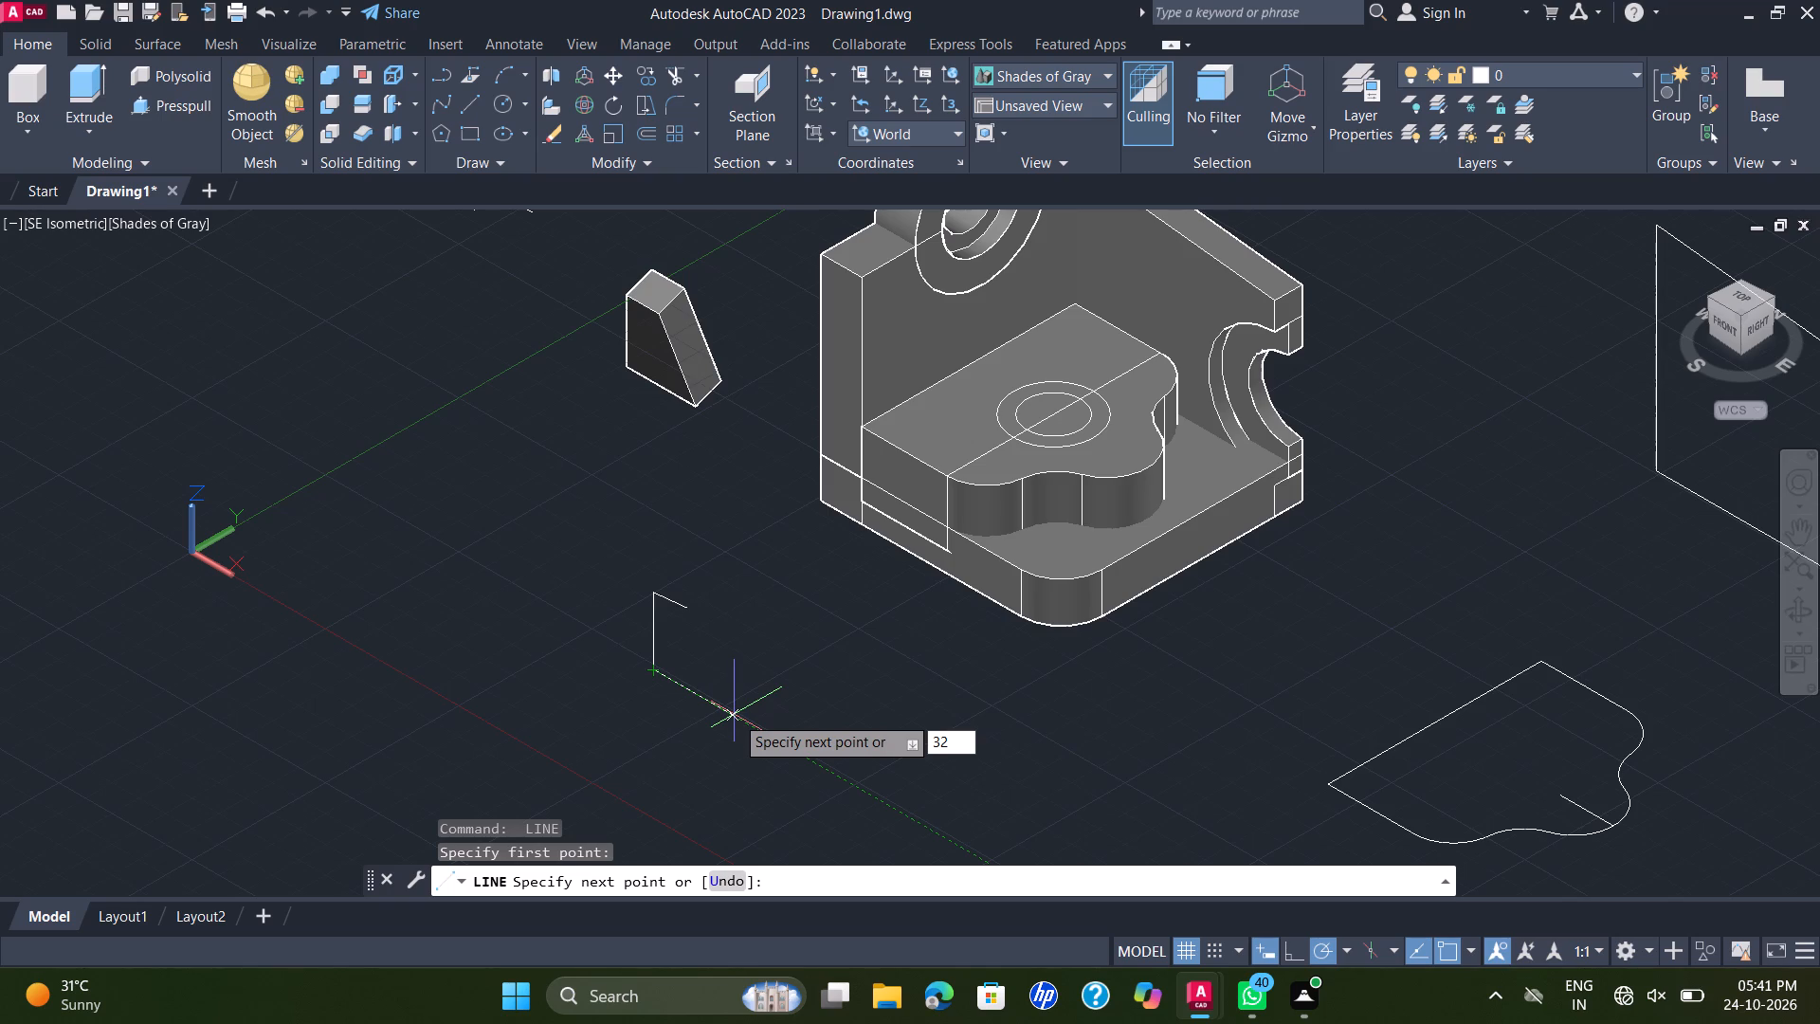
{"action": "key", "text": "Return"}
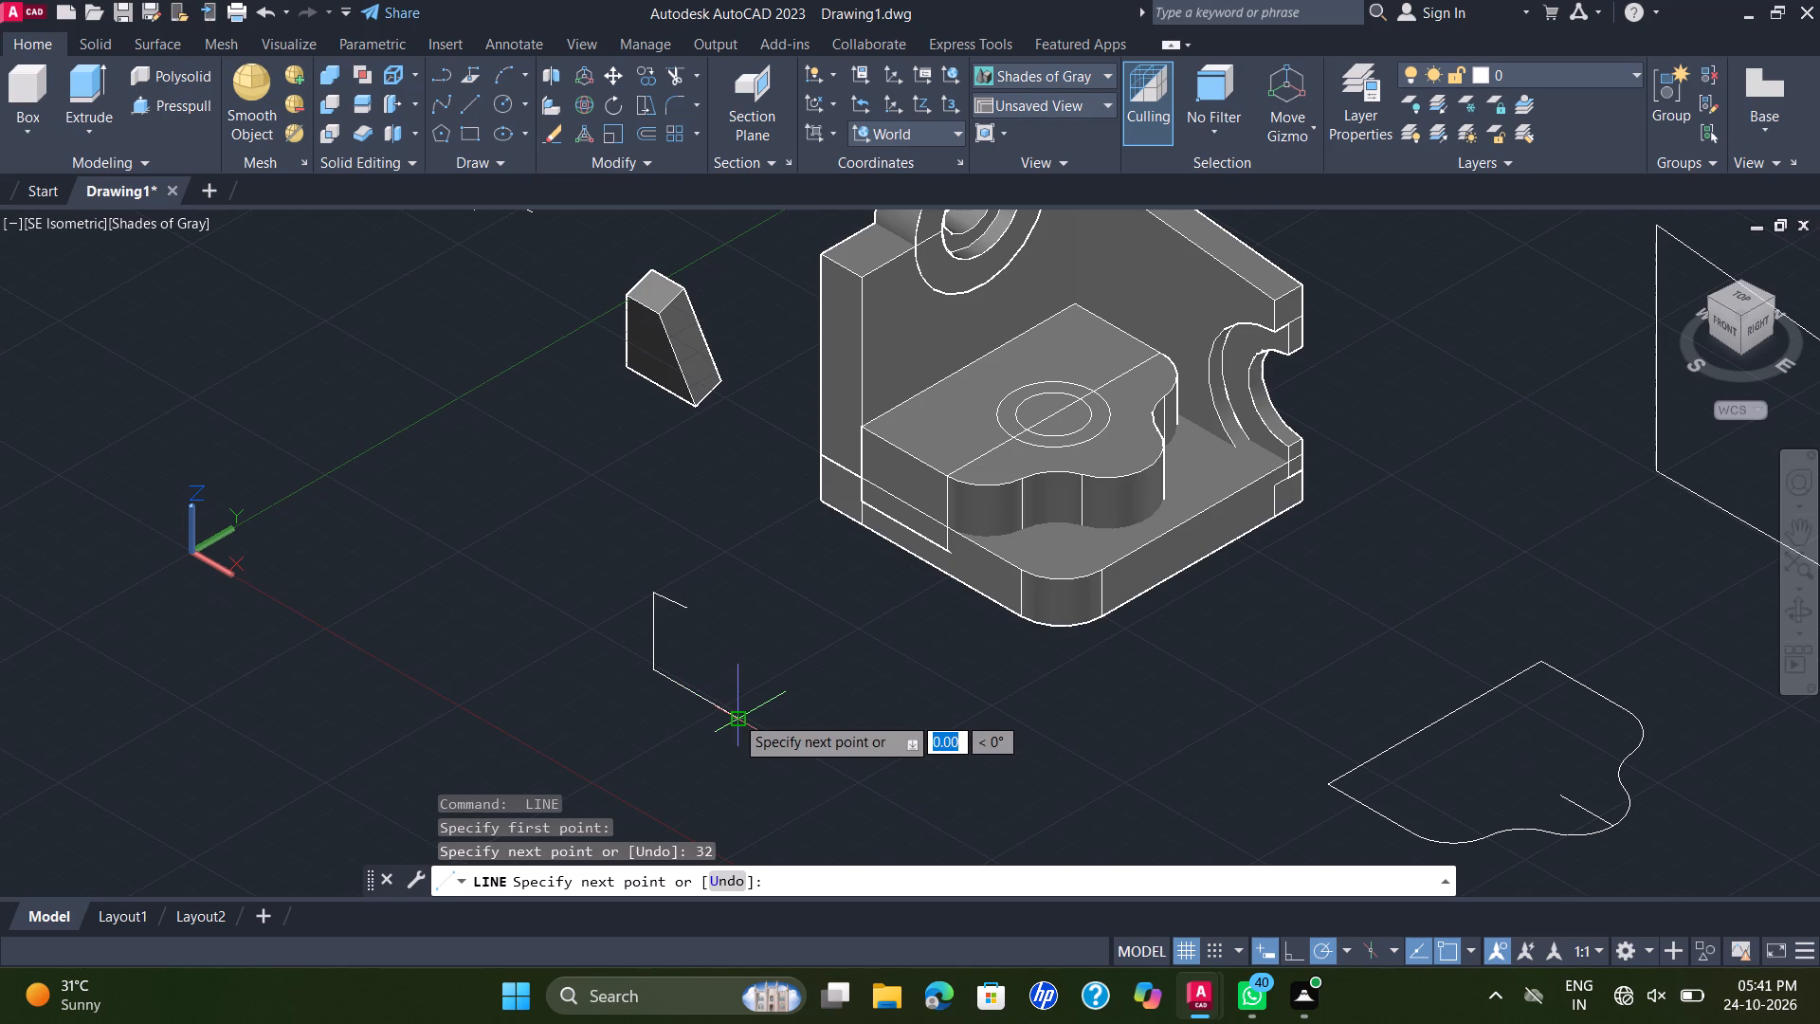
{"action": "left_click", "coordinate": [682, 613]}
{"action": "key", "text": "Escape"}
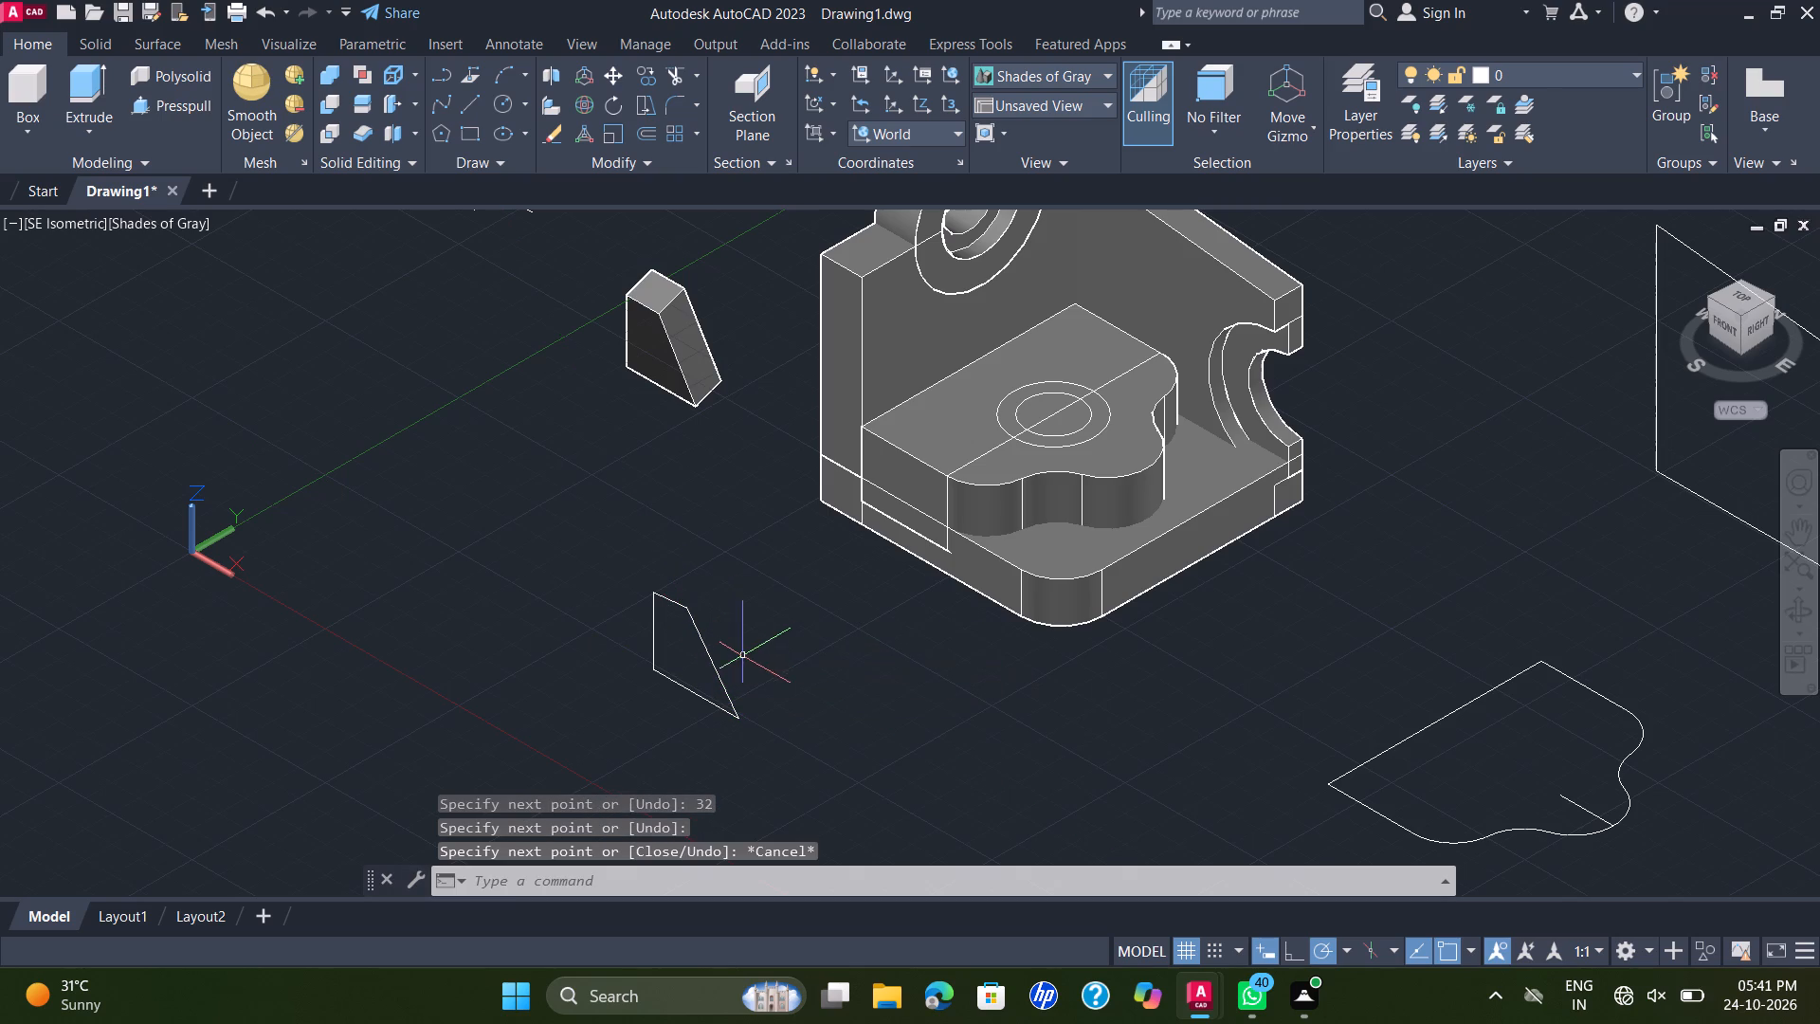
Join the four lines of the new wedge profile into one polyline.
{"action": "left_click", "coordinate": [747, 565]}
{"action": "left_click", "coordinate": [619, 757]}
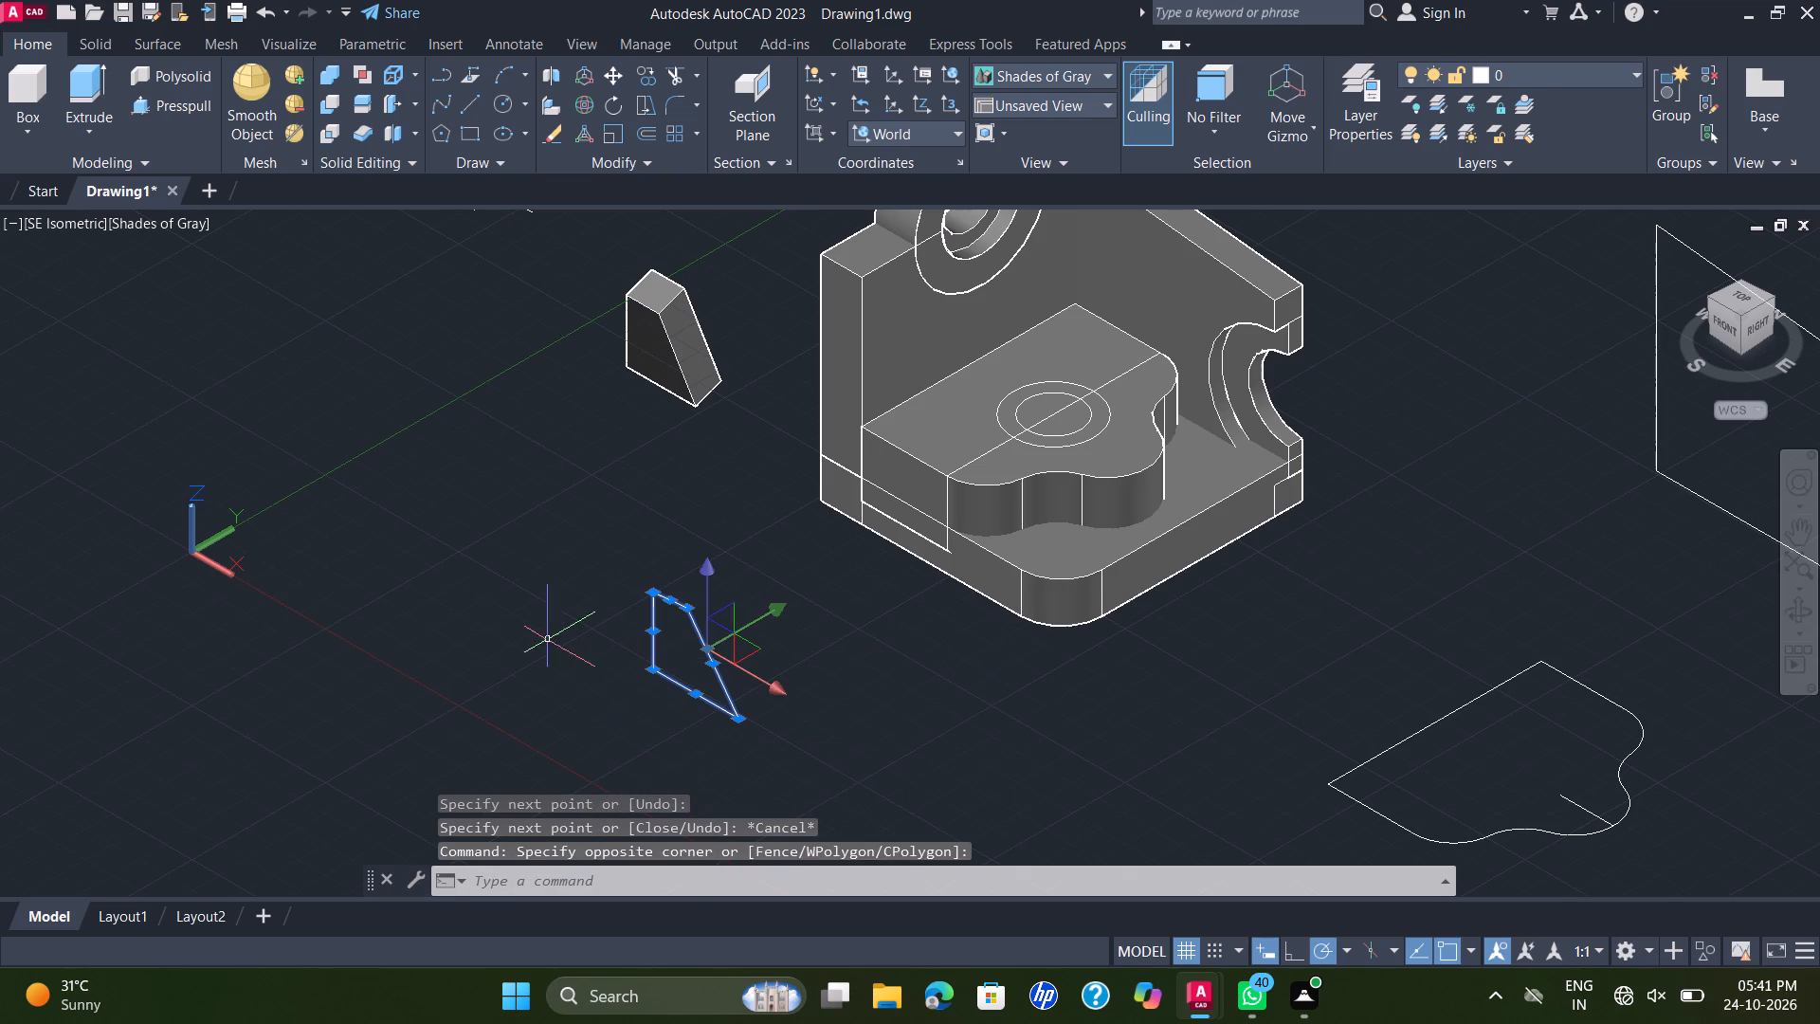
{"action": "key", "text": "j"}
{"action": "key", "text": "Return"}
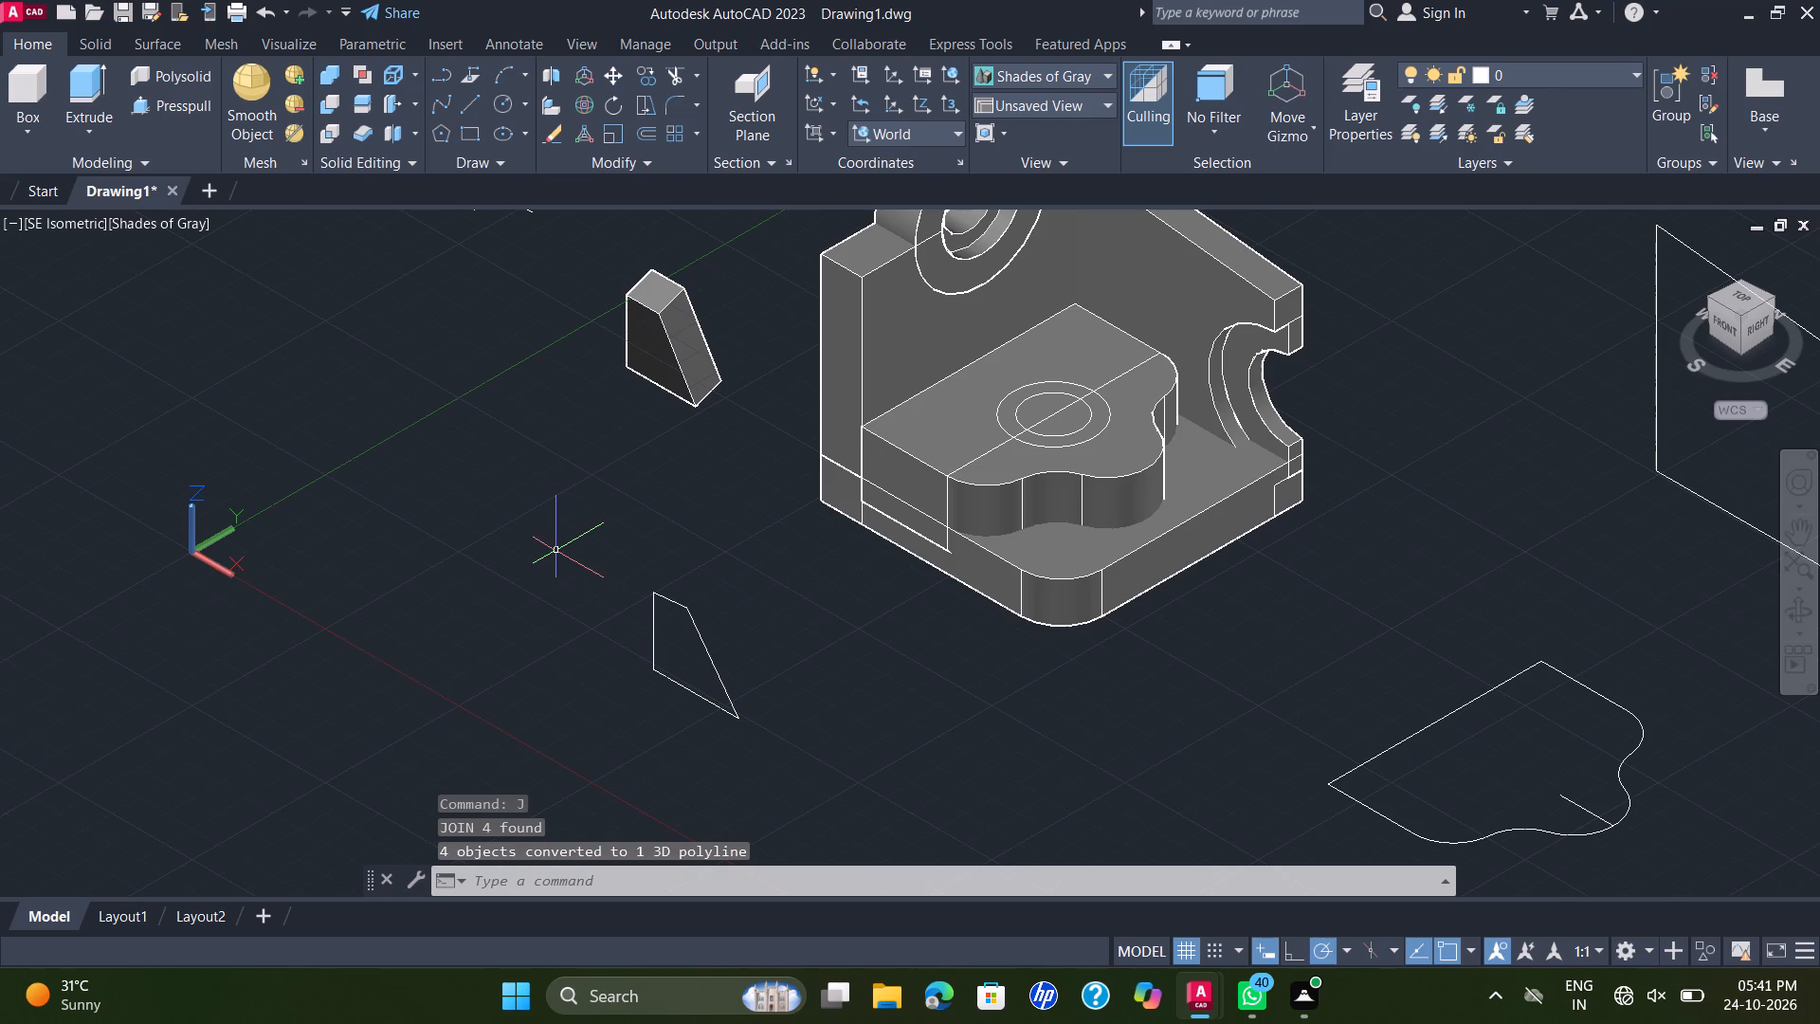
Erase the existing wedge solid.
{"action": "left_click", "coordinate": [654, 333]}
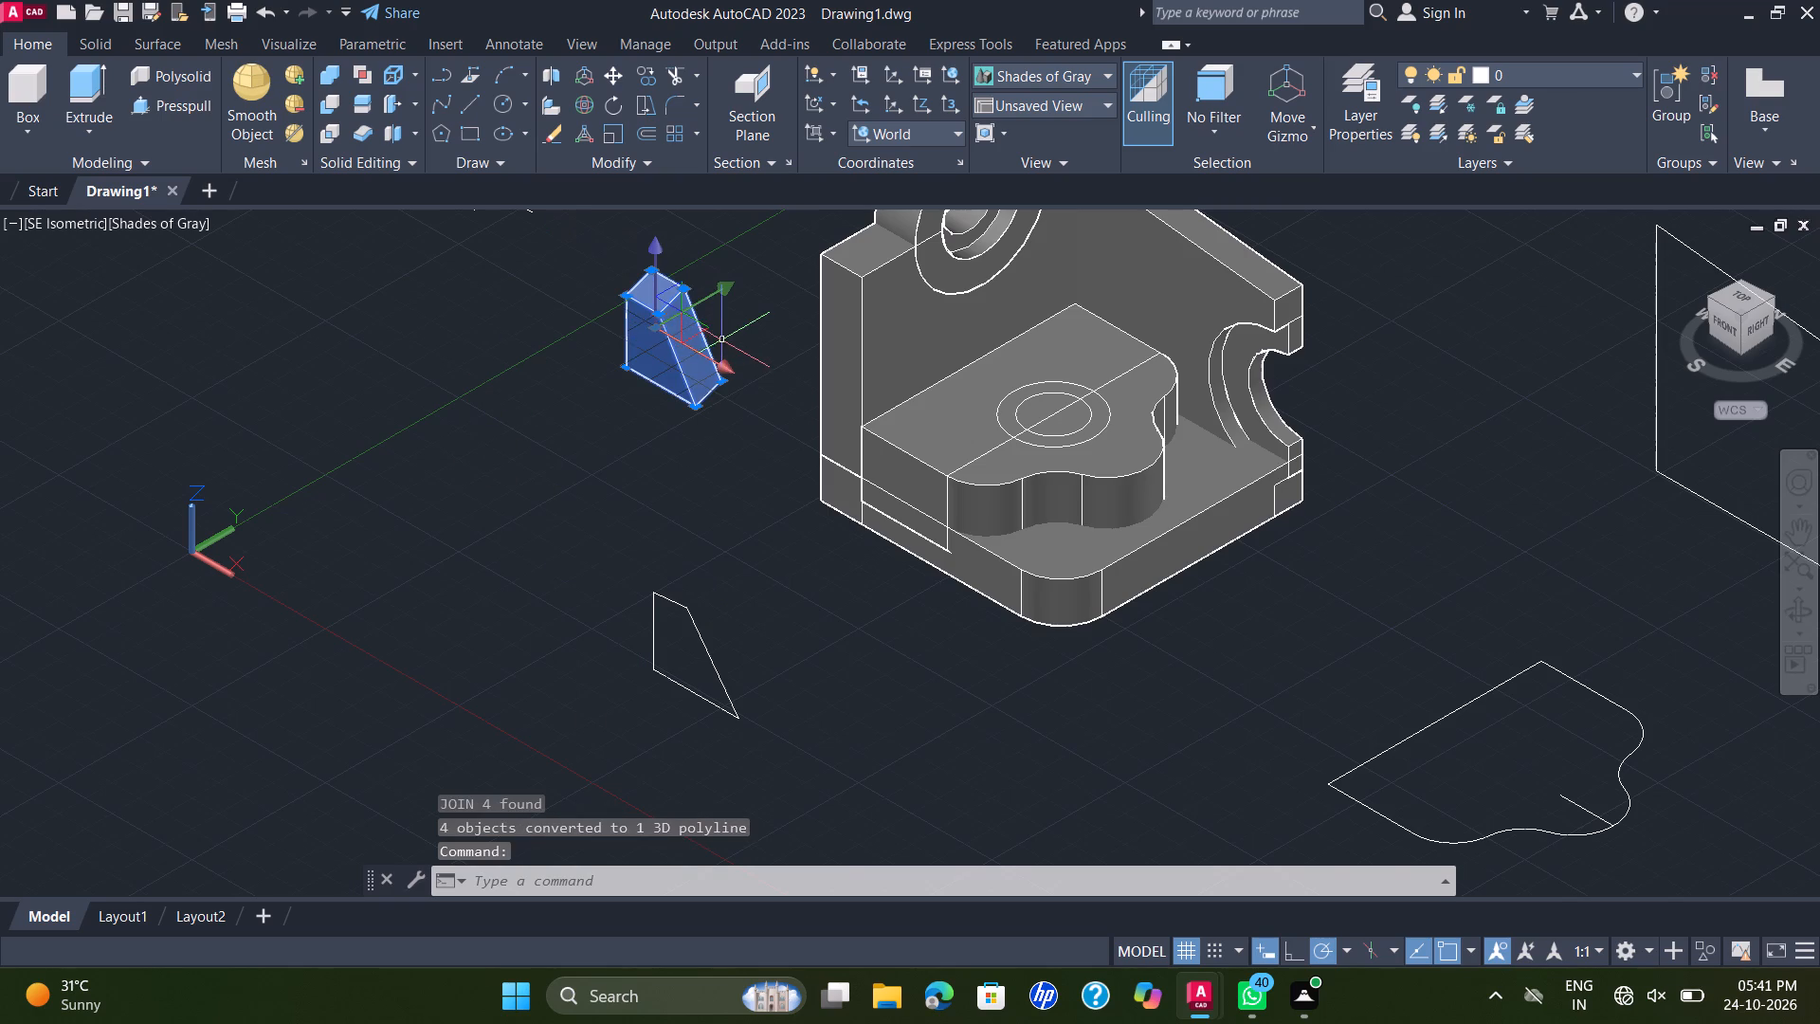
{"action": "key", "text": "Delete"}
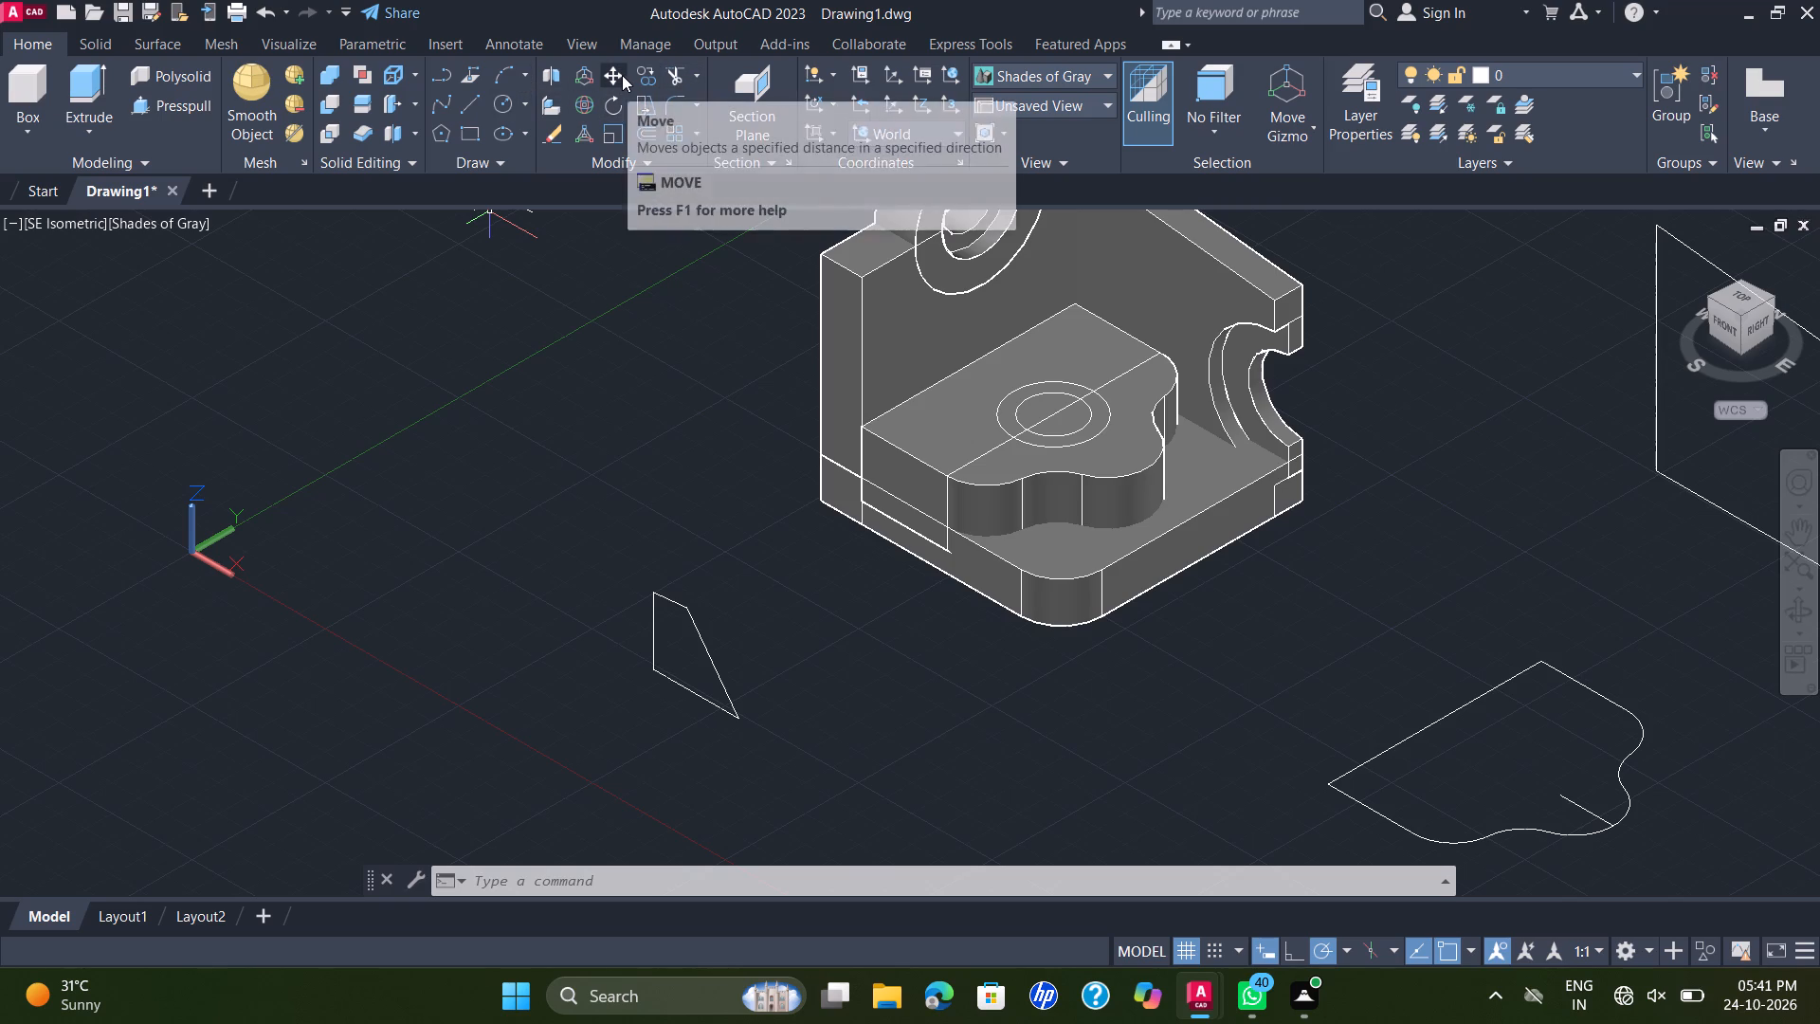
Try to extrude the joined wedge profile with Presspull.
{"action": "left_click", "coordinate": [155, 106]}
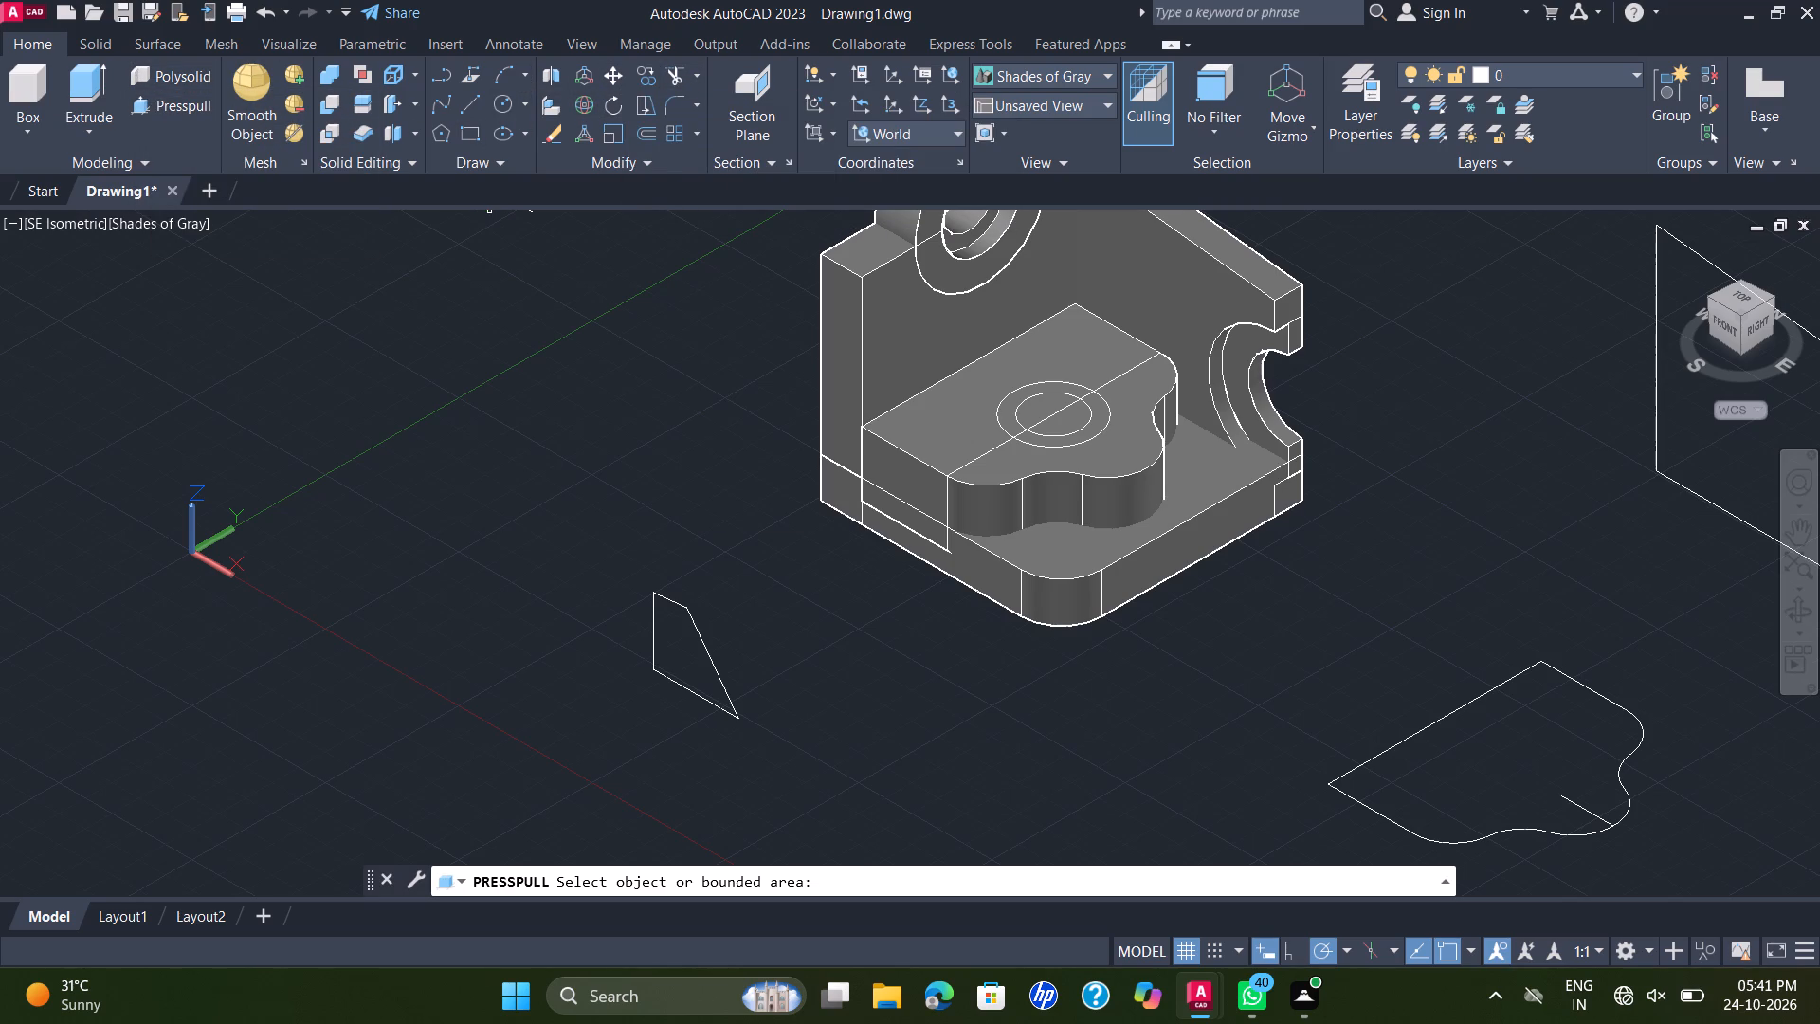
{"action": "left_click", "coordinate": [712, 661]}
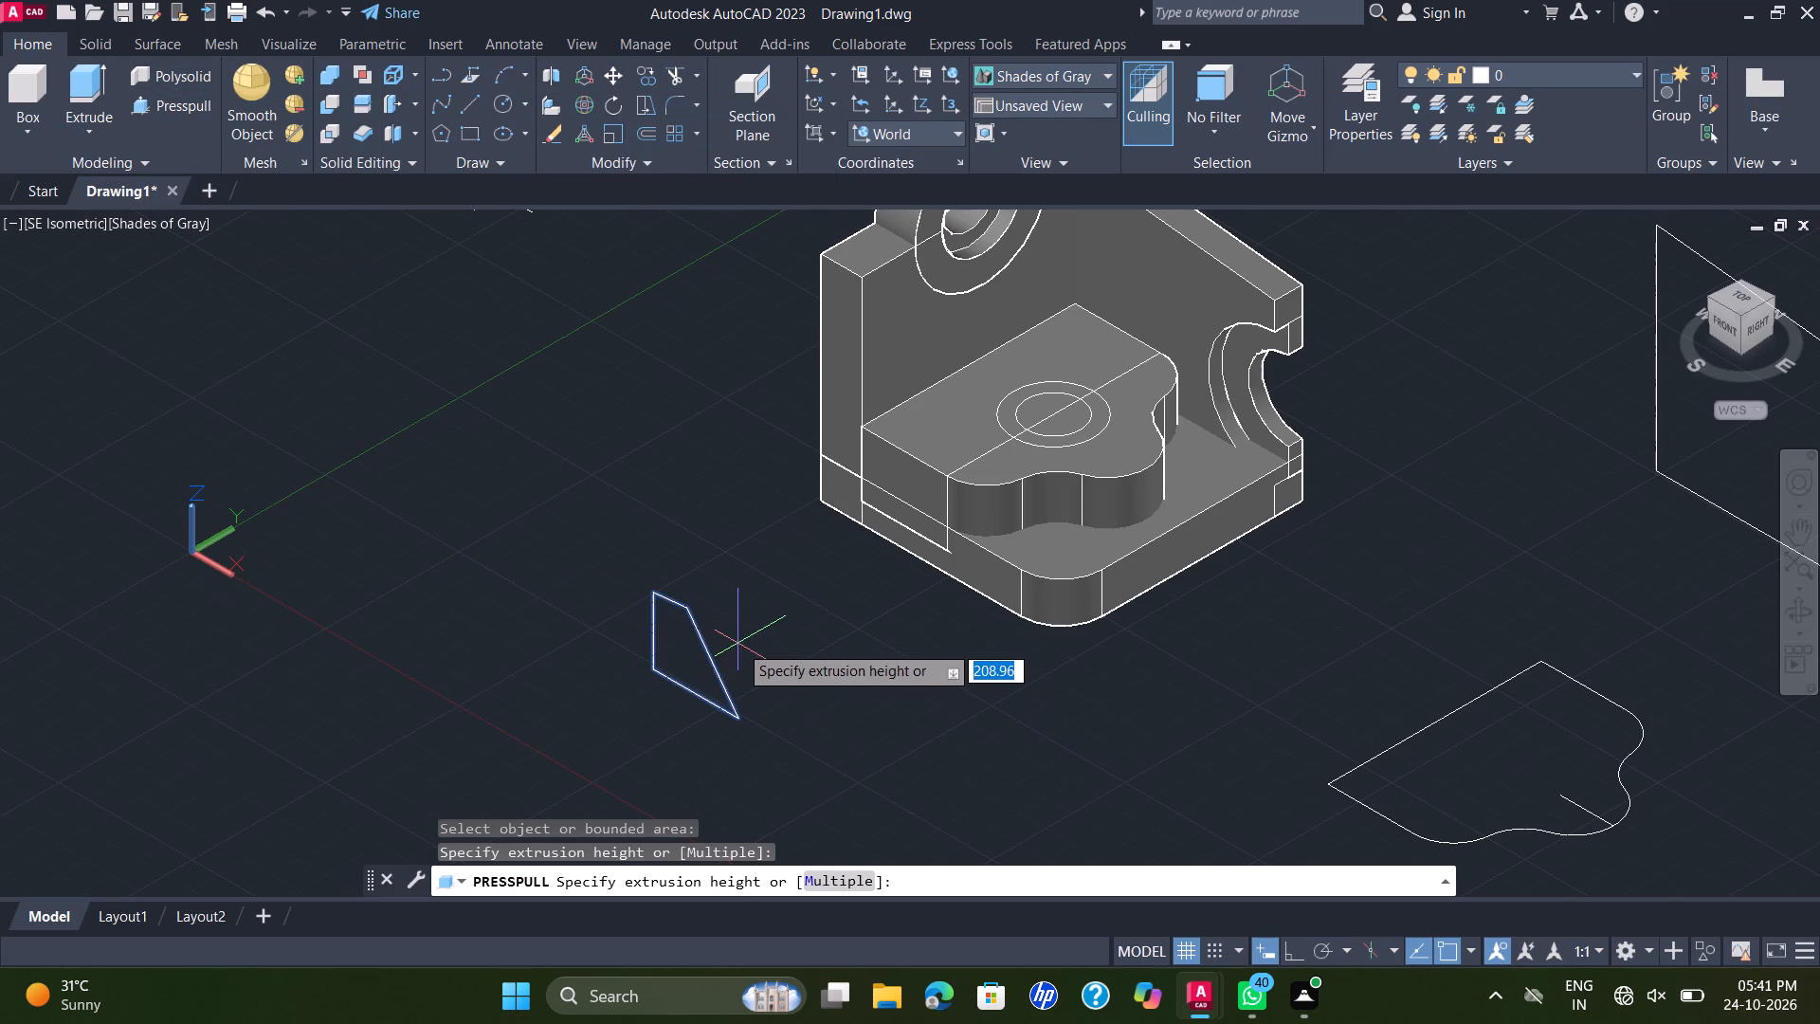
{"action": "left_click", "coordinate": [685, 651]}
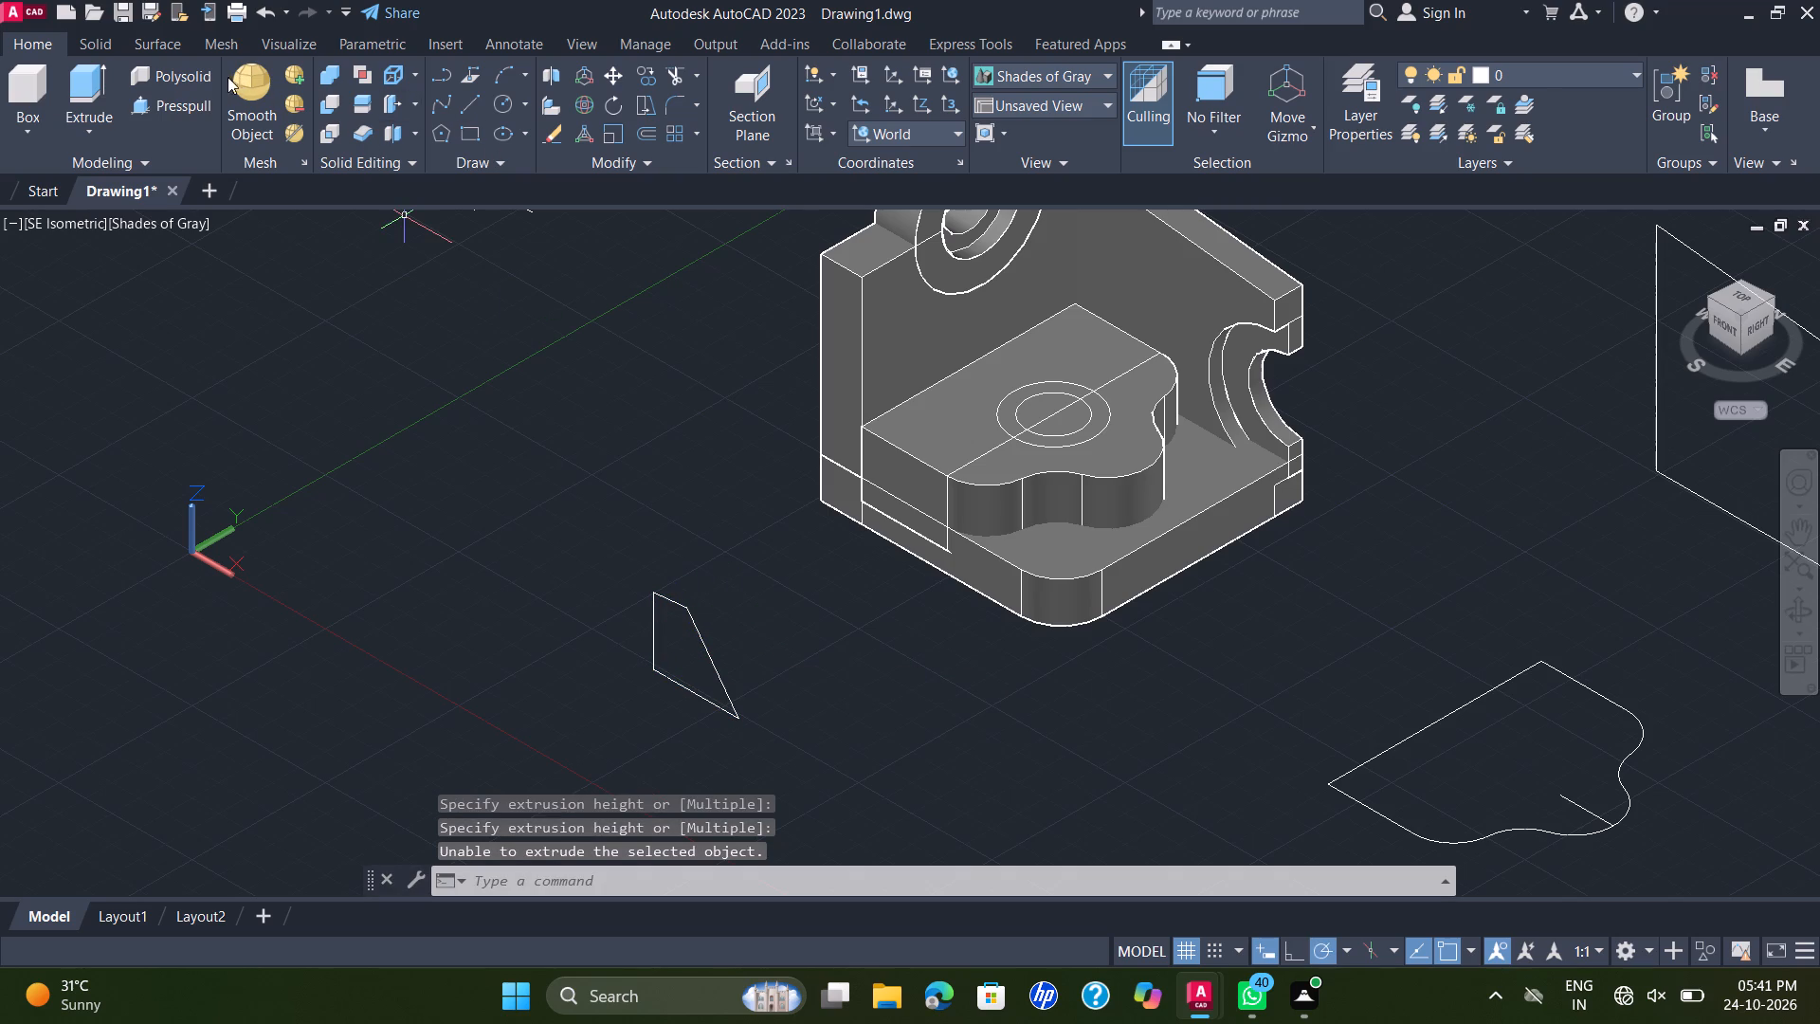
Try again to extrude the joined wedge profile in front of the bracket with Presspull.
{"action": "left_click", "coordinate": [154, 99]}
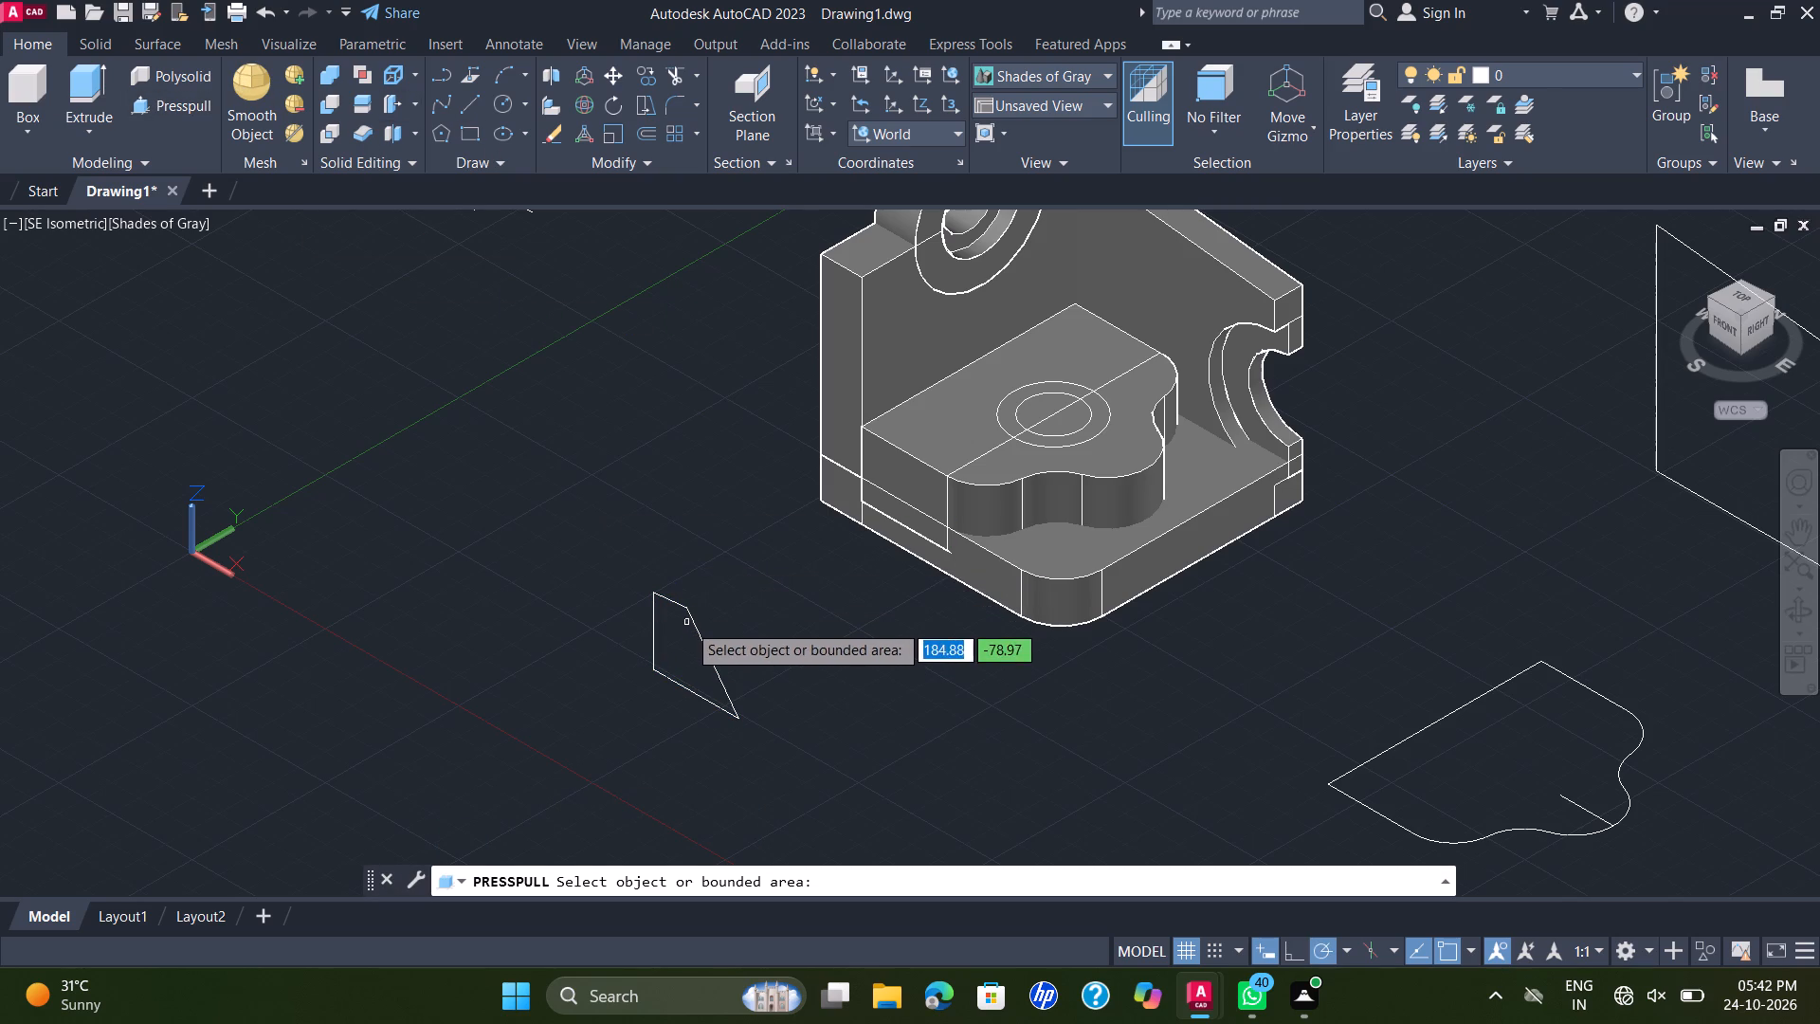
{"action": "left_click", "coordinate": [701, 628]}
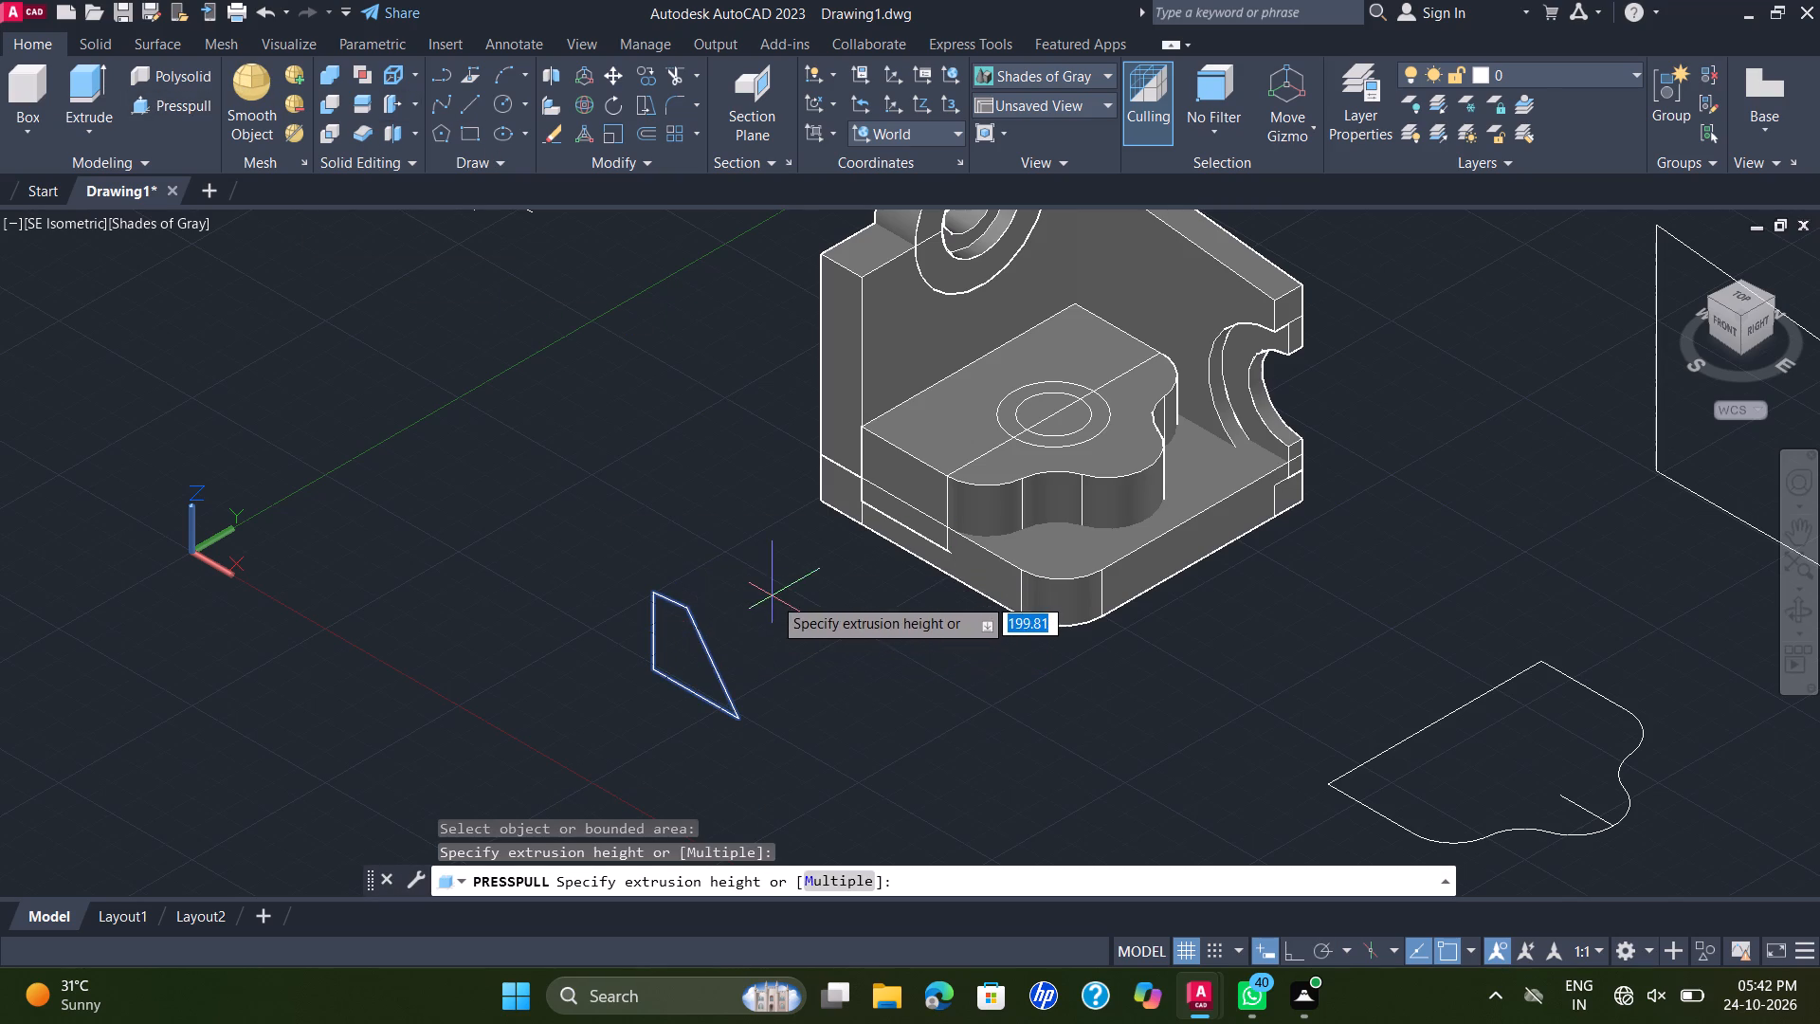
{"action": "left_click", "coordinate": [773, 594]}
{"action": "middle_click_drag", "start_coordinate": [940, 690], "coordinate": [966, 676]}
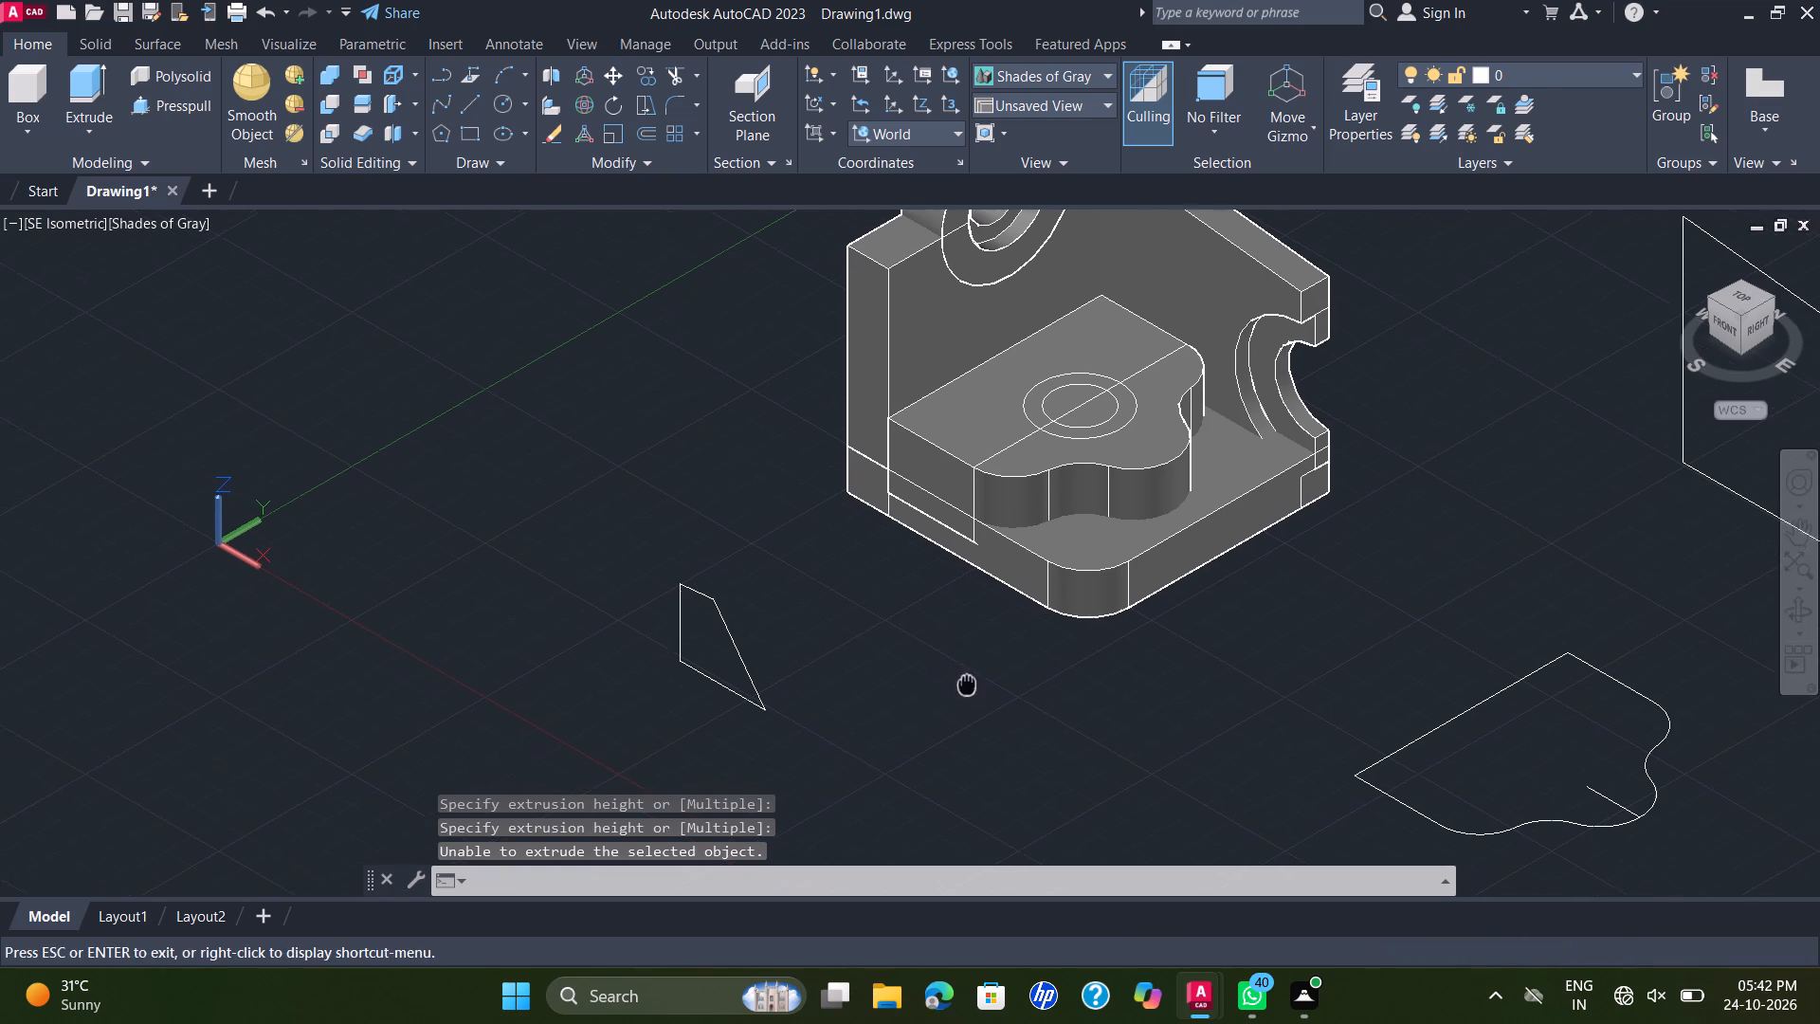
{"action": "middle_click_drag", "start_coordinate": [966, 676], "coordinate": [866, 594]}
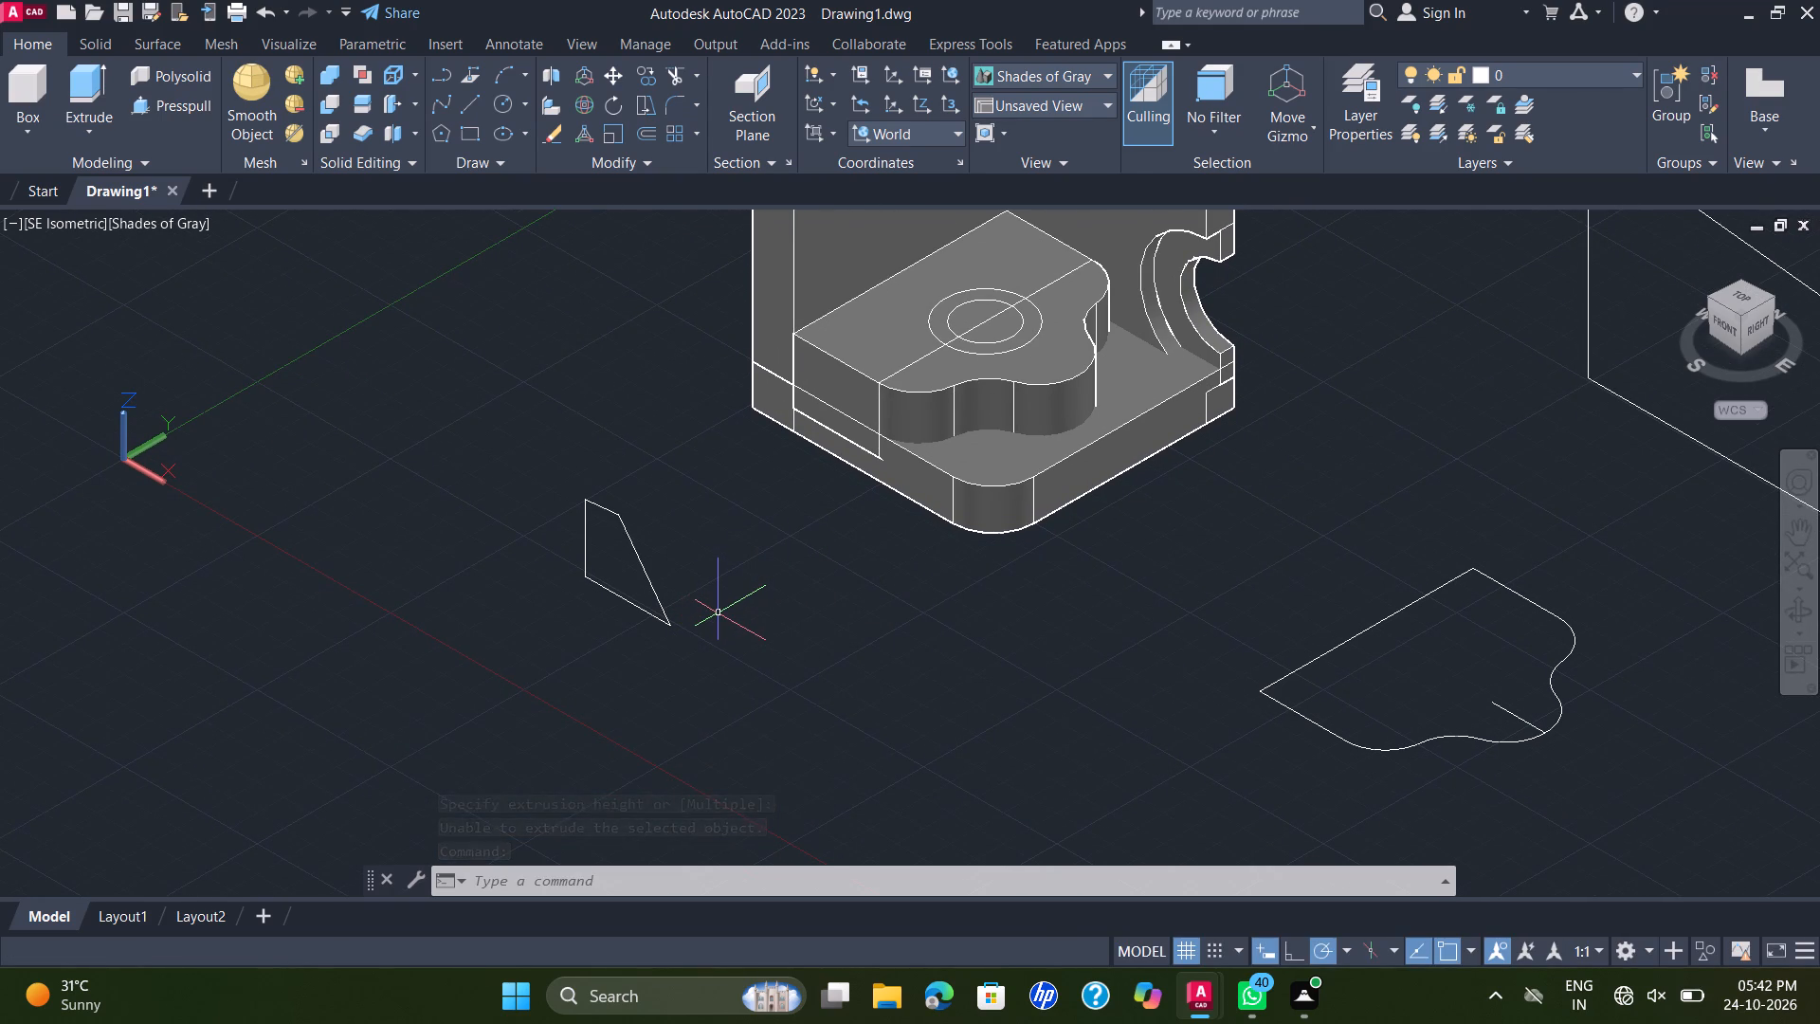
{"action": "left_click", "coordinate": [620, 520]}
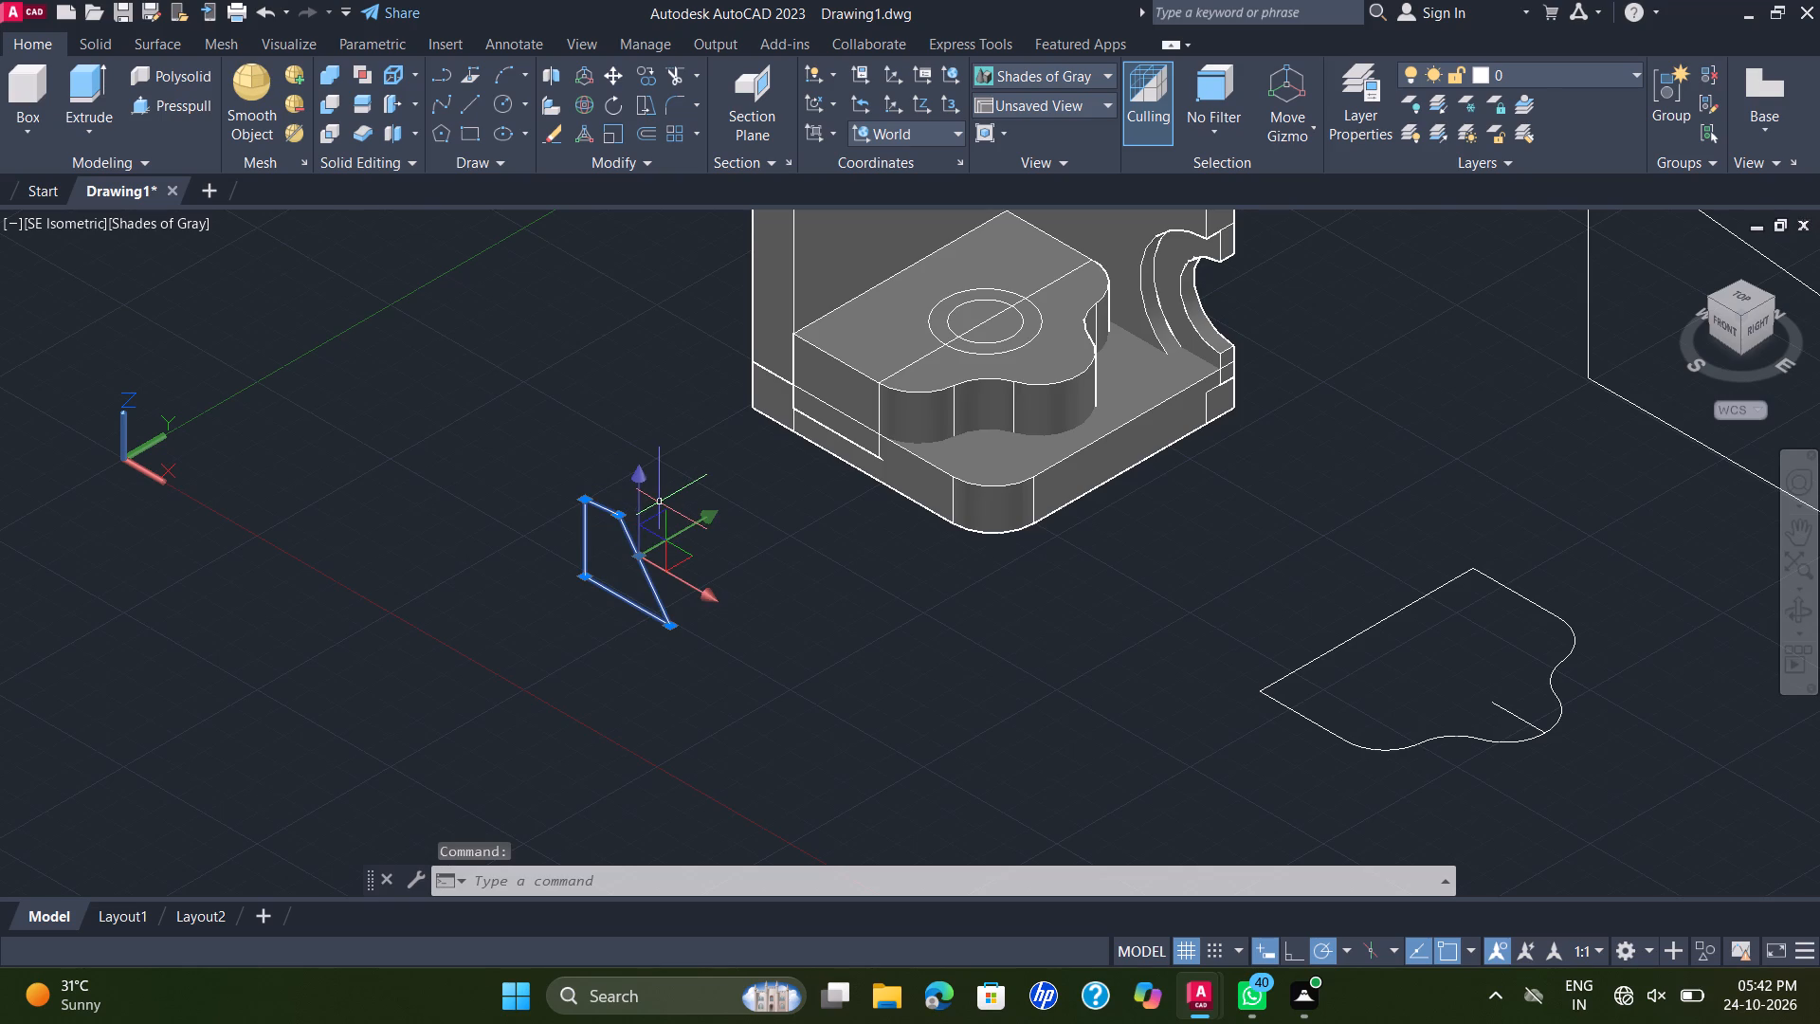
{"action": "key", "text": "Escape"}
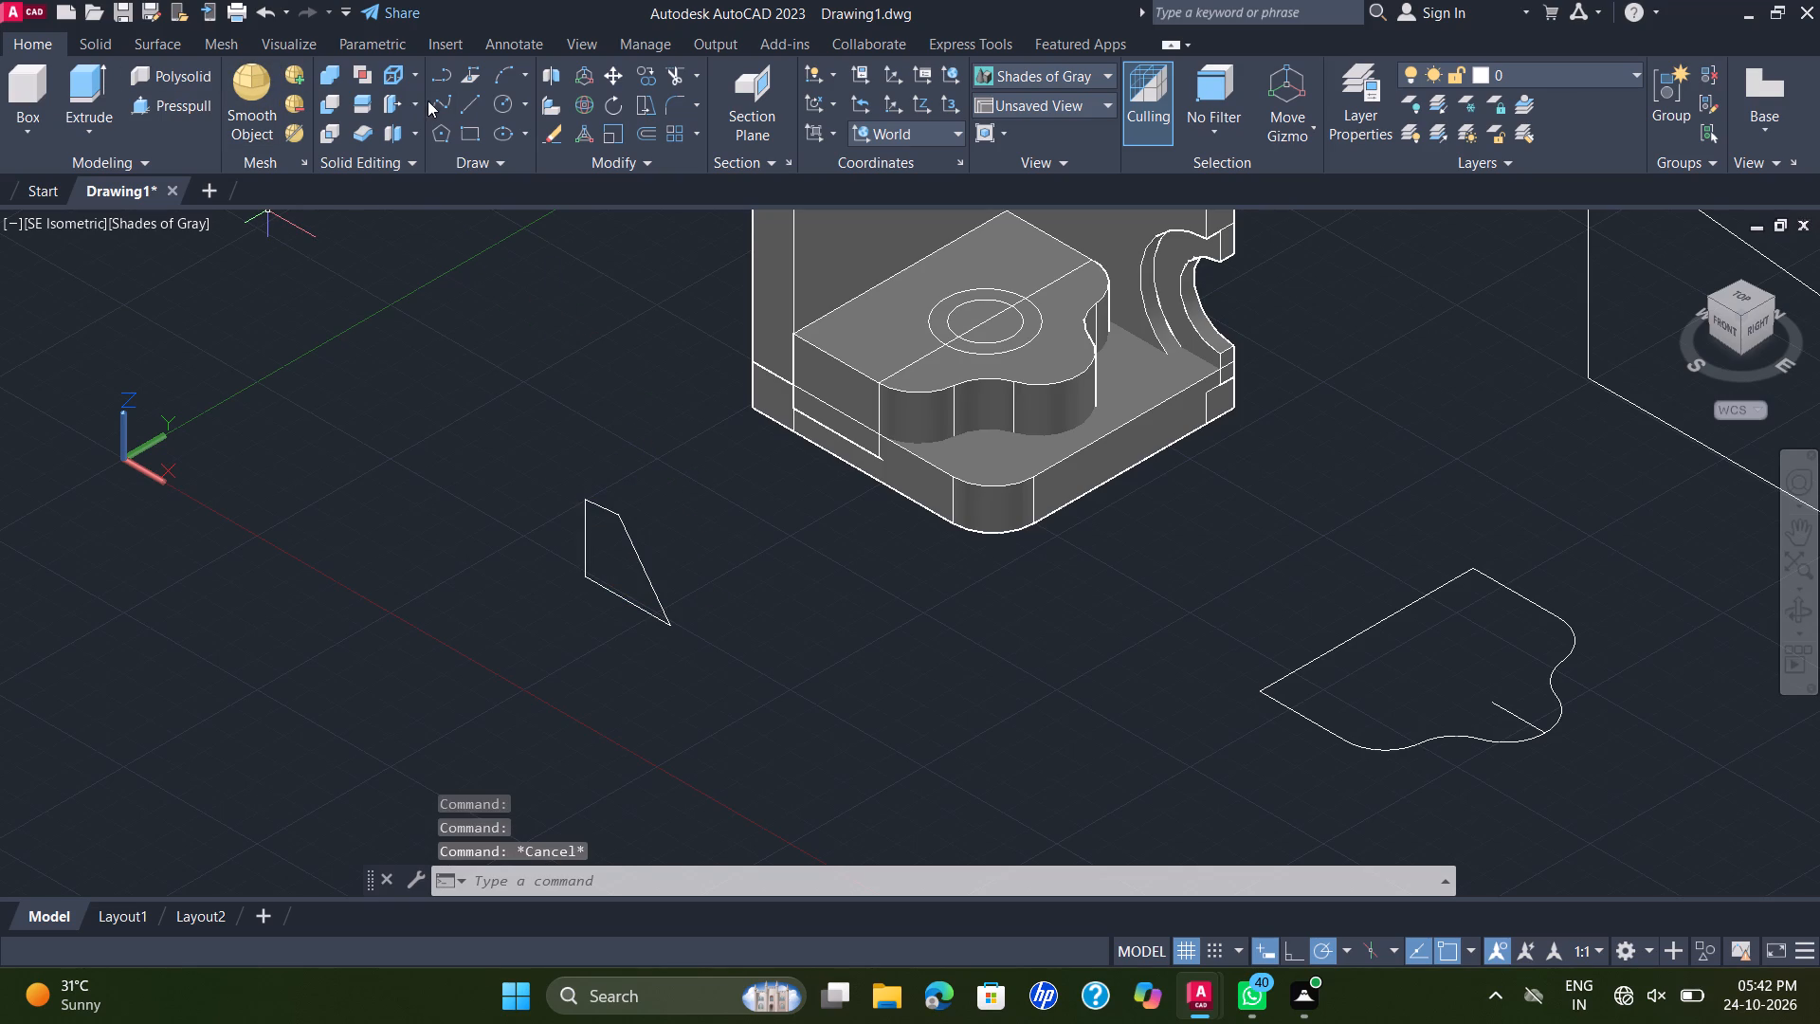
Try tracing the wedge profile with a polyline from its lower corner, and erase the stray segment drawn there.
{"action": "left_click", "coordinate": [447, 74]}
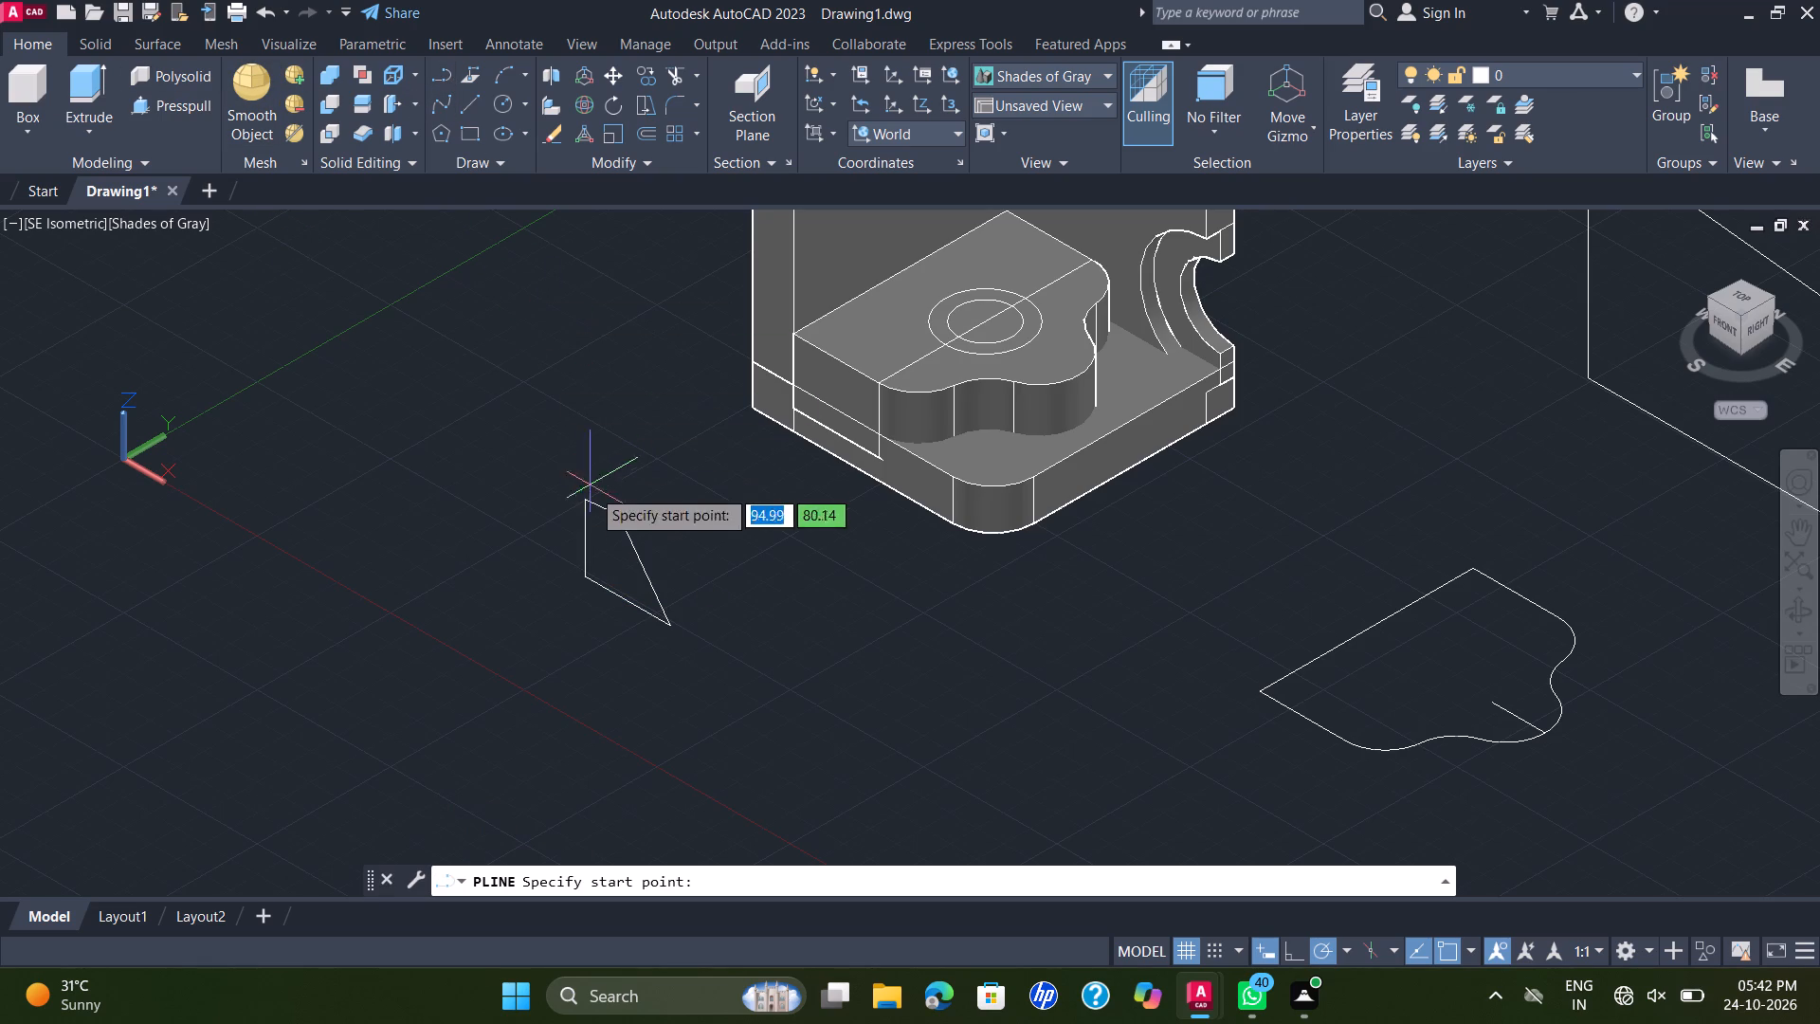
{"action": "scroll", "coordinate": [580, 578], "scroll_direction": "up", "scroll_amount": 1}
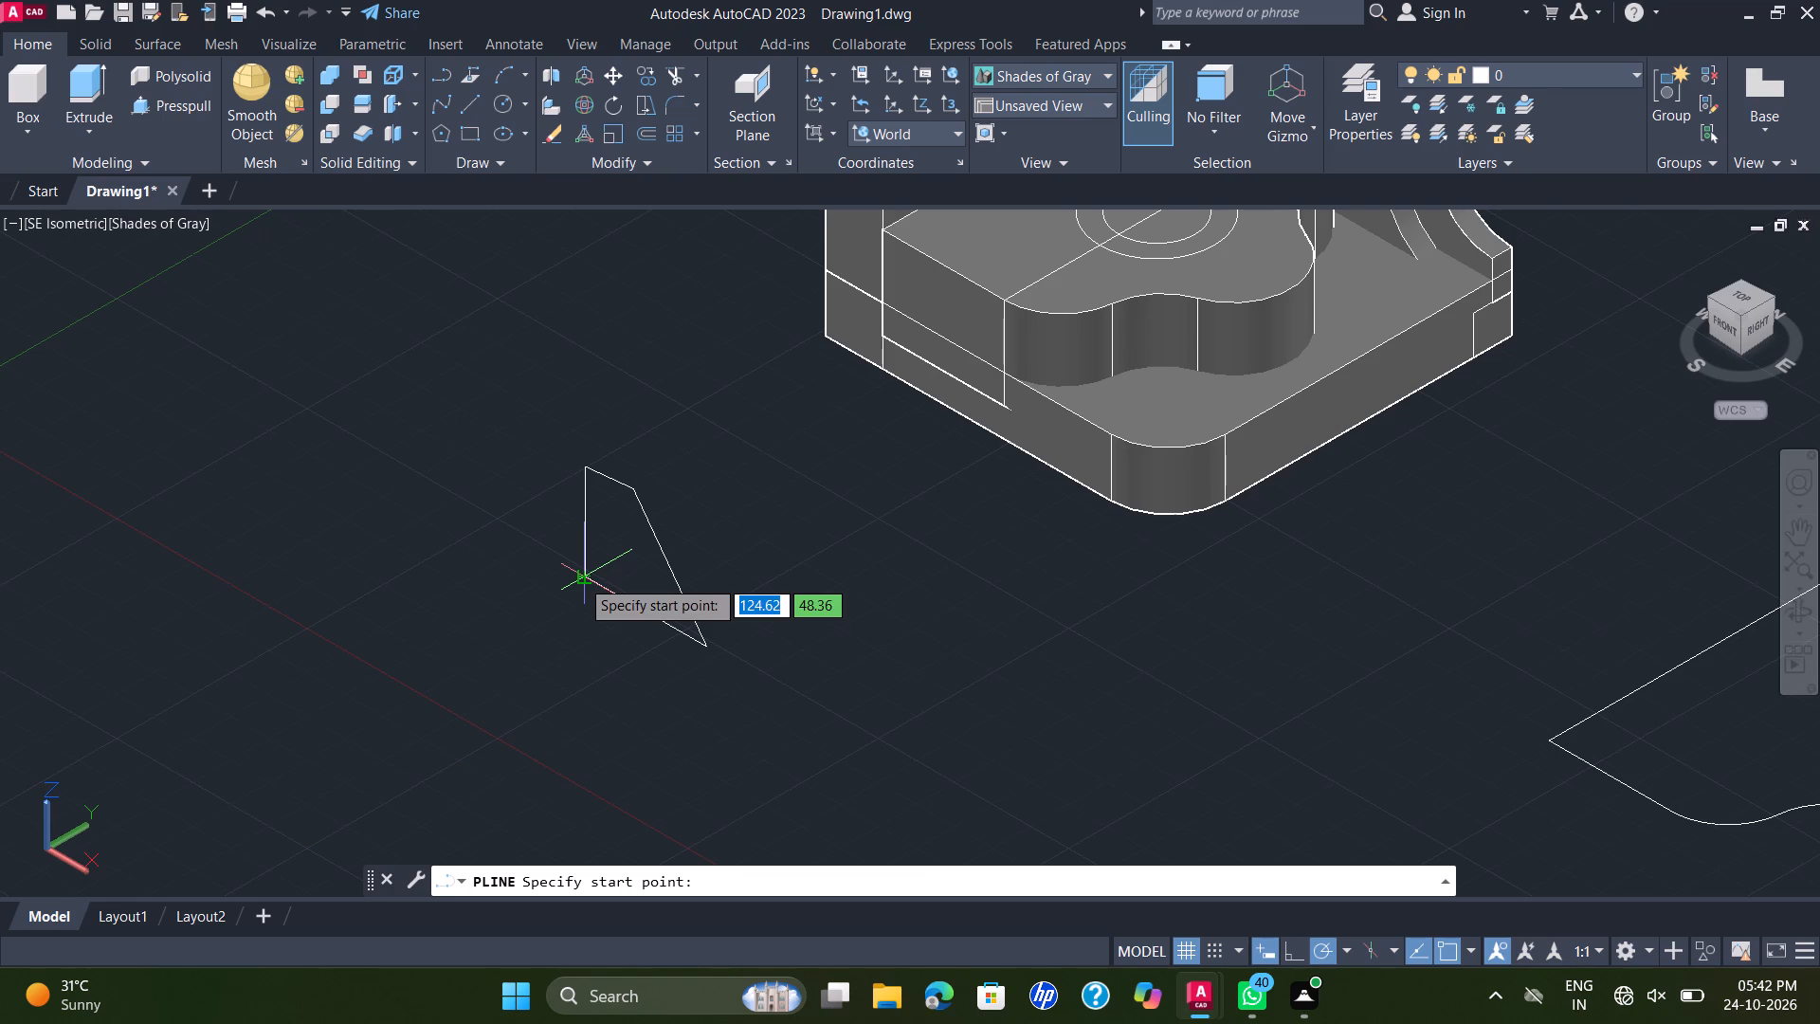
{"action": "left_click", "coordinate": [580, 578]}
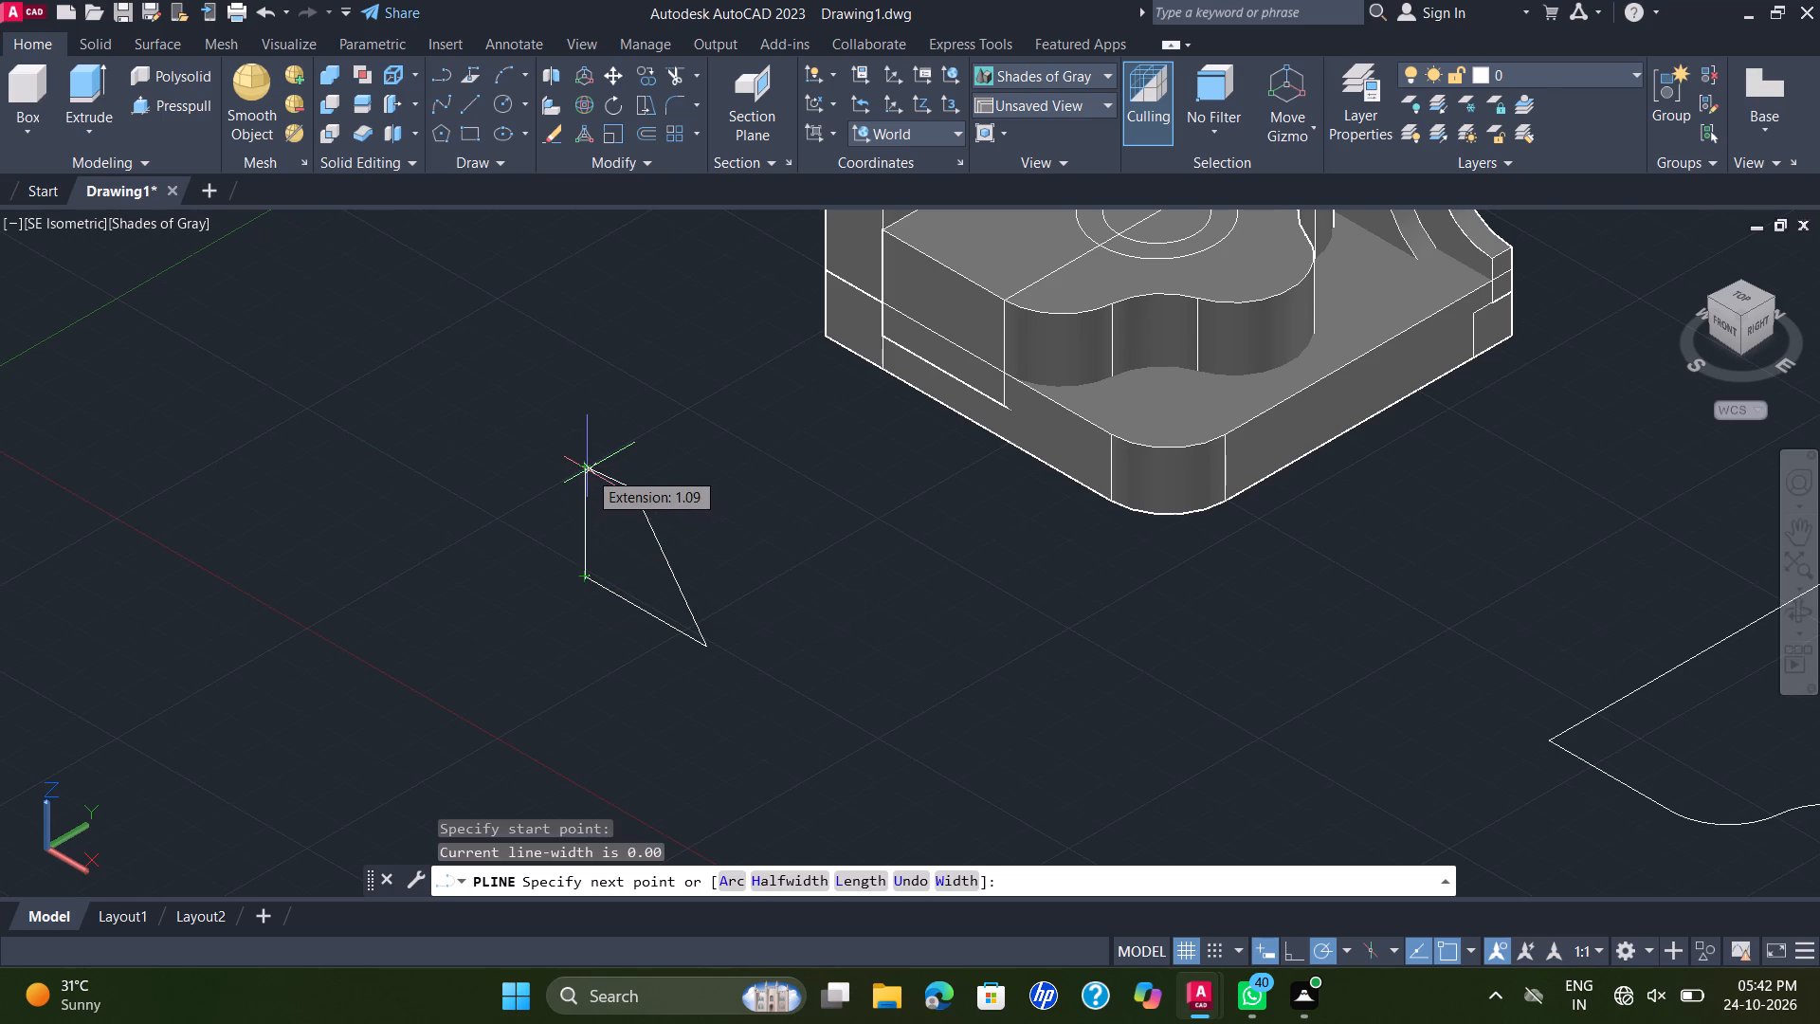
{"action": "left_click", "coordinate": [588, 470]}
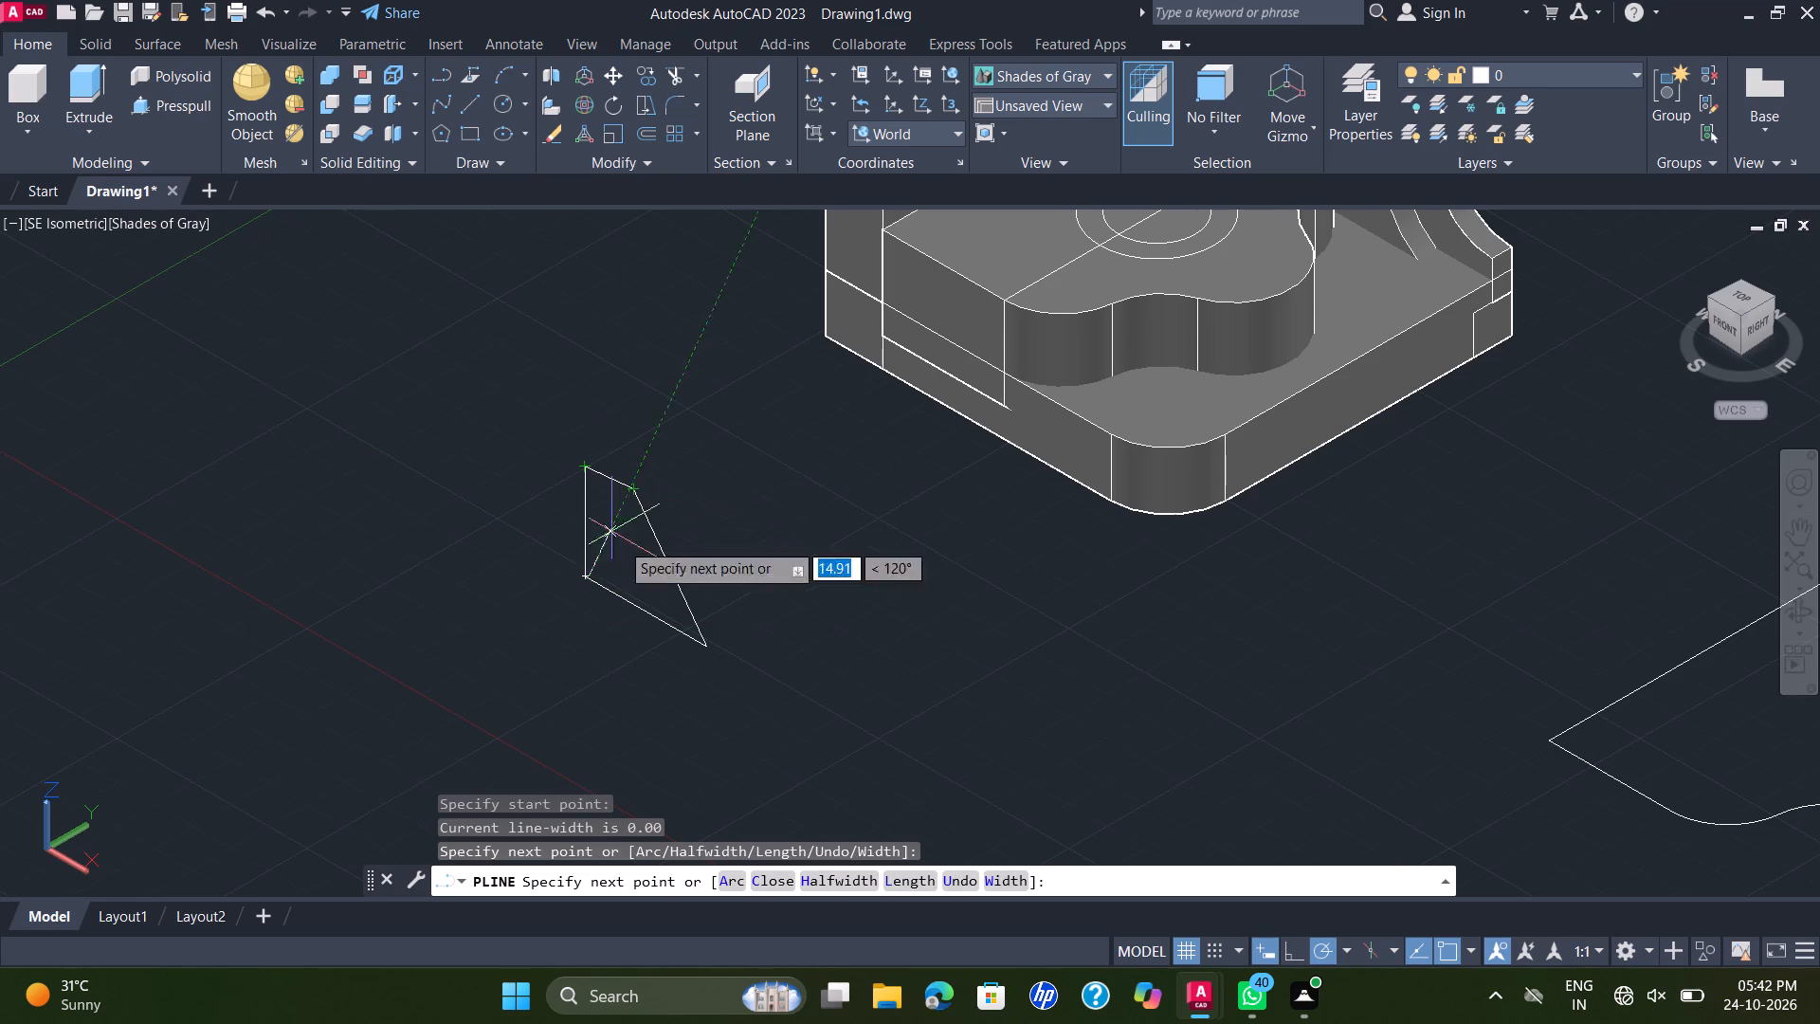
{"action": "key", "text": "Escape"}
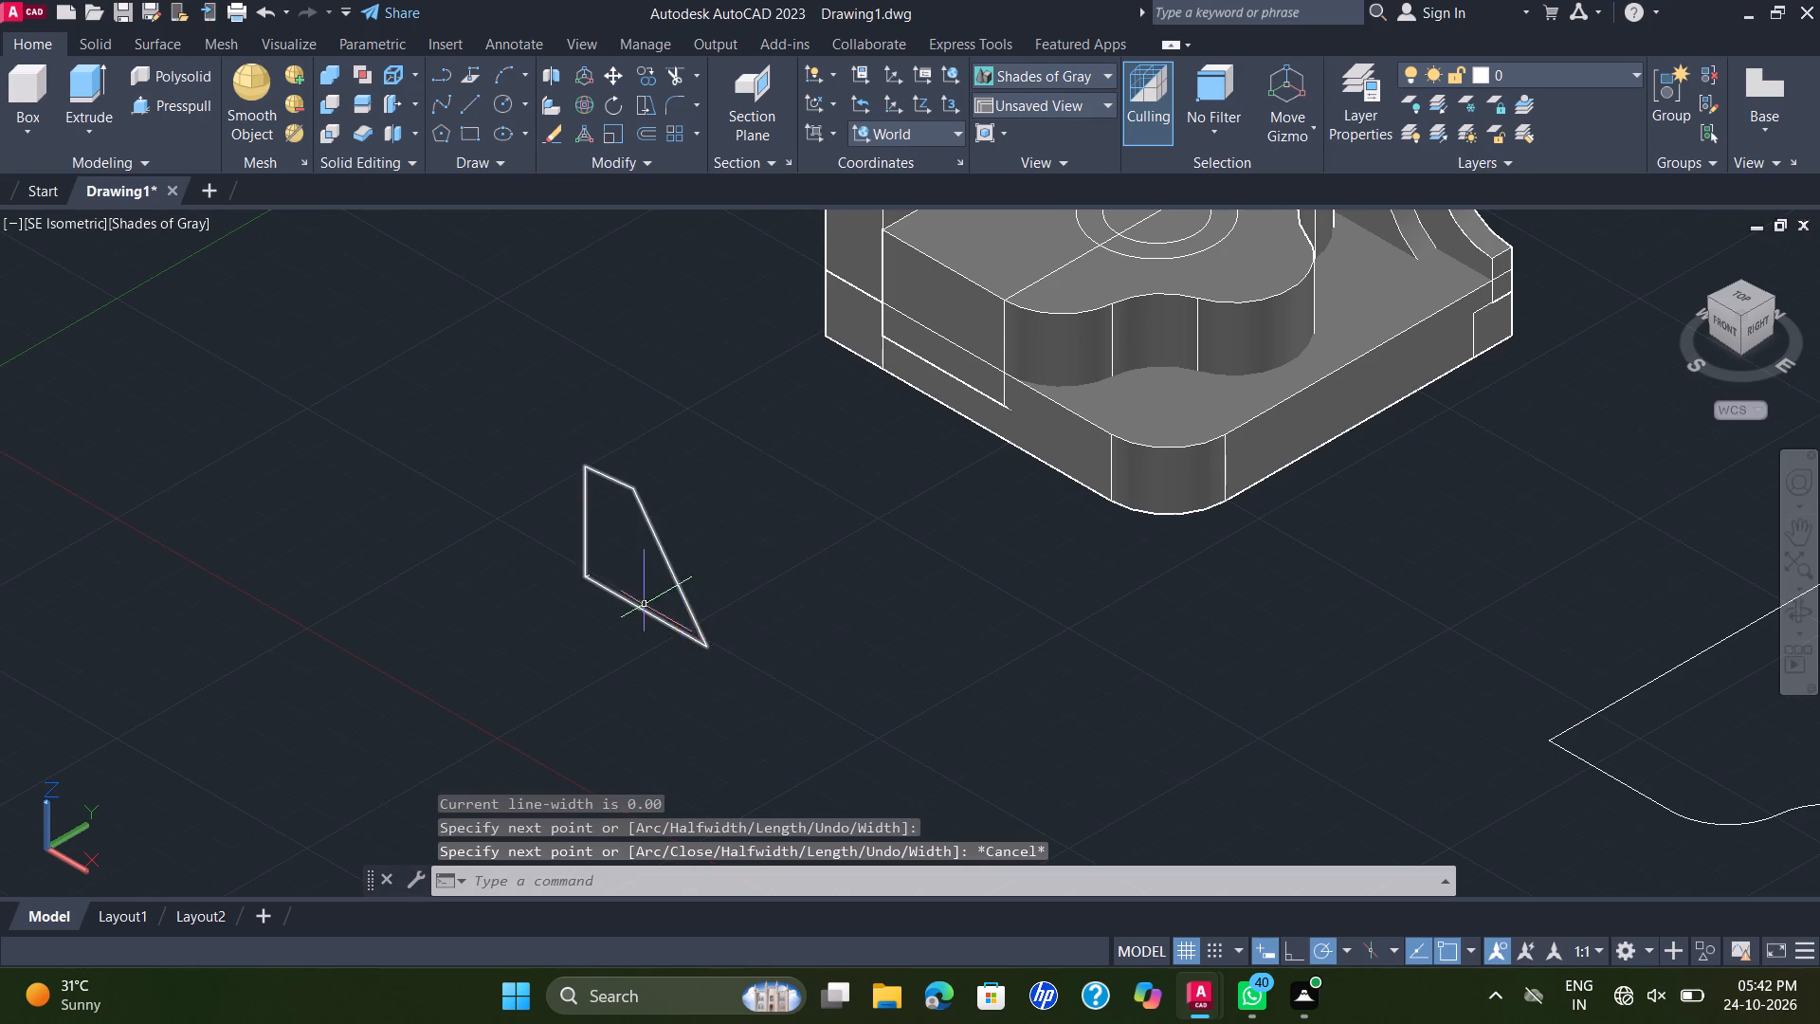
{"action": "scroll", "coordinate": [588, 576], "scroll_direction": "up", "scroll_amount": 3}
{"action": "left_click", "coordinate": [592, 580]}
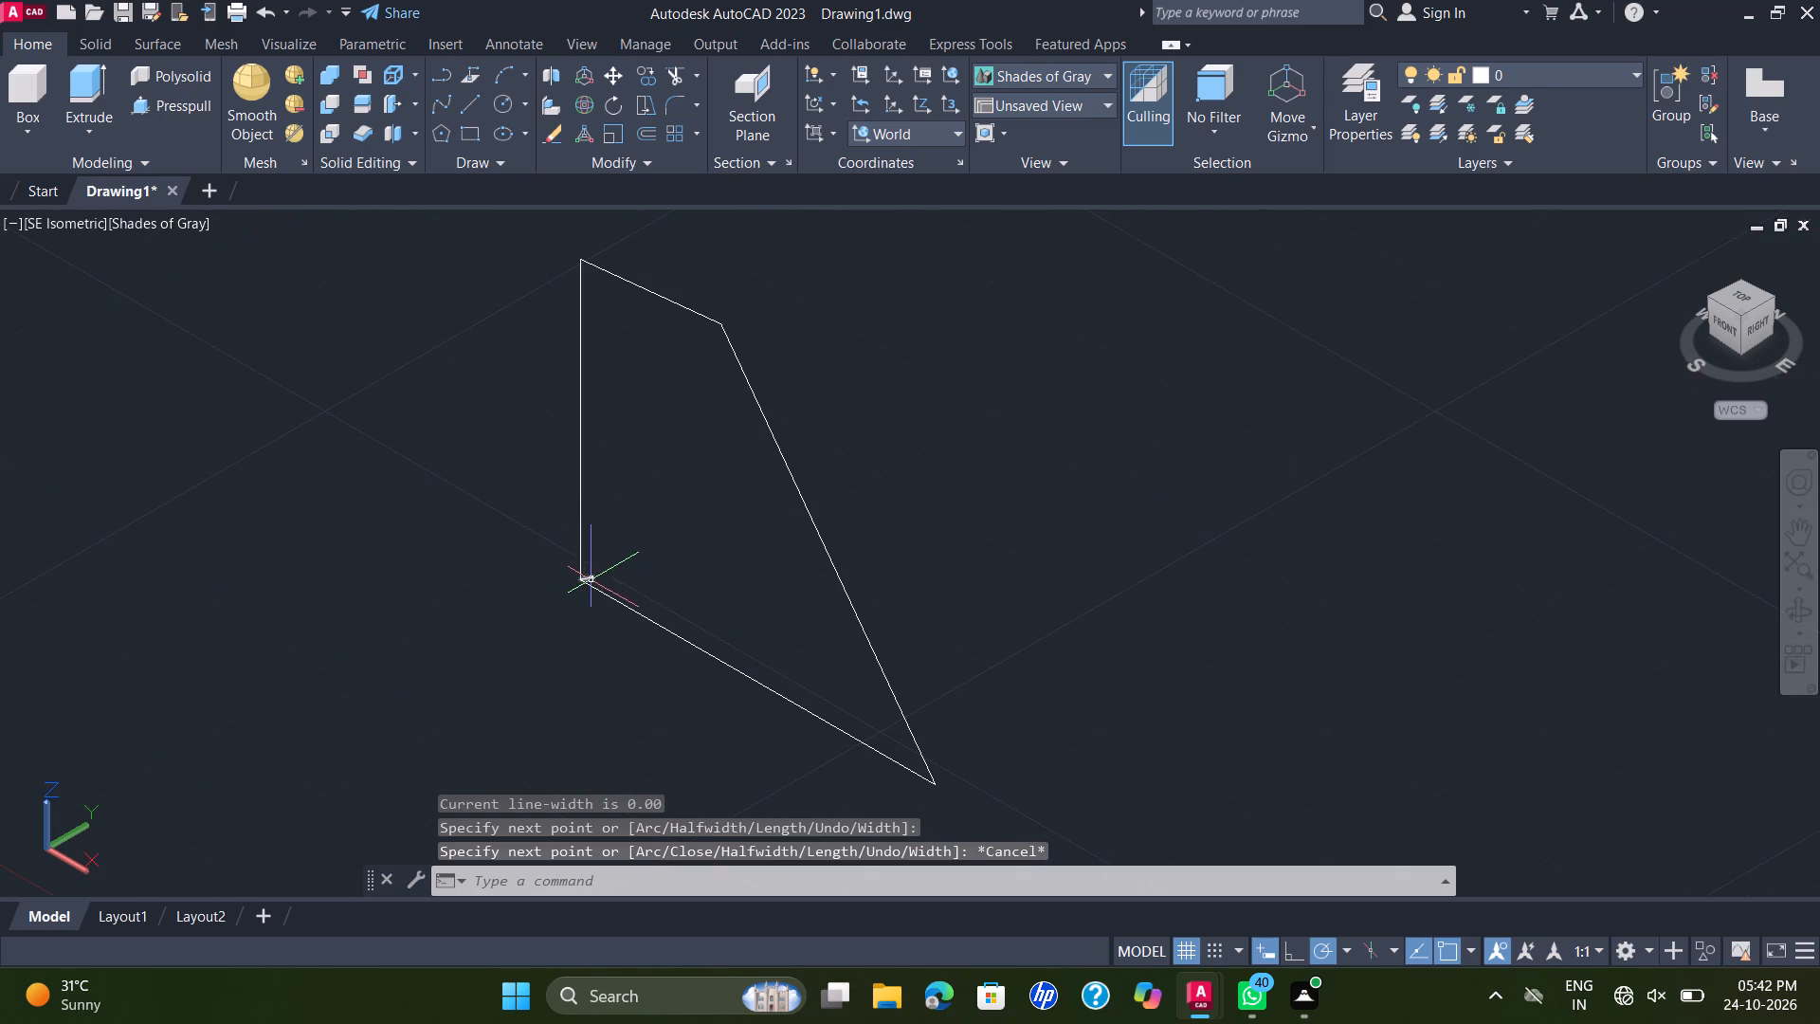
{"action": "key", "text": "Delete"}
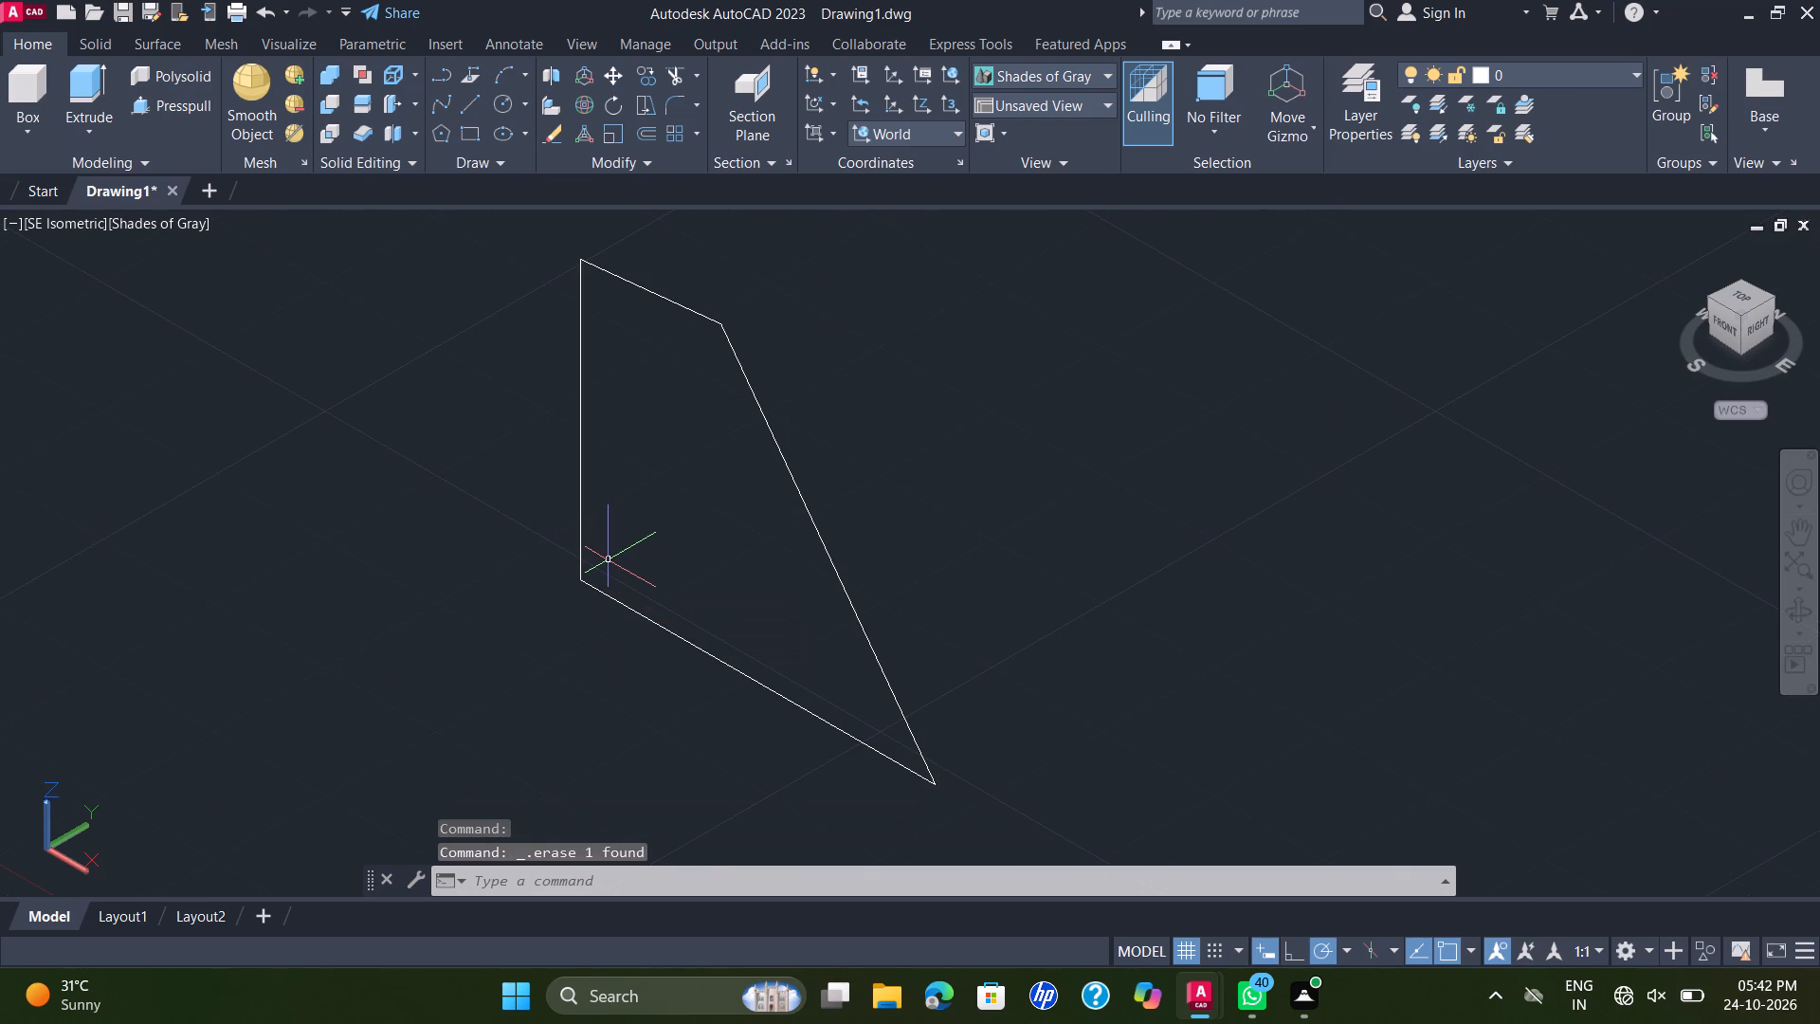
Erase the construction line crossing the lobed block's top face through the concentric circles.
{"action": "scroll", "coordinate": [740, 500], "scroll_direction": "down", "scroll_amount": 2}
{"action": "scroll", "coordinate": [823, 496], "scroll_direction": "down", "scroll_amount": 1}
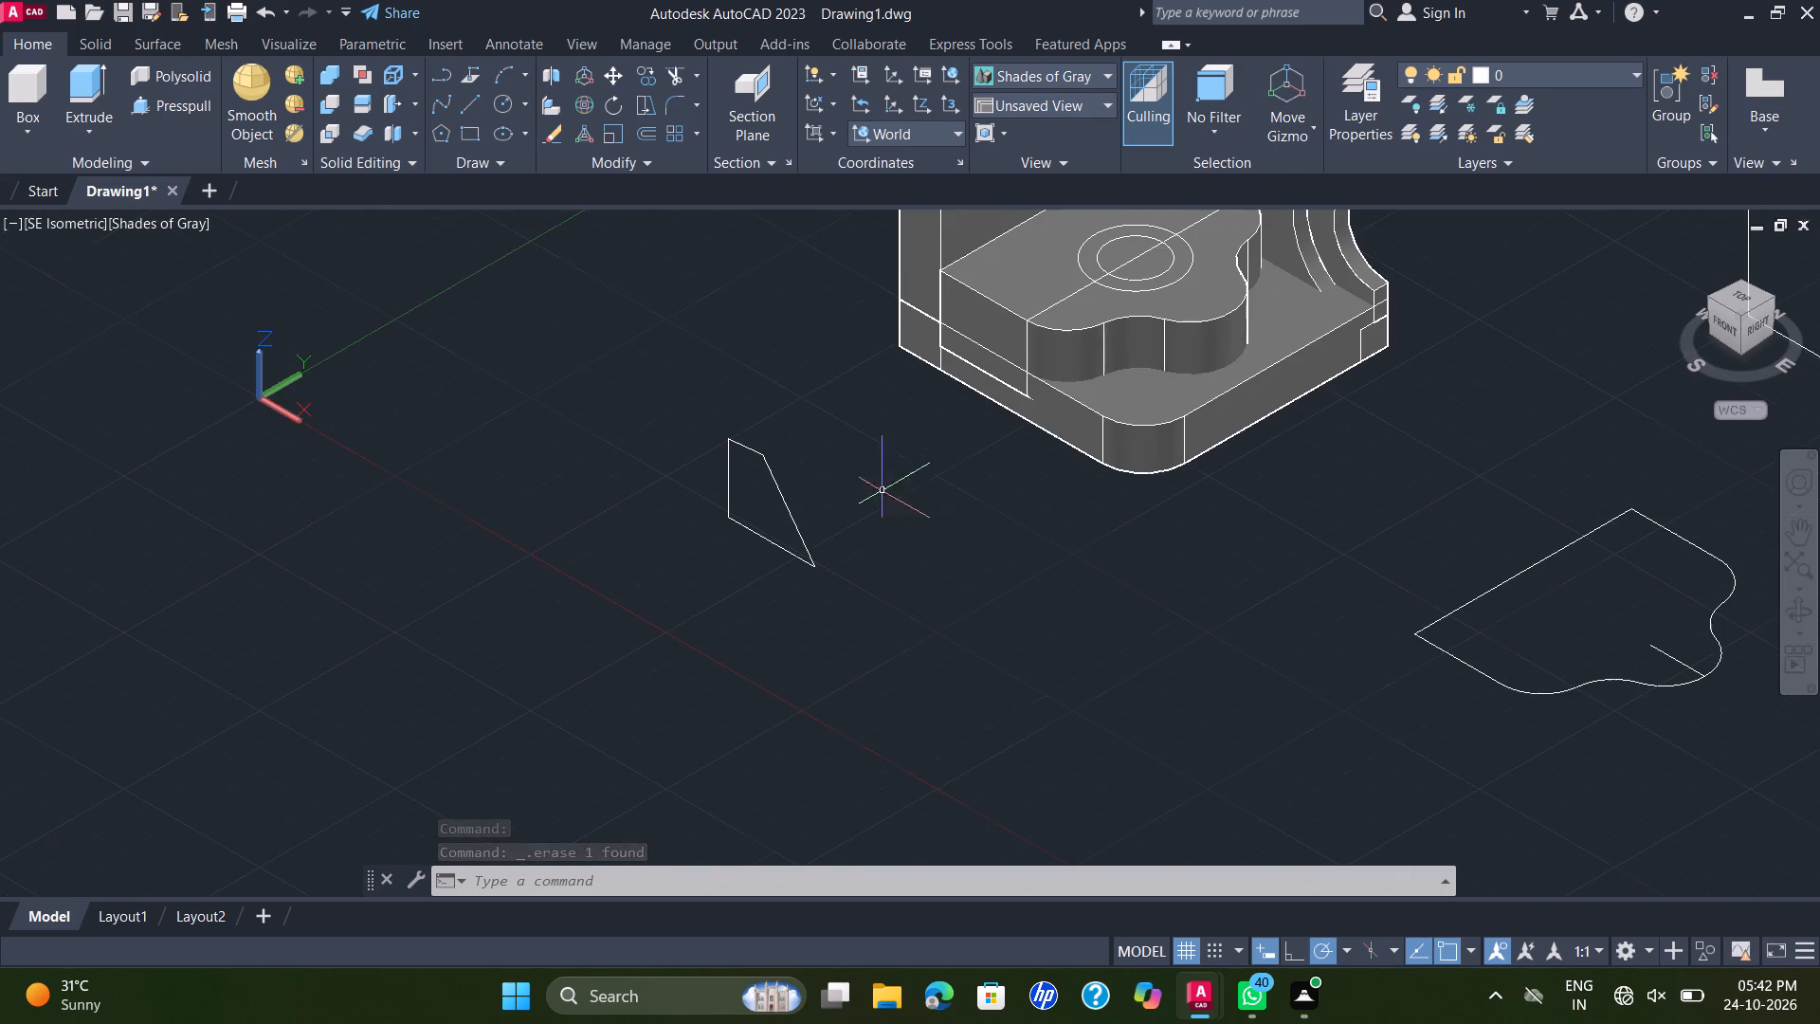
{"action": "middle_click_drag", "start_coordinate": [922, 457], "coordinate": [736, 602]}
{"action": "scroll", "coordinate": [858, 460], "scroll_direction": "up", "scroll_amount": 1}
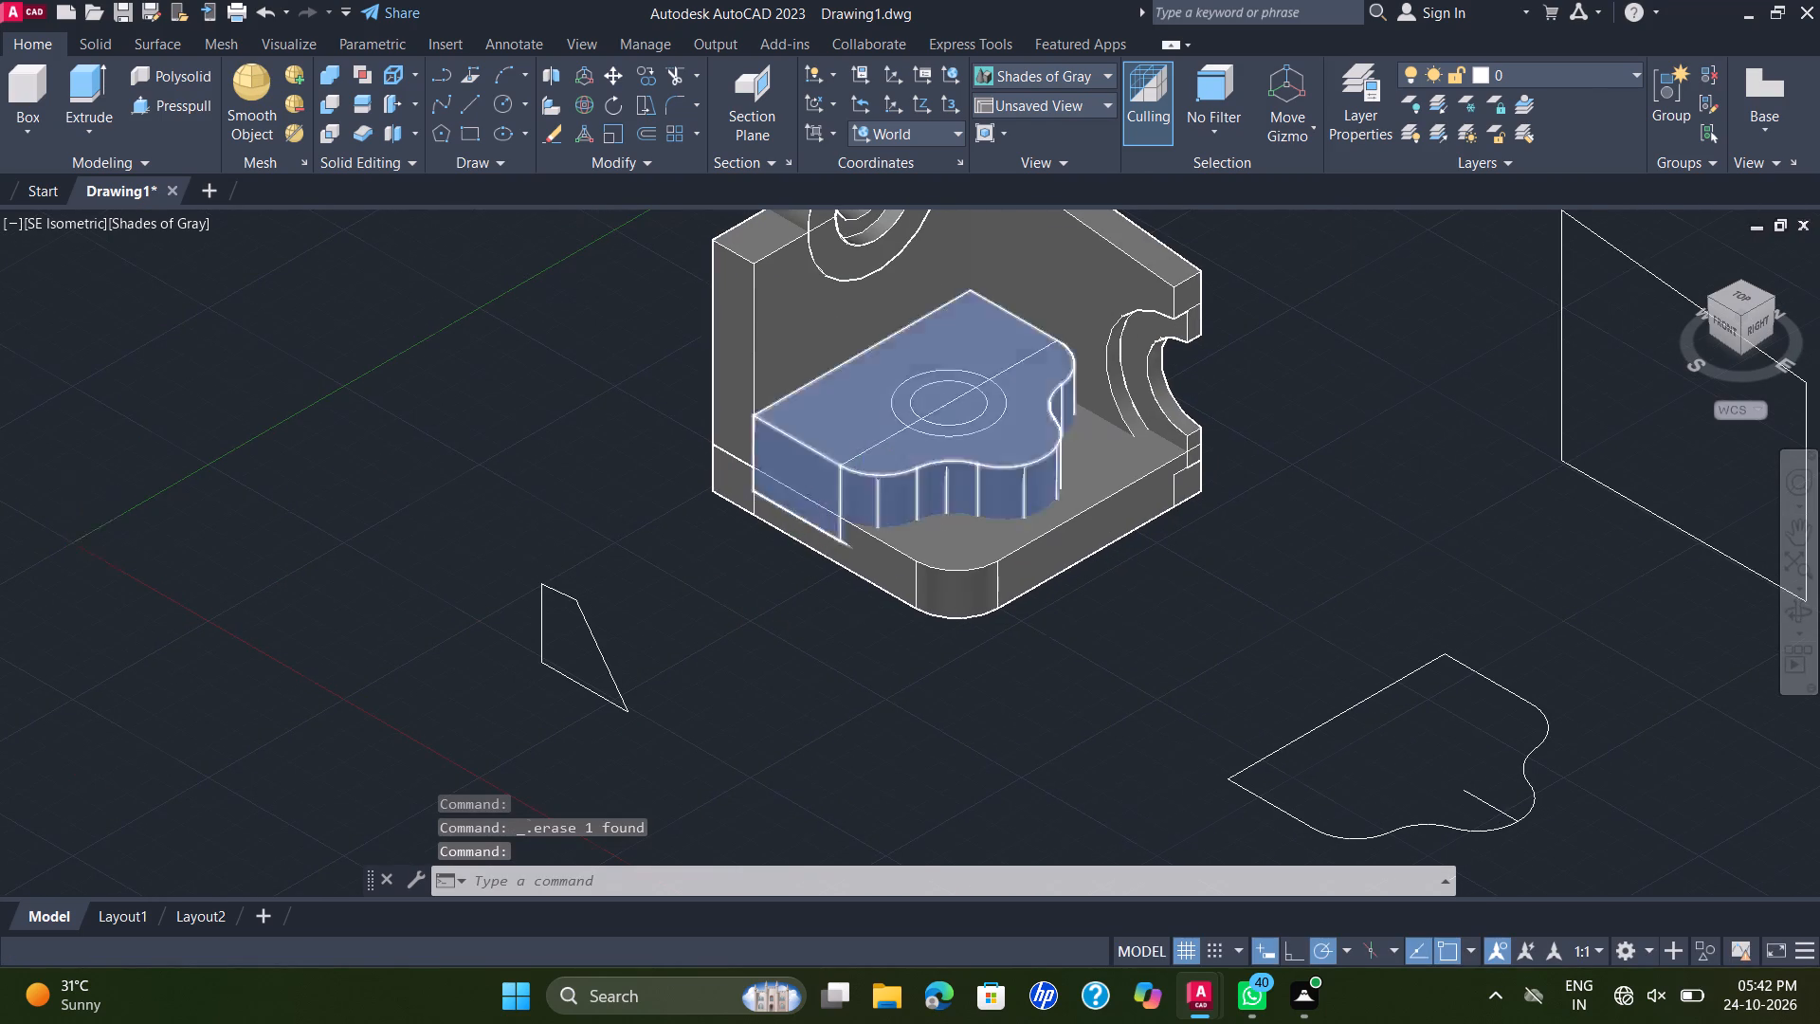
{"action": "scroll", "coordinate": [859, 458], "scroll_direction": "up", "scroll_amount": 5}
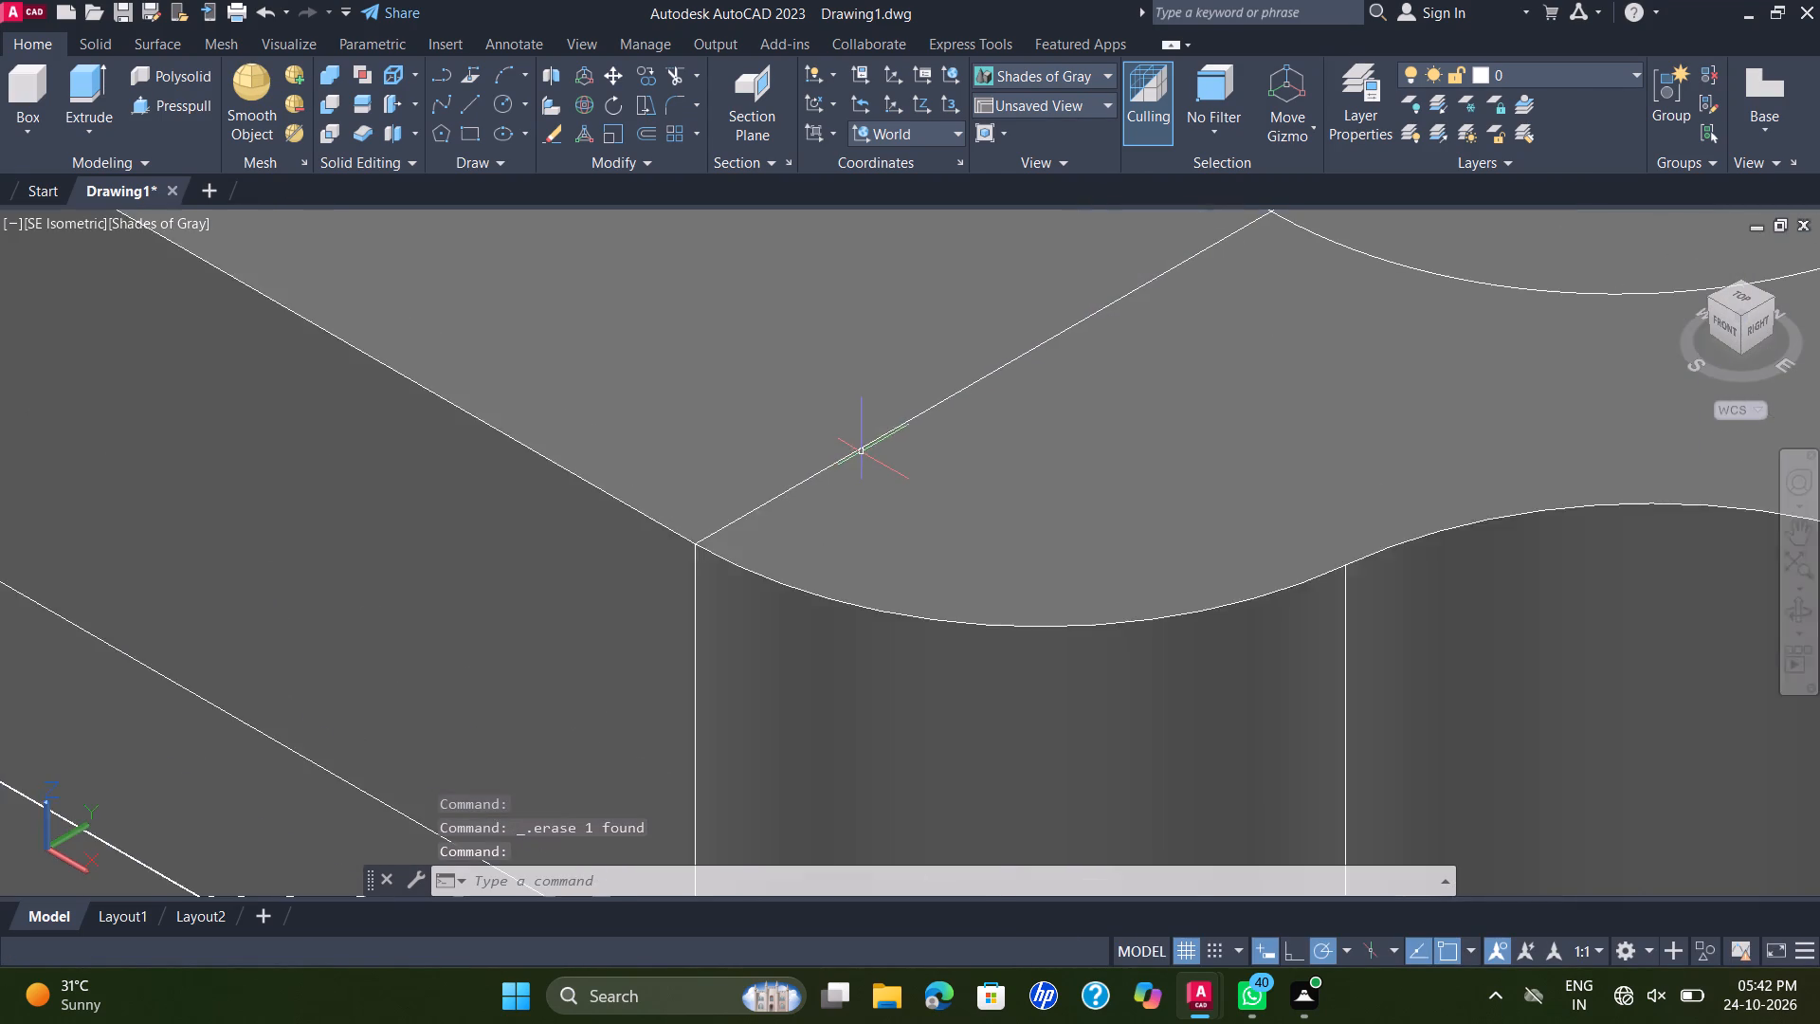
{"action": "left_click", "coordinate": [864, 446]}
{"action": "scroll", "coordinate": [864, 446], "scroll_direction": "down", "scroll_amount": 4}
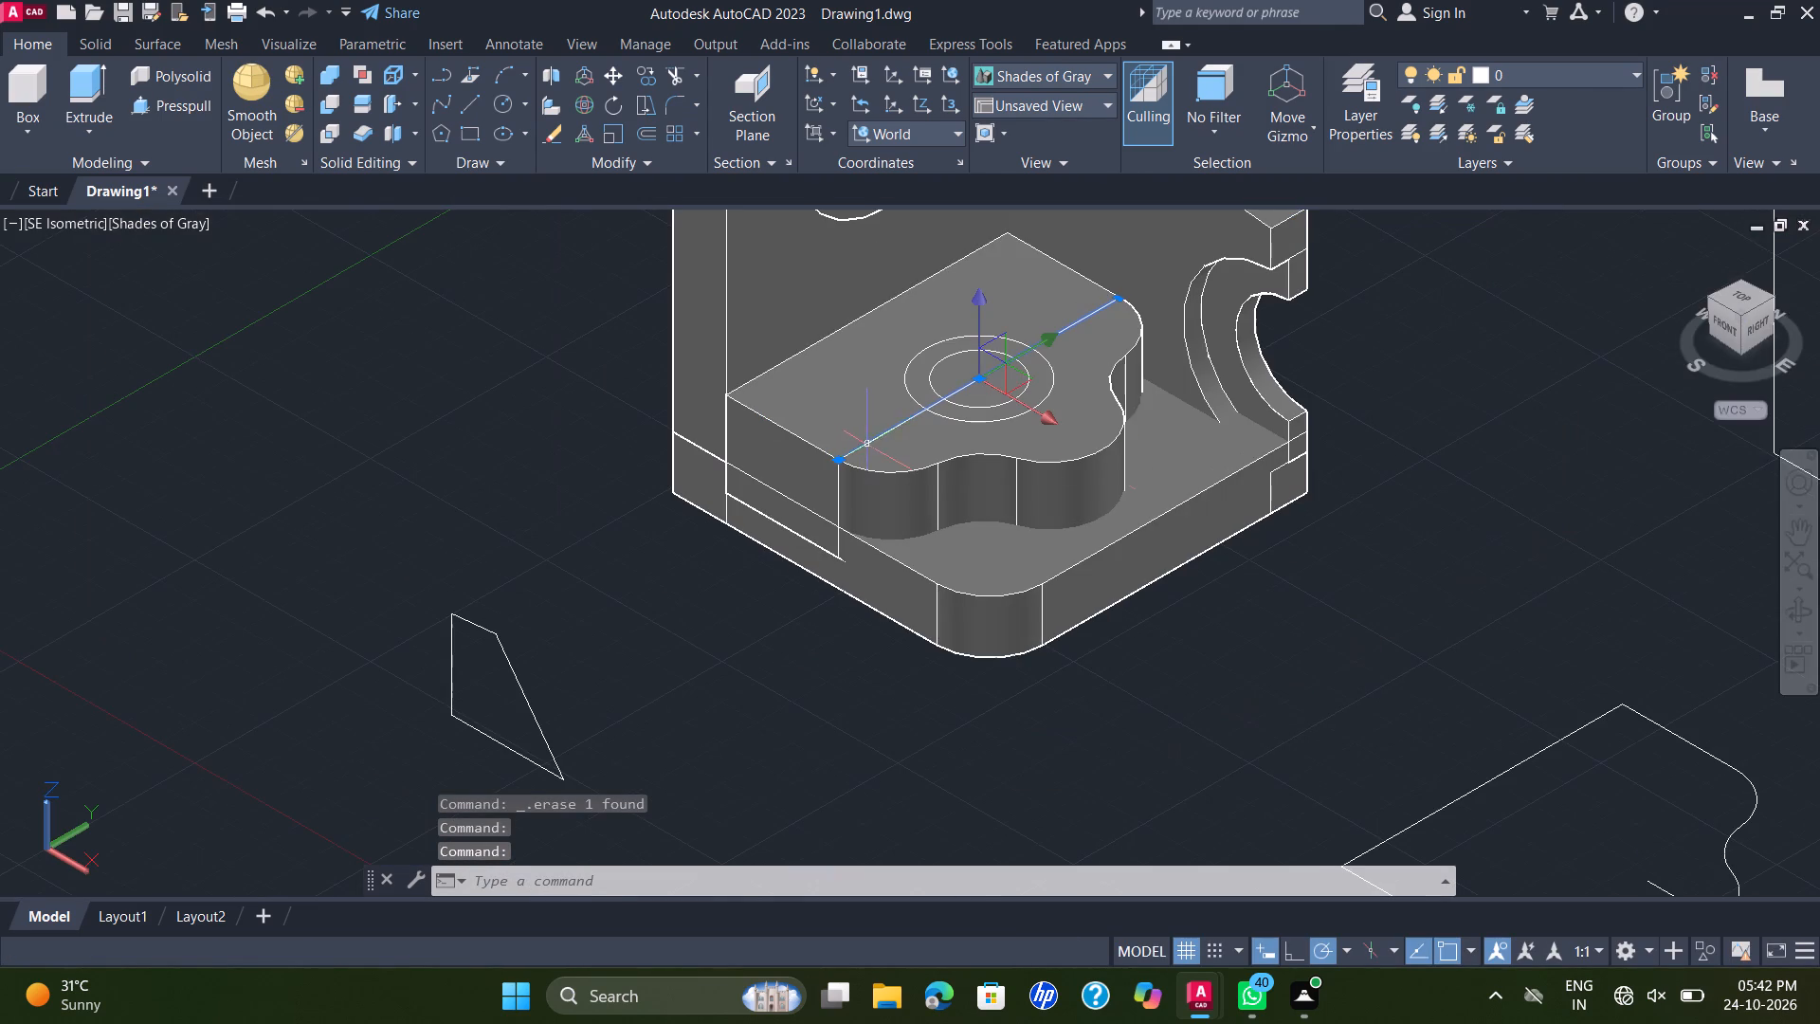
{"action": "key", "text": "Delete"}
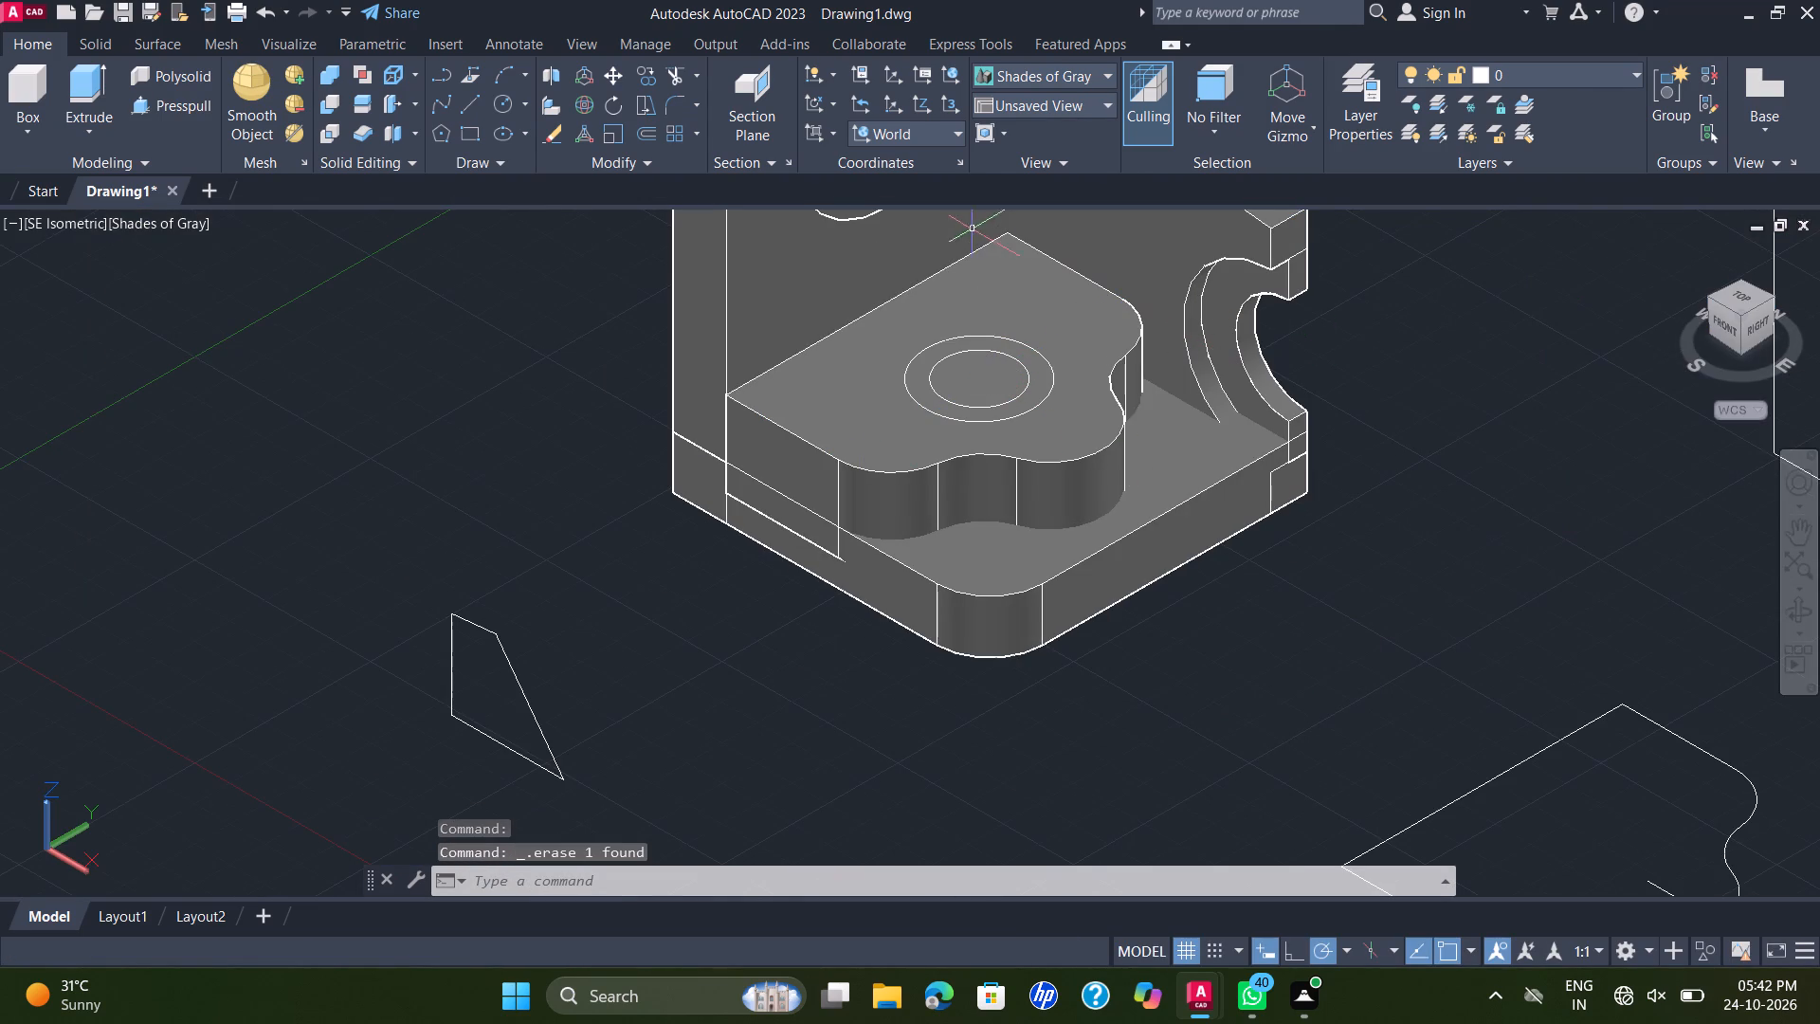
Presspull the ring between the two concentric circles on the lobed block upward by 10.
{"action": "middle_click_drag", "start_coordinate": [1030, 276], "coordinate": [958, 378]}
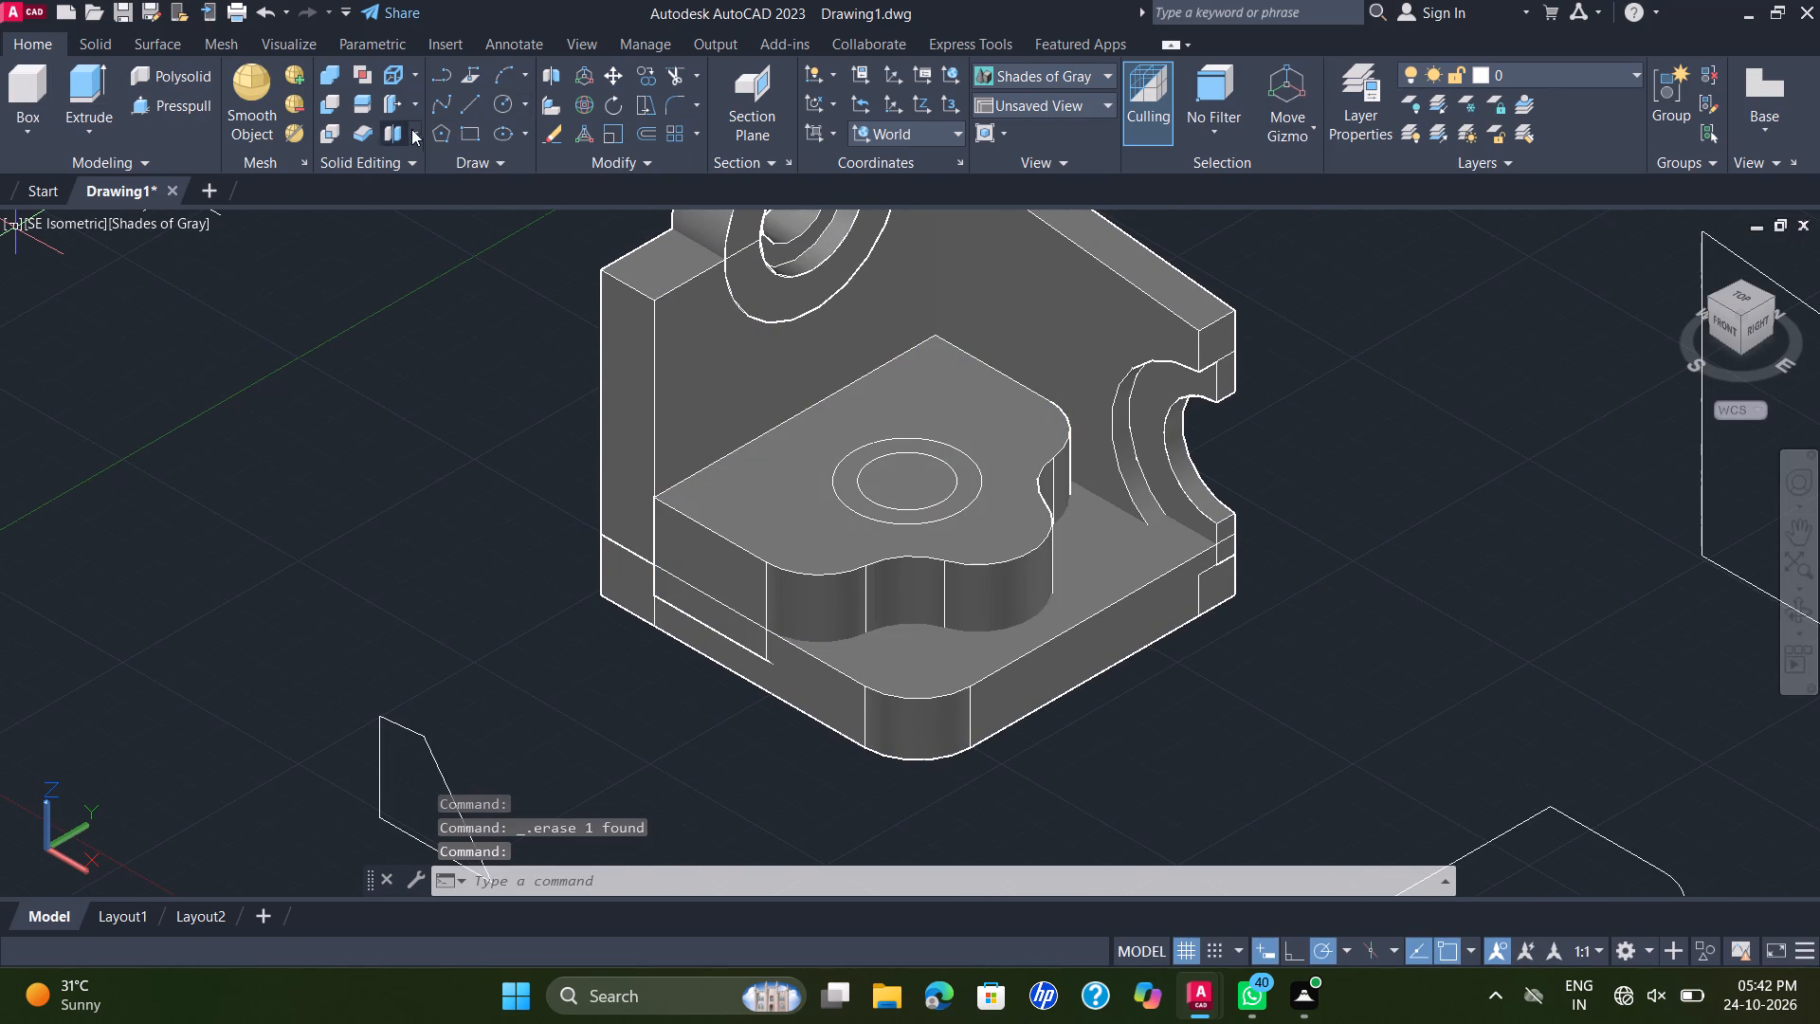
{"action": "left_click", "coordinate": [164, 106]}
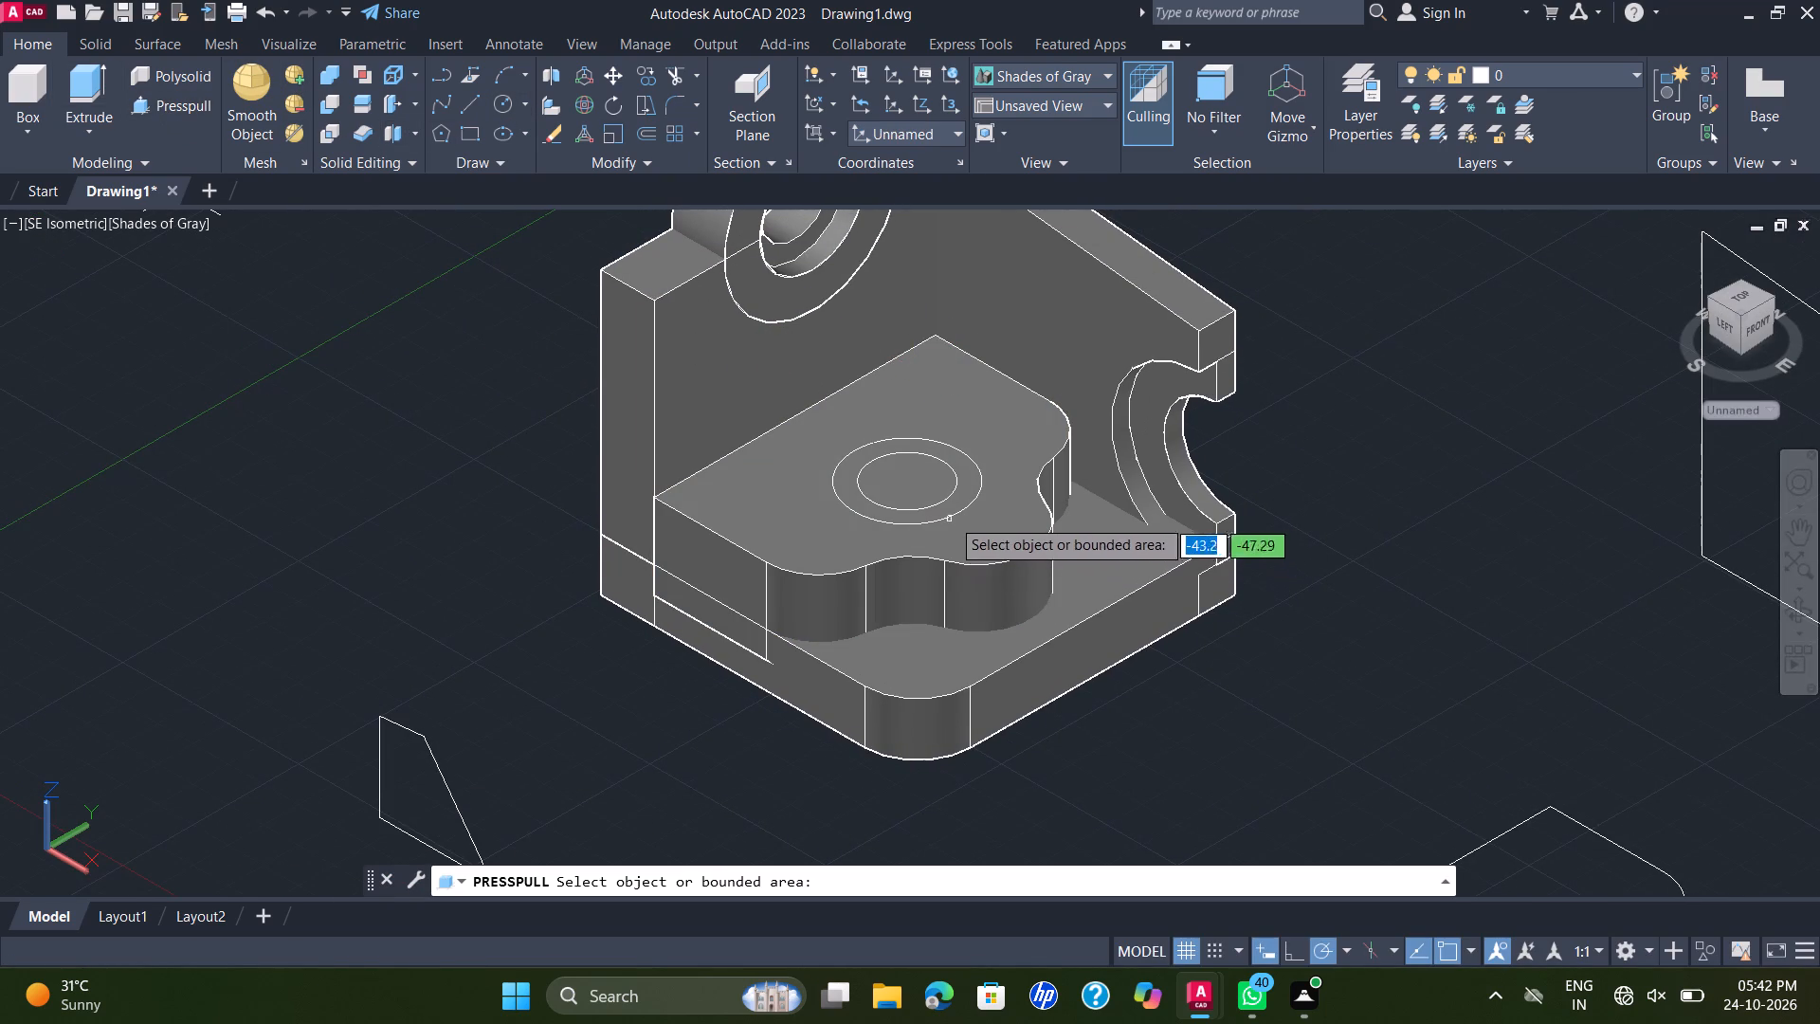
{"action": "left_click", "coordinate": [953, 503]}
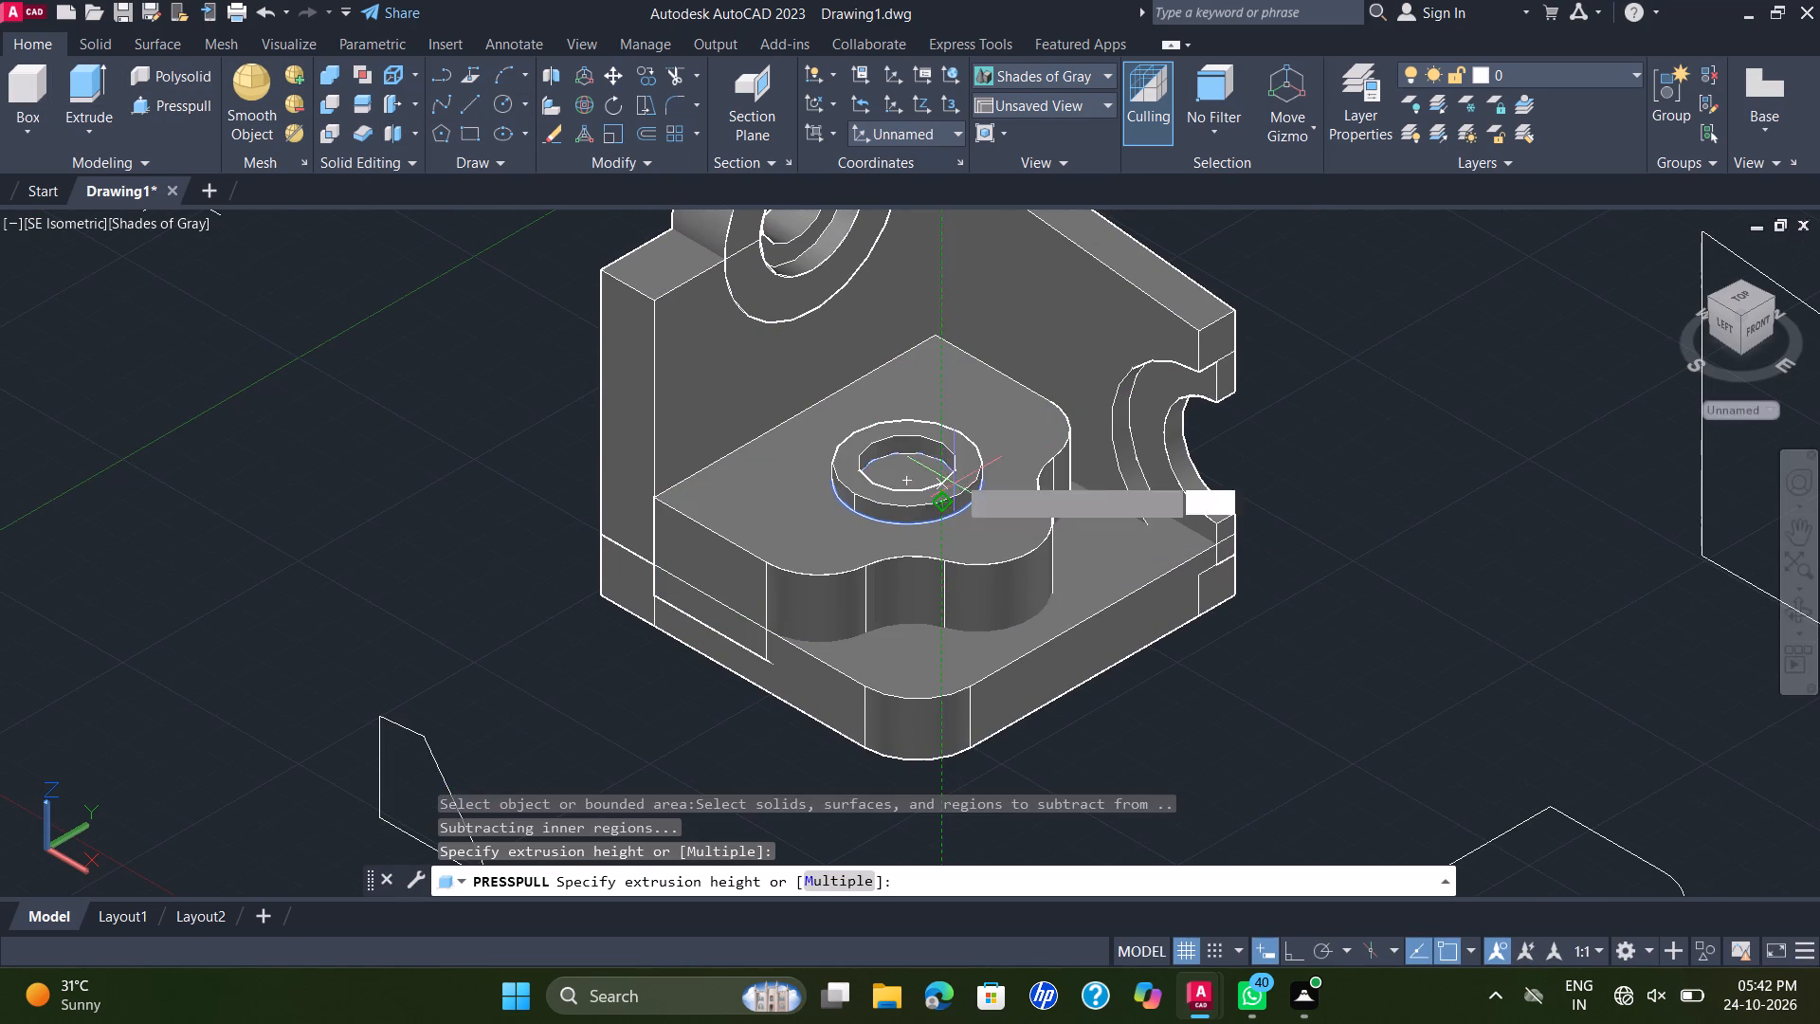
{"action": "key", "text": "1"}
{"action": "key", "text": "0"}
{"action": "key", "text": "Return"}
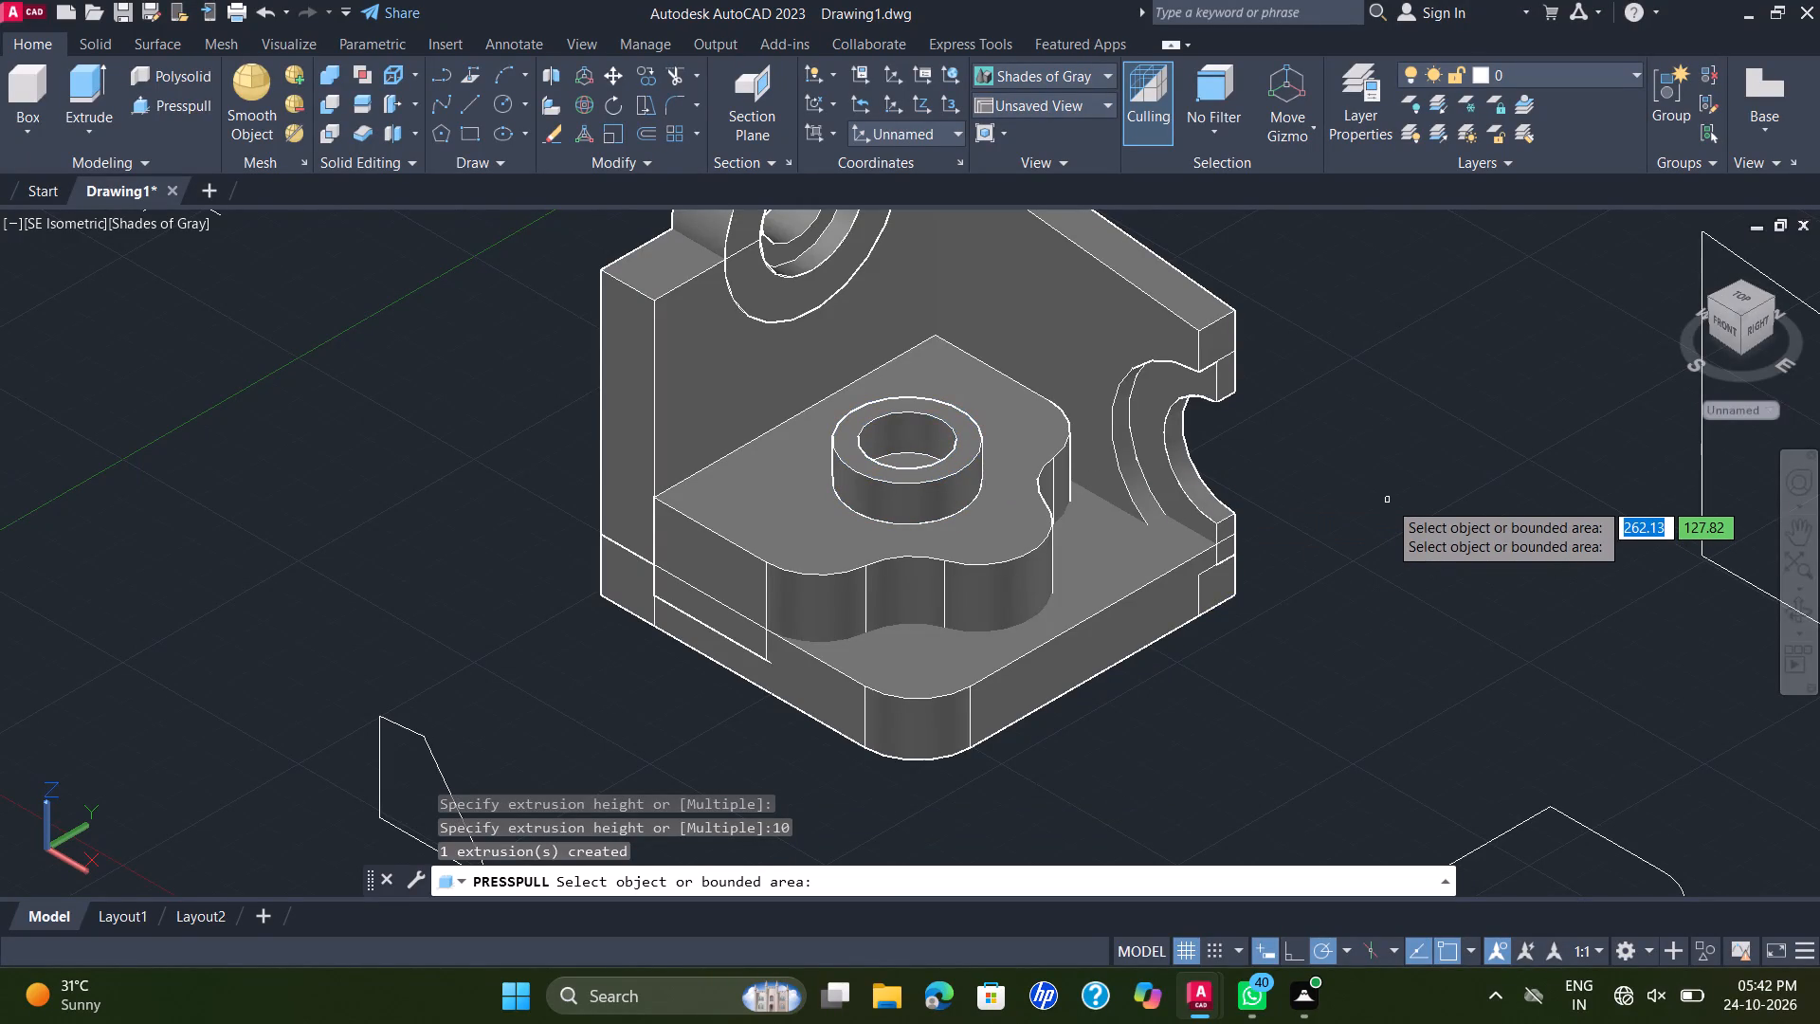
{"action": "key", "text": "Escape"}
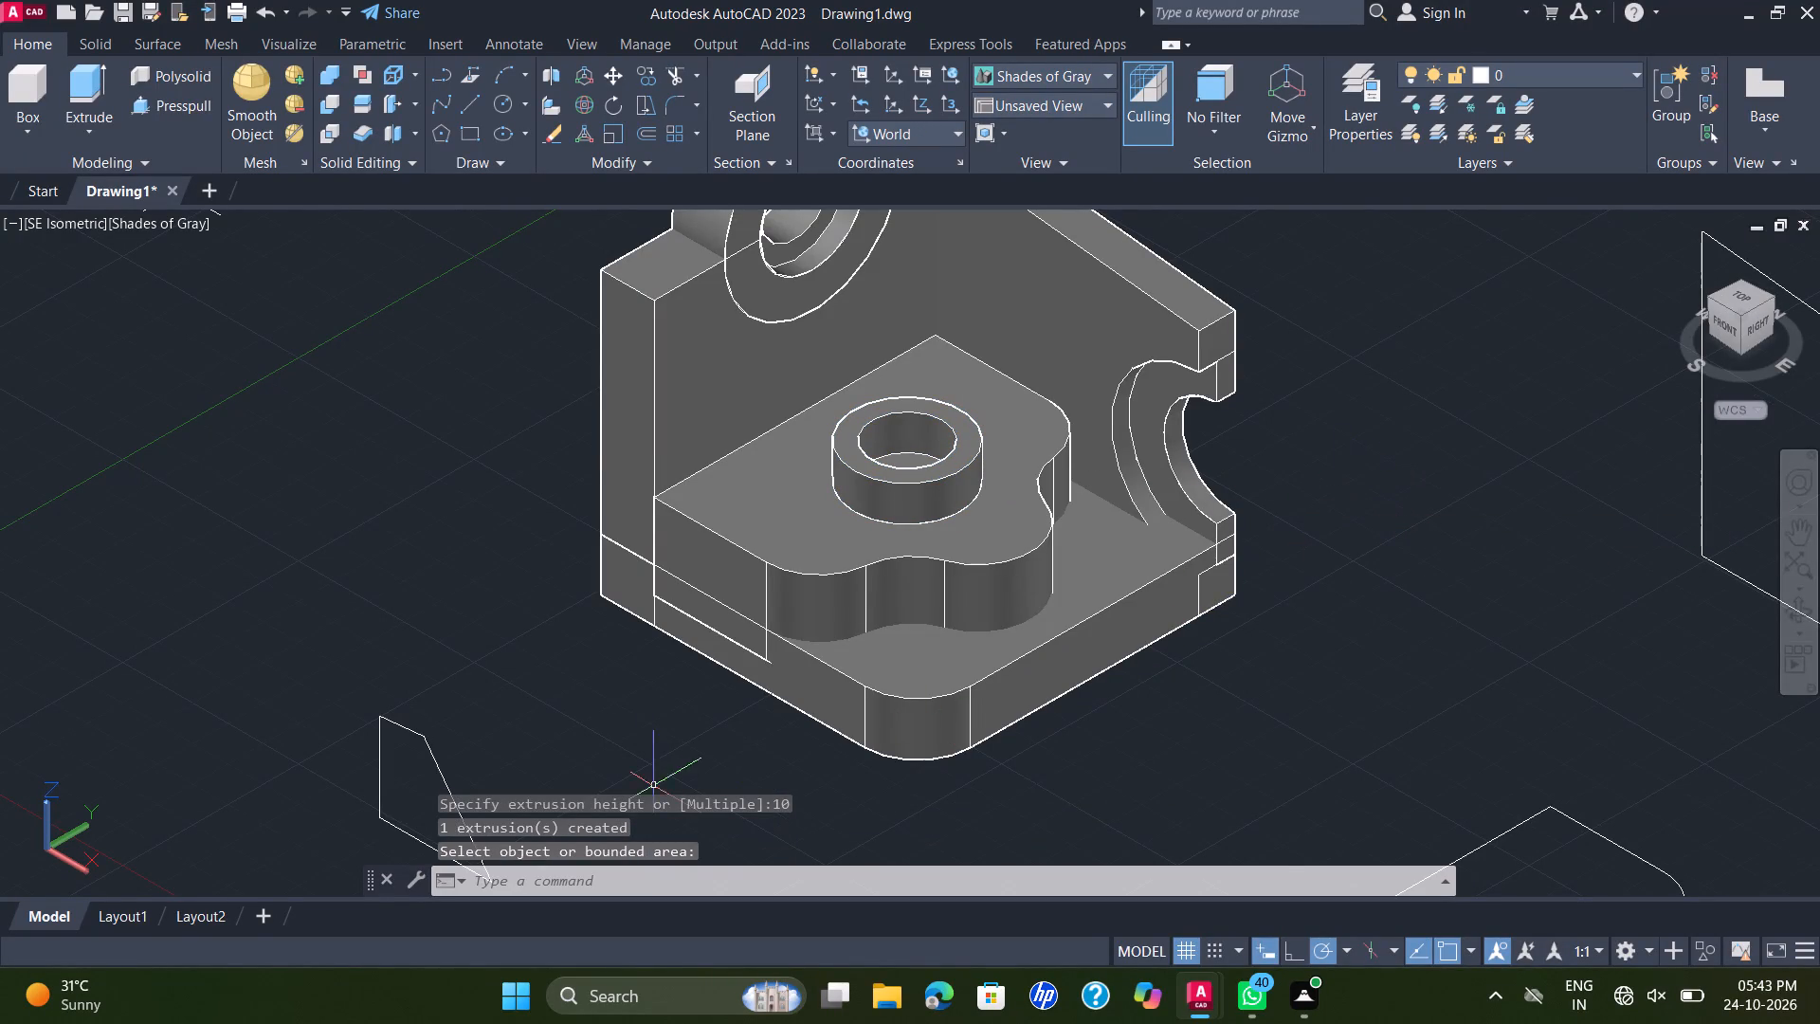
Erase the leftover sloped-plate outline, lobed outline with its short line, and wedge profile around the bracket.
{"action": "scroll", "coordinate": [647, 766], "scroll_direction": "down", "scroll_amount": 1}
{"action": "middle_click_drag", "start_coordinate": [647, 766], "coordinate": [570, 644]}
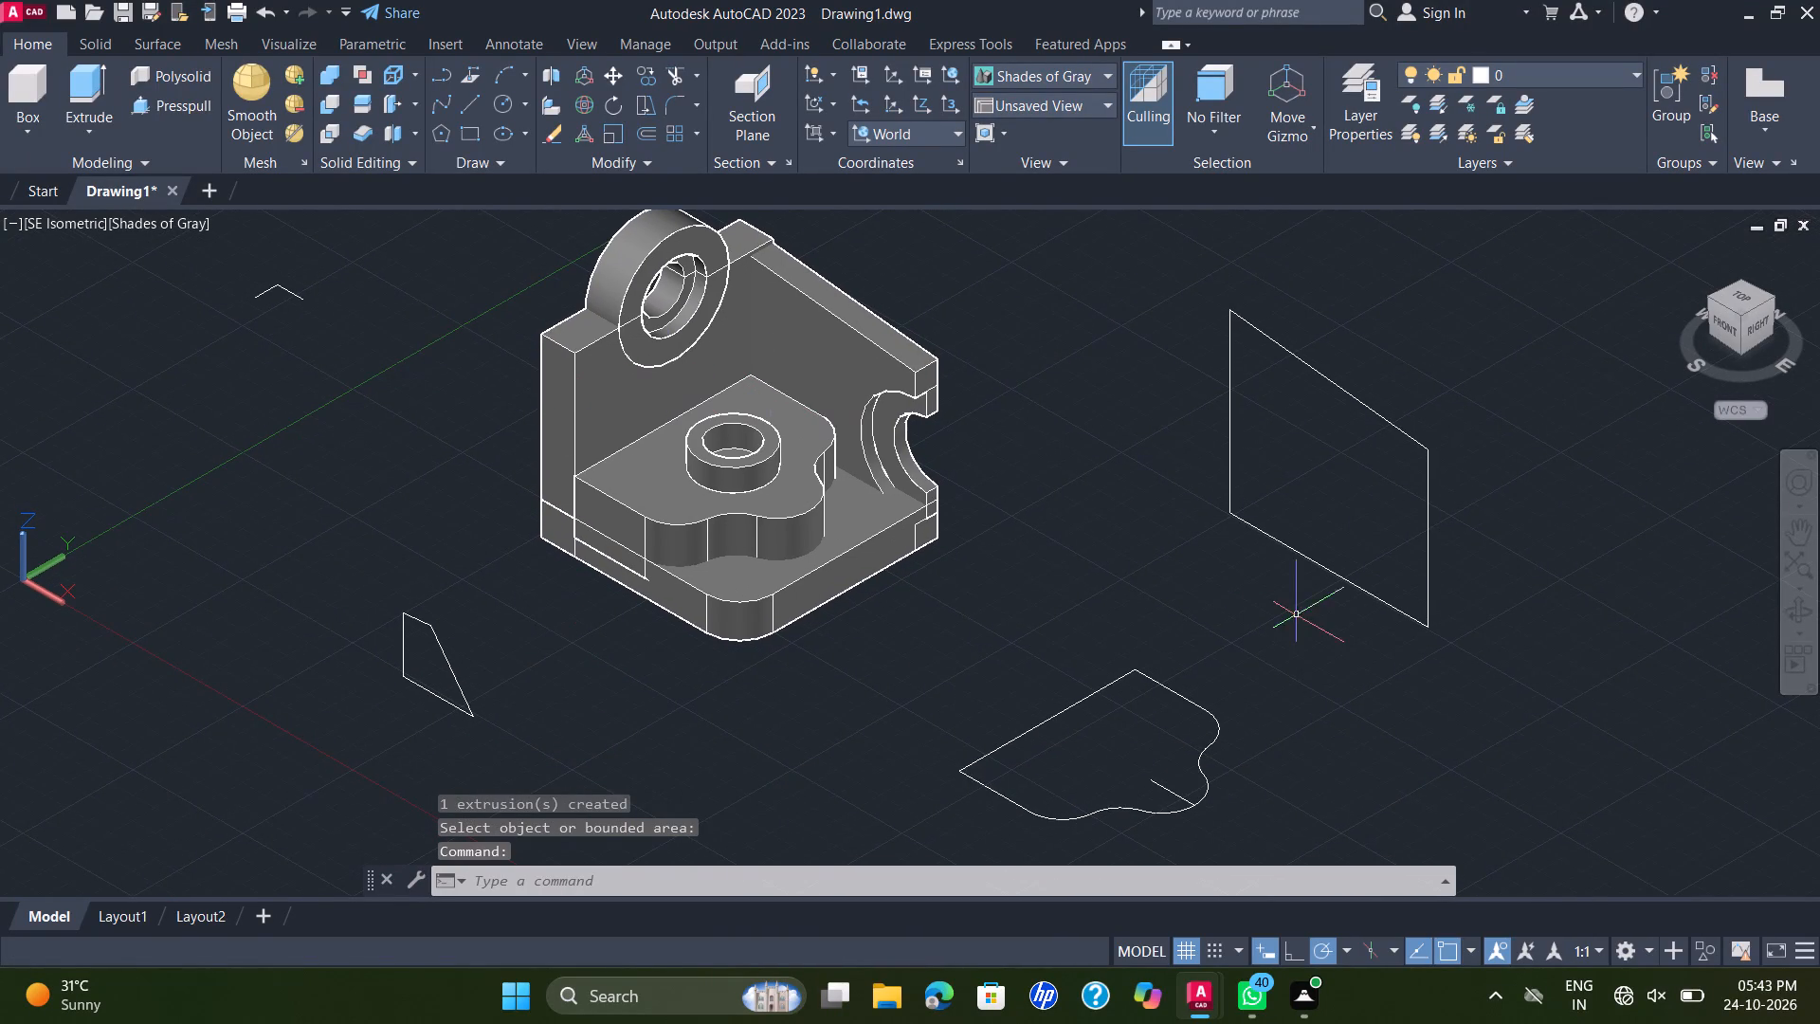
{"action": "left_click", "coordinate": [1521, 317]}
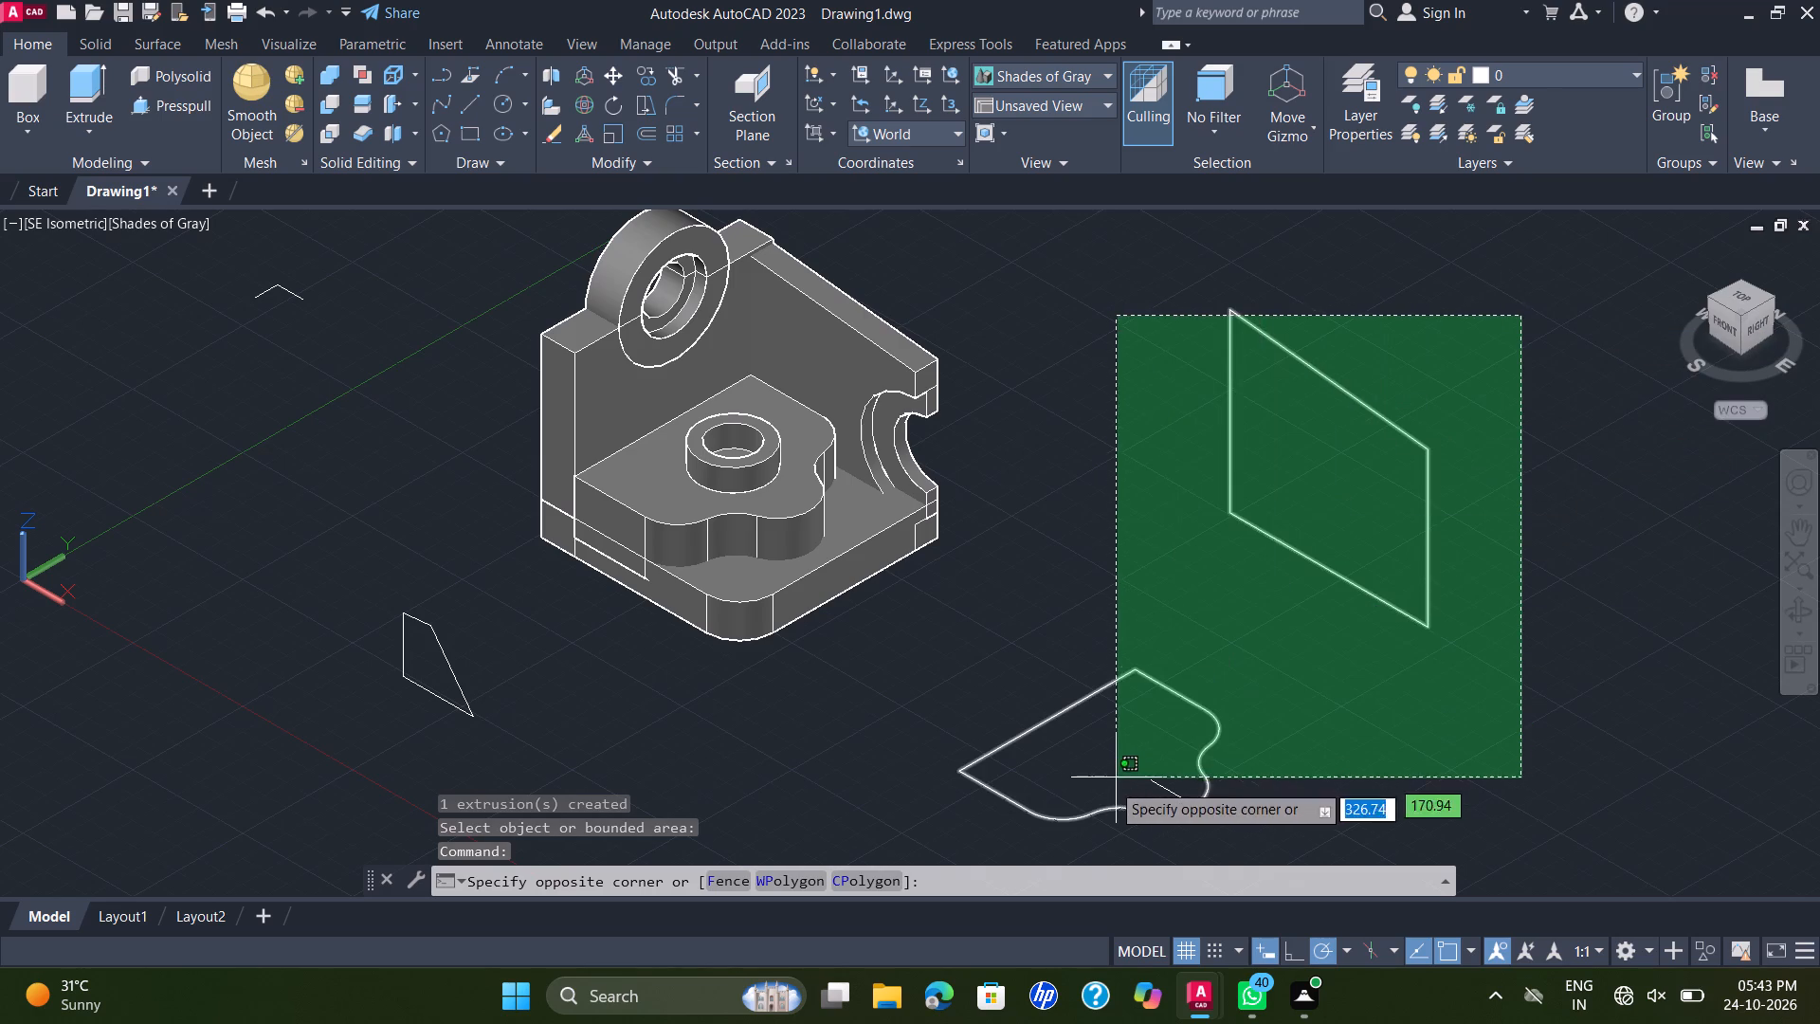
{"action": "left_click", "coordinate": [1090, 796]}
{"action": "key", "text": "Delete"}
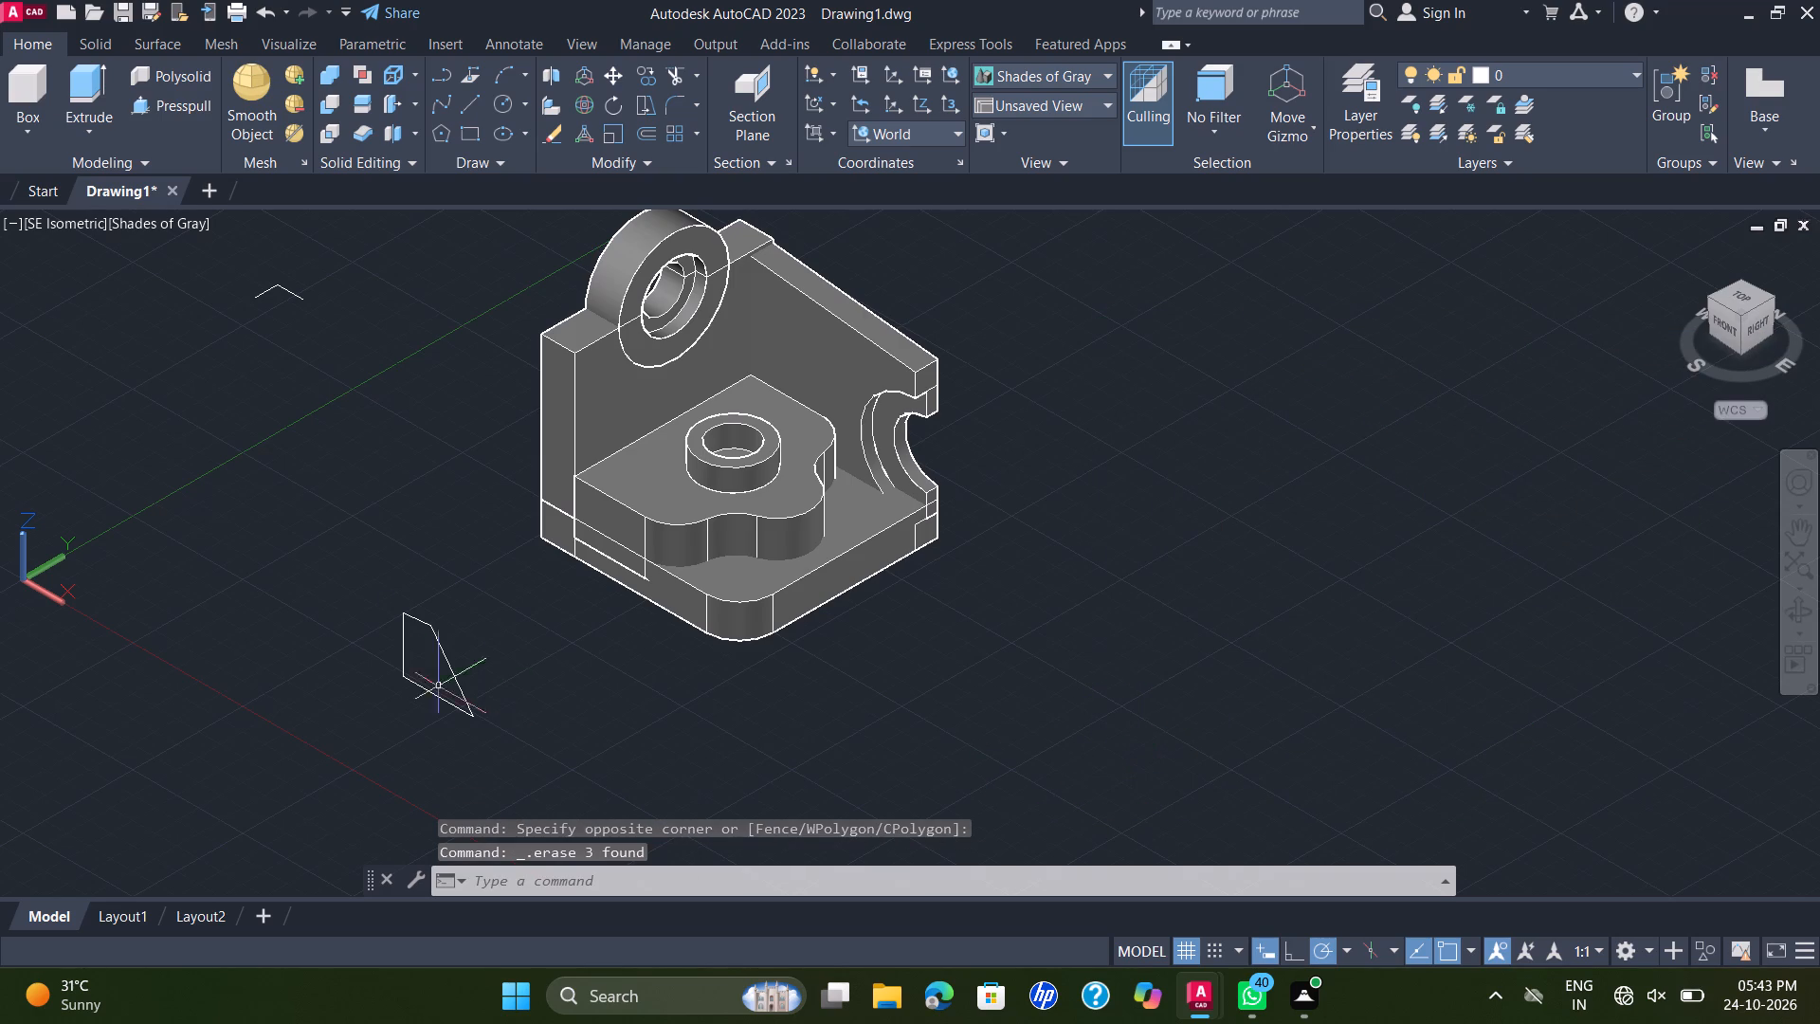
{"action": "left_click_drag", "start_coordinate": [464, 611], "coordinate": [450, 619]}
{"action": "left_click", "coordinate": [360, 733]}
{"action": "key", "text": "Delete"}
Draw a vertical line about 48.5 long down the stepped-hole wall's inner front edge, from its top corner to the lobed block's top.
{"action": "left_click", "coordinate": [468, 97]}
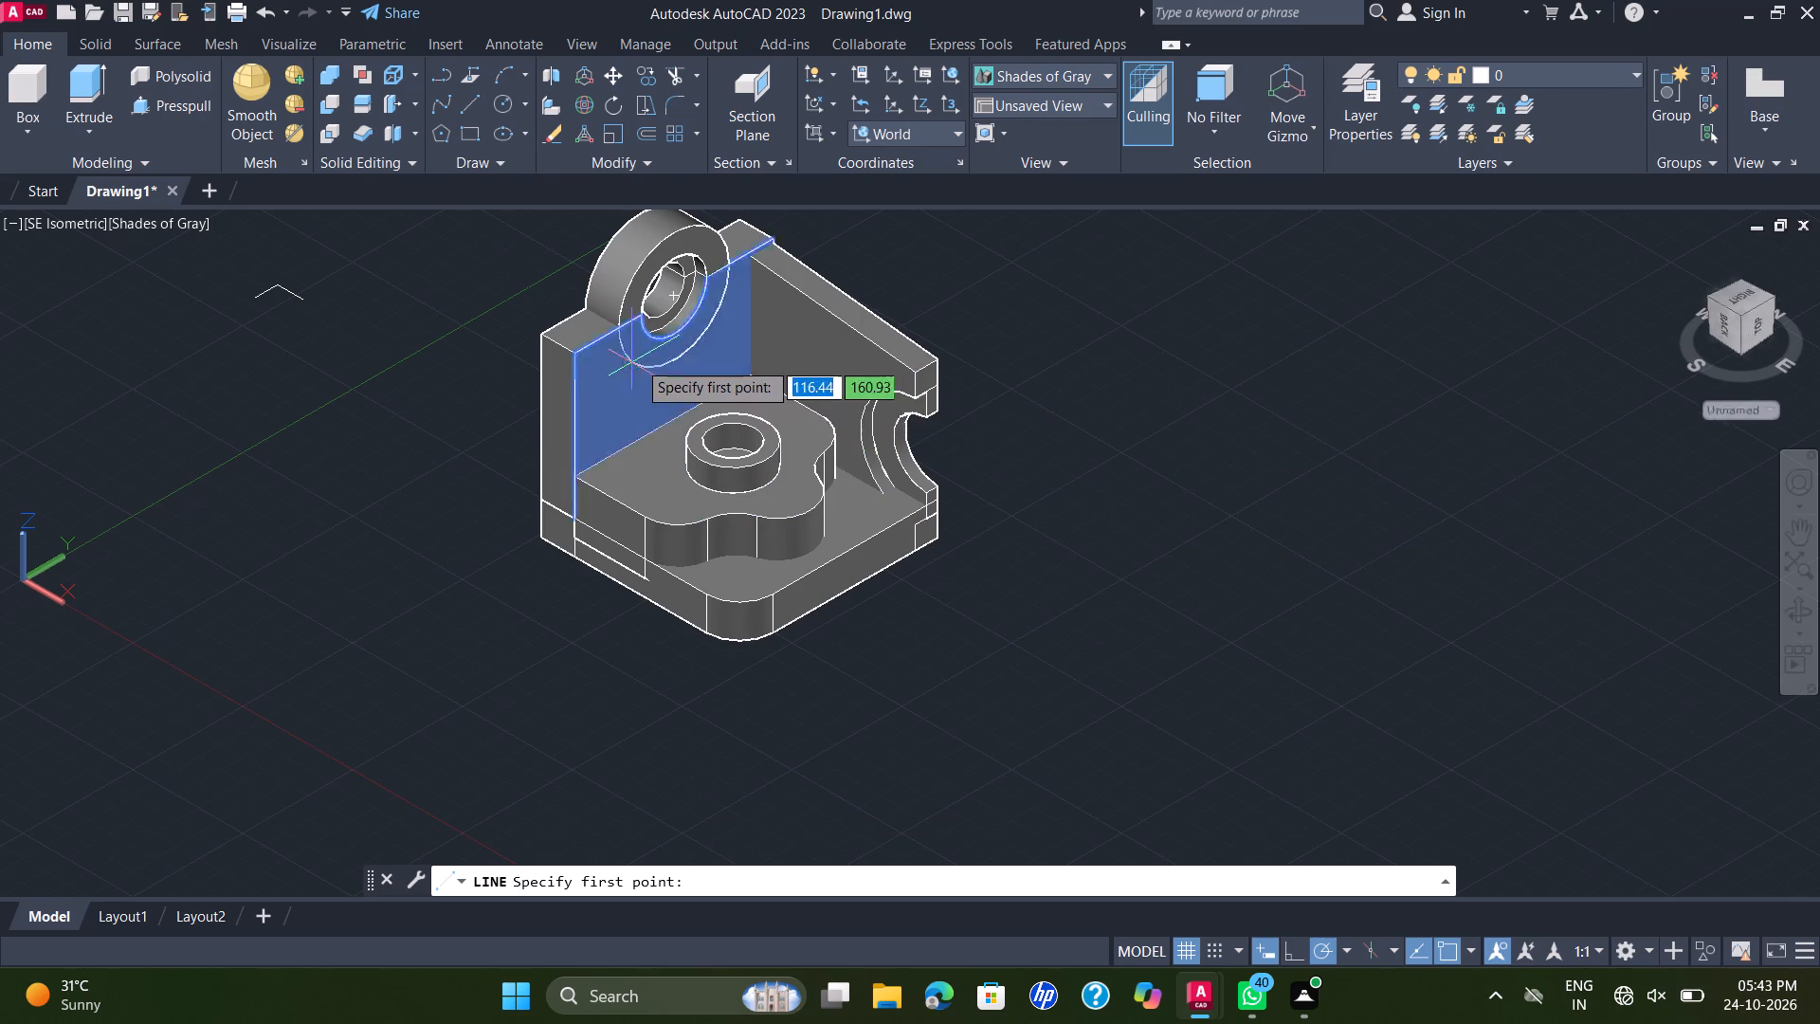
{"action": "scroll", "coordinate": [636, 358], "scroll_direction": "up", "scroll_amount": 2}
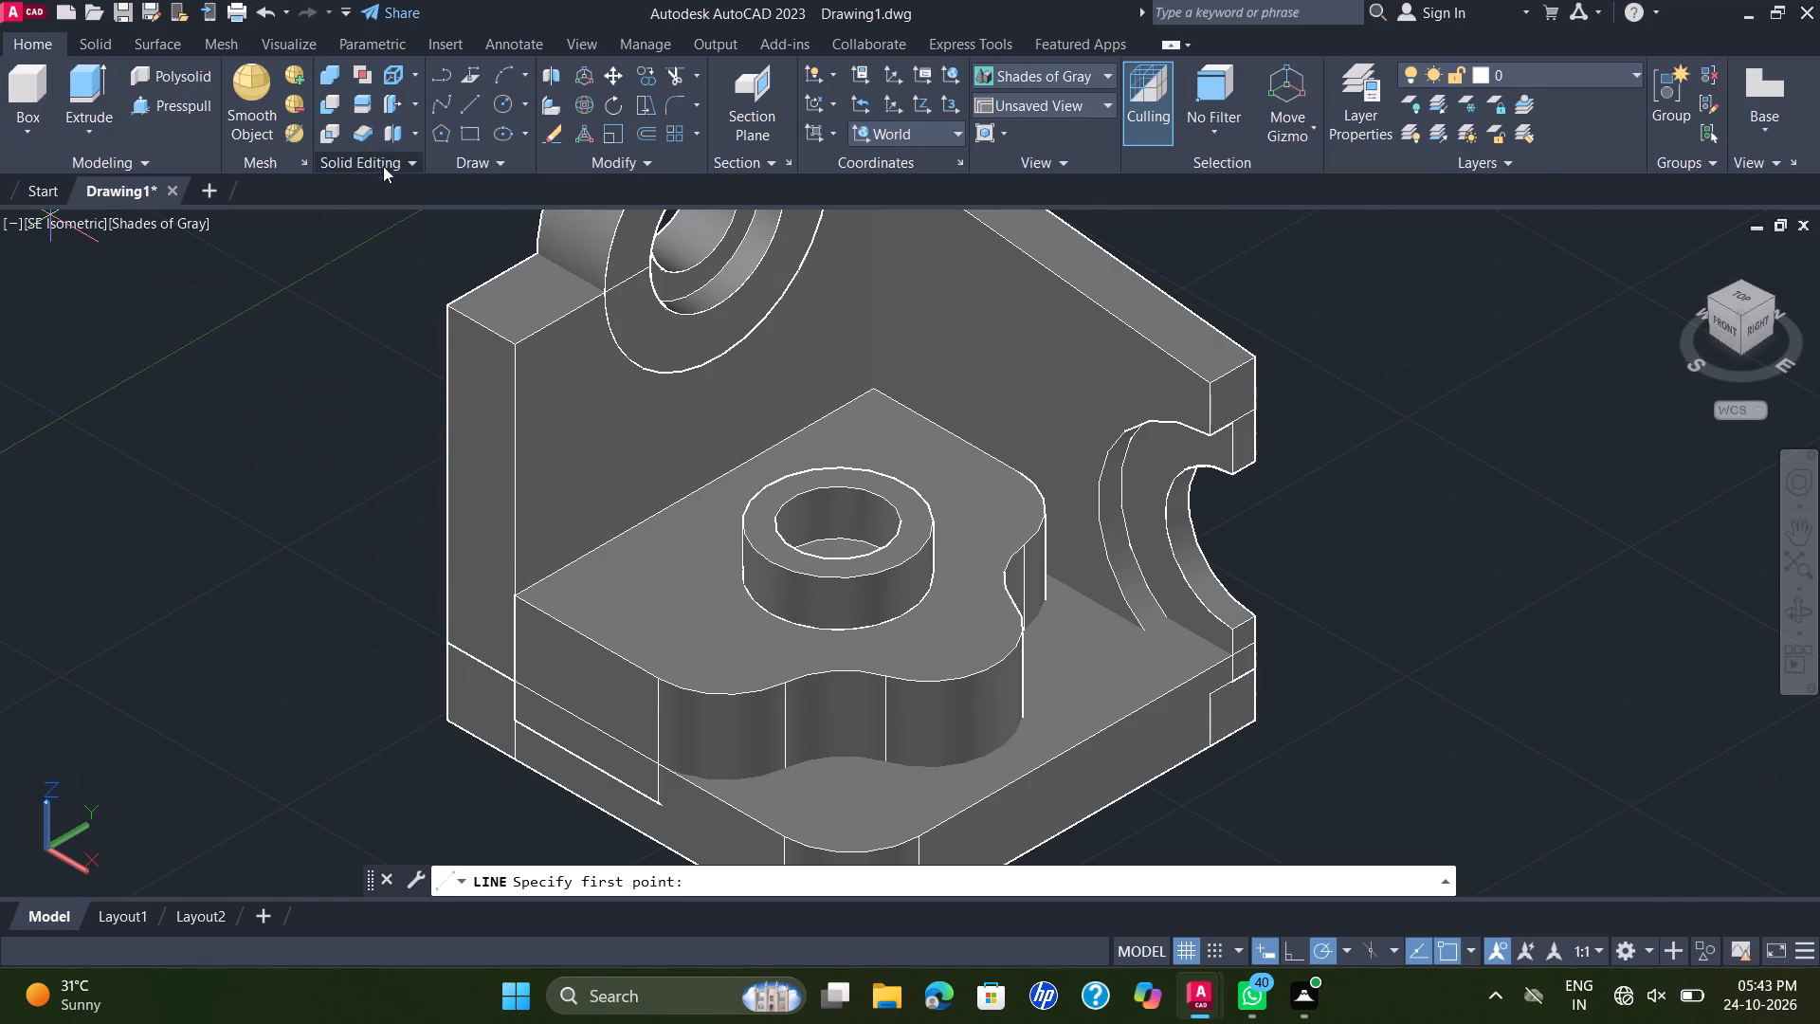
{"action": "left_click", "coordinate": [474, 101]}
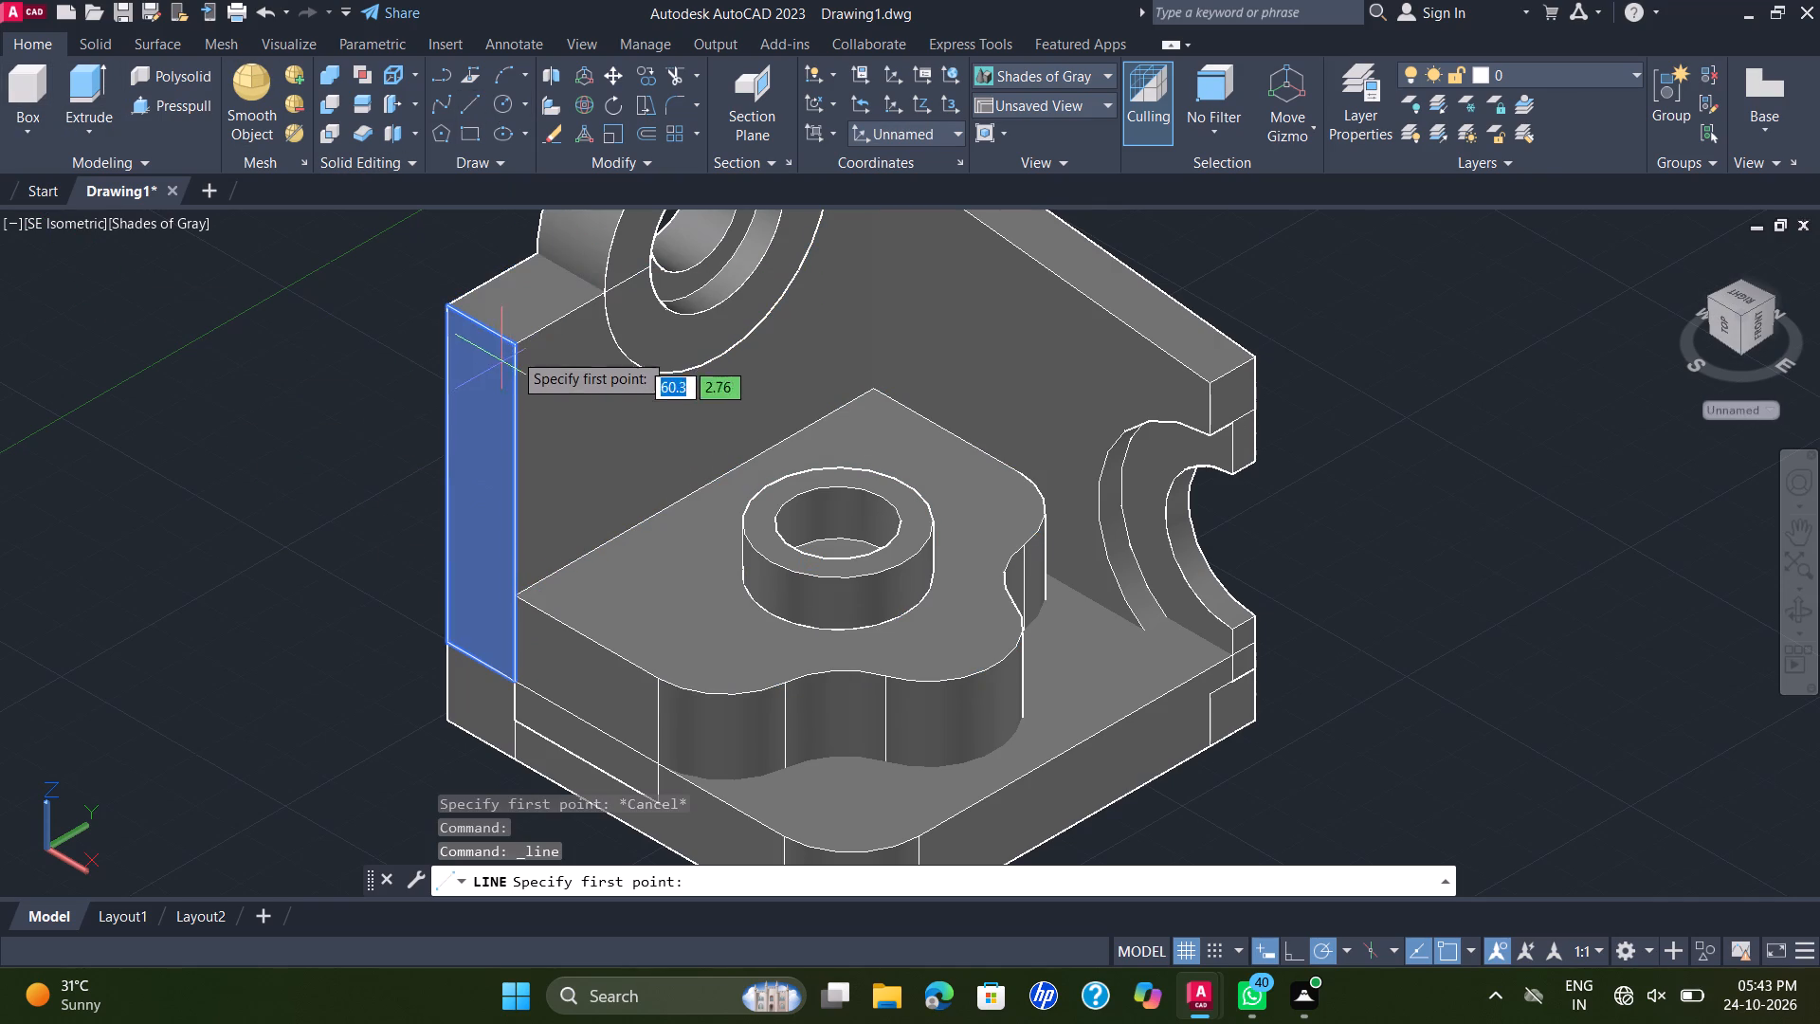
{"action": "left_click", "coordinate": [511, 344]}
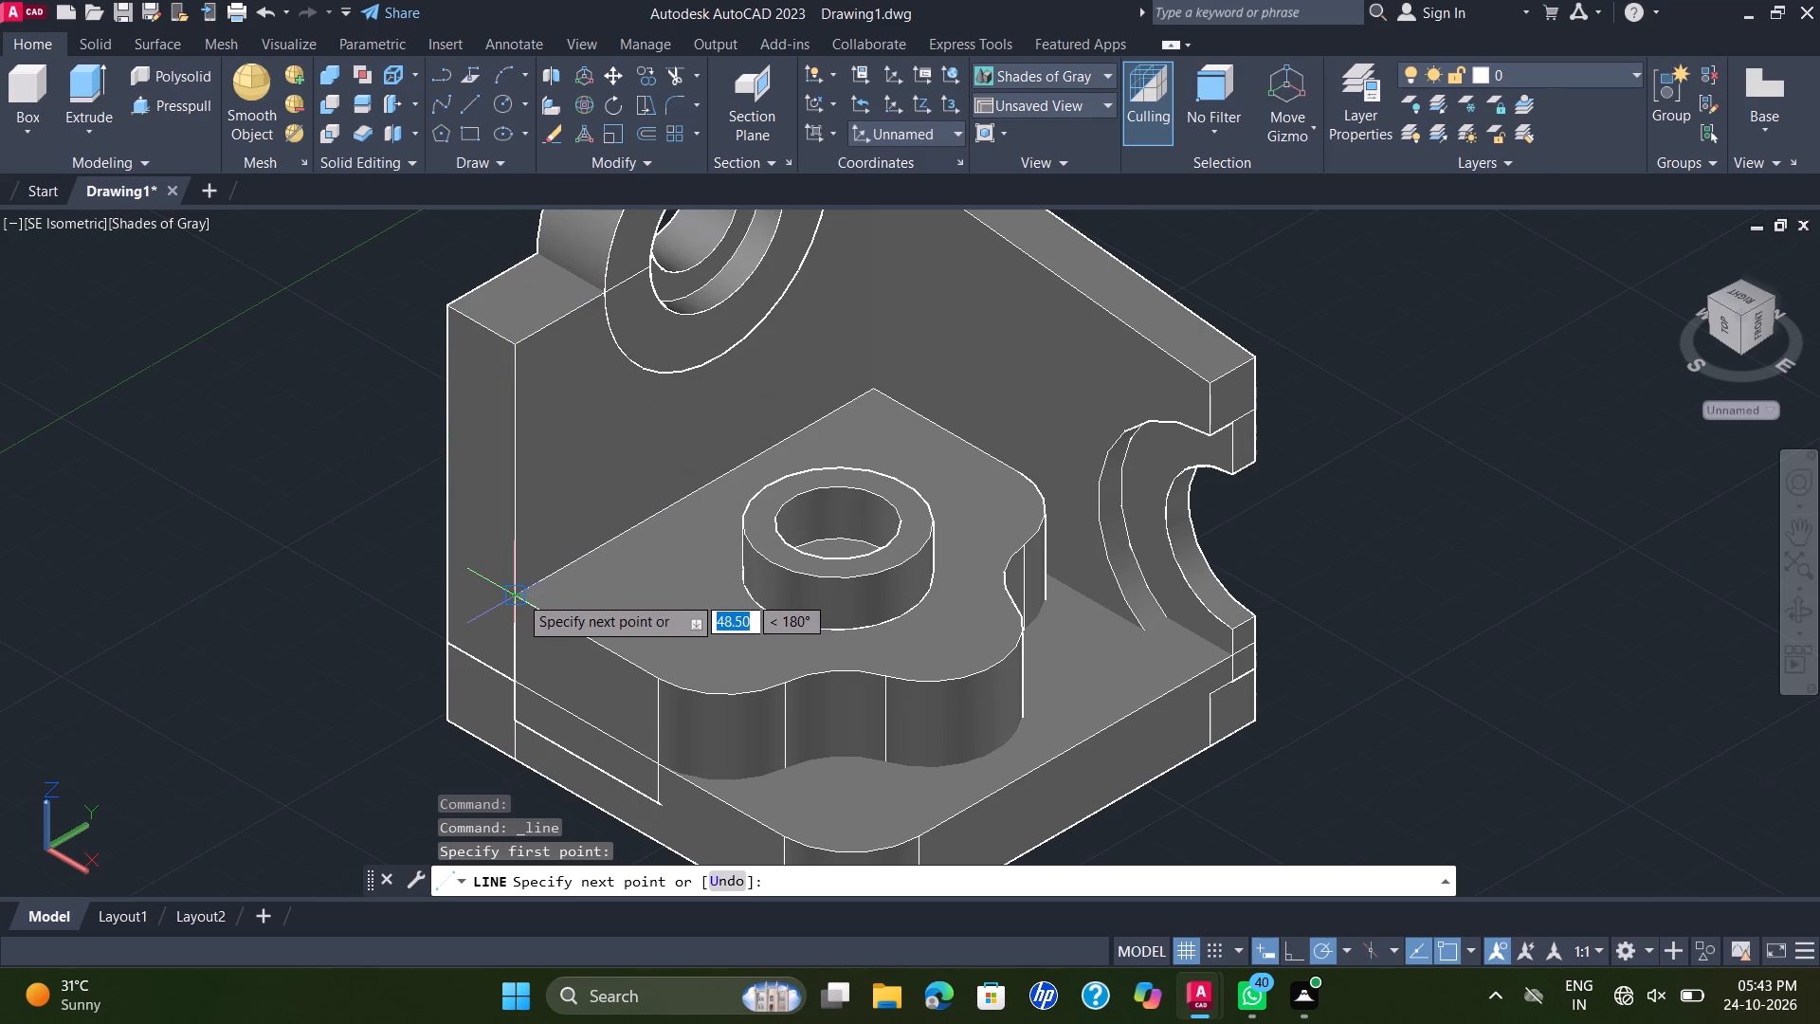
{"action": "left_click", "coordinate": [519, 594]}
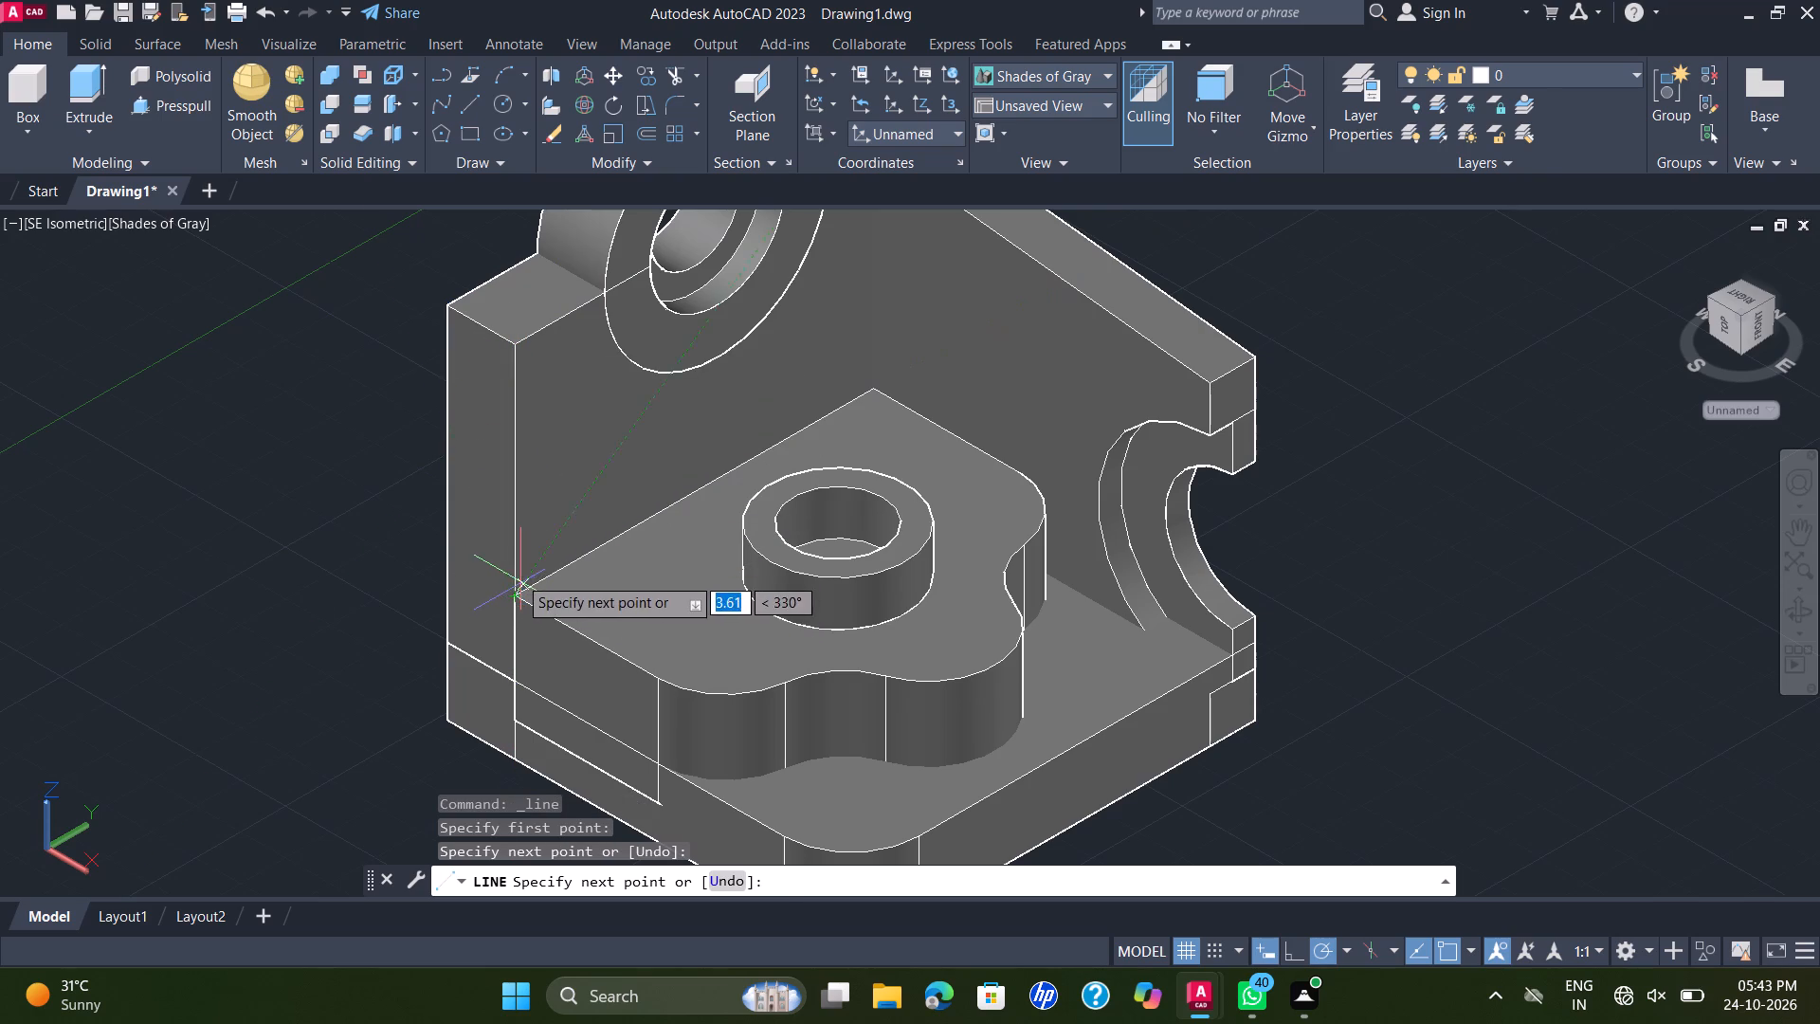
{"action": "key", "text": "Escape"}
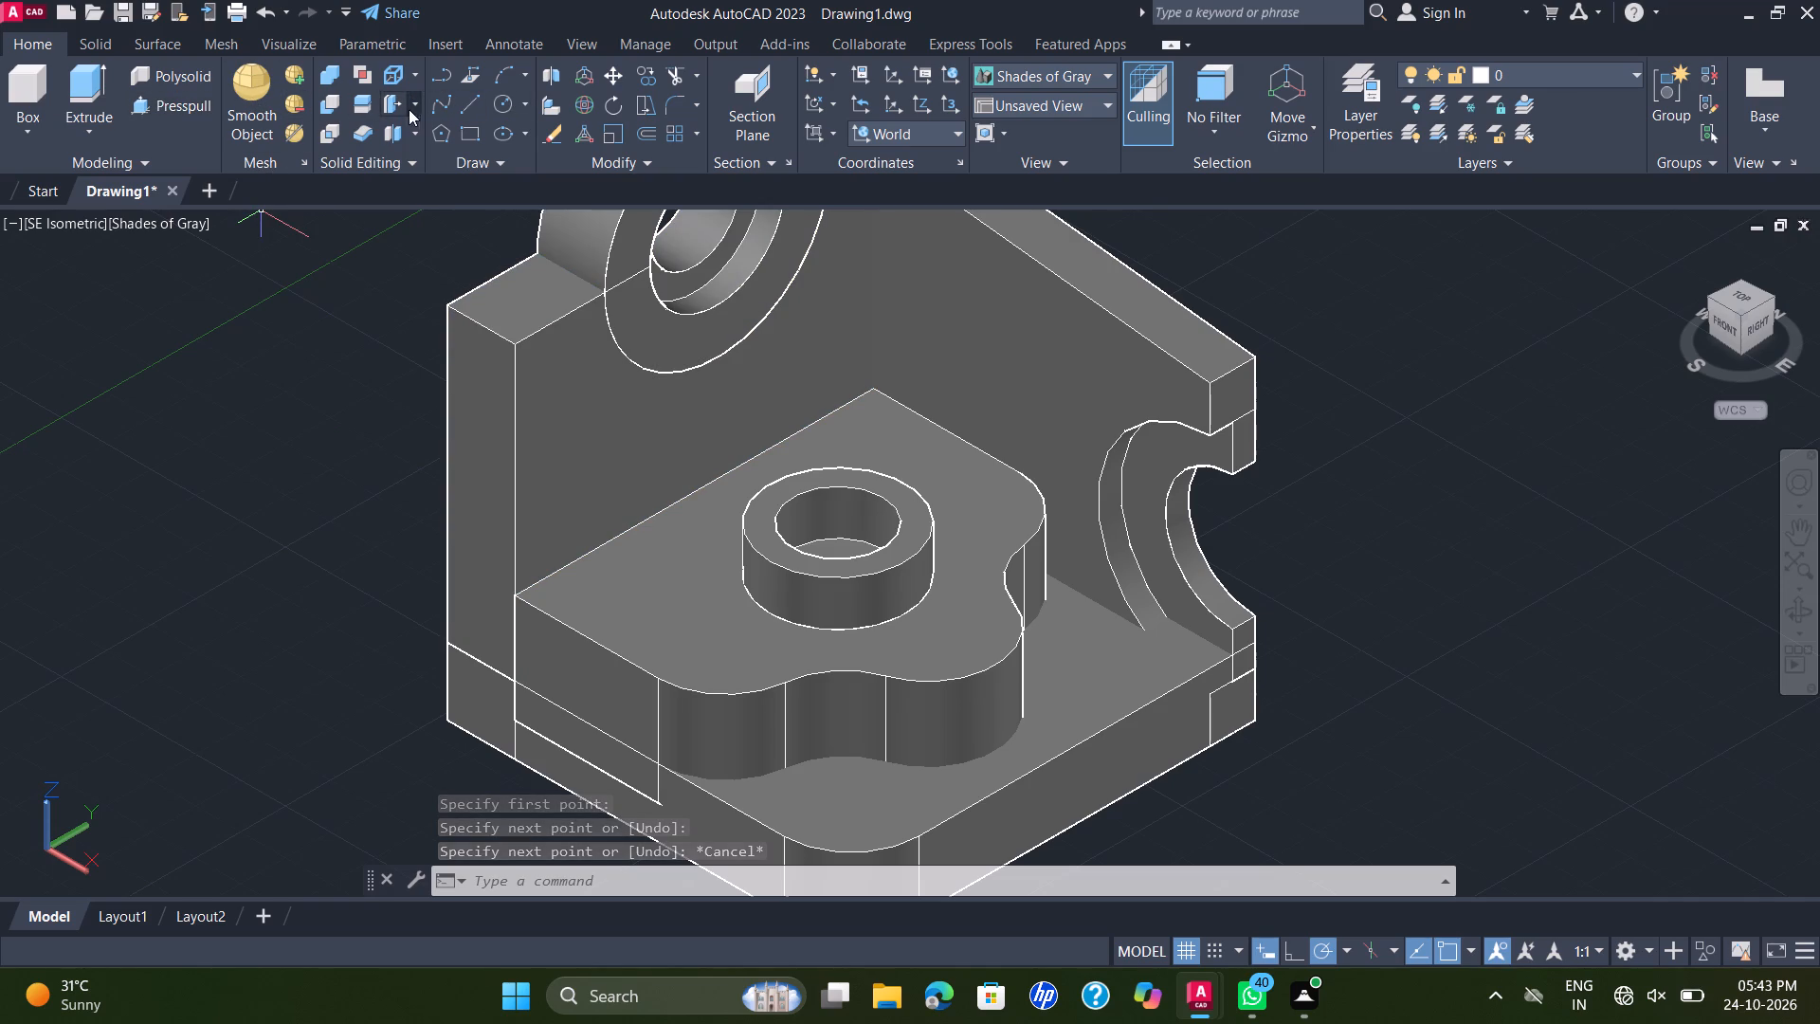
Draw a 35 line across the stepped-hole wall's inner face from its front edge line's midpoint, continuing with a 25 line downward.
{"action": "left_click", "coordinate": [477, 102]}
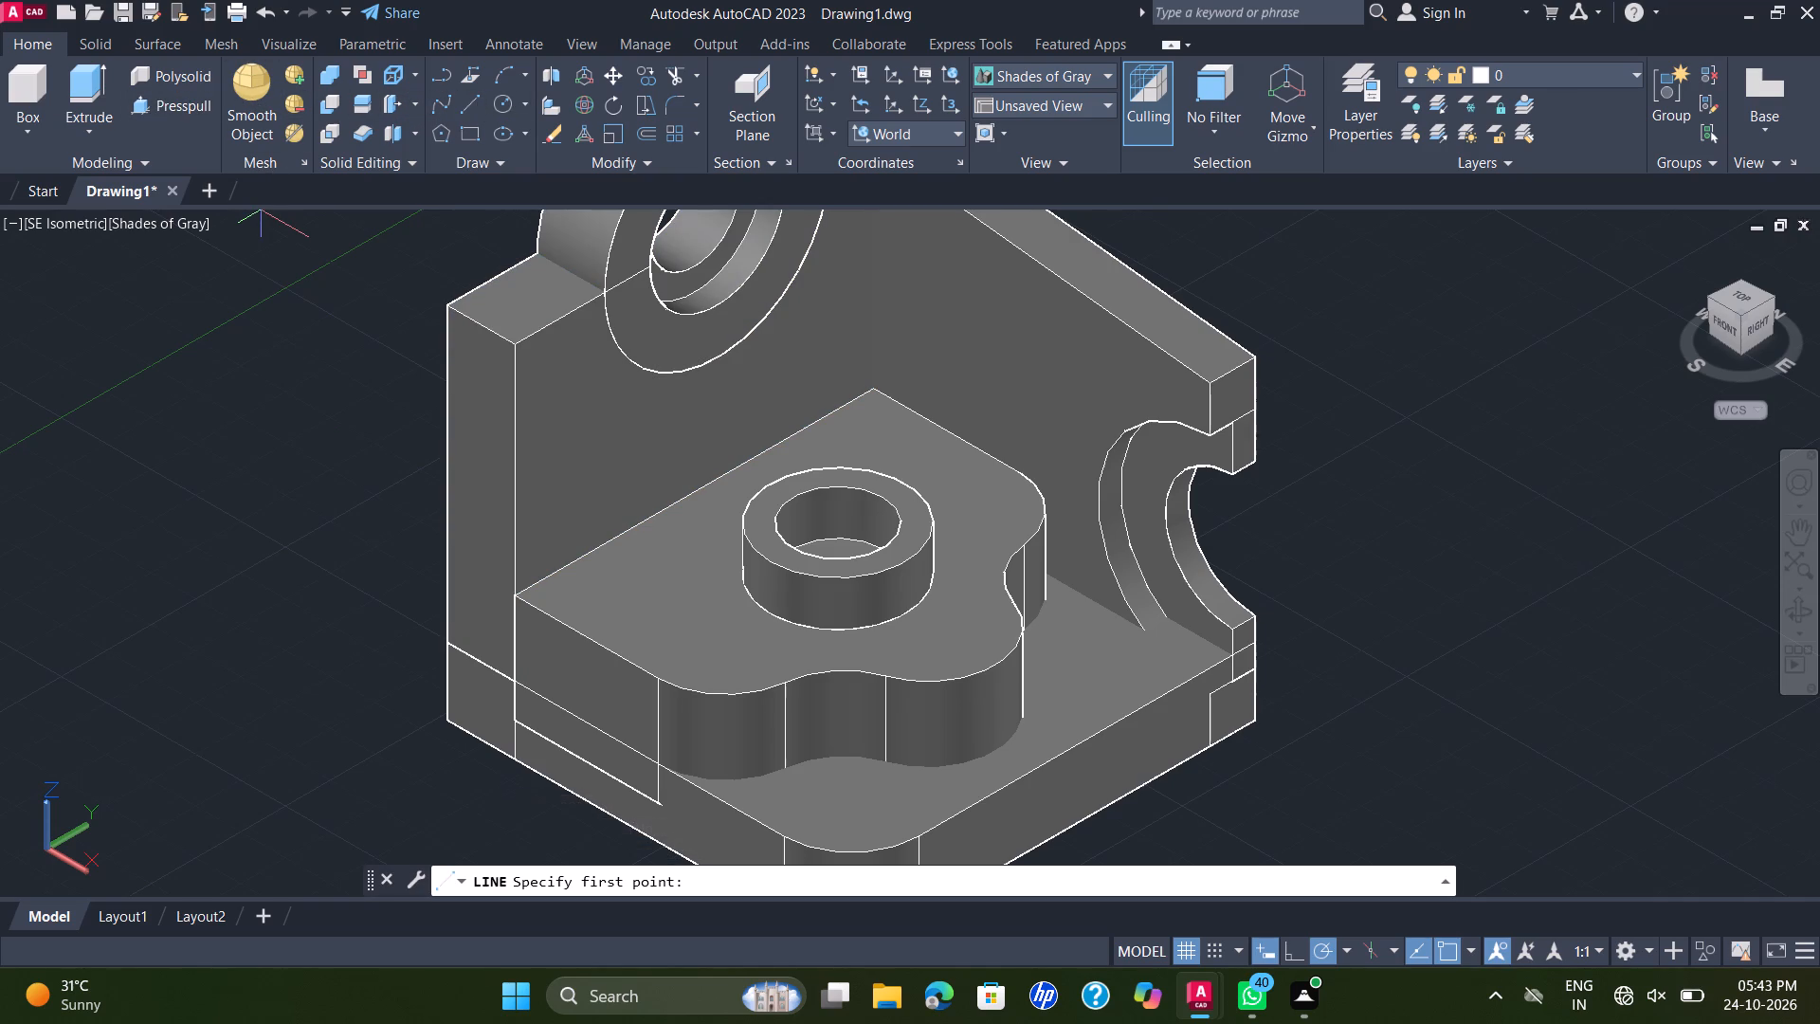
{"action": "left_click", "coordinate": [520, 466]}
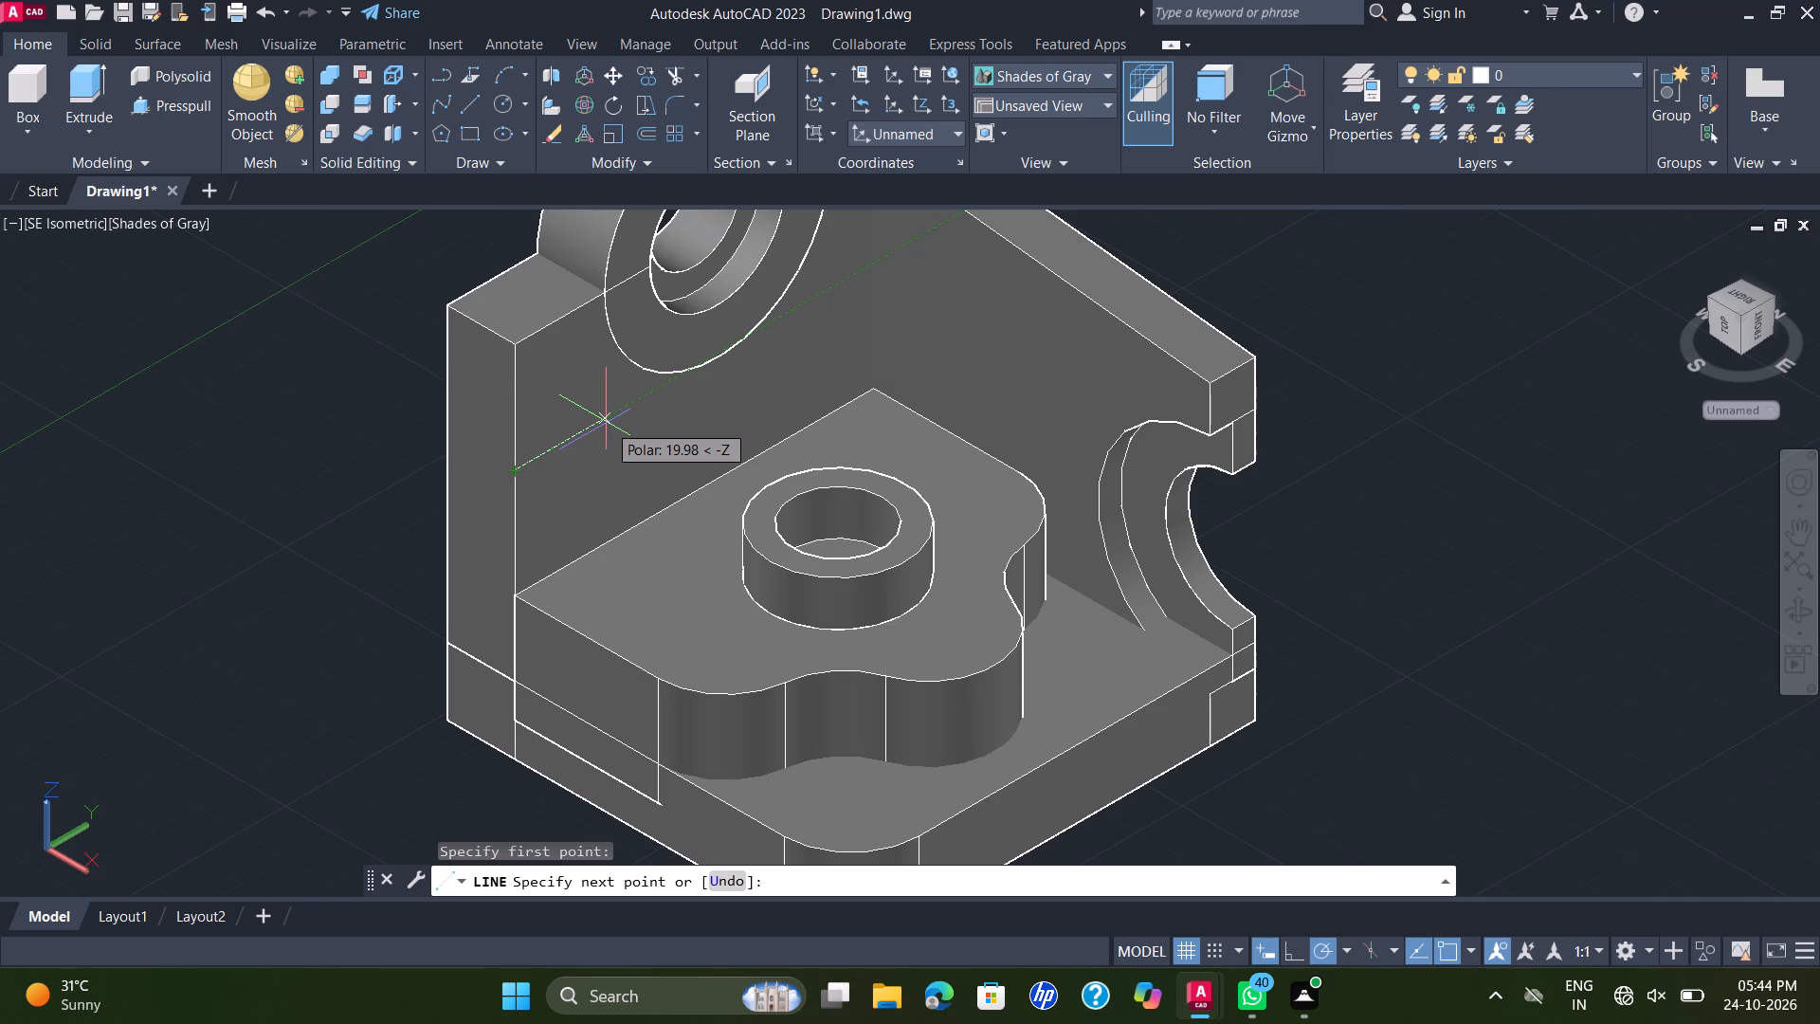
{"action": "type", "text": "35"}
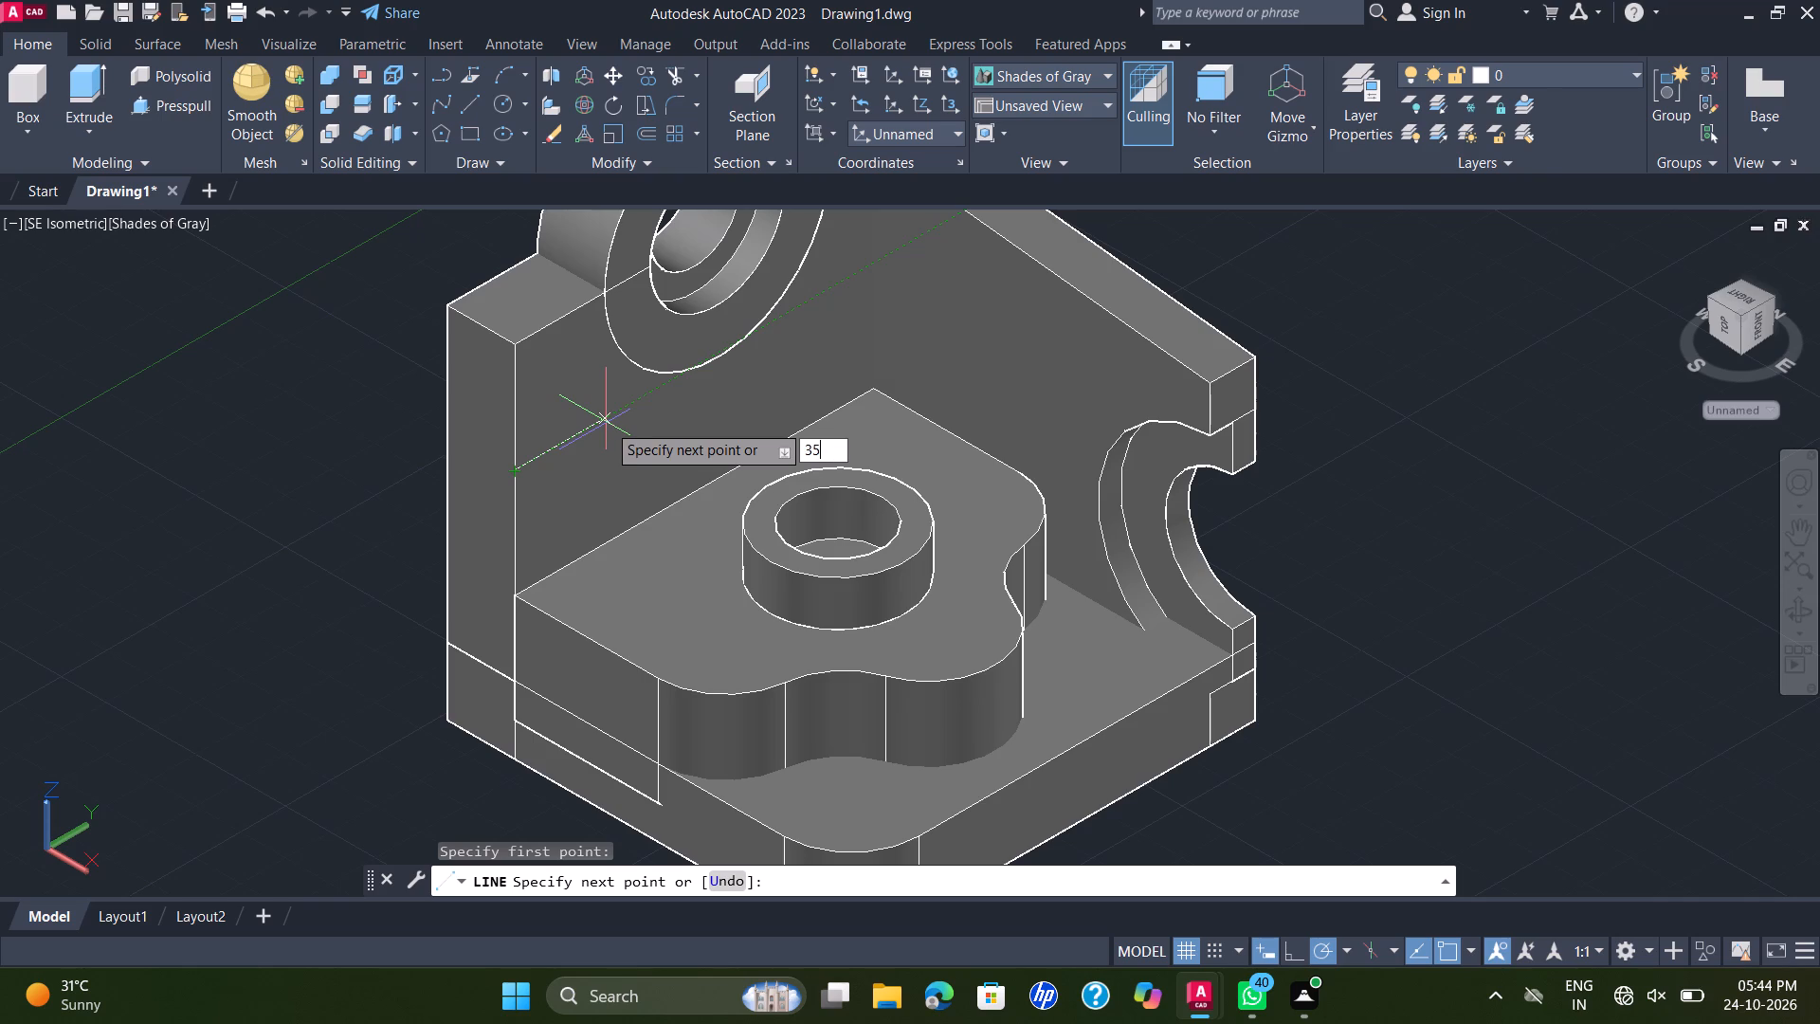
{"action": "key", "text": "Return"}
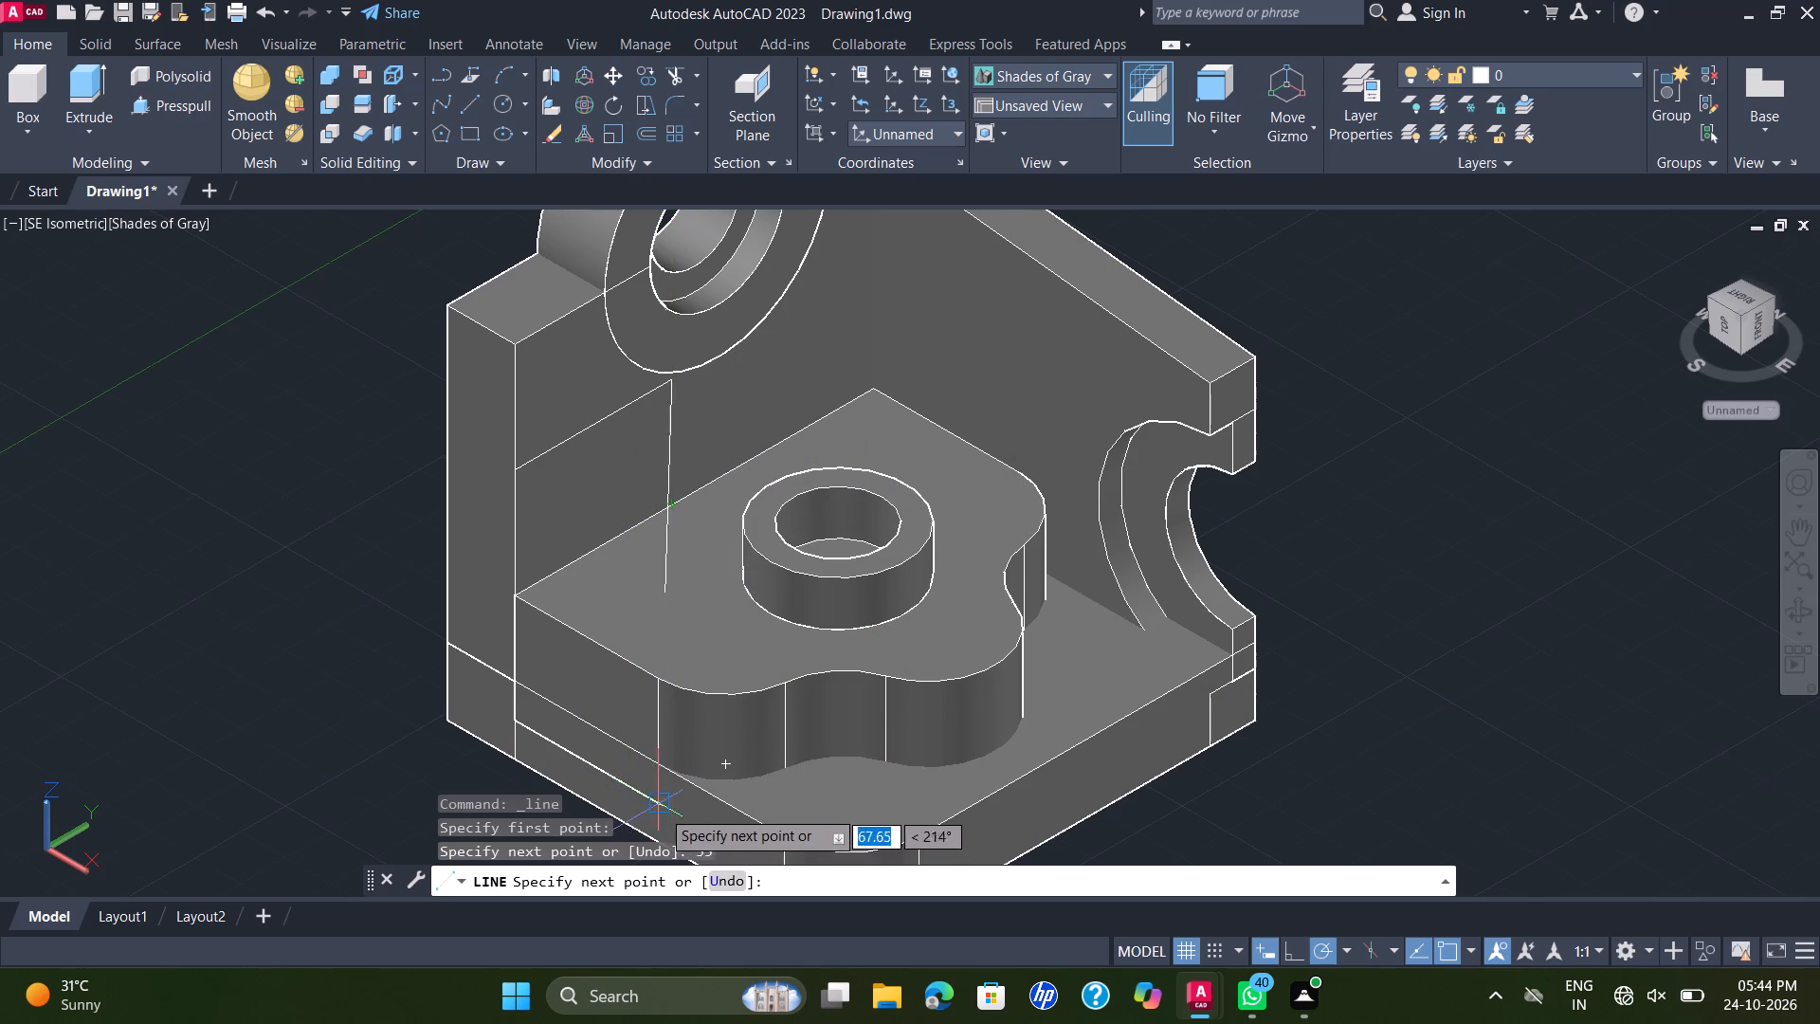
{"action": "middle_click_drag", "start_coordinate": [683, 780], "coordinate": [734, 653]}
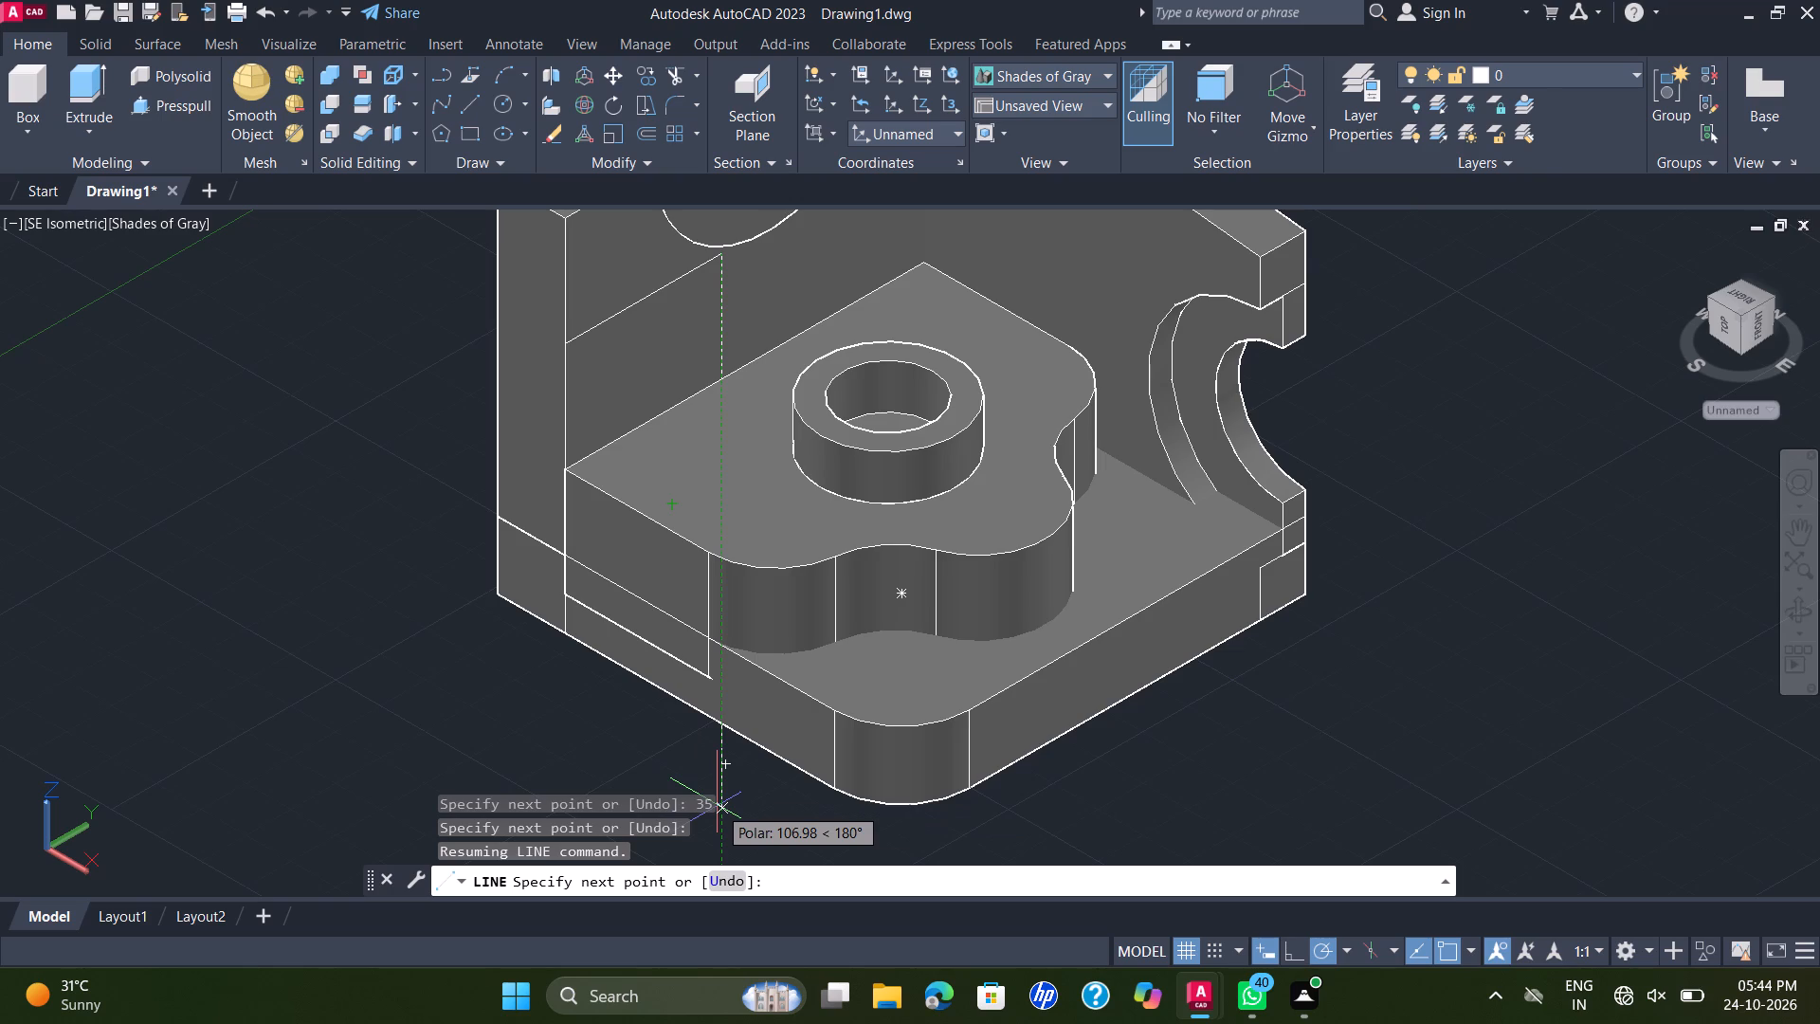
{"action": "type", "text": "25"}
{"action": "key", "text": "Return"}
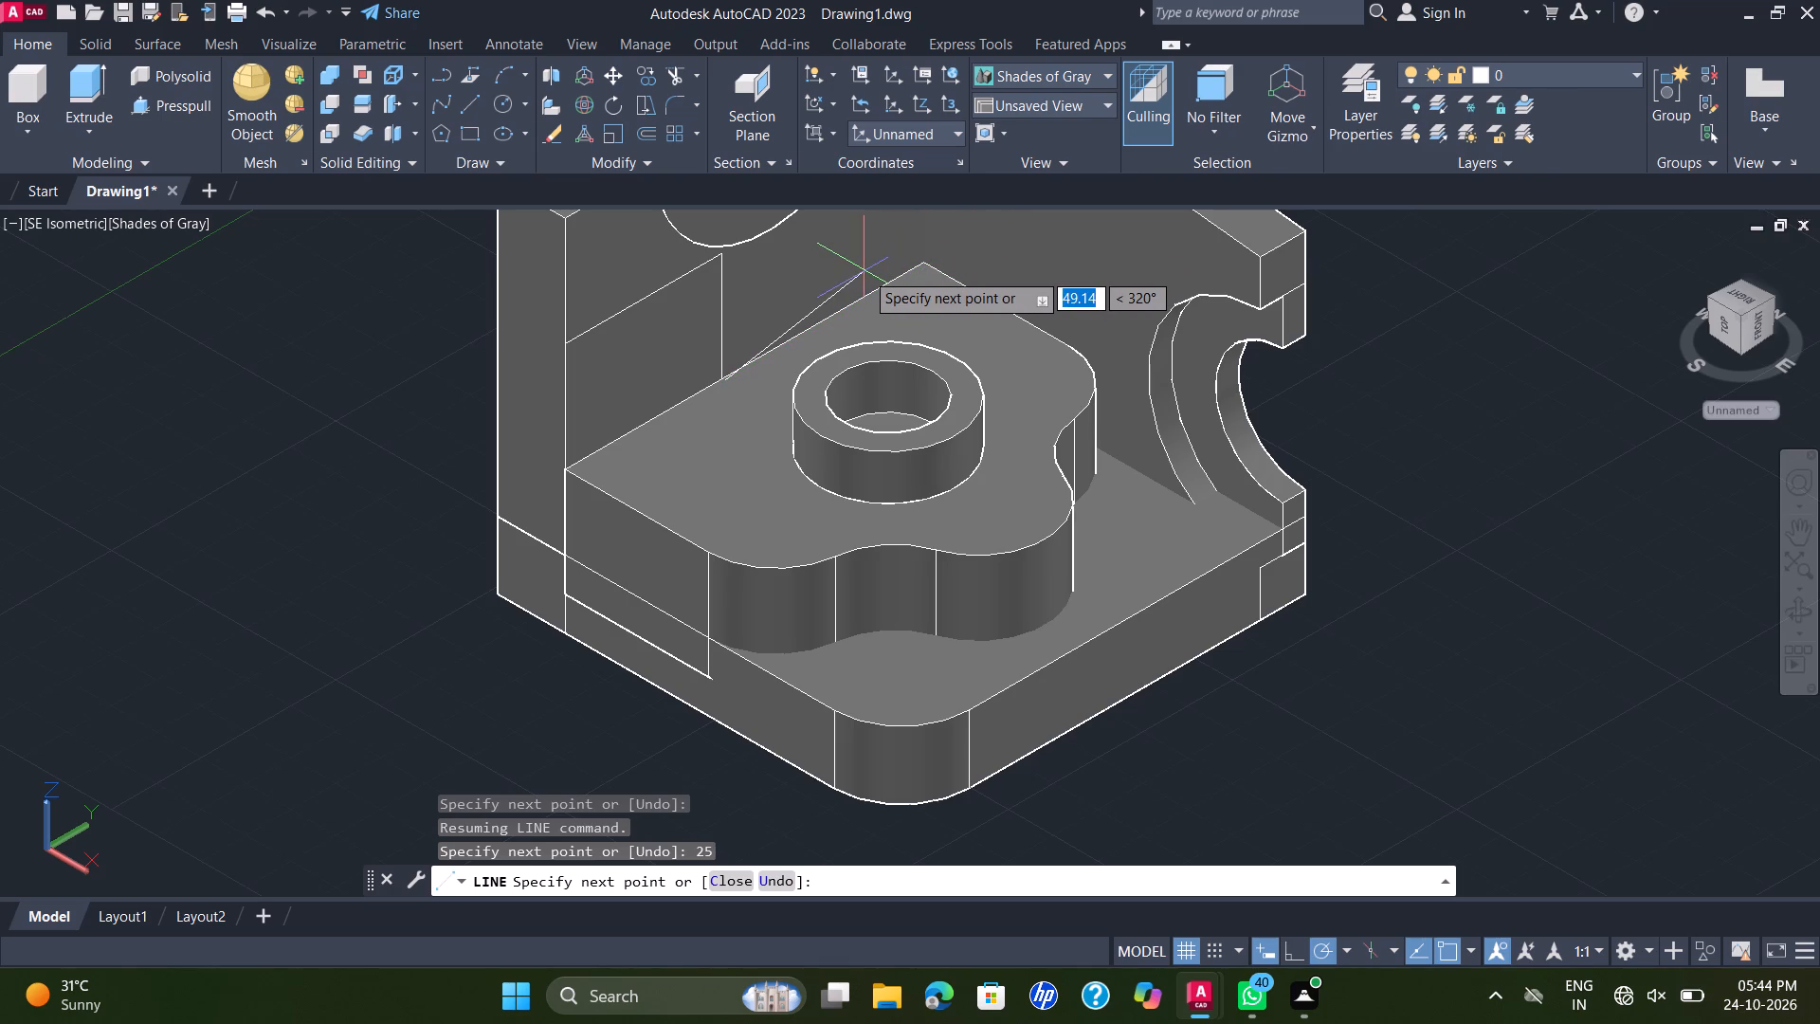
{"action": "scroll", "coordinate": [864, 271], "scroll_direction": "down", "scroll_amount": 2}
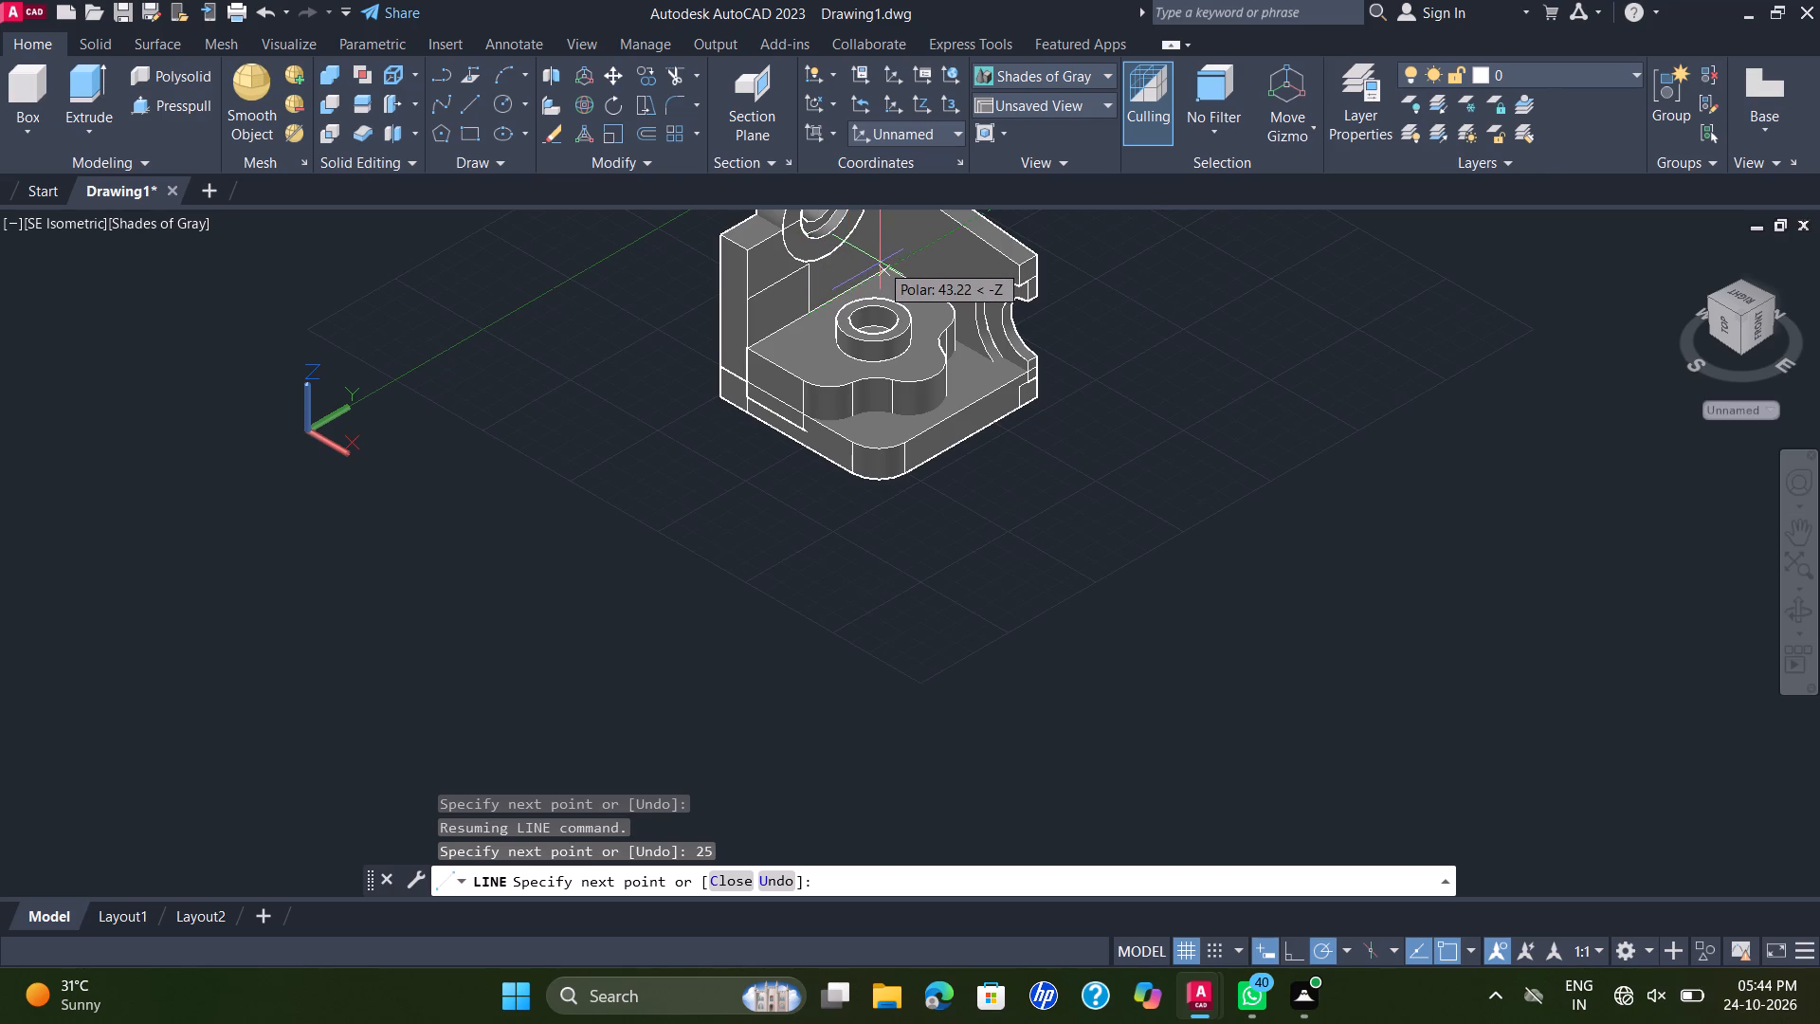
{"action": "middle_click_drag", "start_coordinate": [879, 262], "coordinate": [787, 366]}
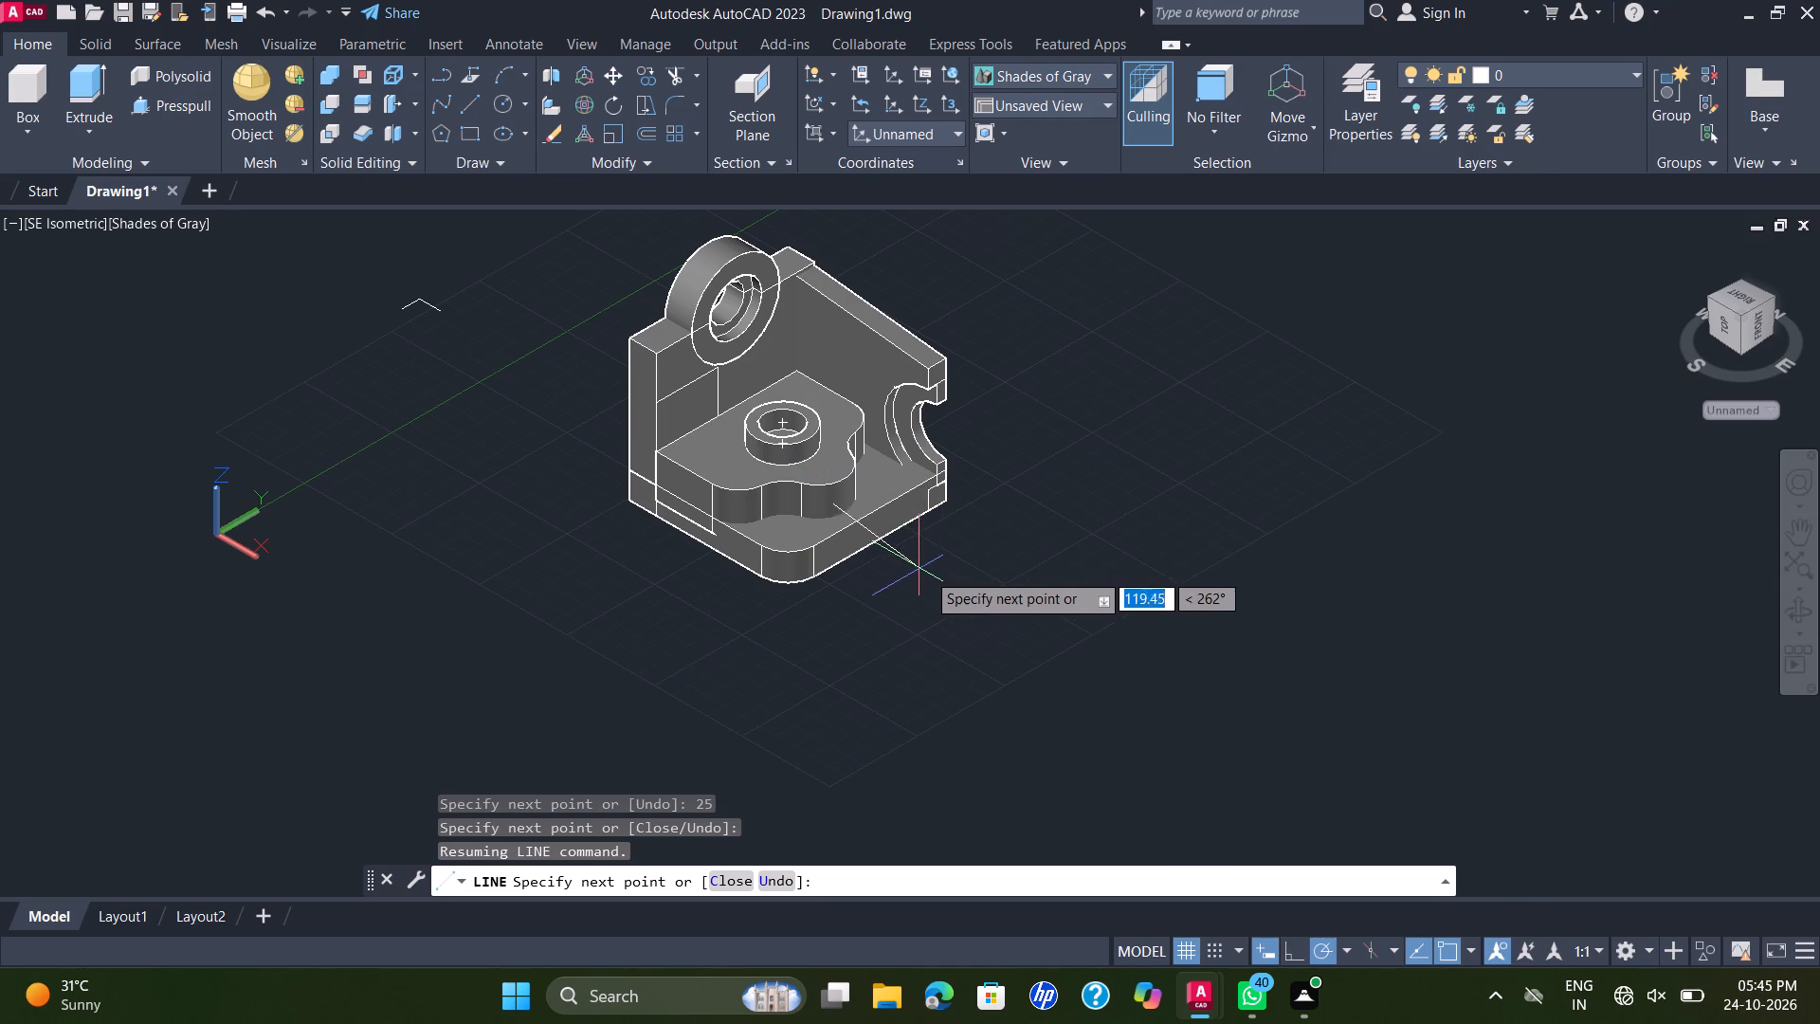
{"action": "key", "text": "Escape"}
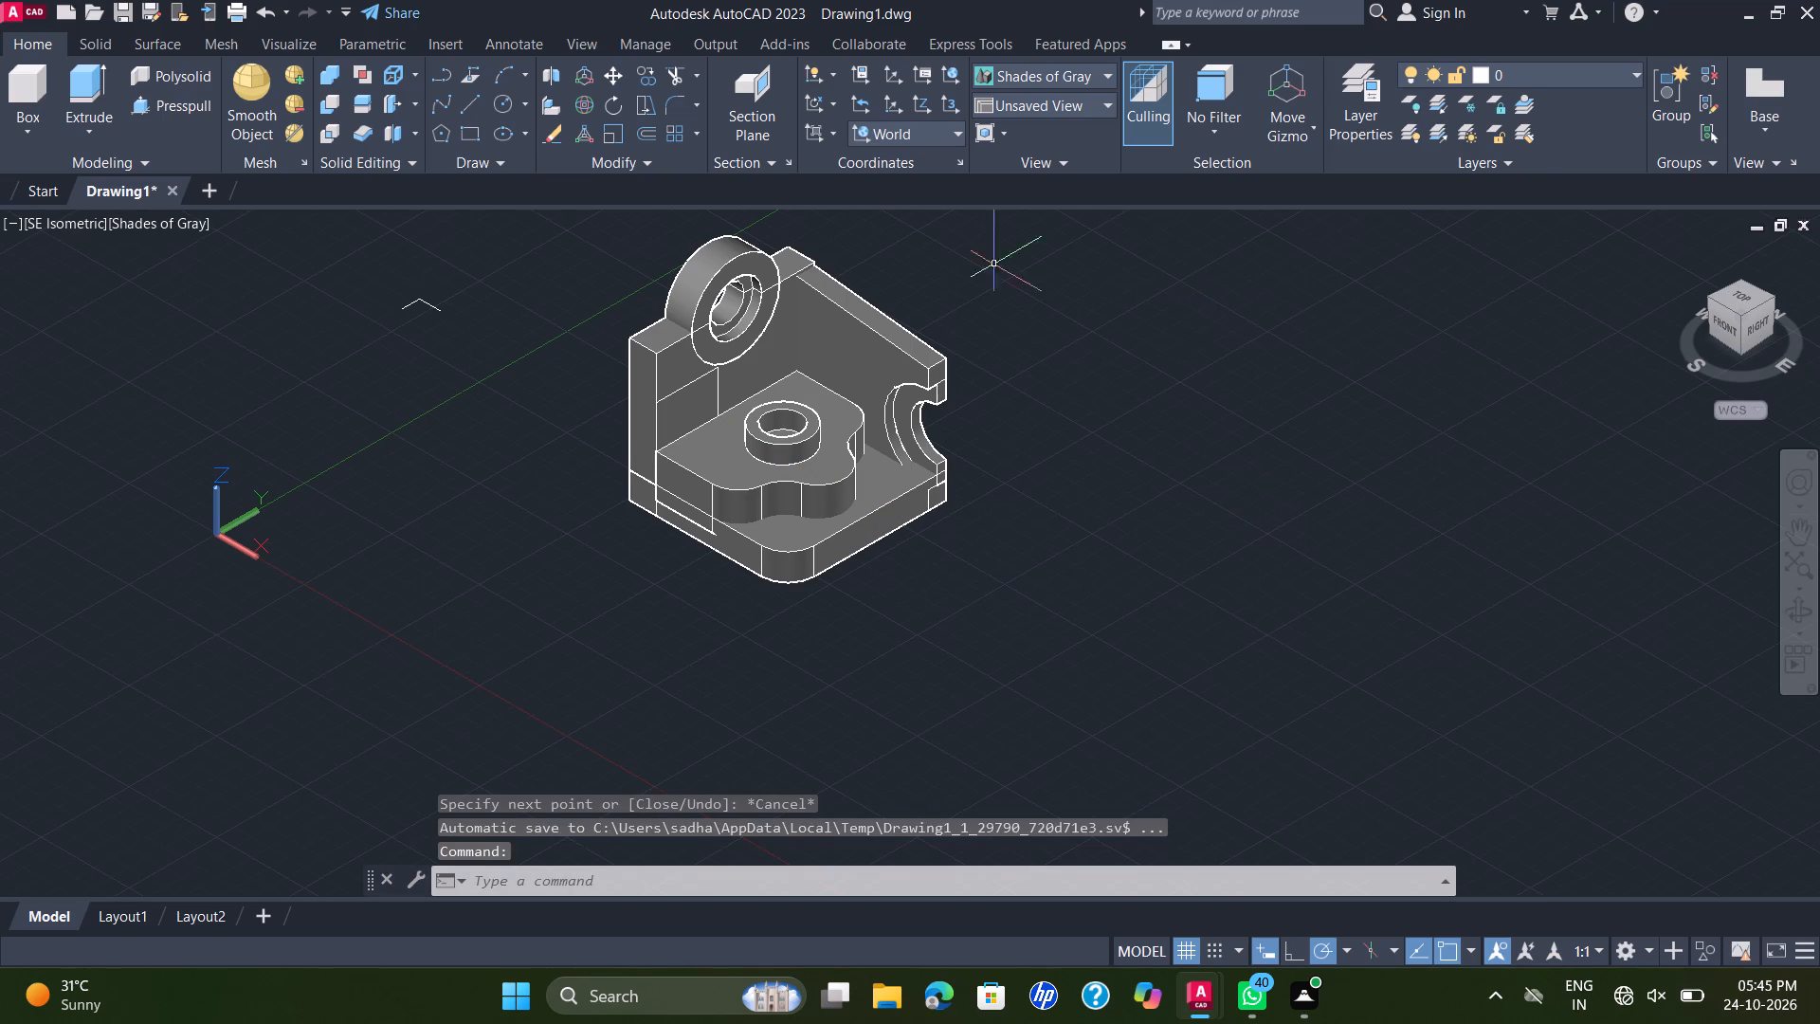
Draw a closed wedge profile in open space beside the bracket with a 25 vertical side, 32 base, 12 top and sloped closing line.
{"action": "left_click", "coordinate": [471, 98]}
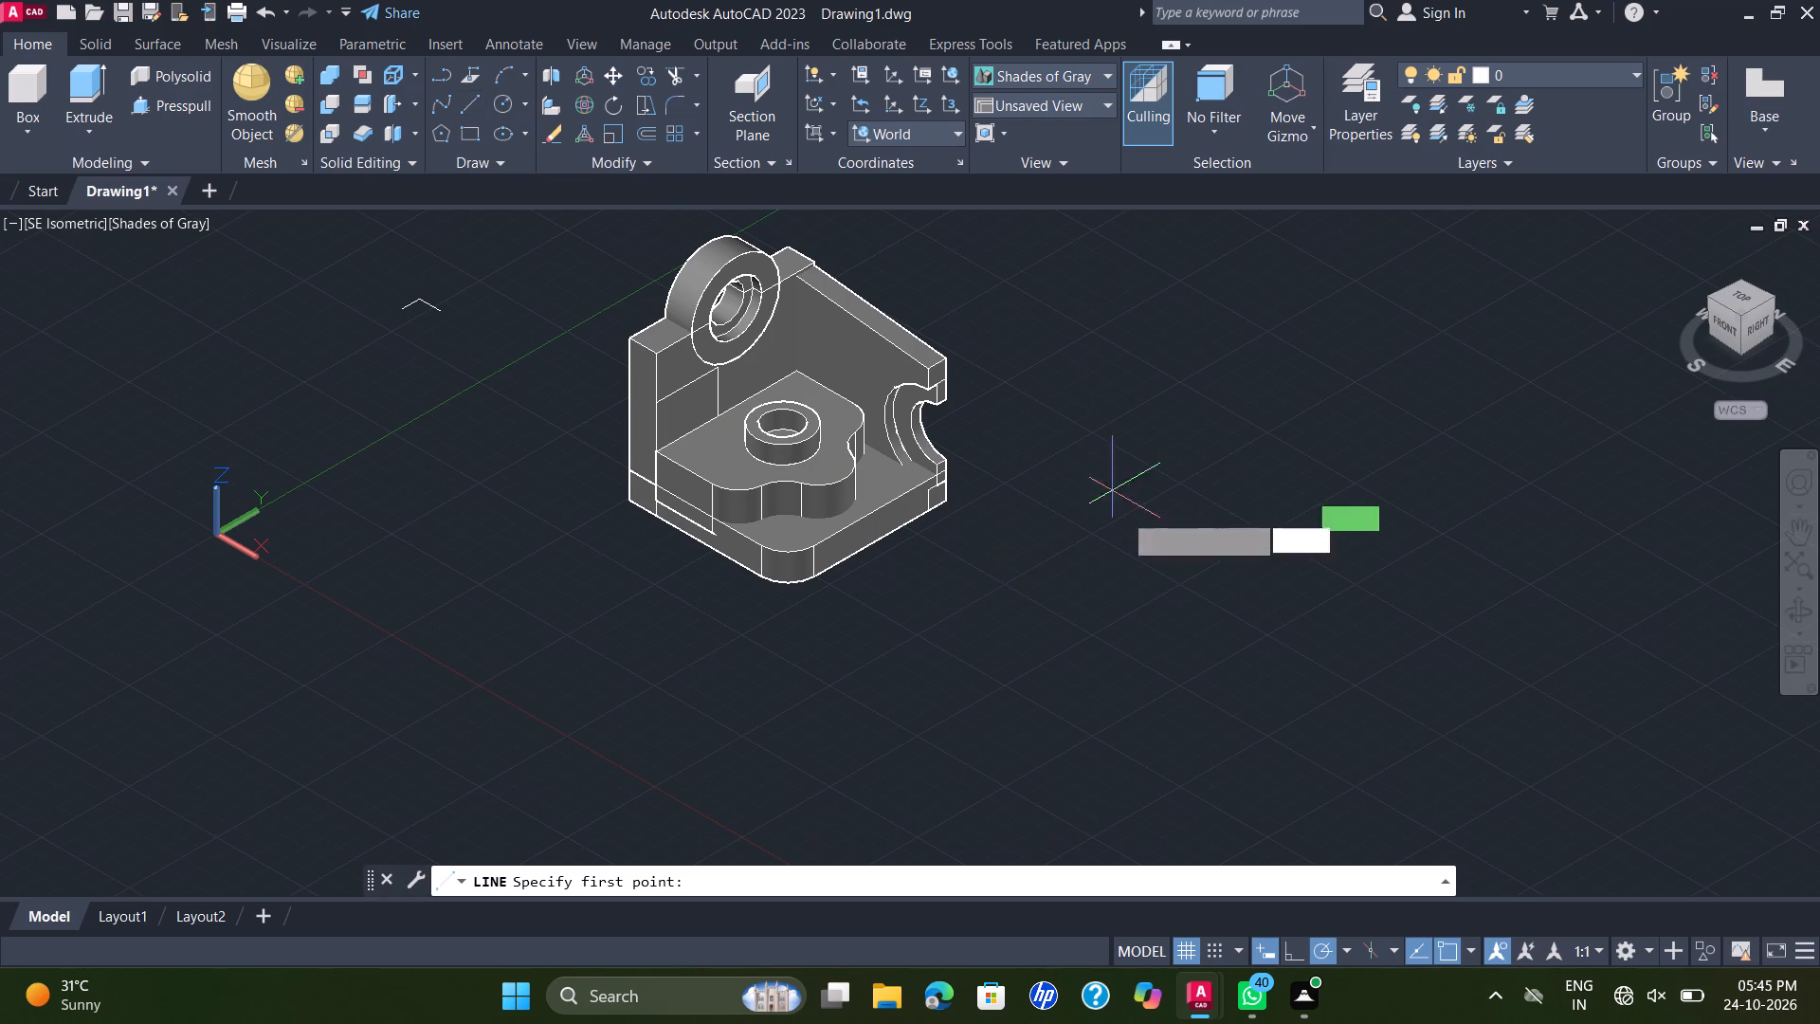
{"action": "left_click", "coordinate": [1160, 496]}
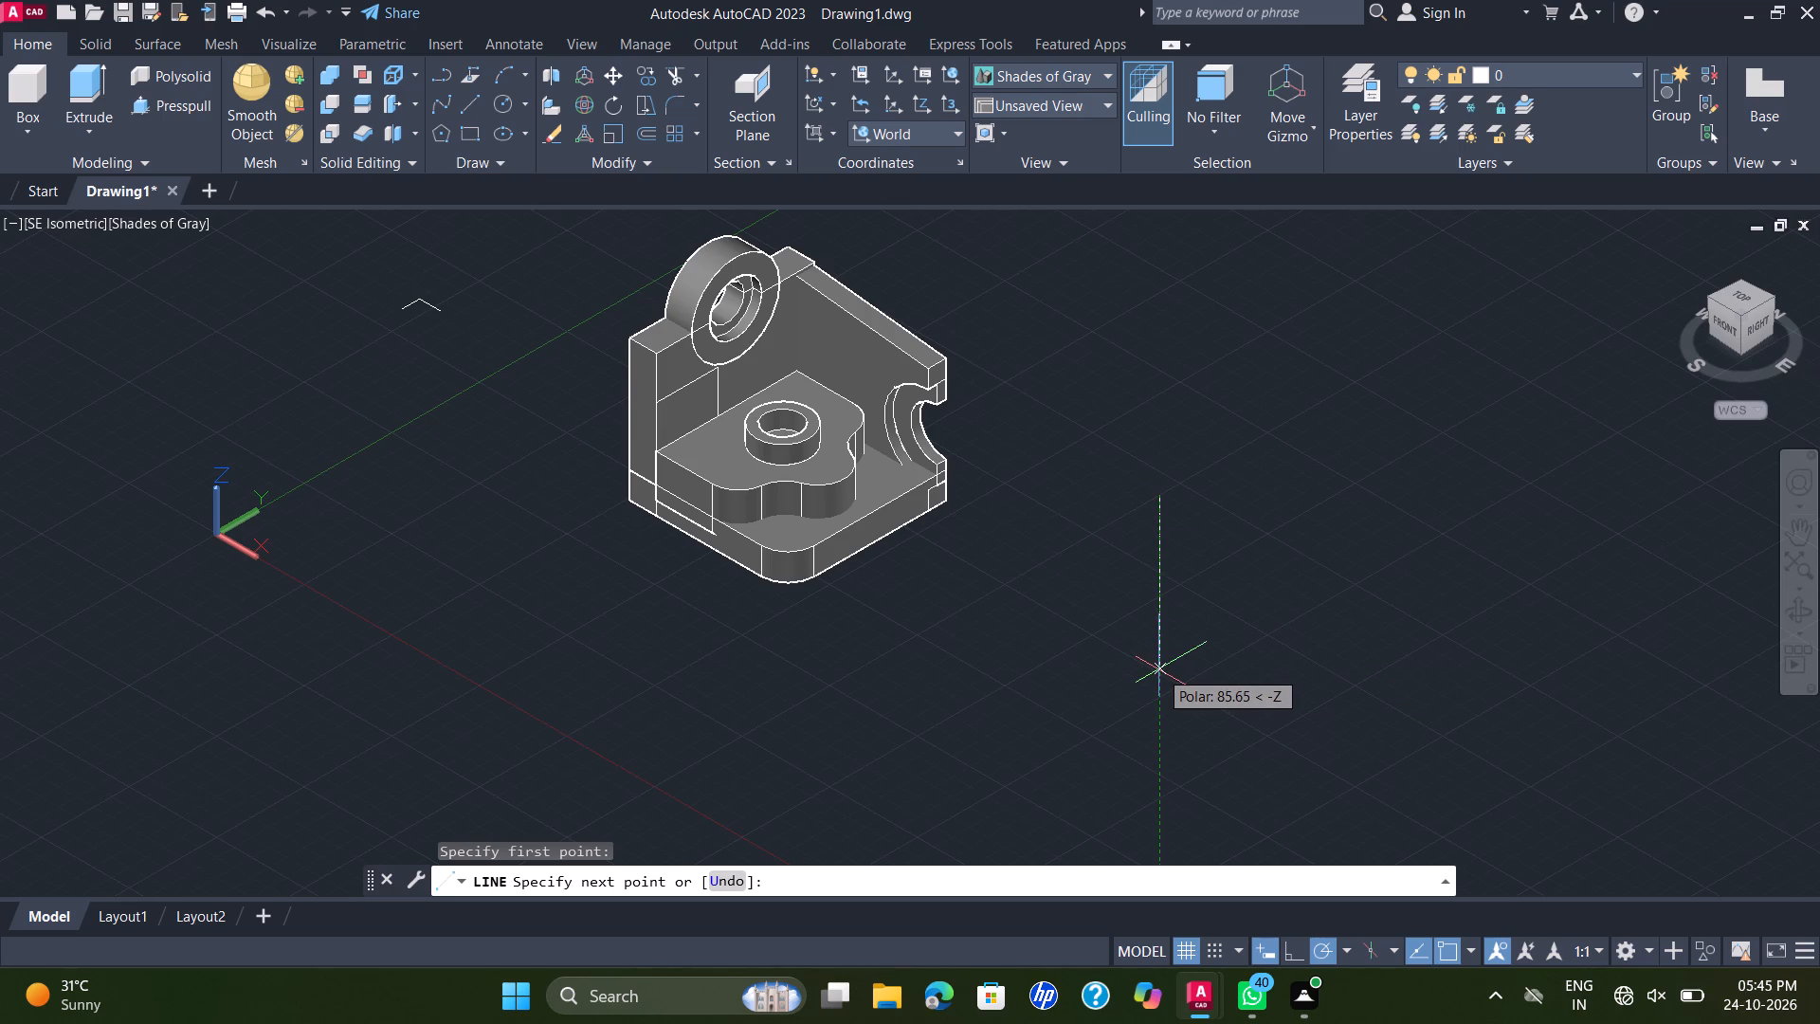
{"action": "type", "text": "25"}
{"action": "key", "text": "Return"}
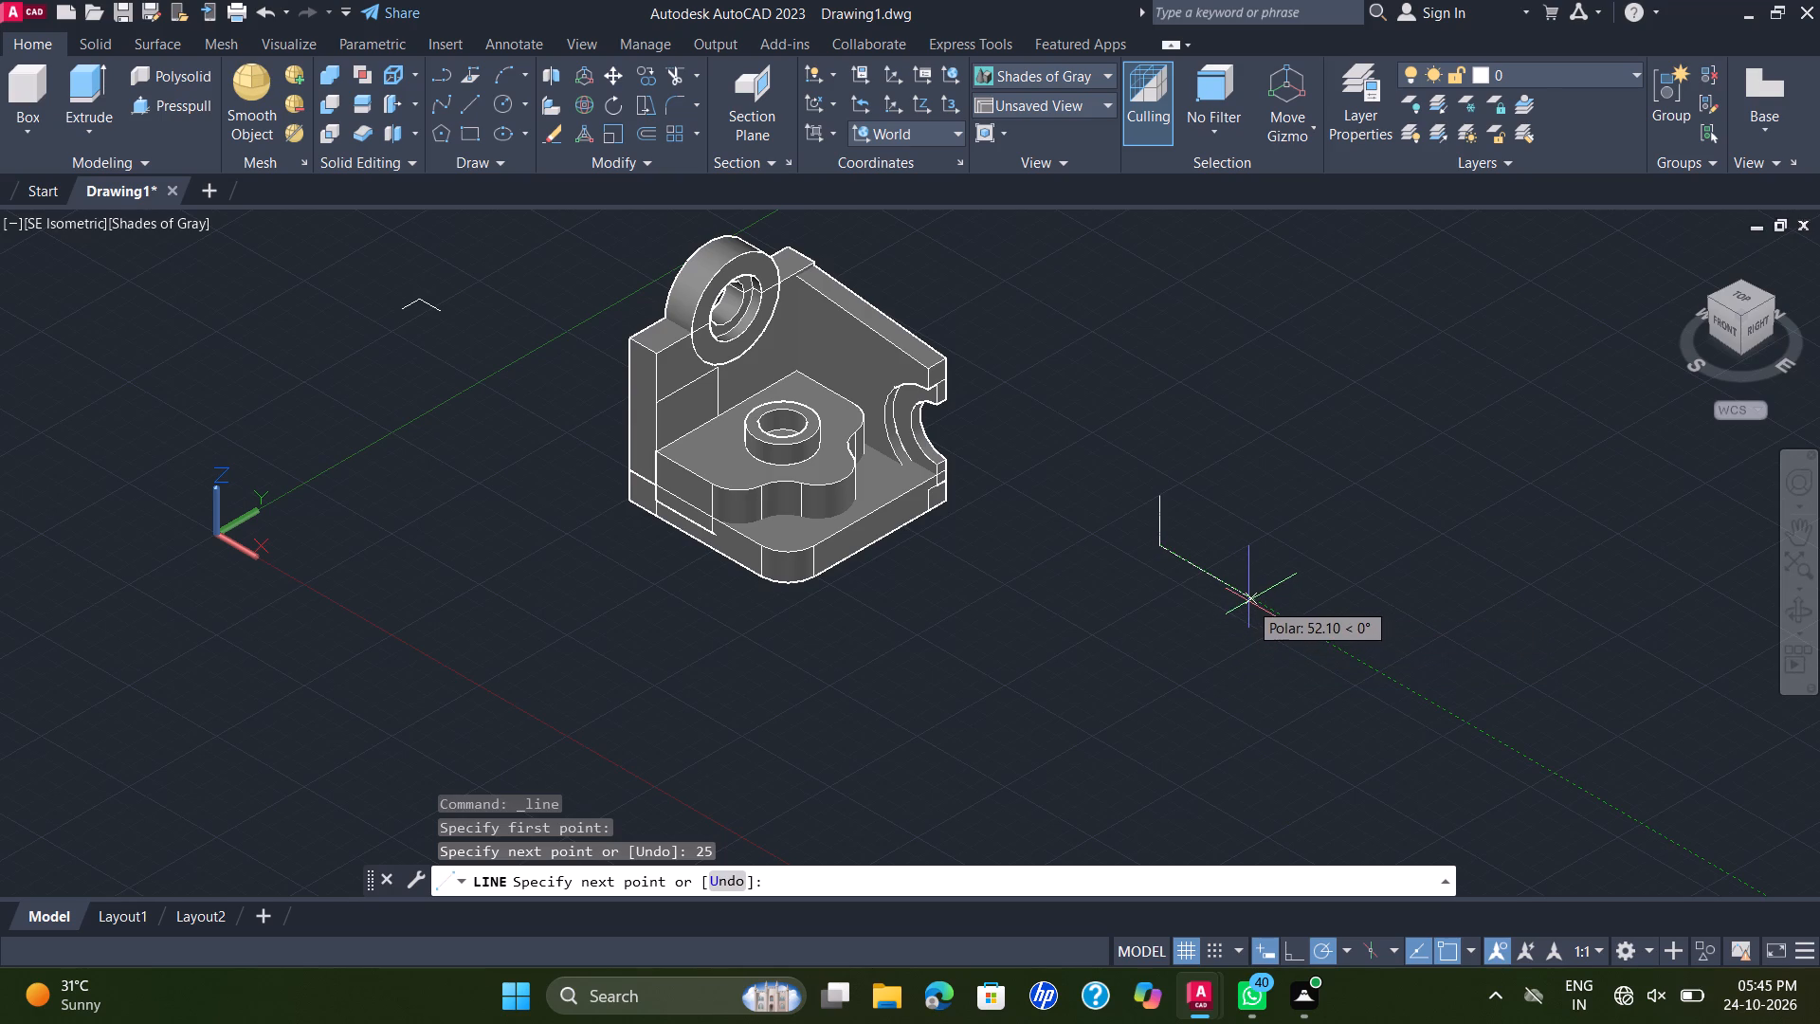
{"action": "type", "text": "32"}
{"action": "key", "text": "Return"}
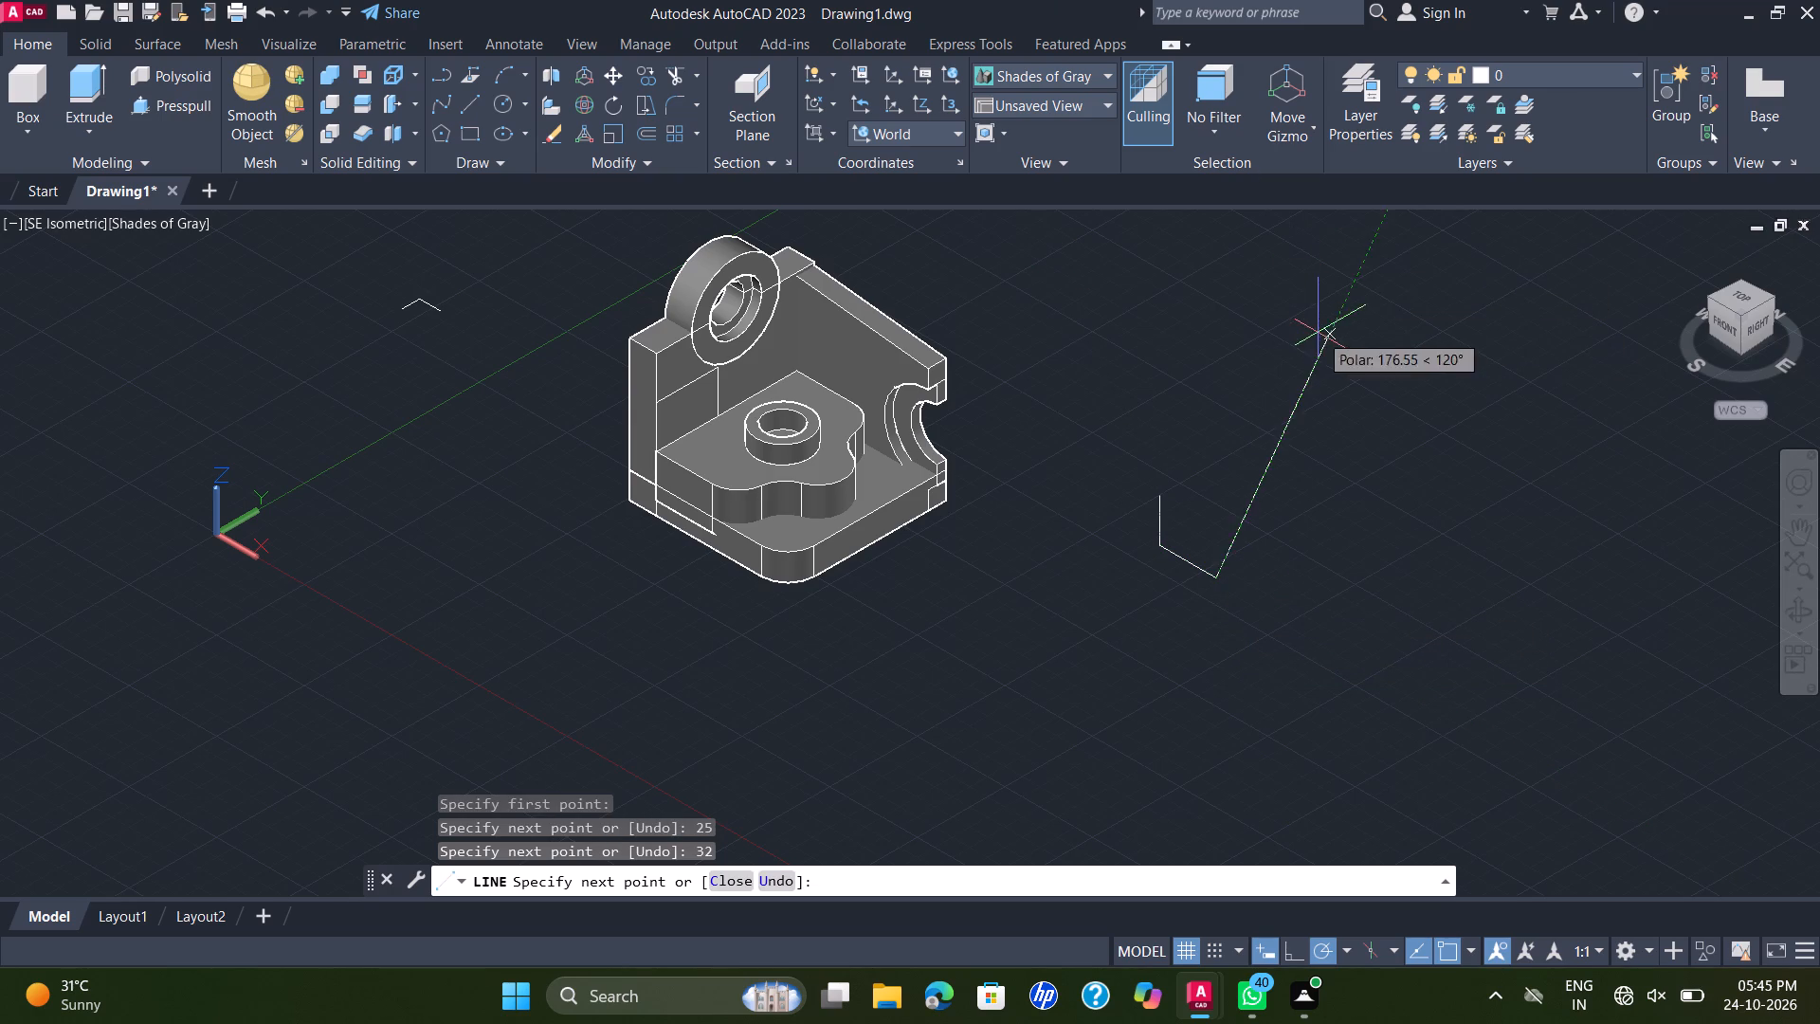
{"action": "key", "text": "Escape"}
{"action": "key", "text": "space"}
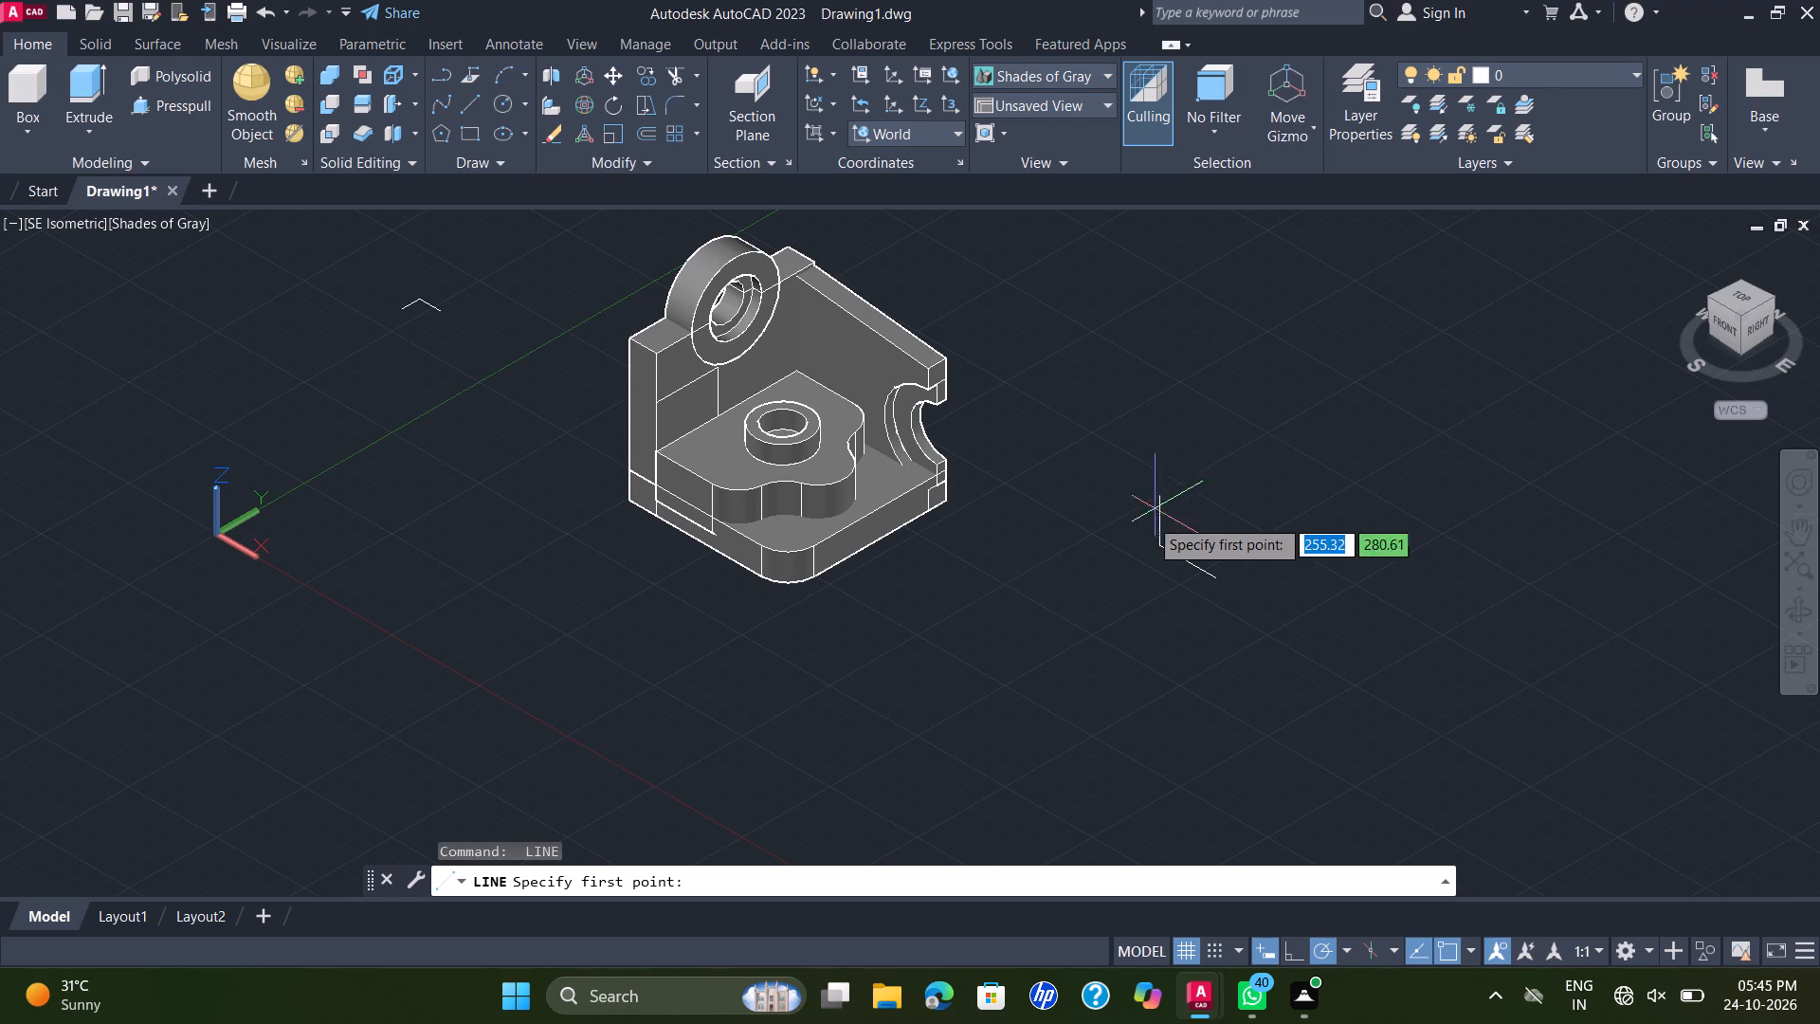
{"action": "left_click", "coordinate": [1160, 501]}
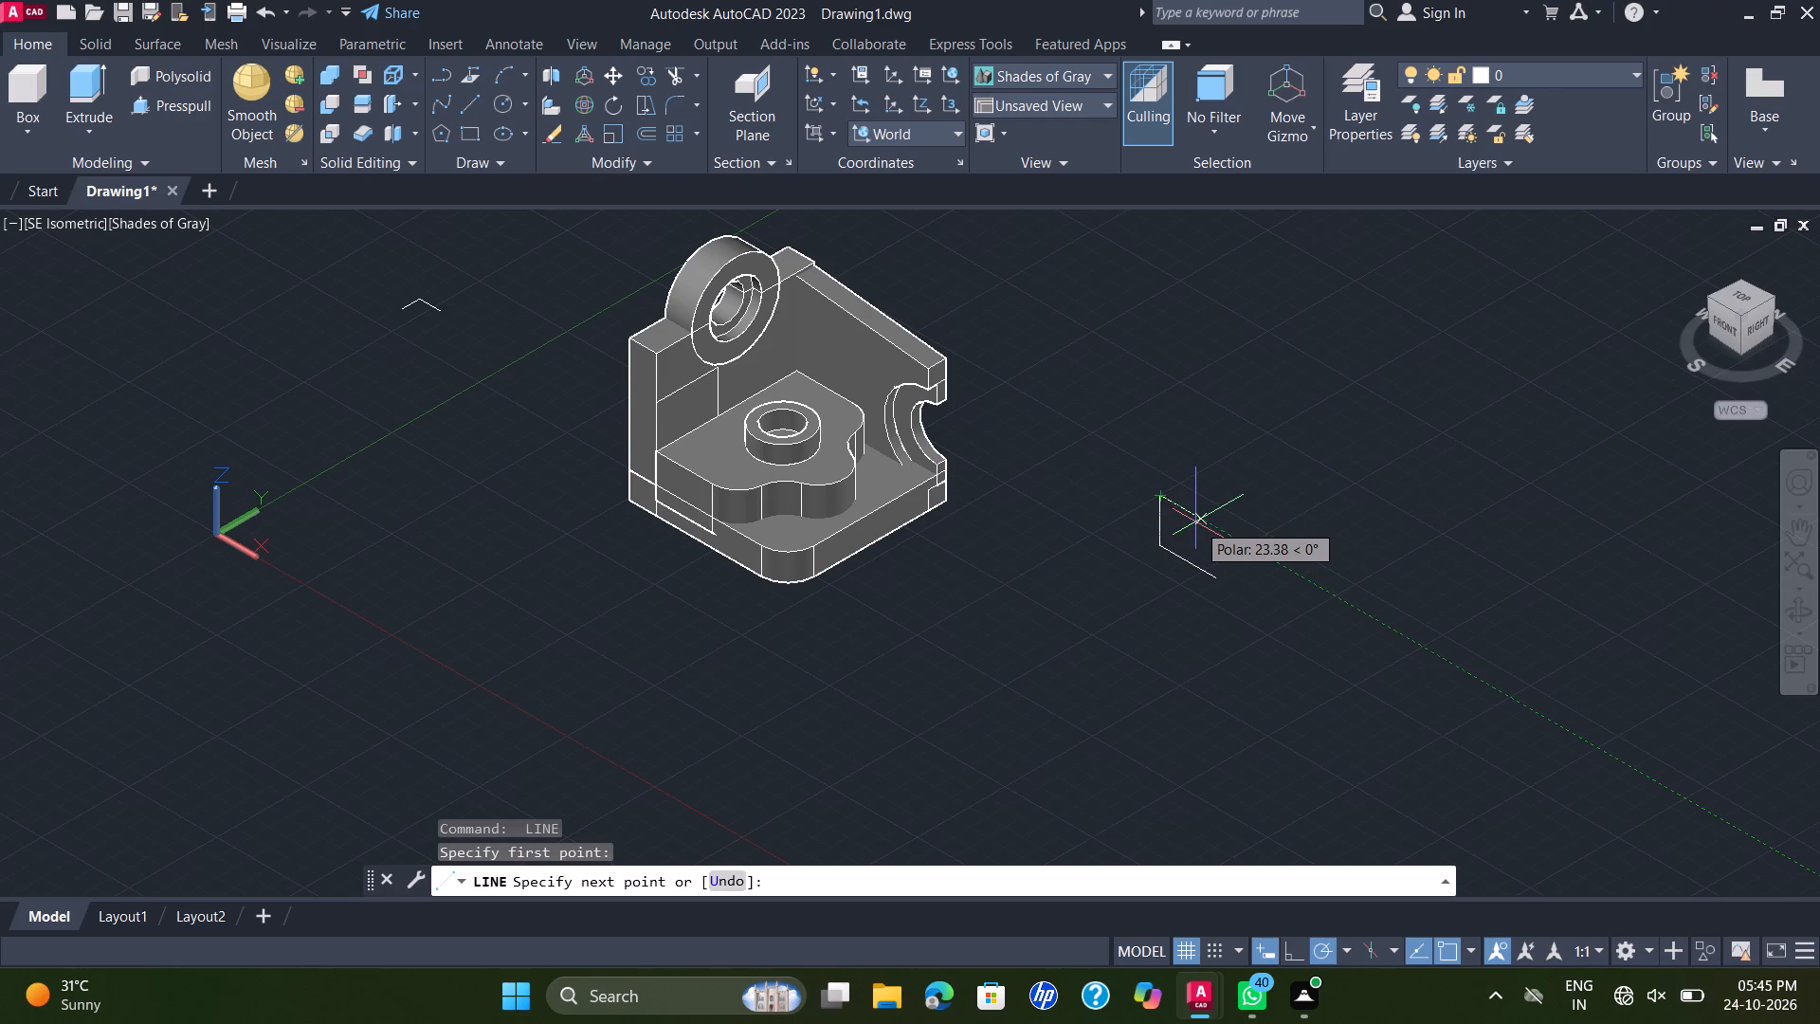
{"action": "type", "text": "12"}
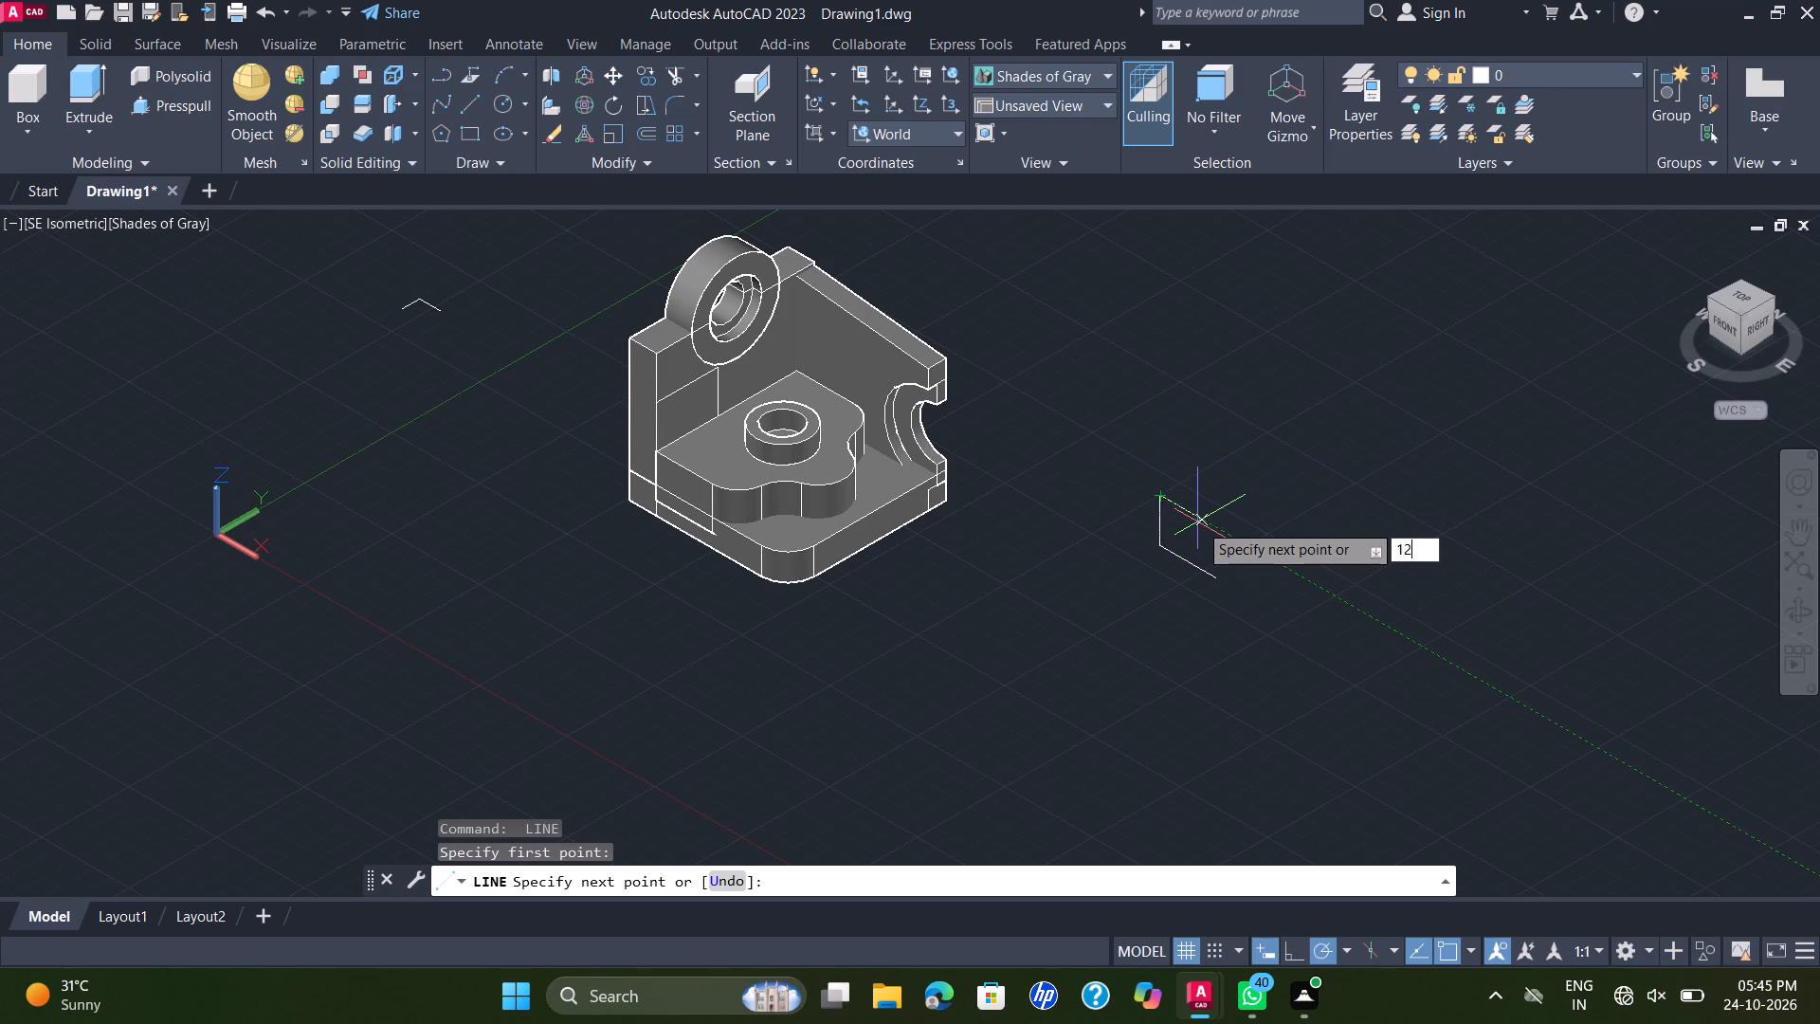
{"action": "key", "text": "Return"}
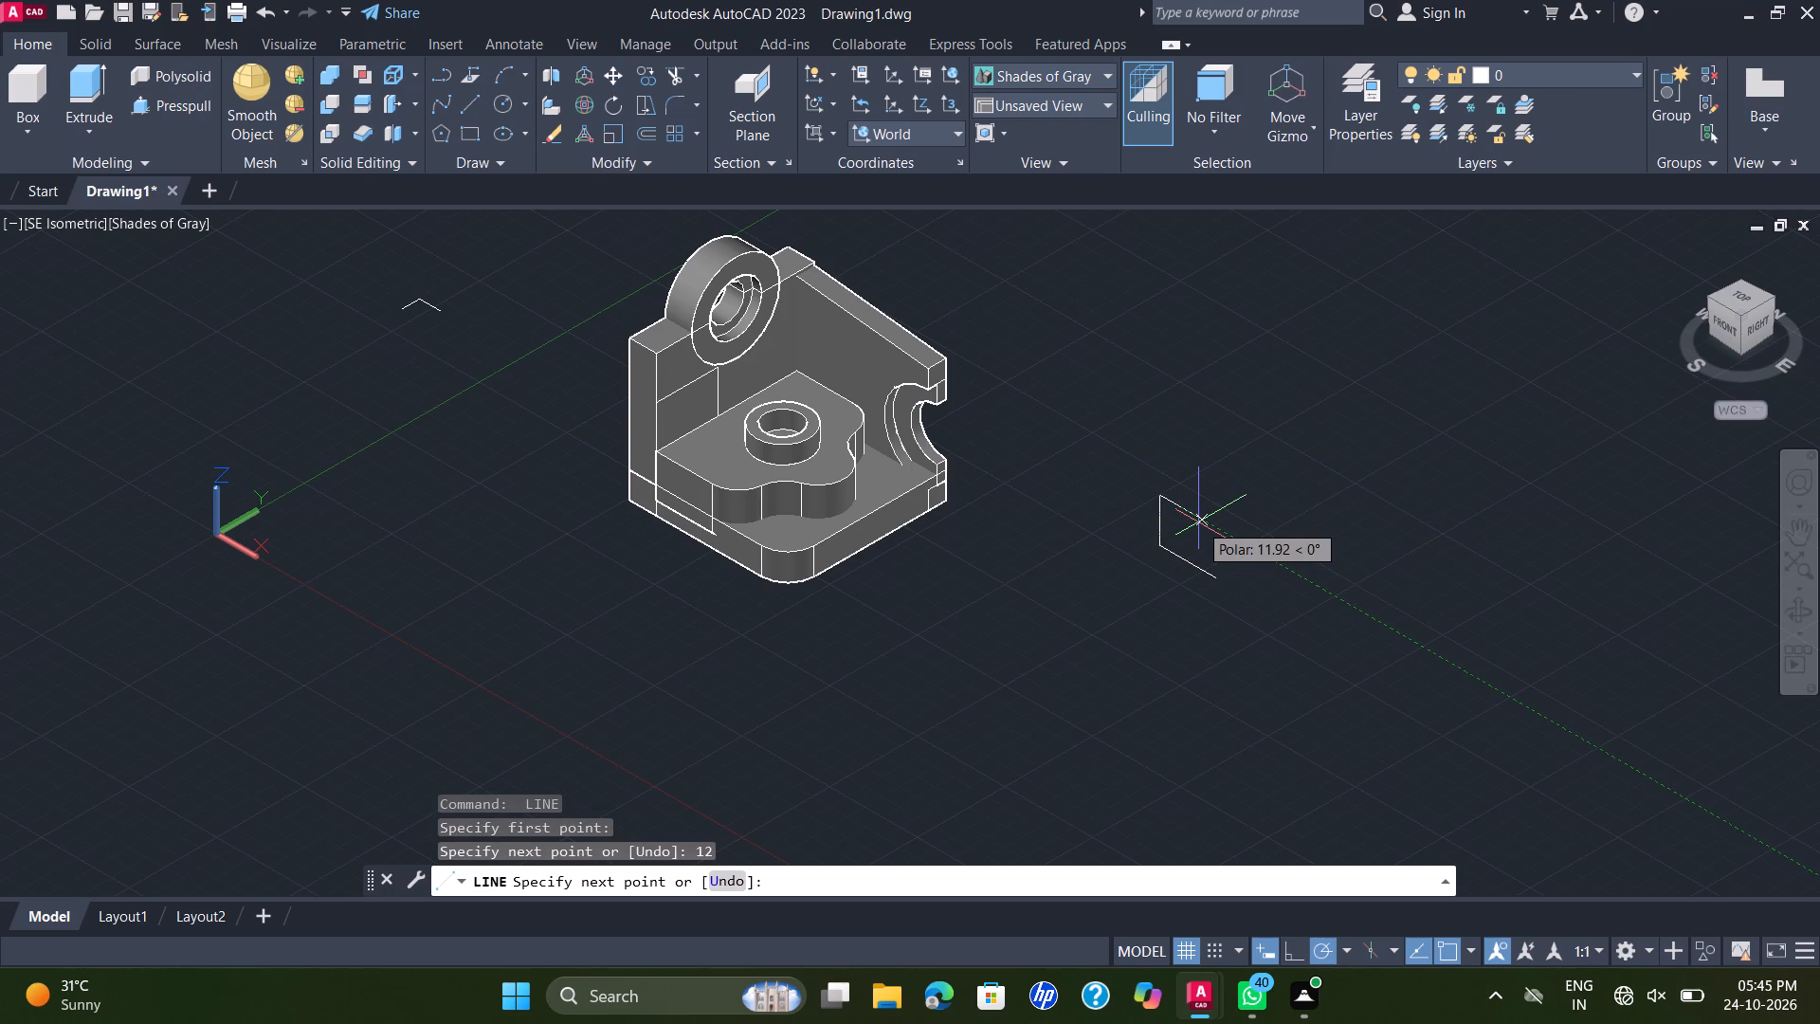
{"action": "scroll", "coordinate": [1215, 577], "scroll_direction": "up", "scroll_amount": 2}
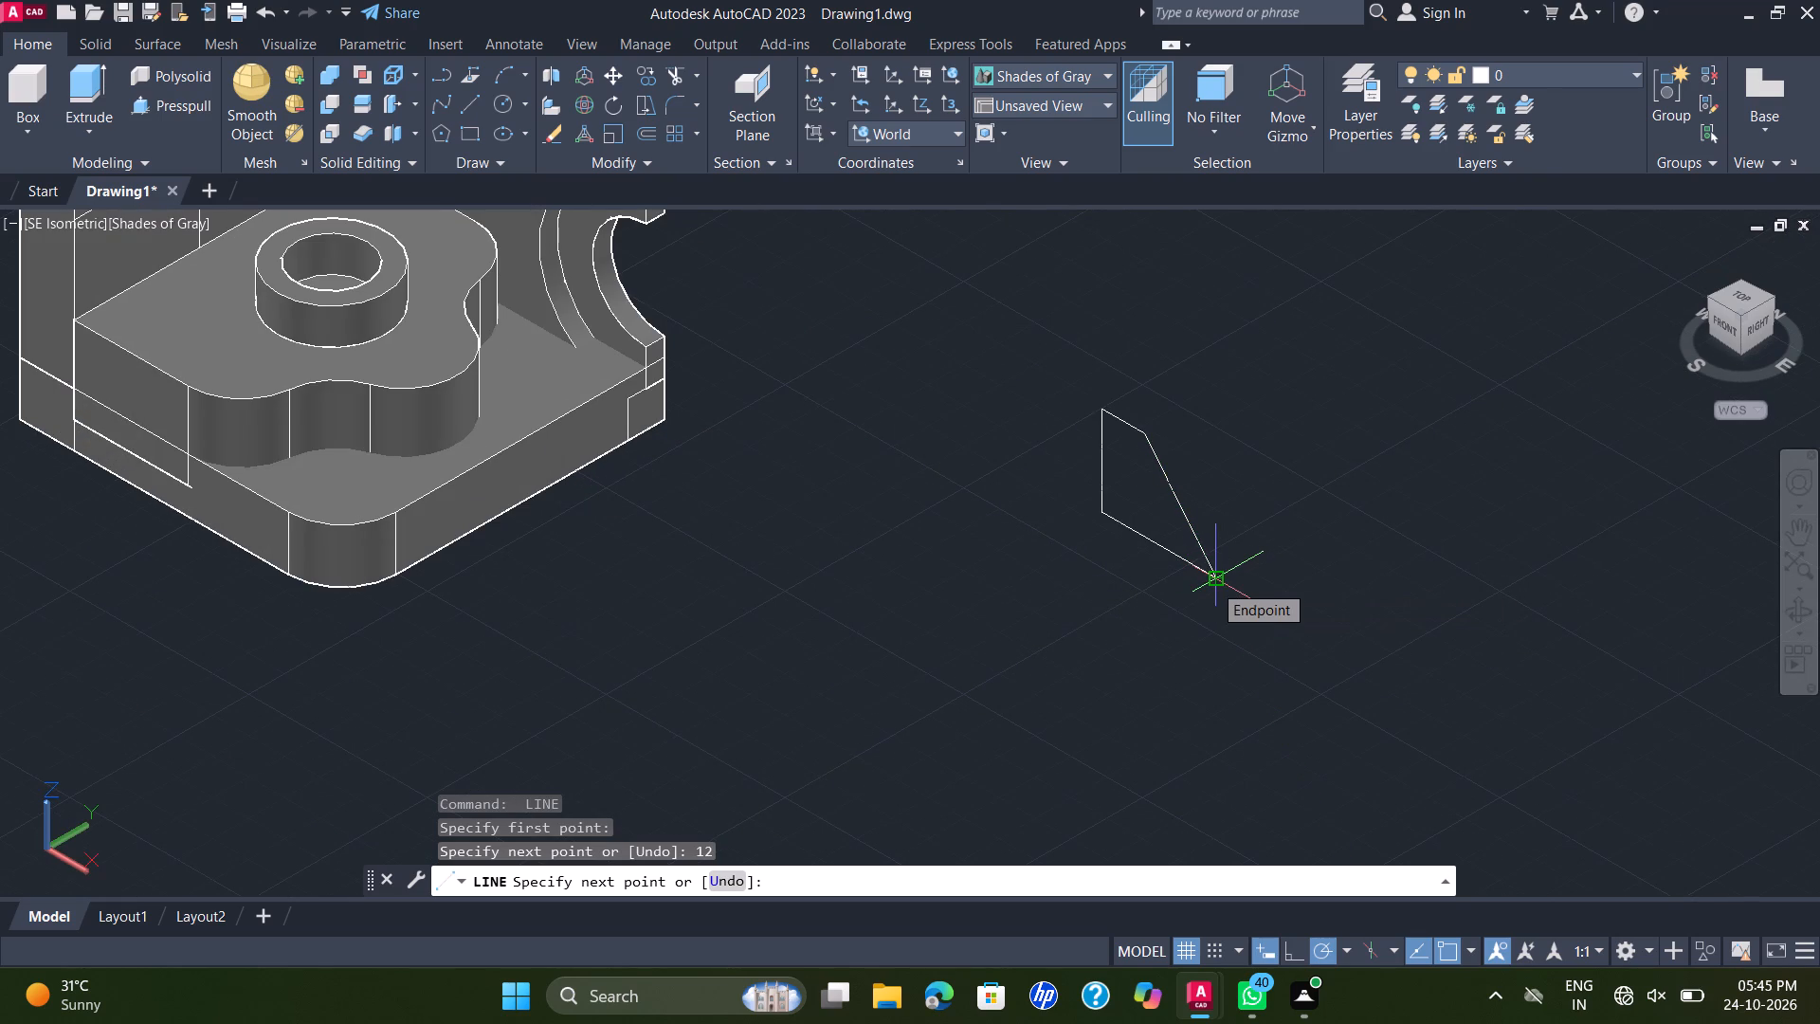
{"action": "left_click", "coordinate": [1212, 583]}
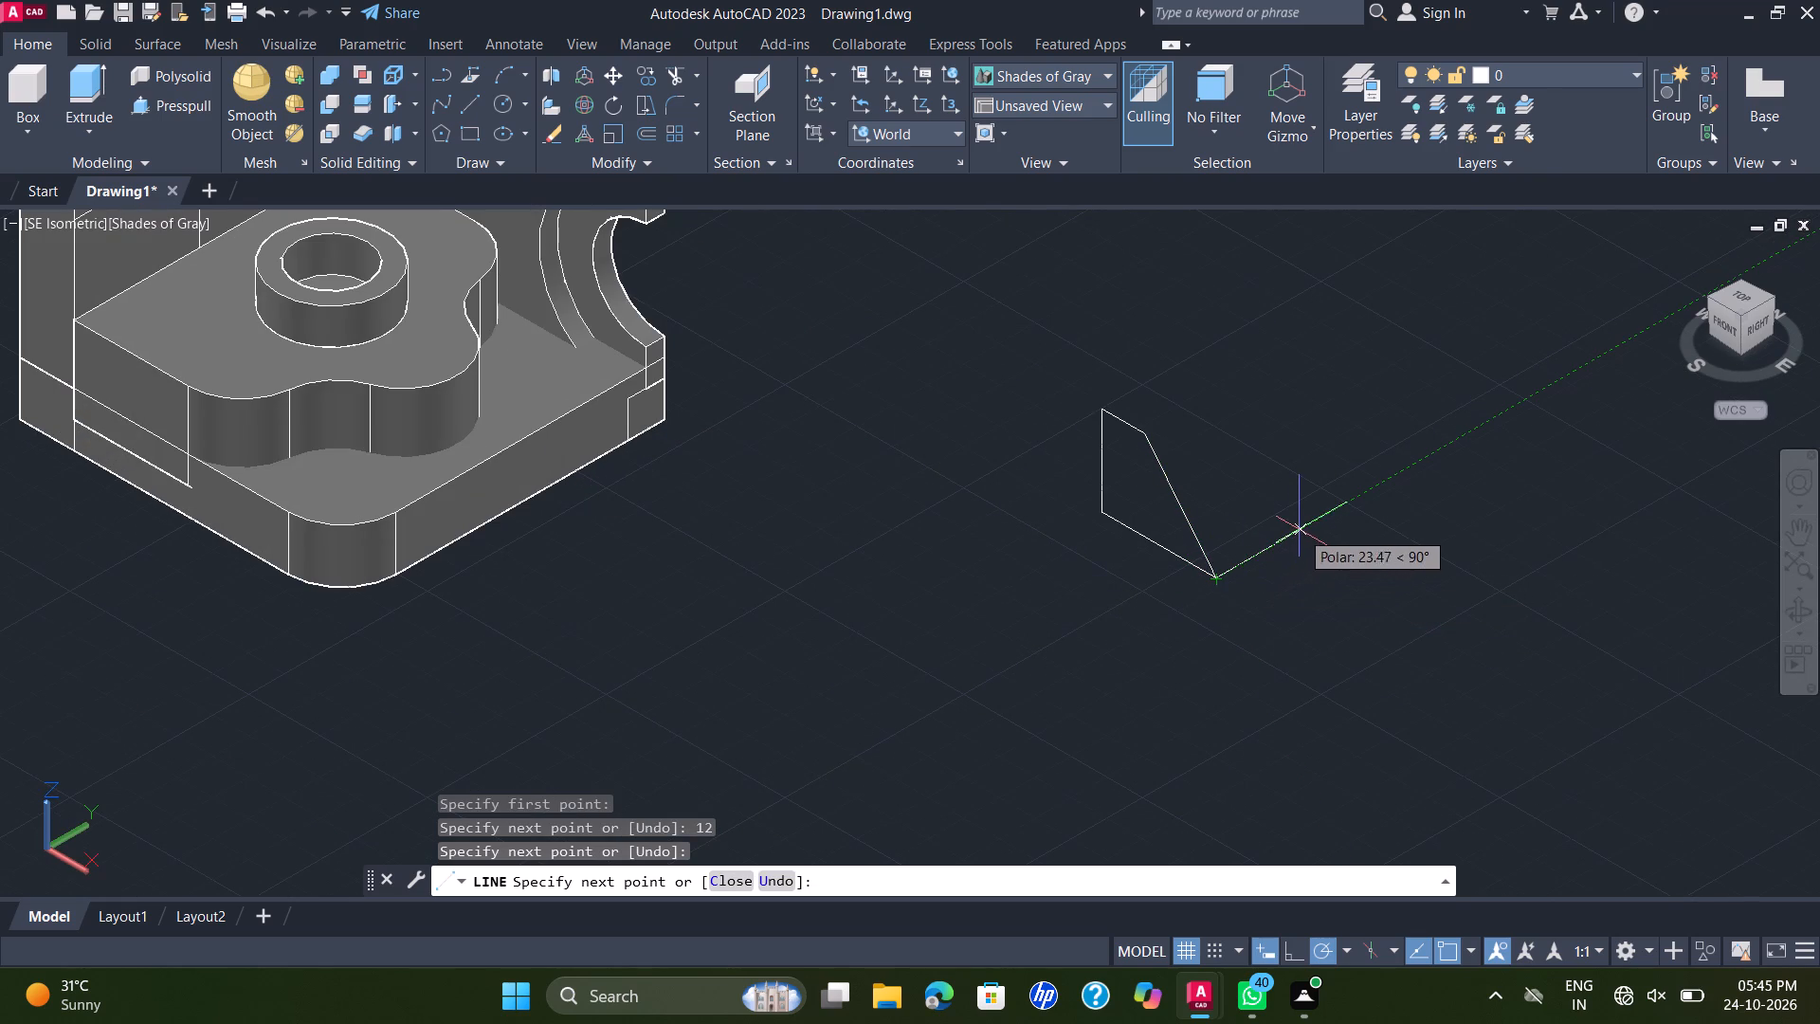
{"action": "key", "text": "Escape"}
Join the four lines of the wedge profile into a single polyline.
{"action": "scroll", "coordinate": [1312, 496], "scroll_direction": "down", "scroll_amount": 1}
{"action": "middle_click_drag", "start_coordinate": [1299, 501], "coordinate": [1228, 500]}
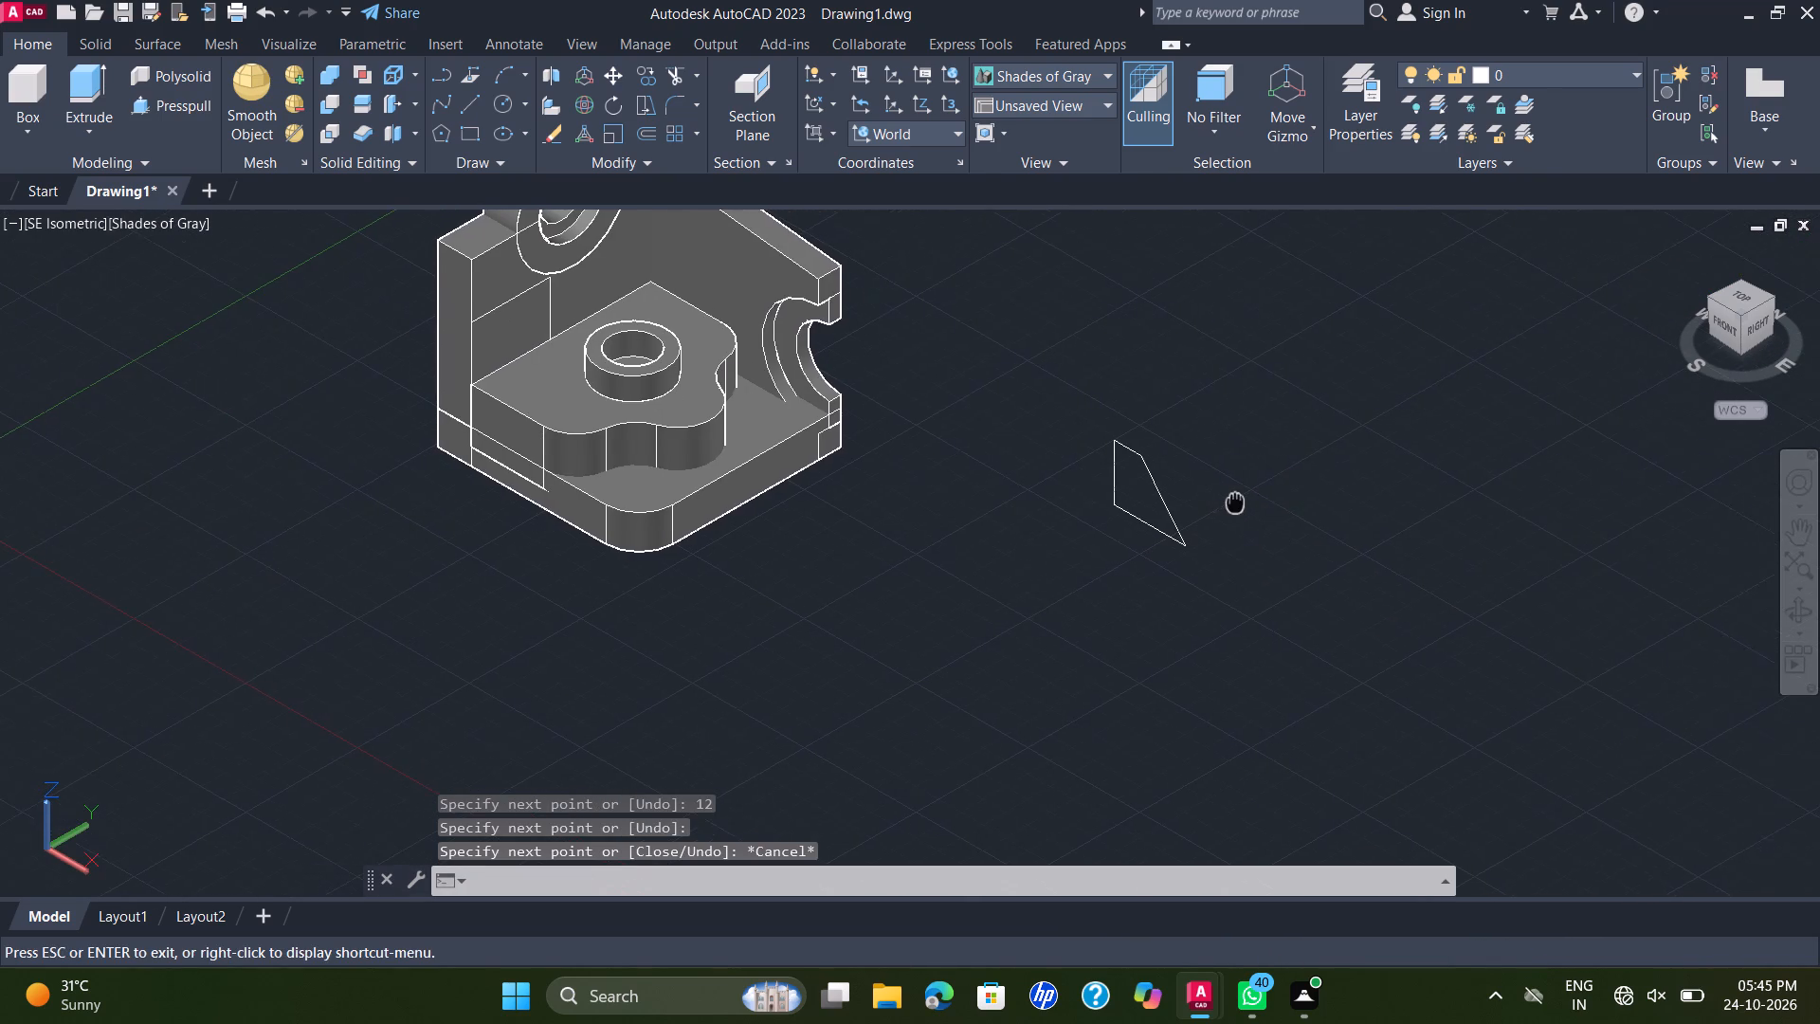
{"action": "middle_click_drag", "start_coordinate": [1228, 500], "coordinate": [1192, 507]}
{"action": "scroll", "coordinate": [1148, 481], "scroll_direction": "up", "scroll_amount": 2}
{"action": "scroll", "coordinate": [1023, 395], "scroll_direction": "down", "scroll_amount": 1}
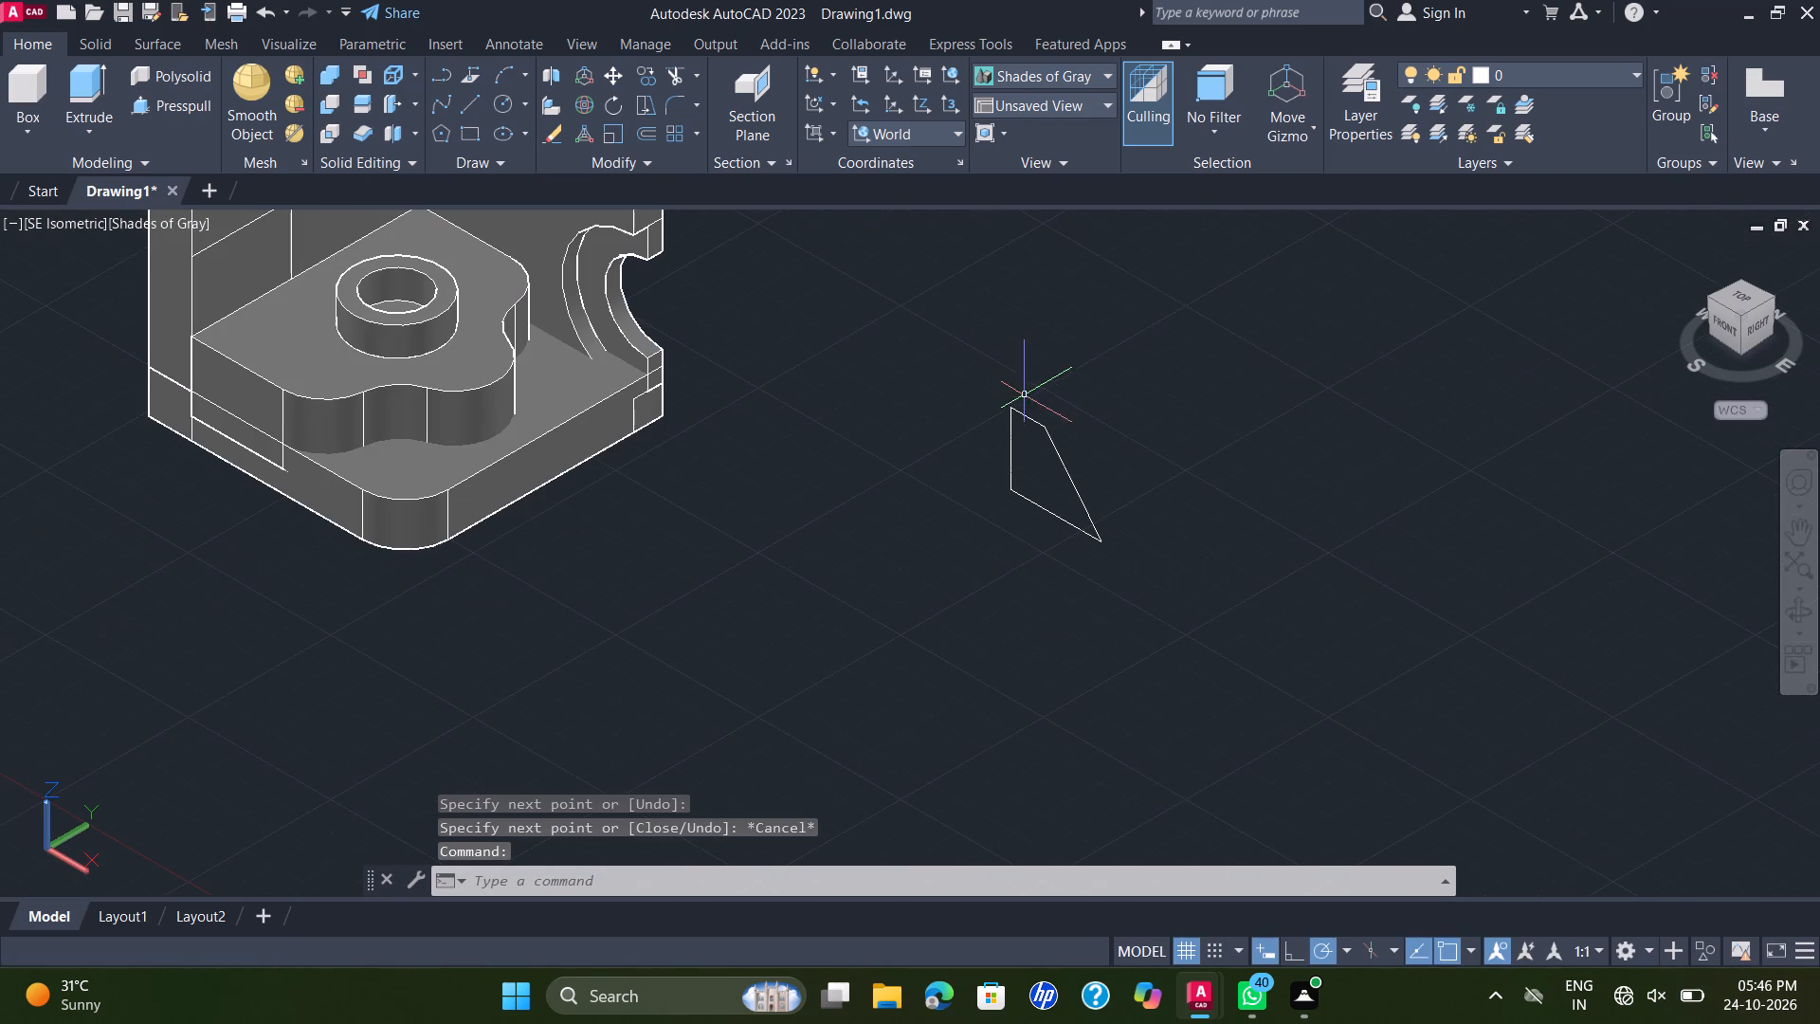
{"action": "left_click", "coordinate": [1187, 344]}
{"action": "left_click", "coordinate": [955, 581]}
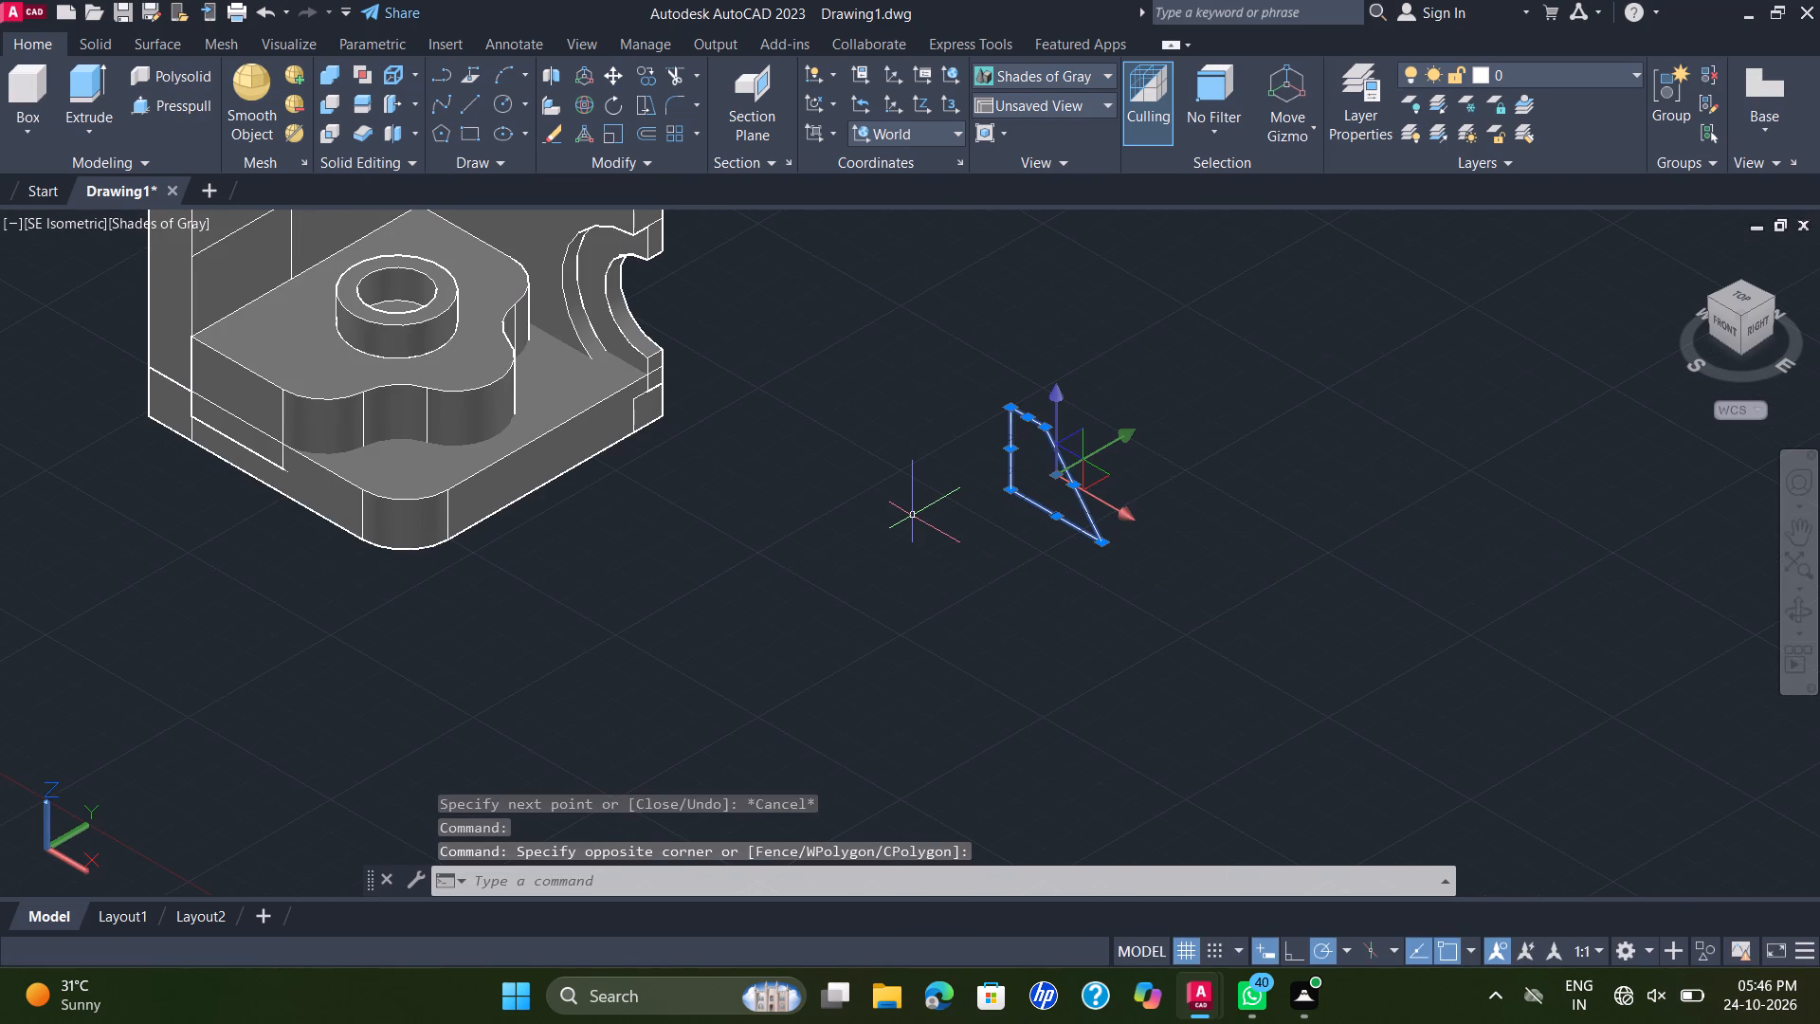
{"action": "key", "text": "j"}
{"action": "key", "text": "Return"}
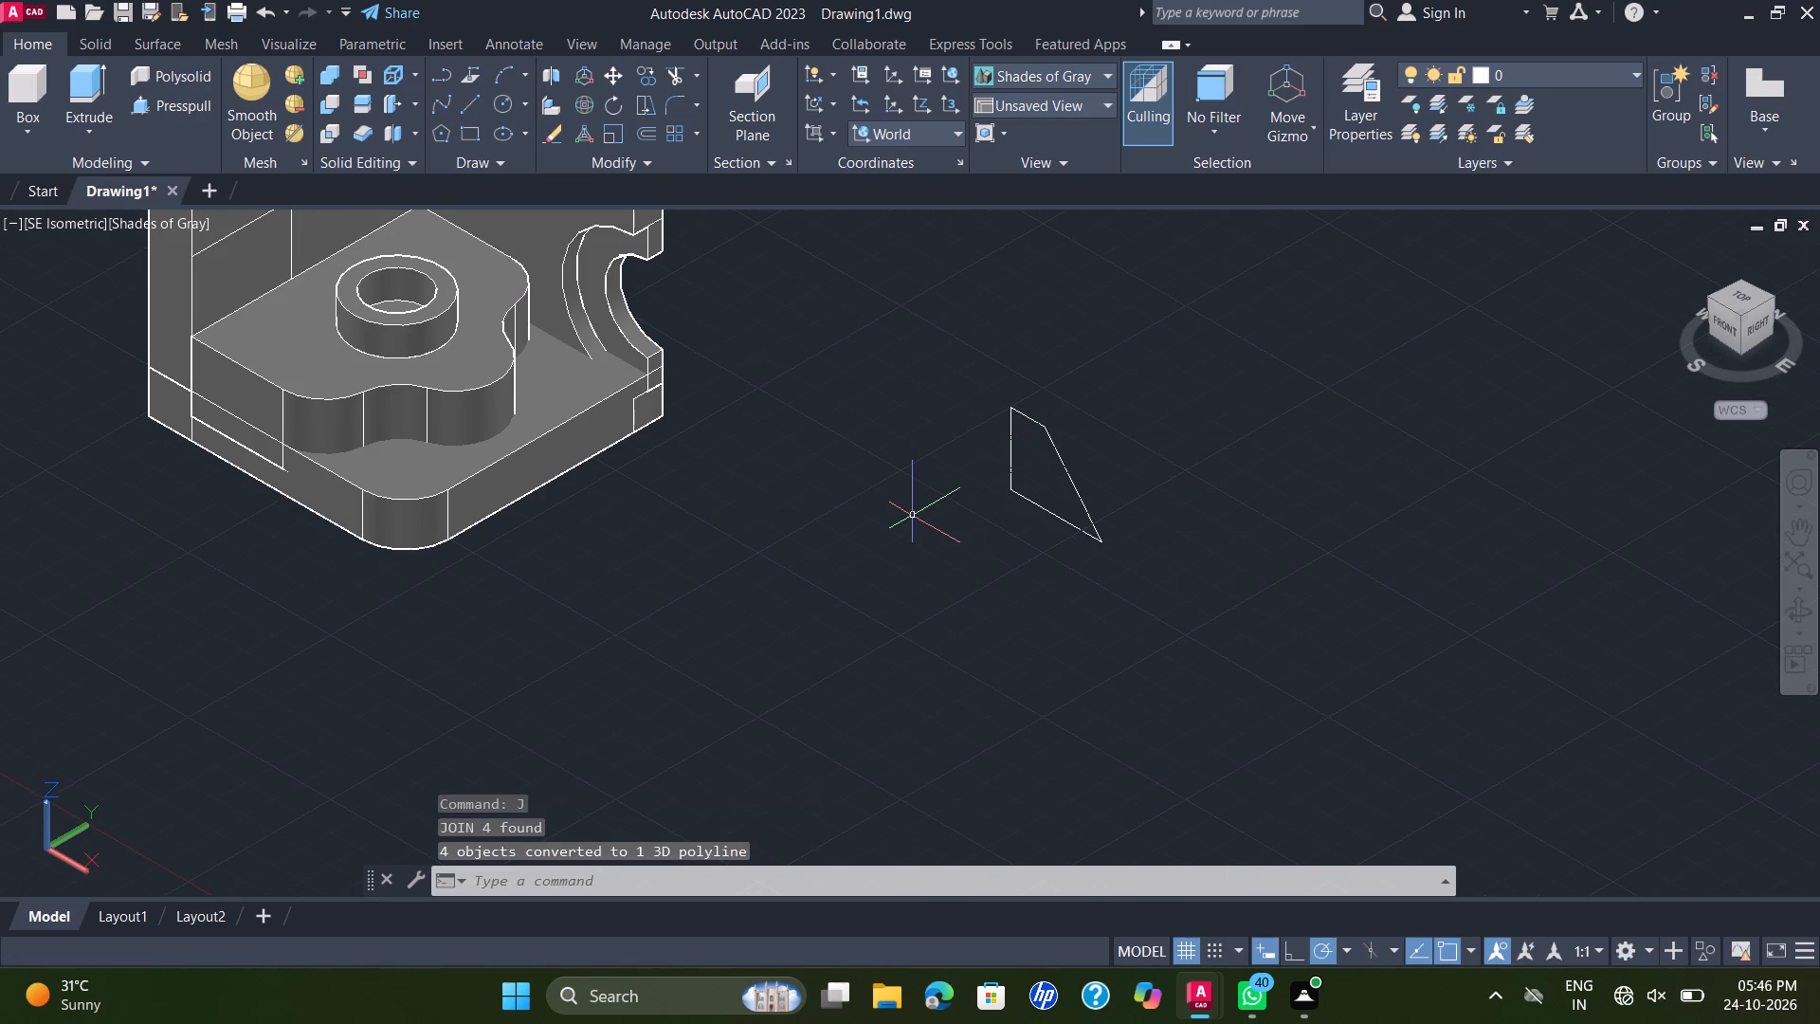
Presspull the joined wedge profile by 10 into a solid.
{"action": "left_click", "coordinate": [214, 97]}
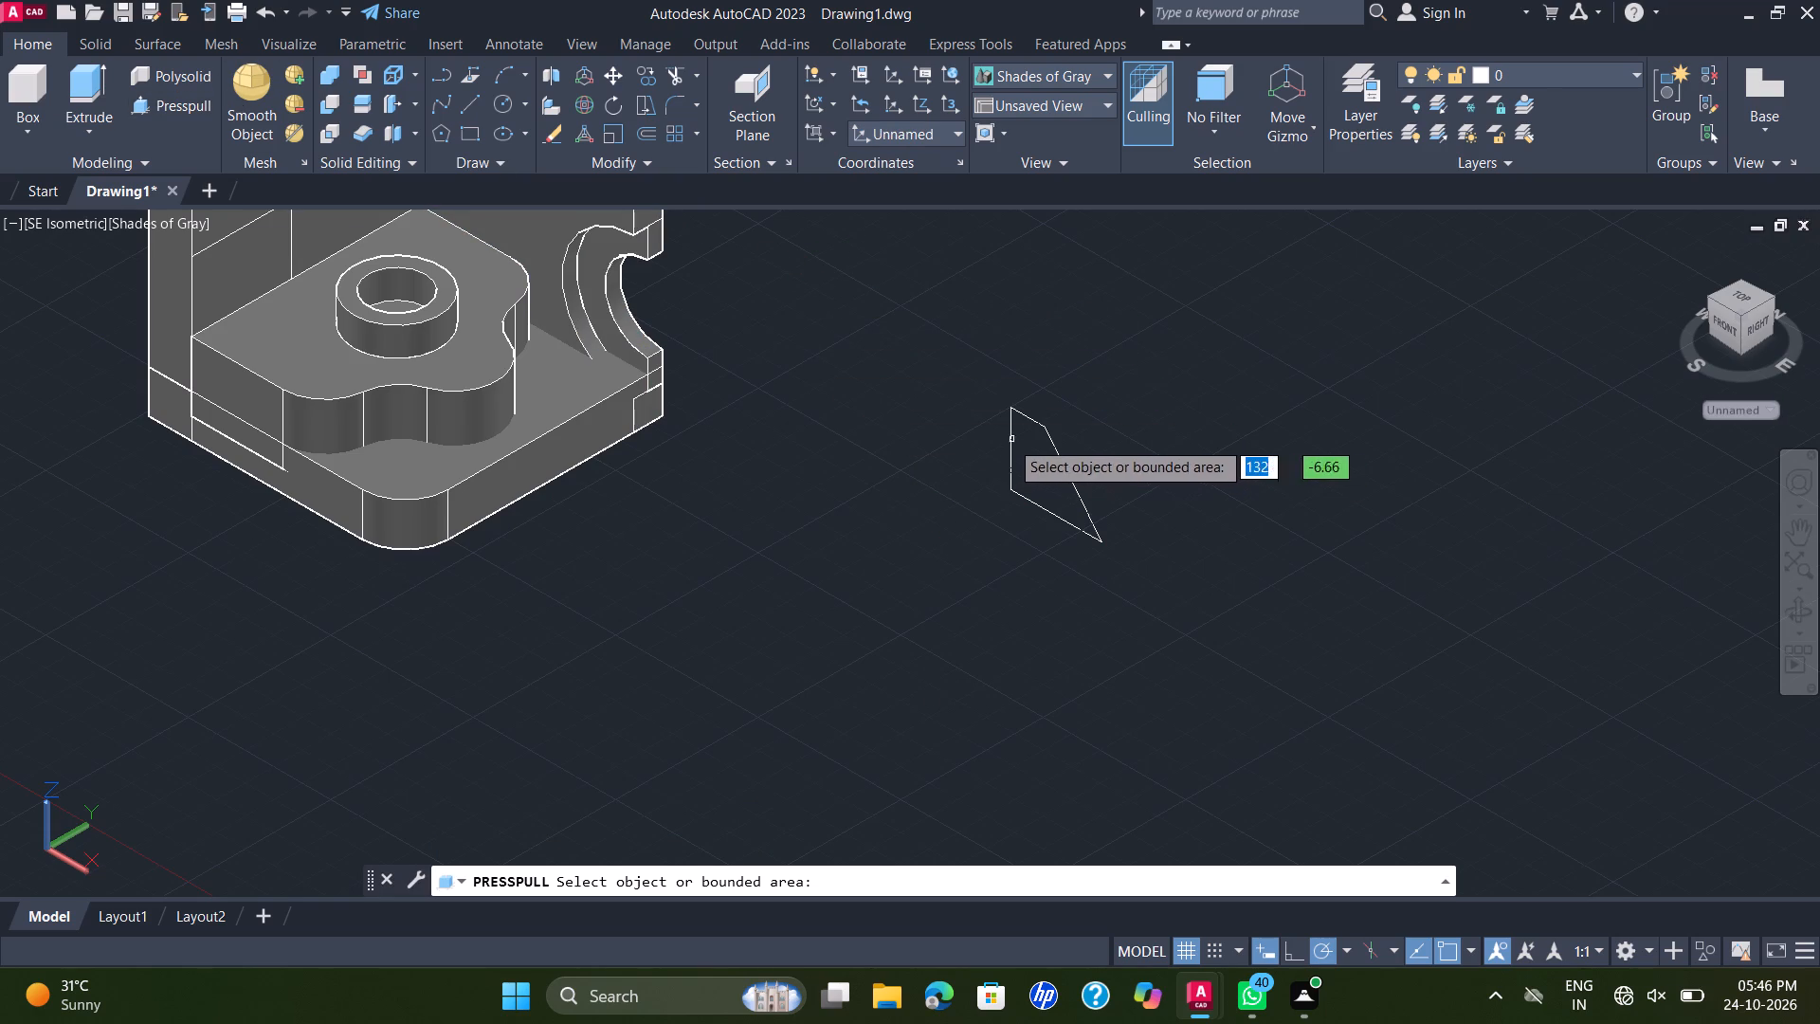
{"action": "left_click", "coordinate": [1008, 439]}
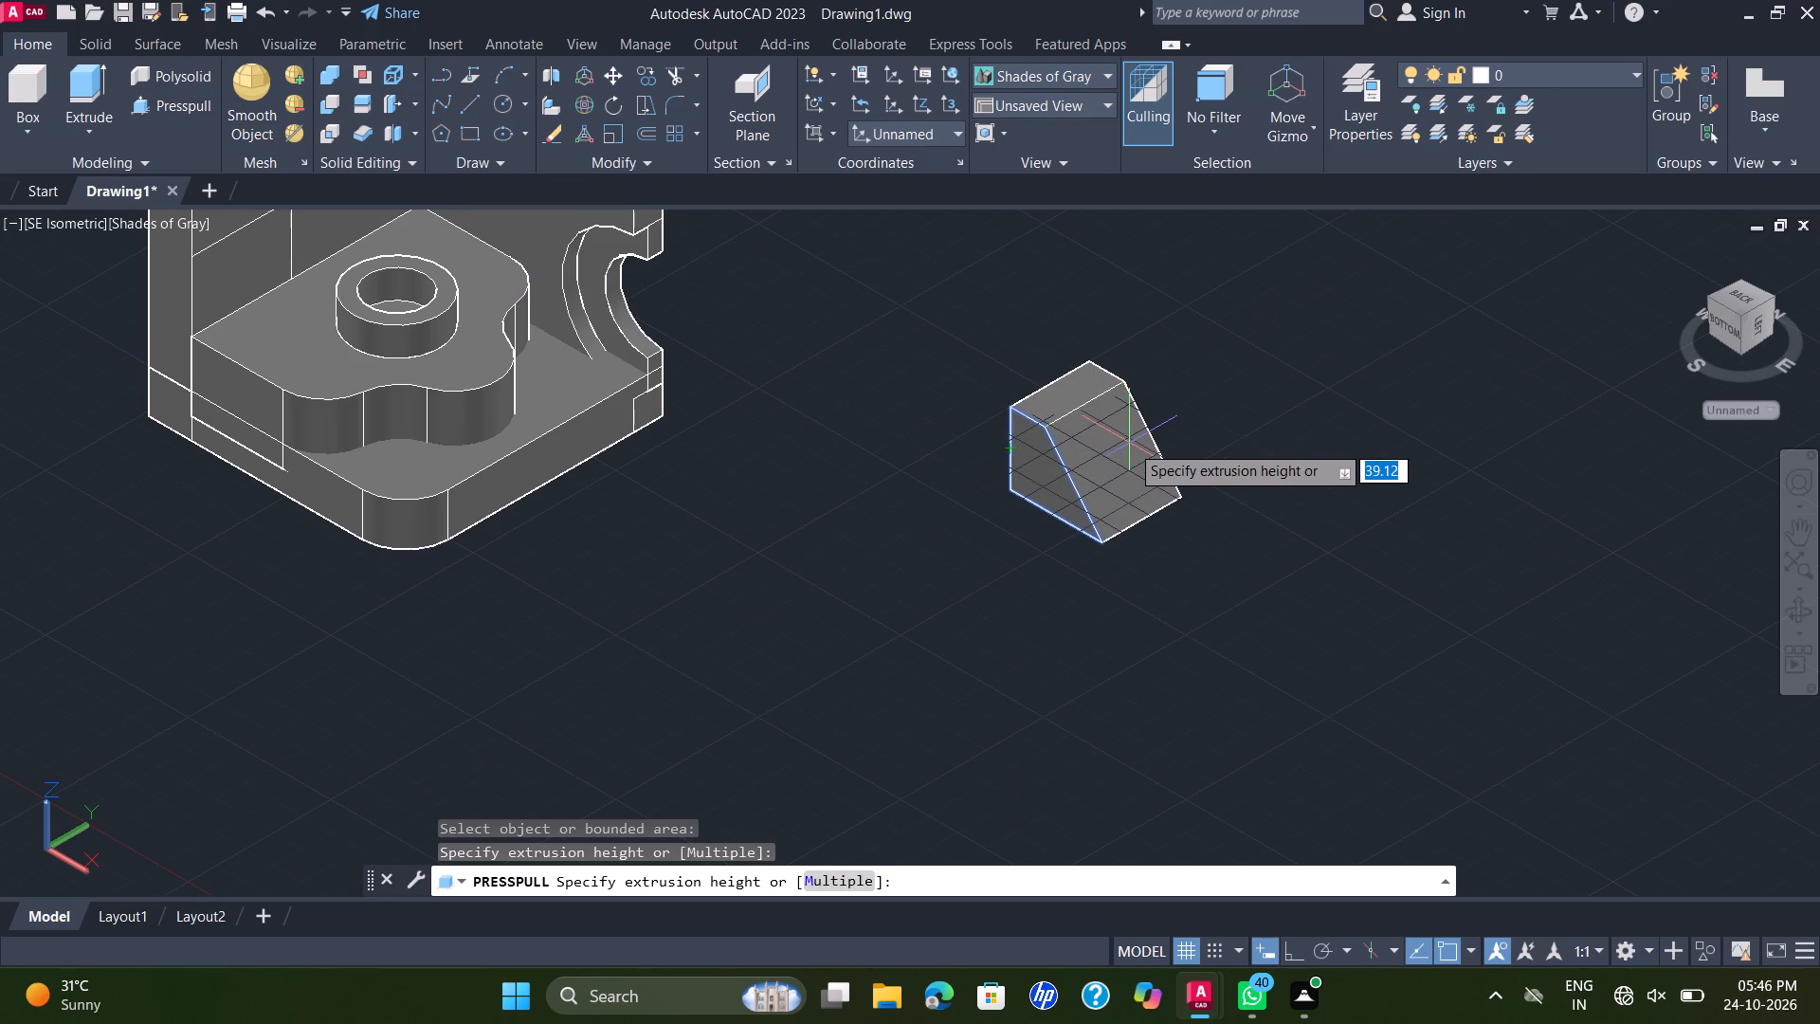
{"action": "type", "text": "10"}
{"action": "key", "text": "Return"}
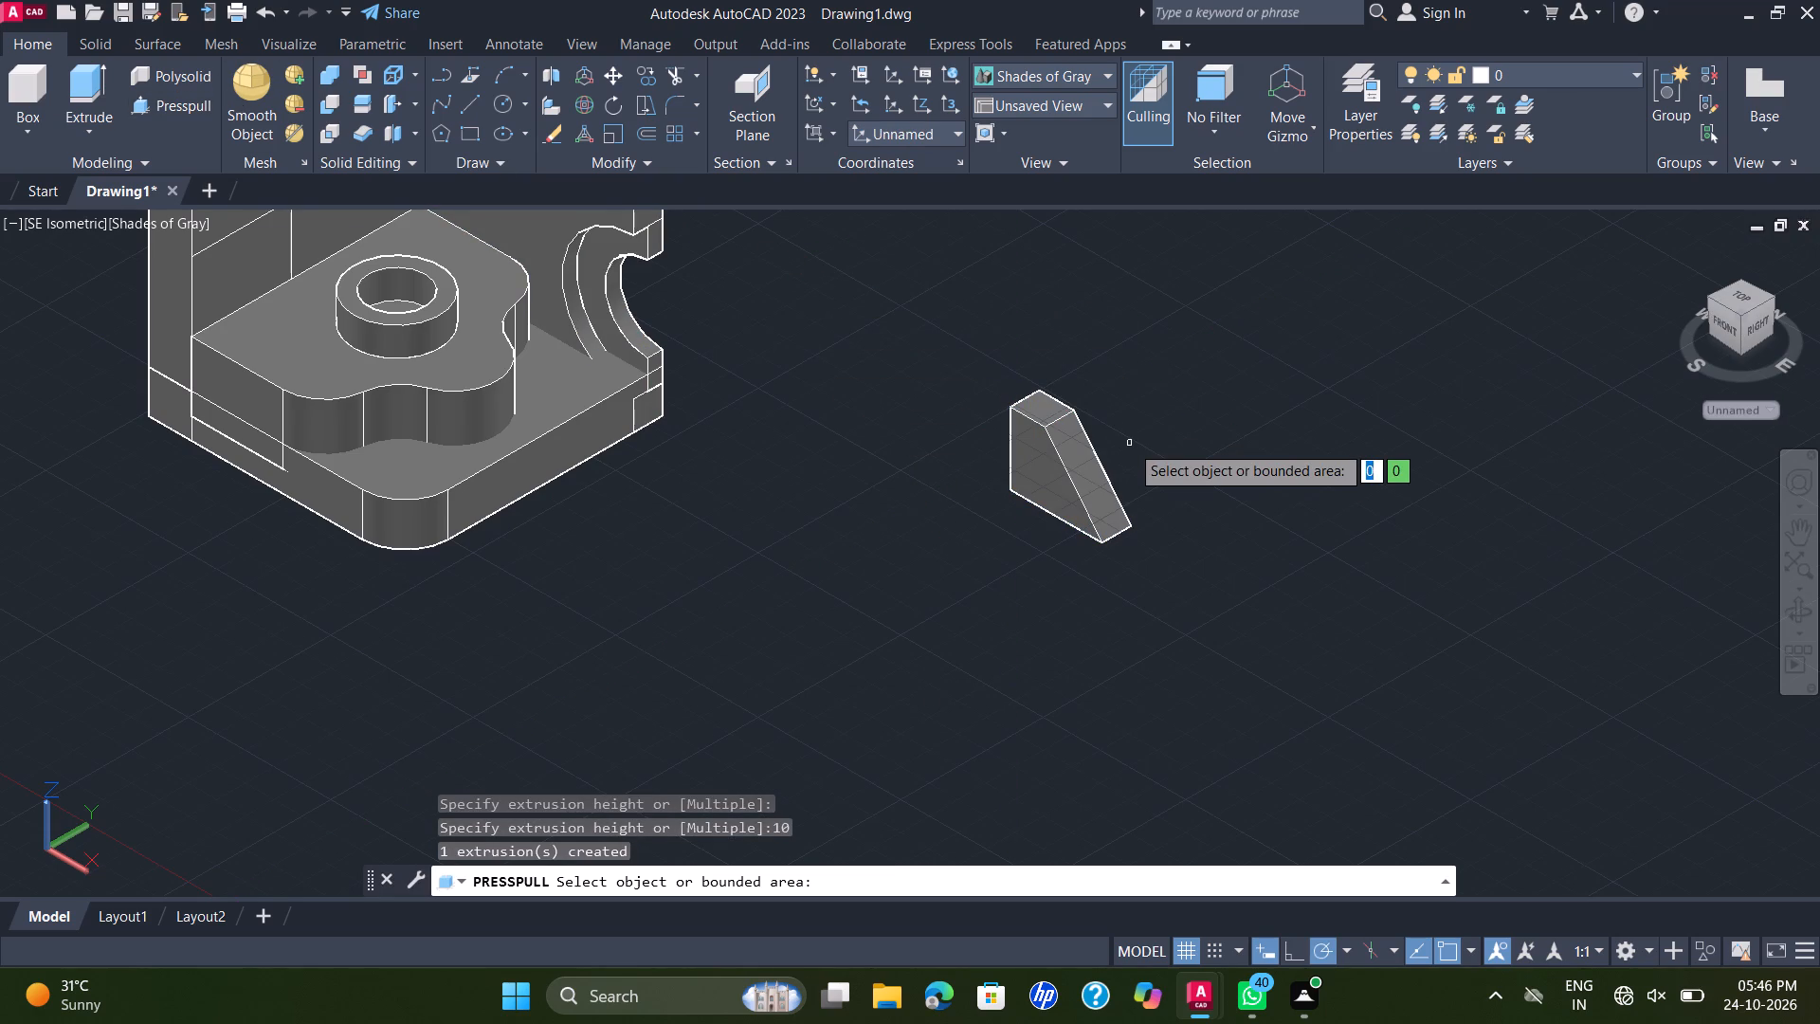
{"action": "scroll", "coordinate": [1174, 417], "scroll_direction": "down", "scroll_amount": 1}
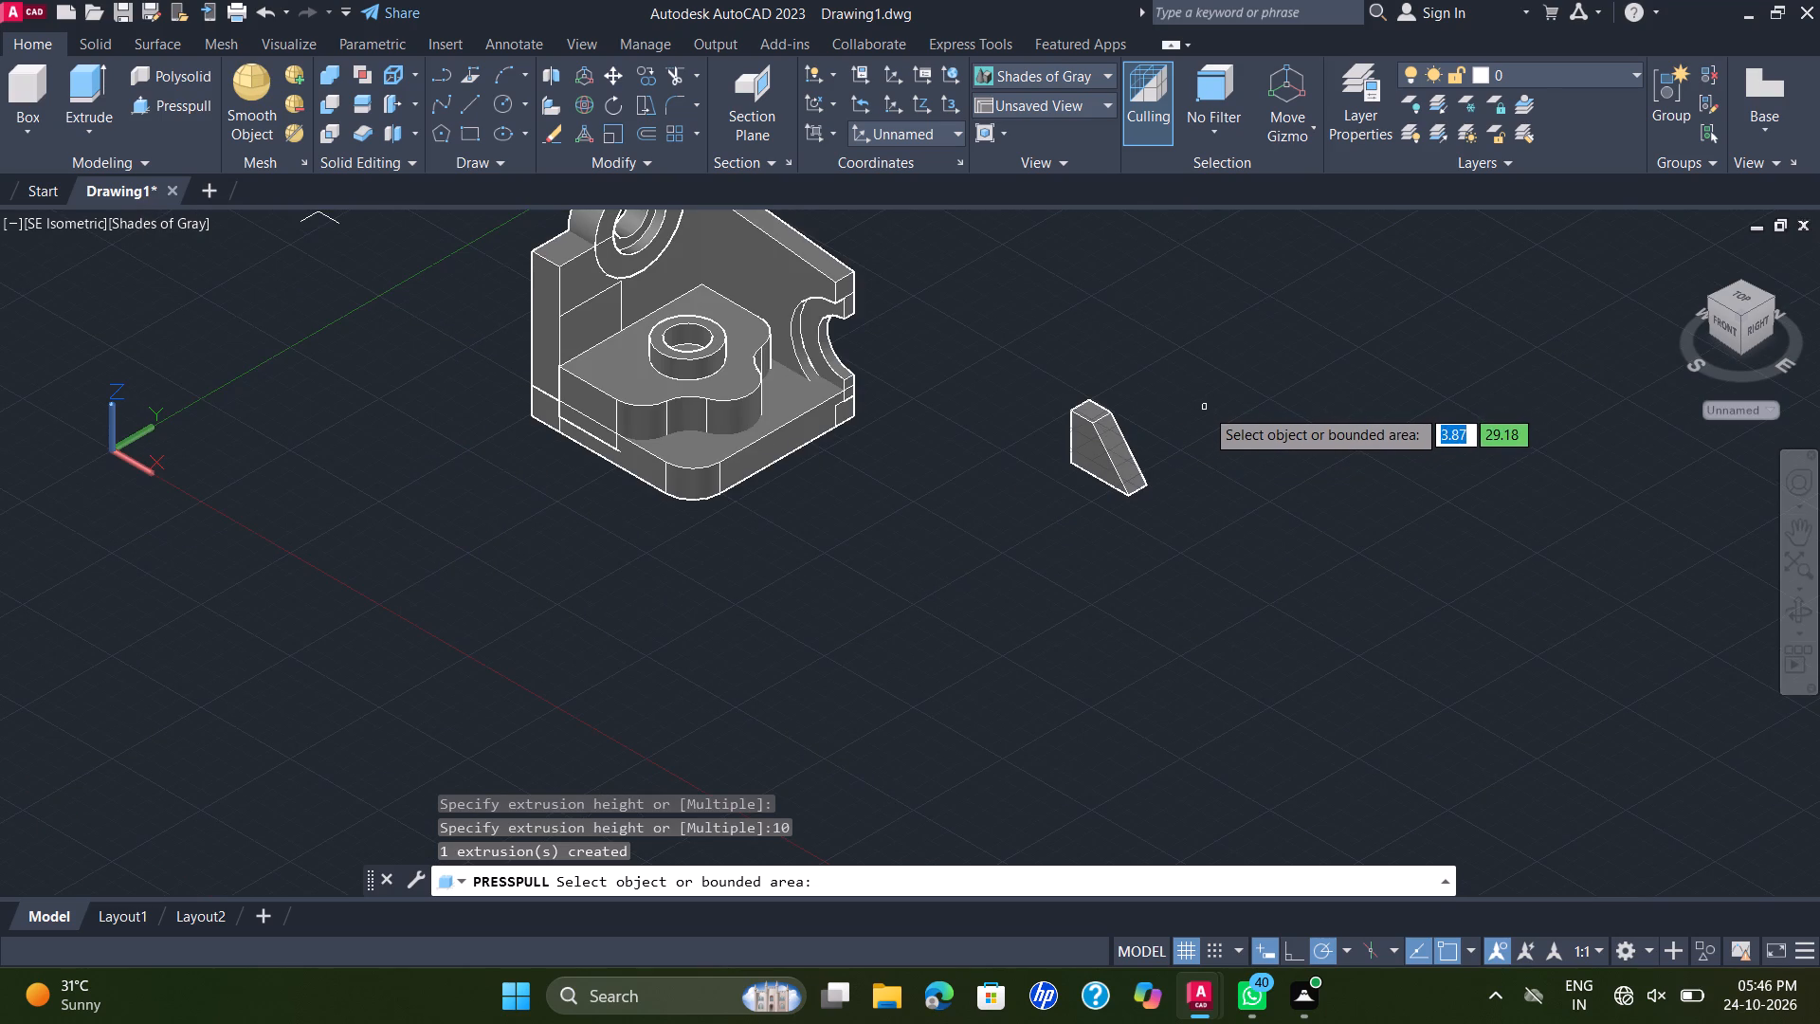
{"action": "key", "text": "Escape"}
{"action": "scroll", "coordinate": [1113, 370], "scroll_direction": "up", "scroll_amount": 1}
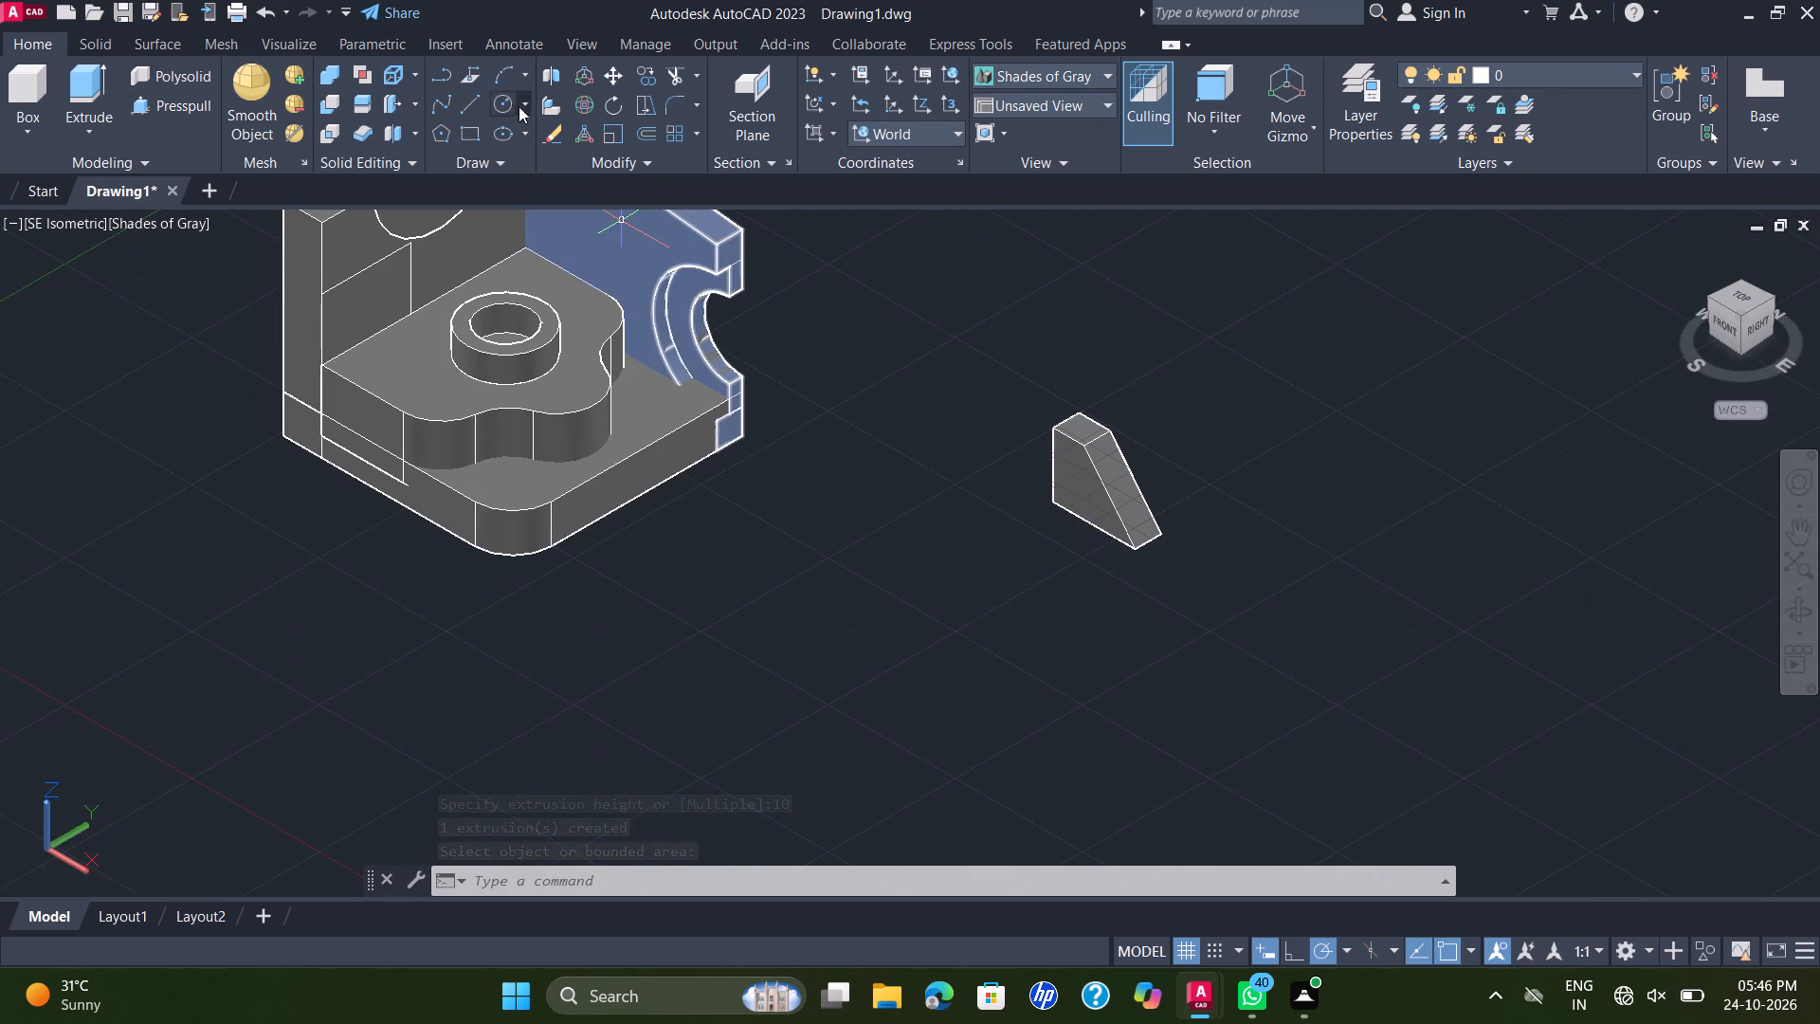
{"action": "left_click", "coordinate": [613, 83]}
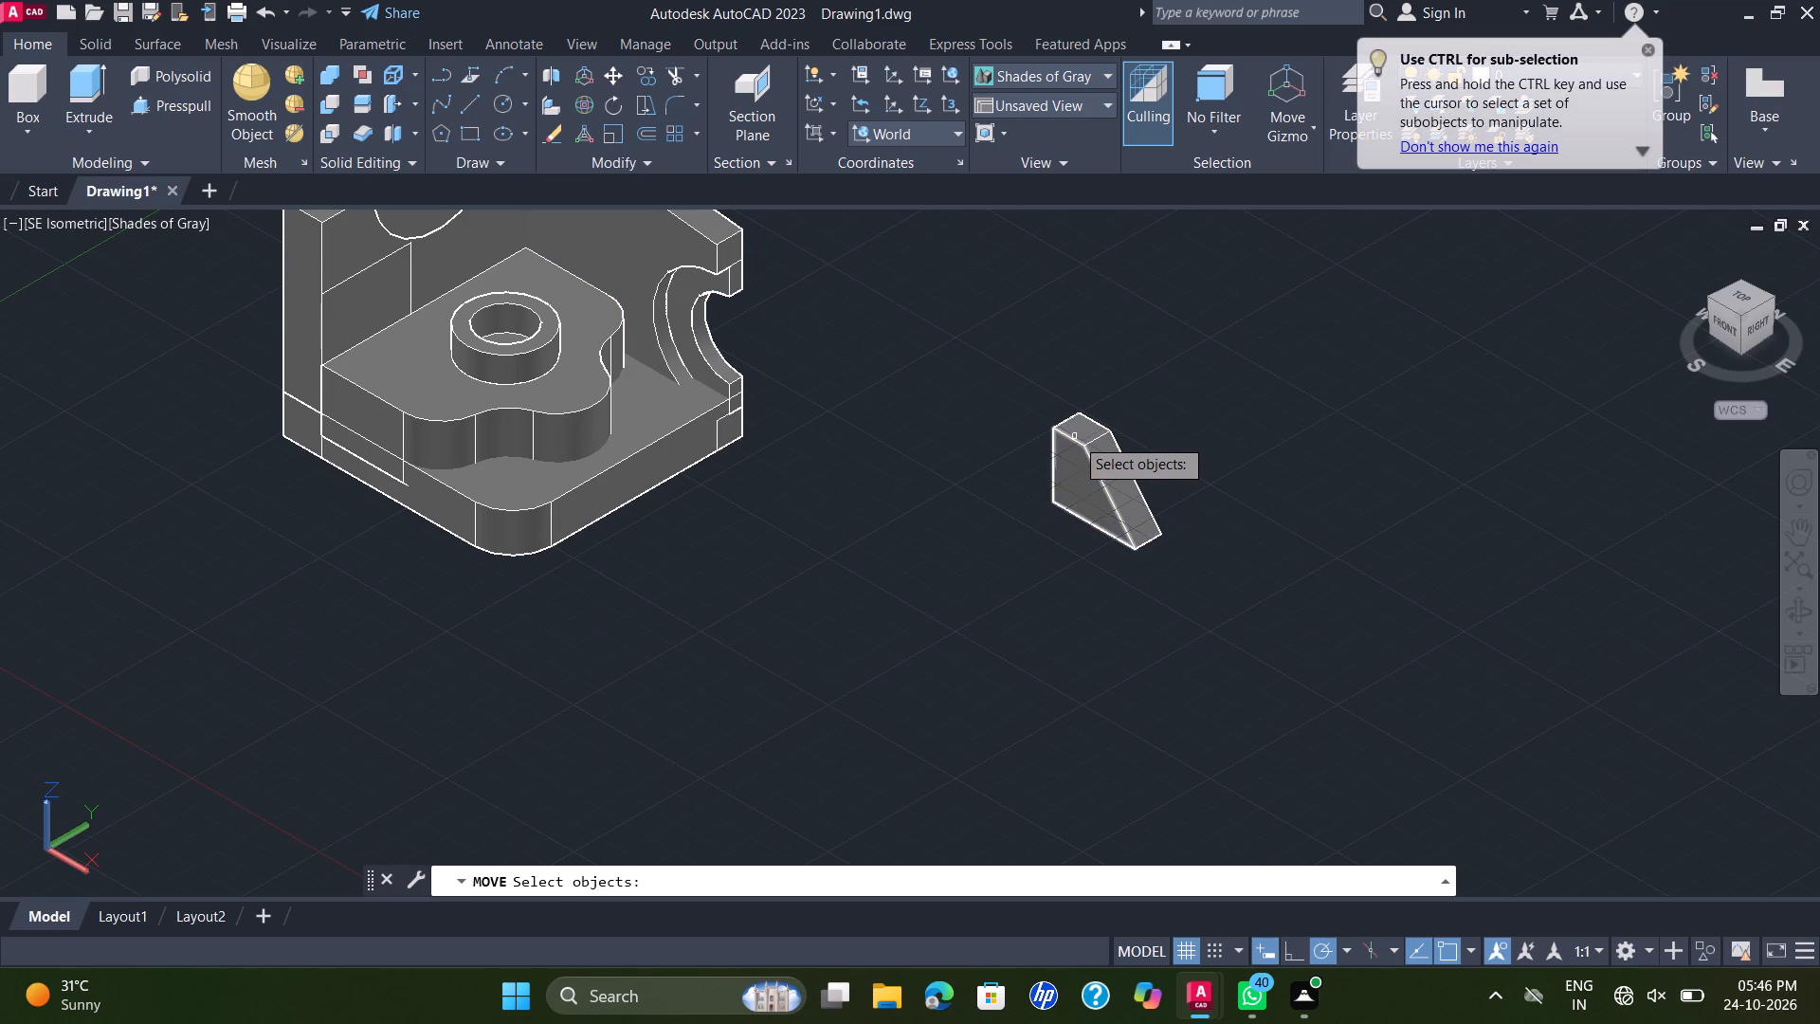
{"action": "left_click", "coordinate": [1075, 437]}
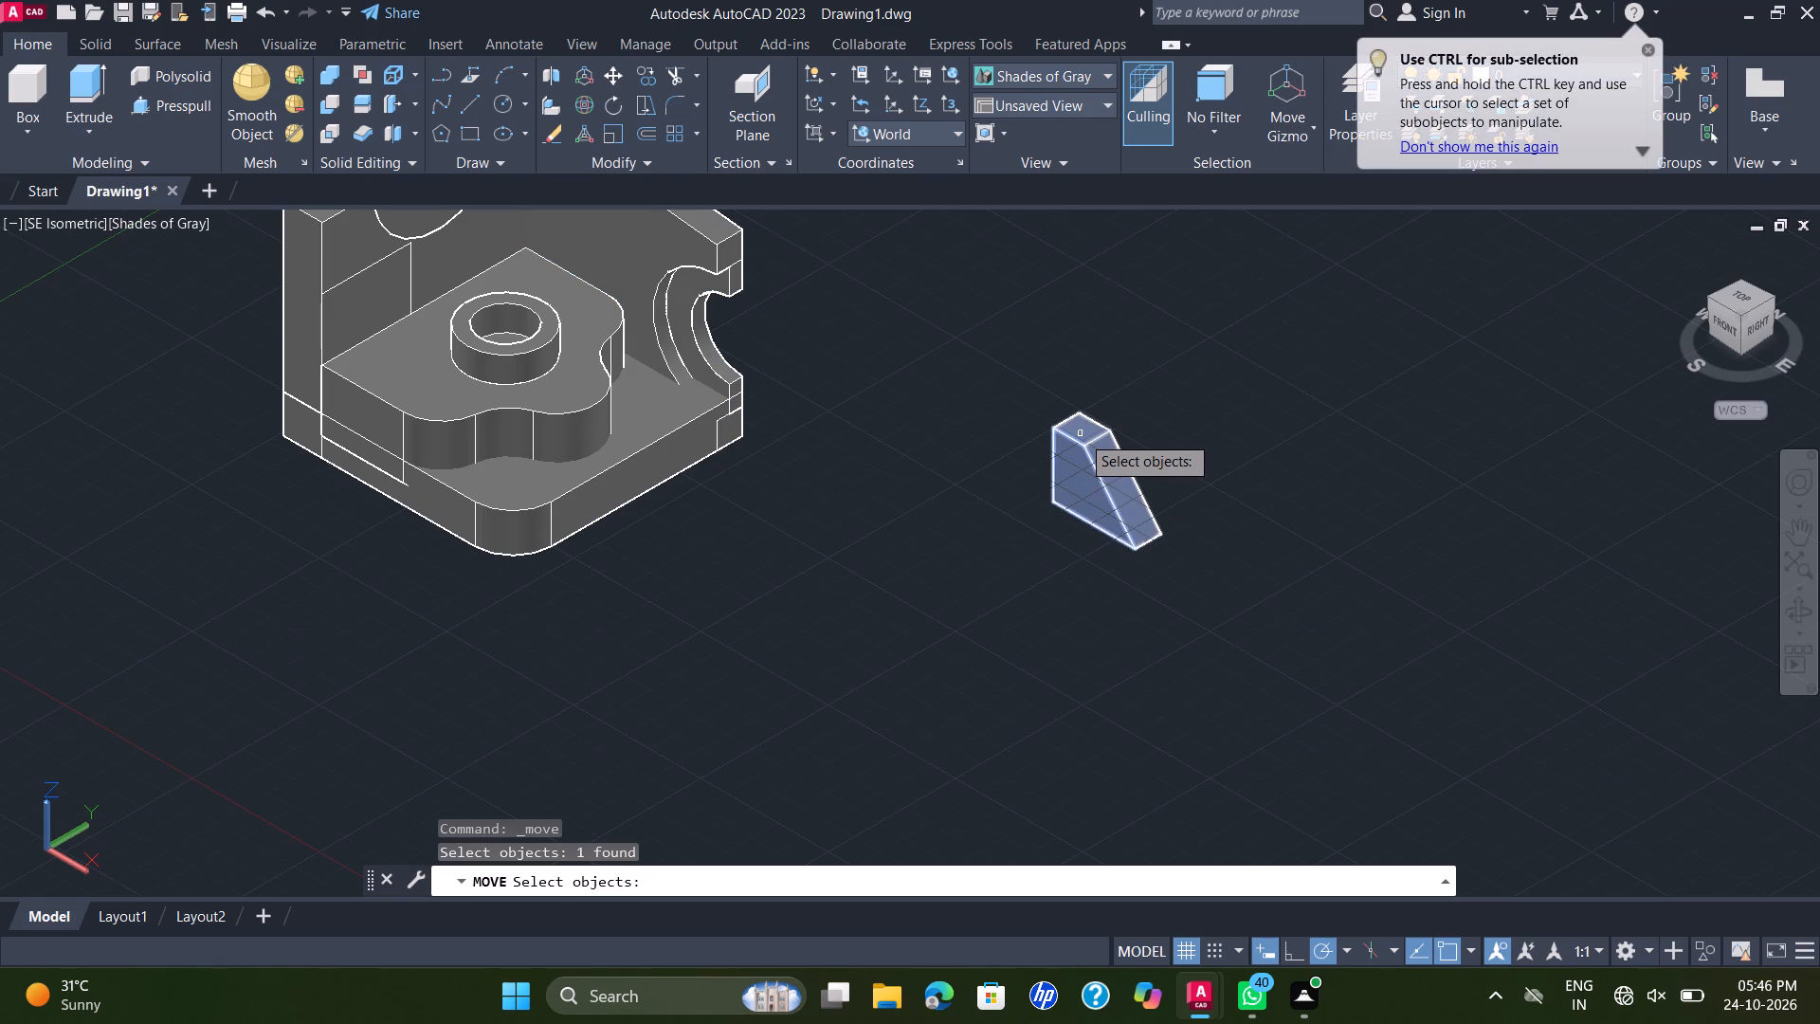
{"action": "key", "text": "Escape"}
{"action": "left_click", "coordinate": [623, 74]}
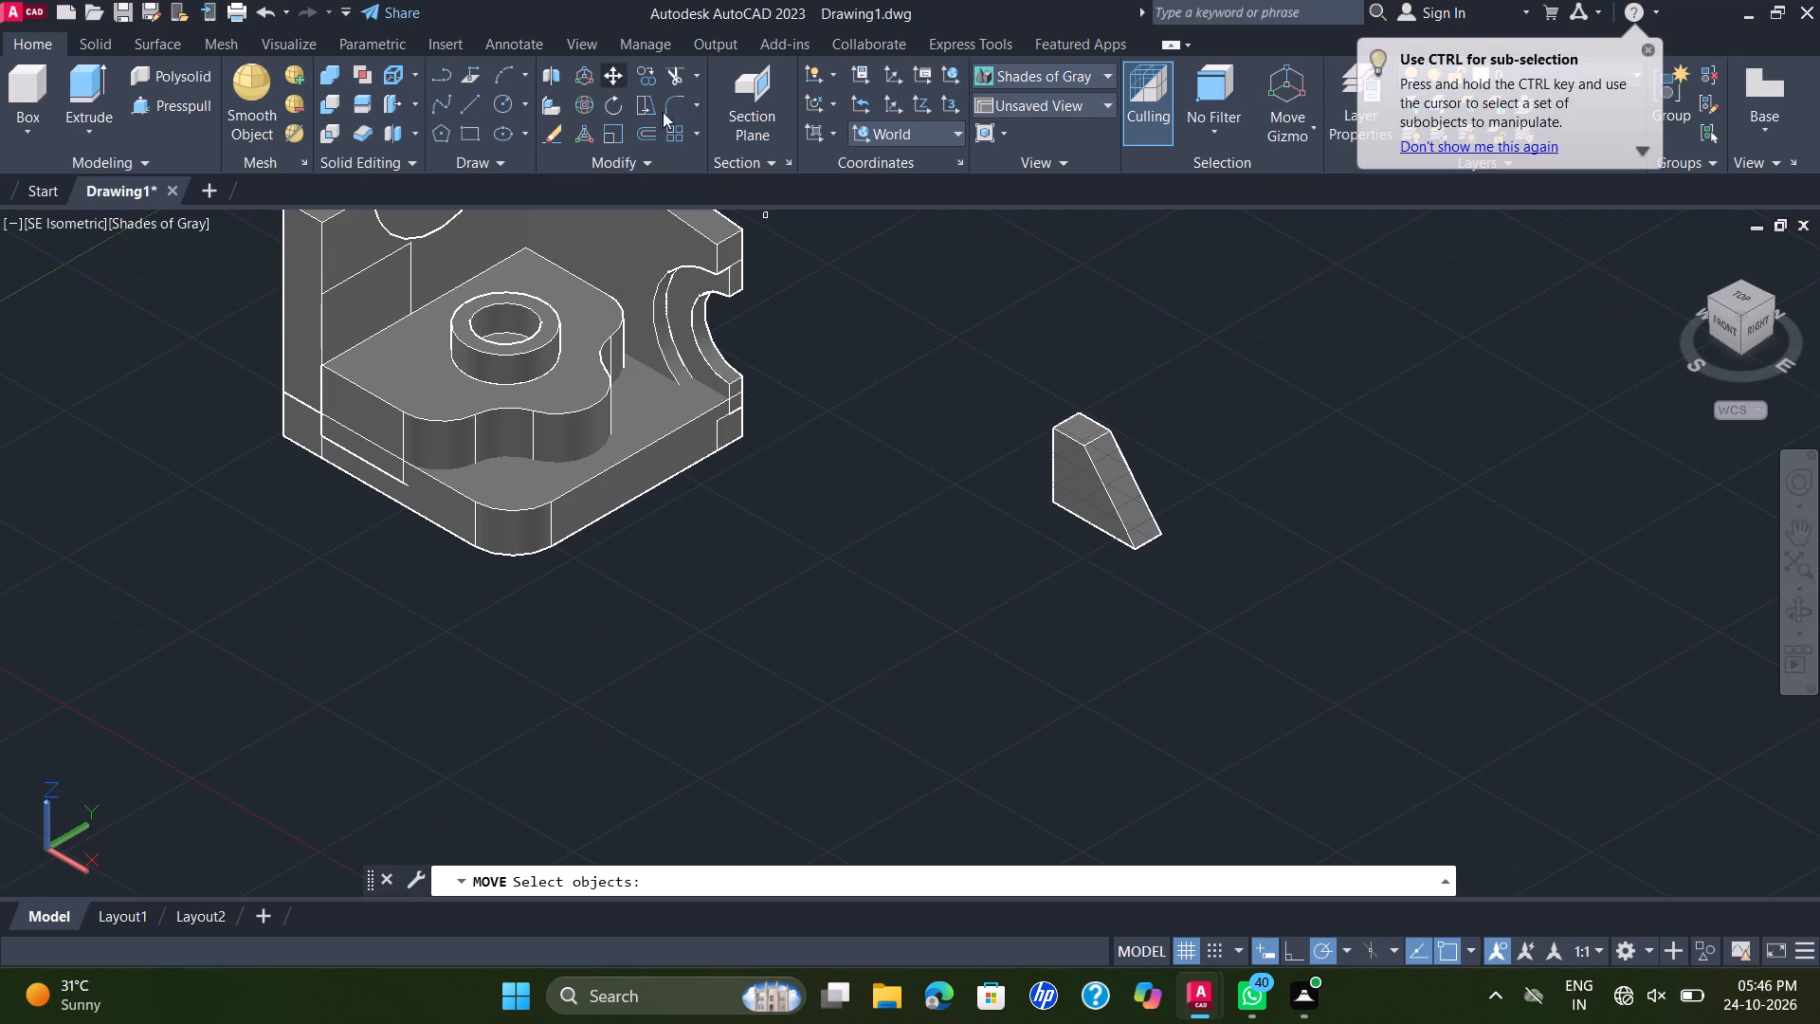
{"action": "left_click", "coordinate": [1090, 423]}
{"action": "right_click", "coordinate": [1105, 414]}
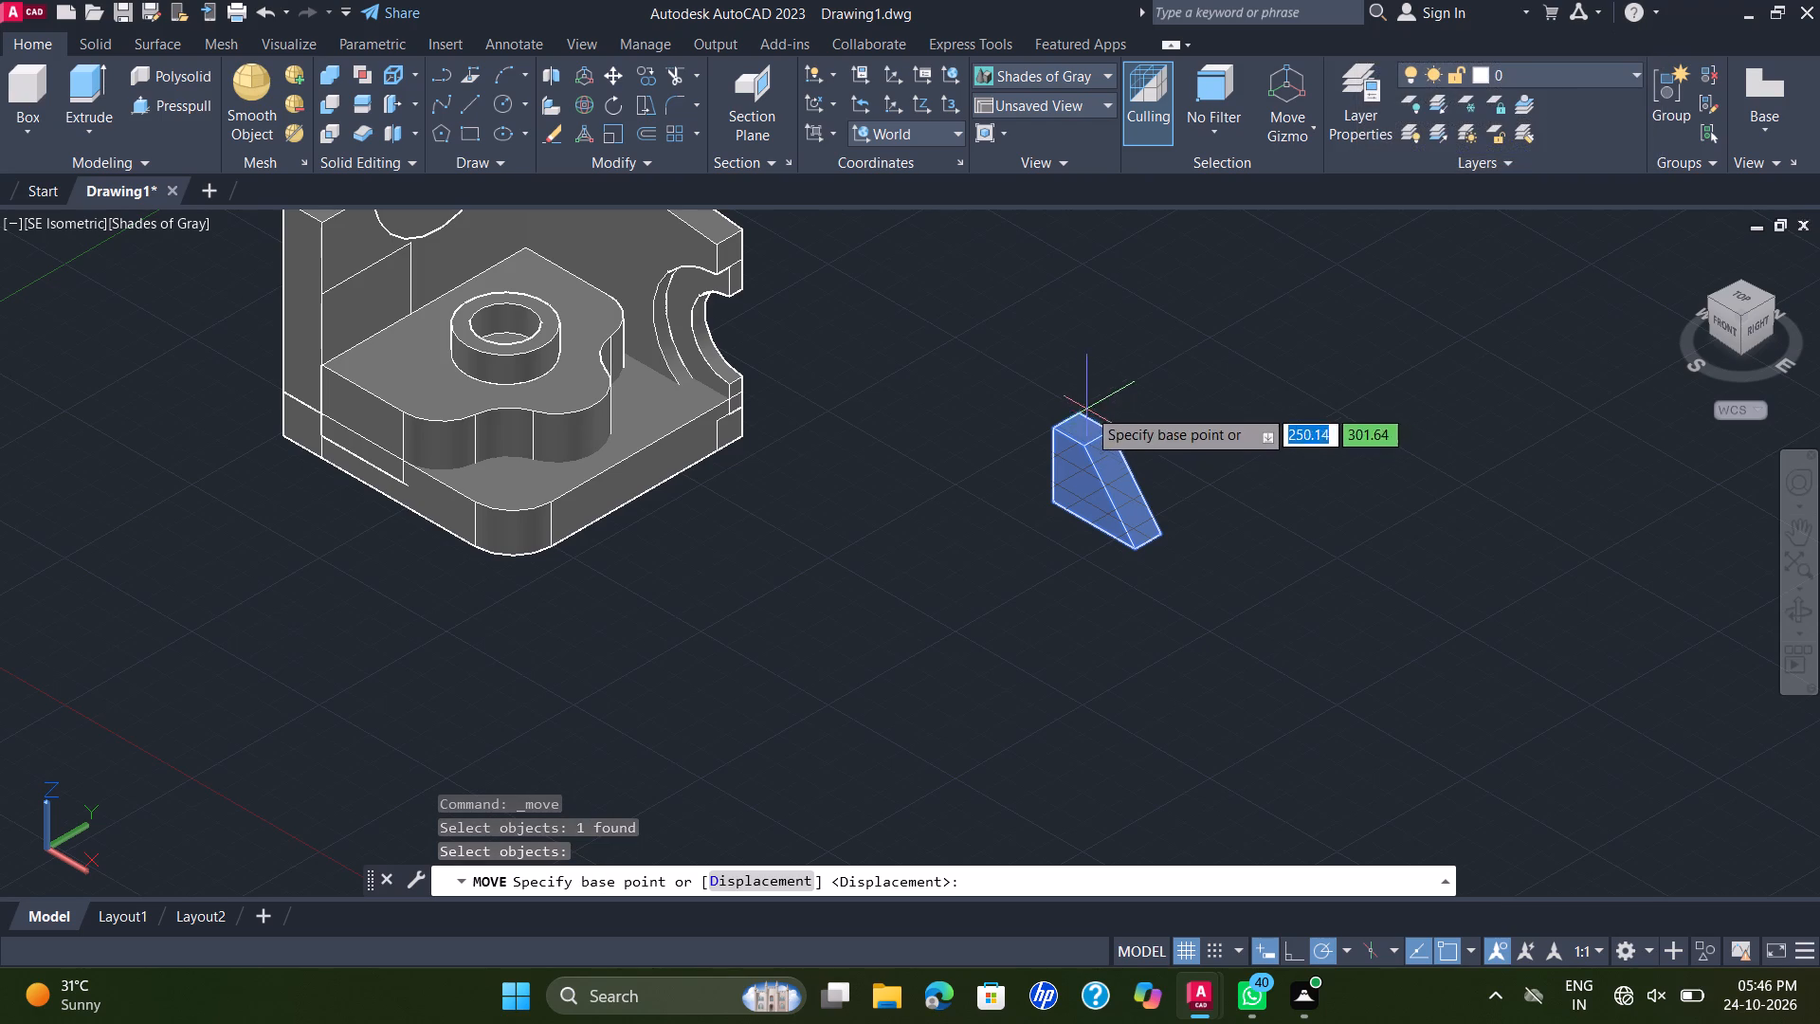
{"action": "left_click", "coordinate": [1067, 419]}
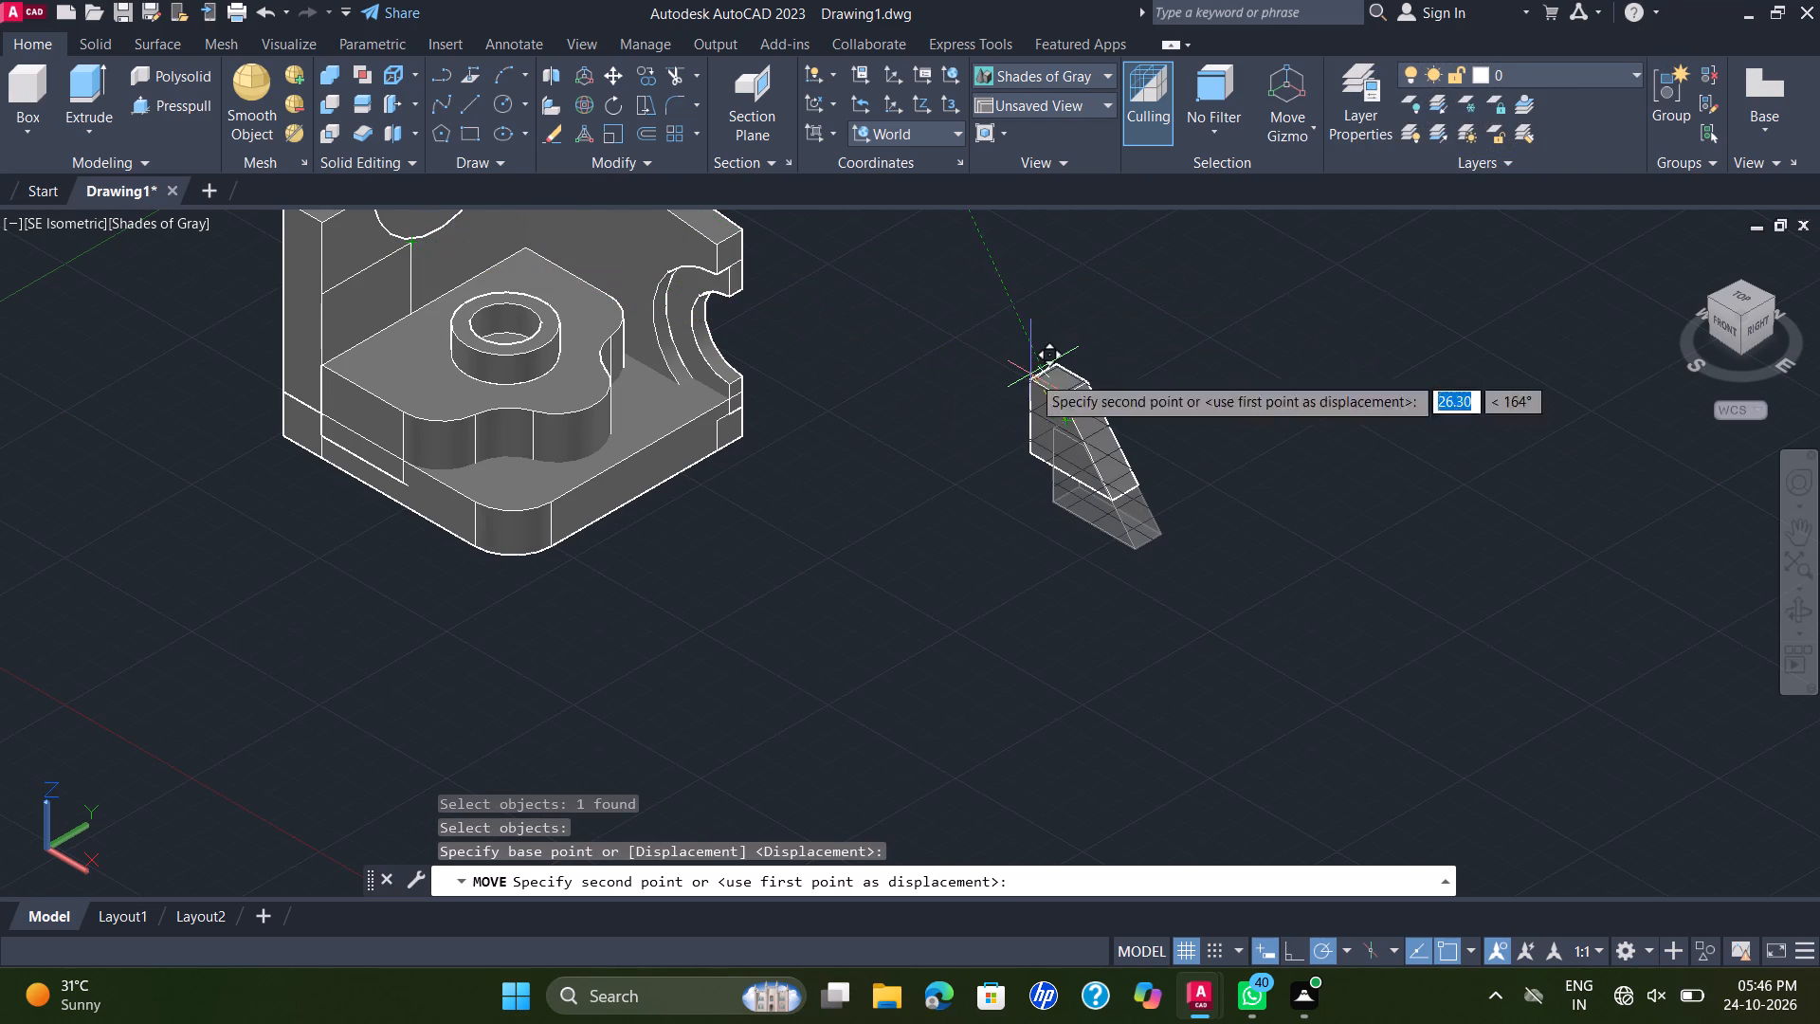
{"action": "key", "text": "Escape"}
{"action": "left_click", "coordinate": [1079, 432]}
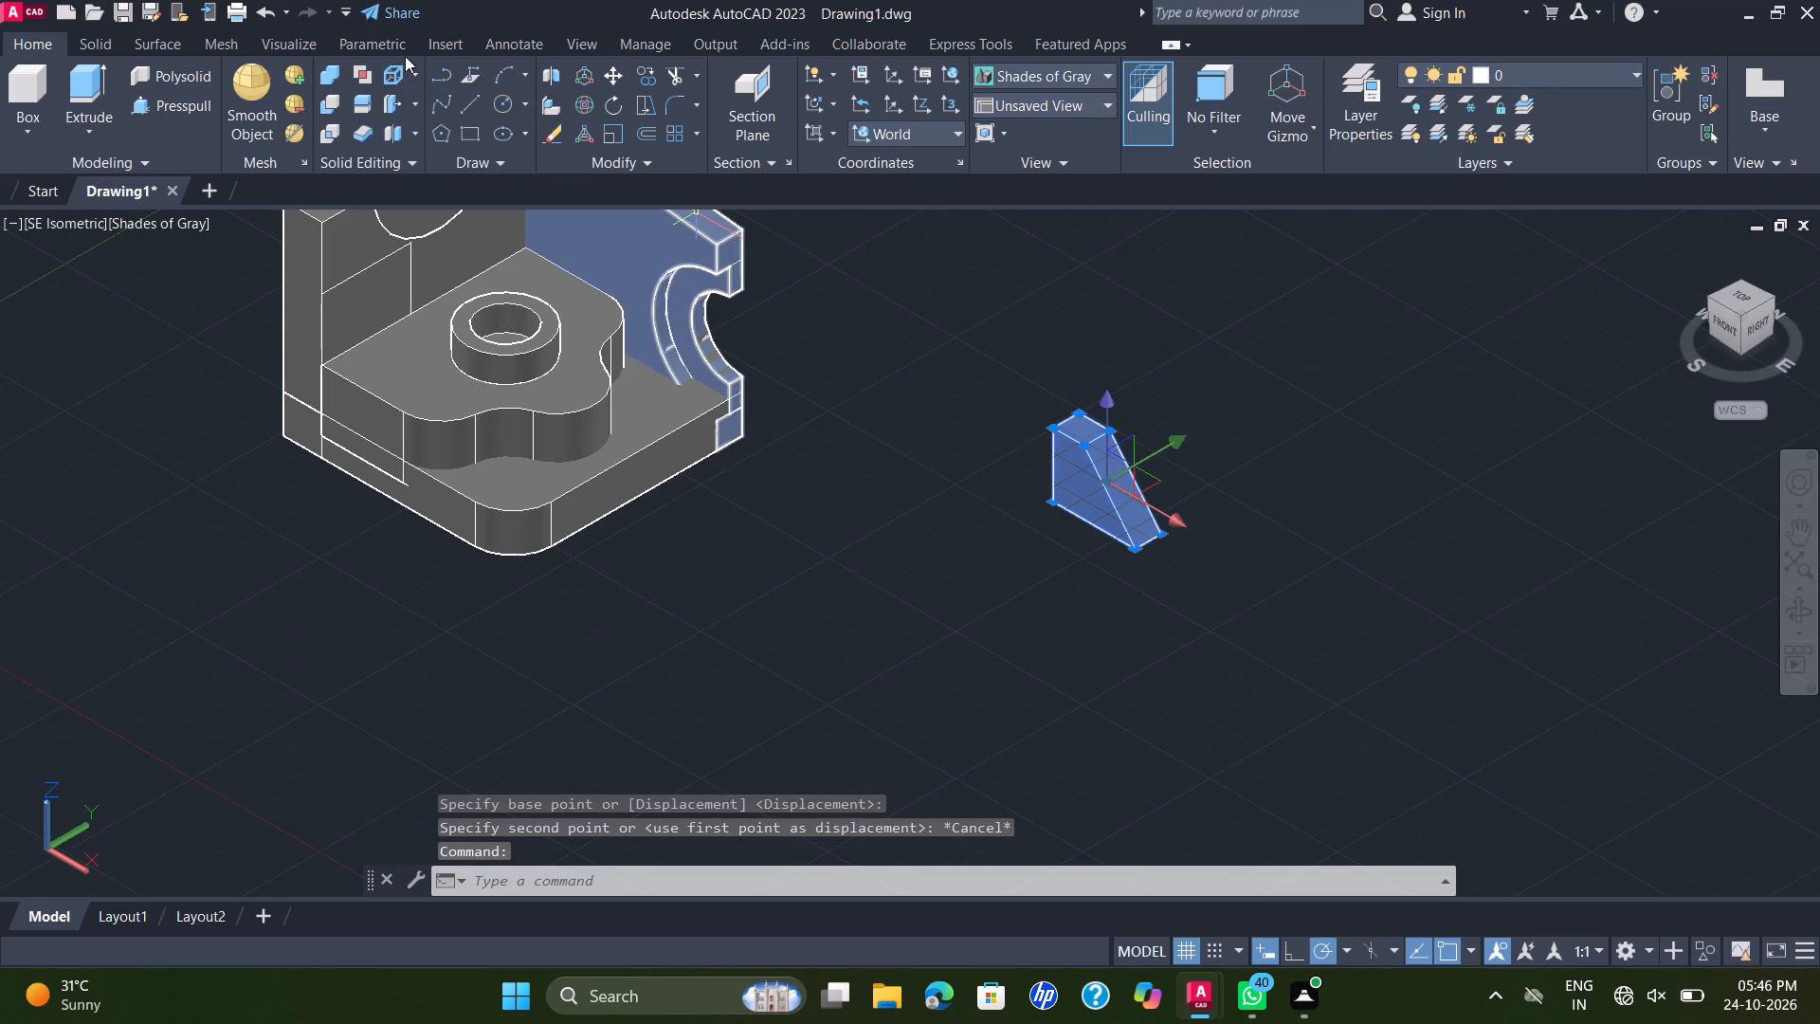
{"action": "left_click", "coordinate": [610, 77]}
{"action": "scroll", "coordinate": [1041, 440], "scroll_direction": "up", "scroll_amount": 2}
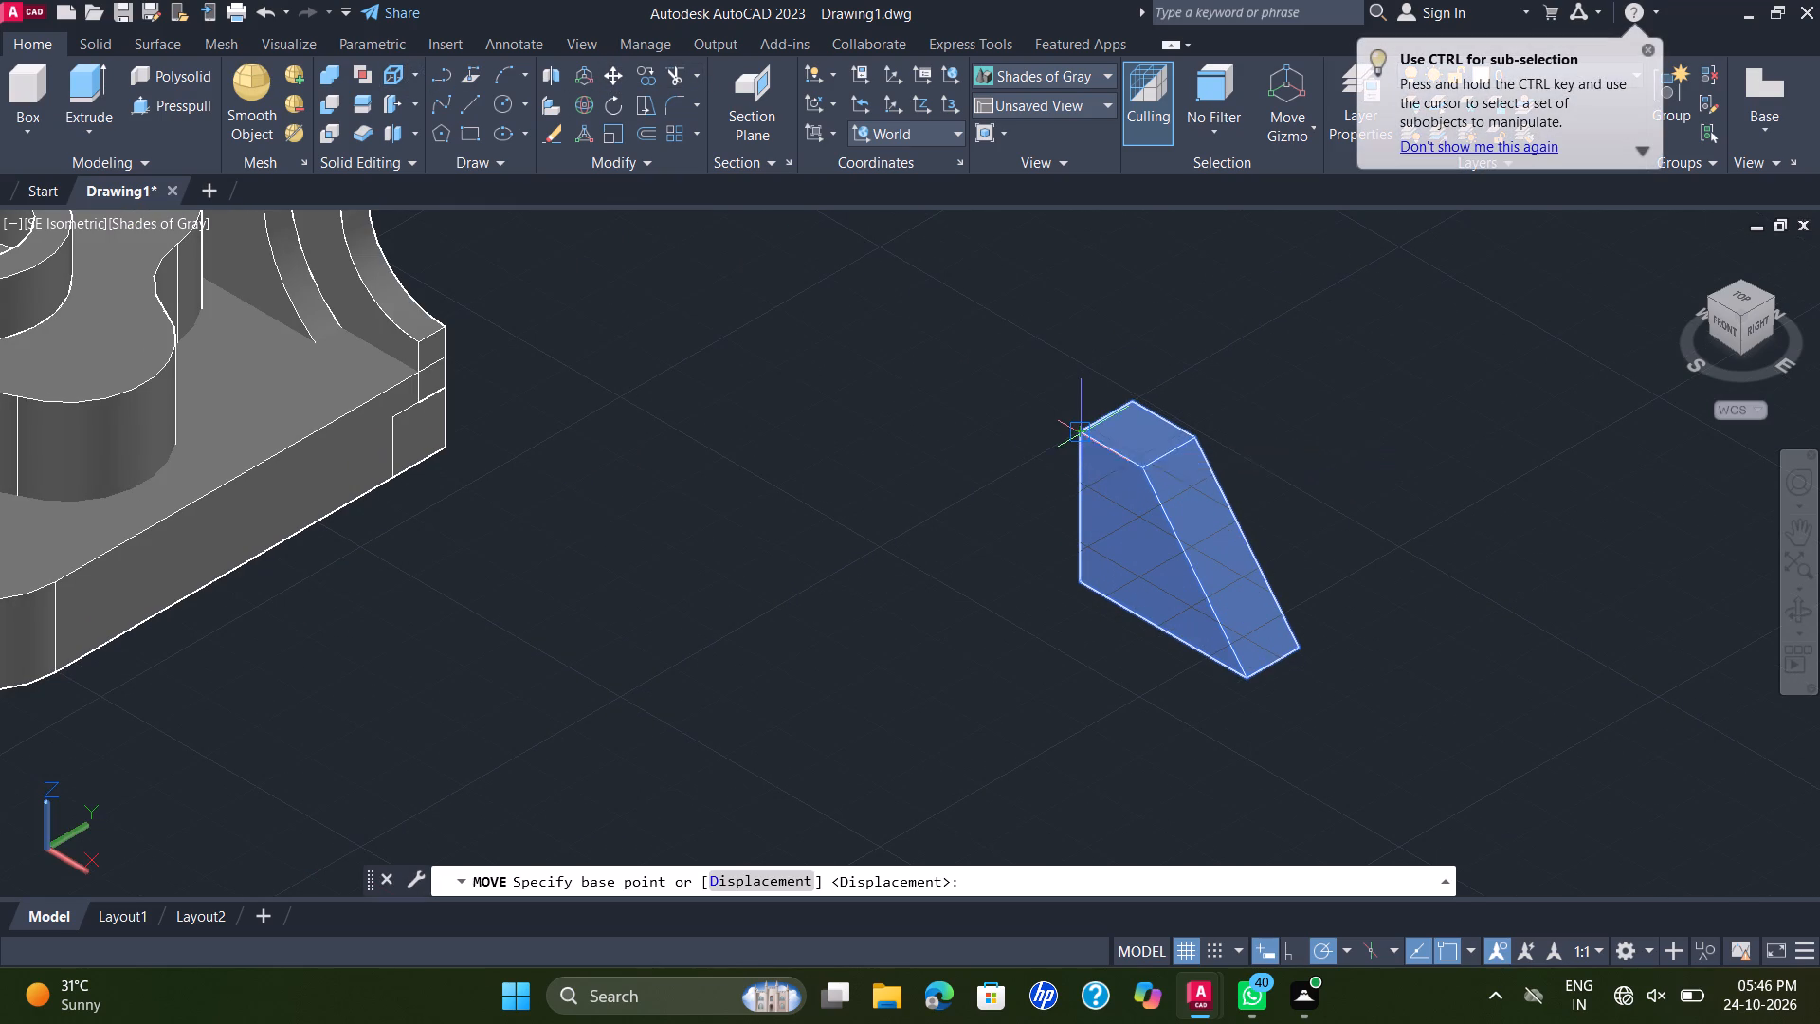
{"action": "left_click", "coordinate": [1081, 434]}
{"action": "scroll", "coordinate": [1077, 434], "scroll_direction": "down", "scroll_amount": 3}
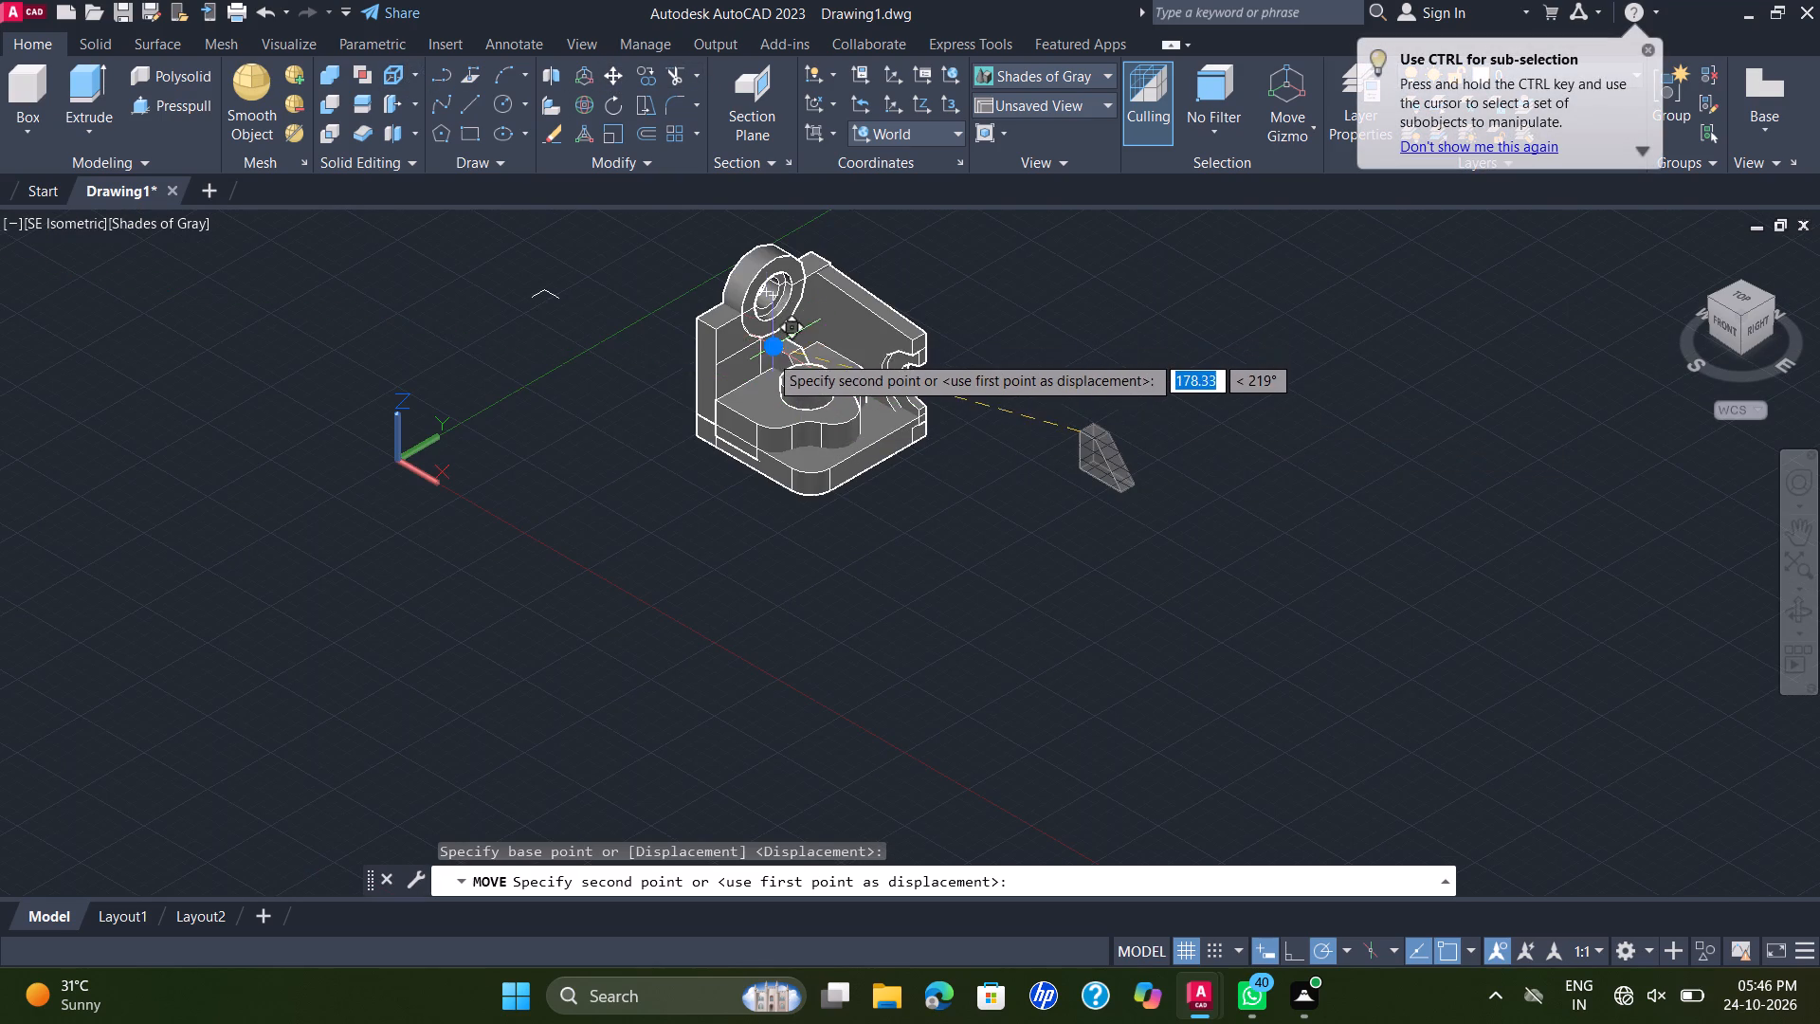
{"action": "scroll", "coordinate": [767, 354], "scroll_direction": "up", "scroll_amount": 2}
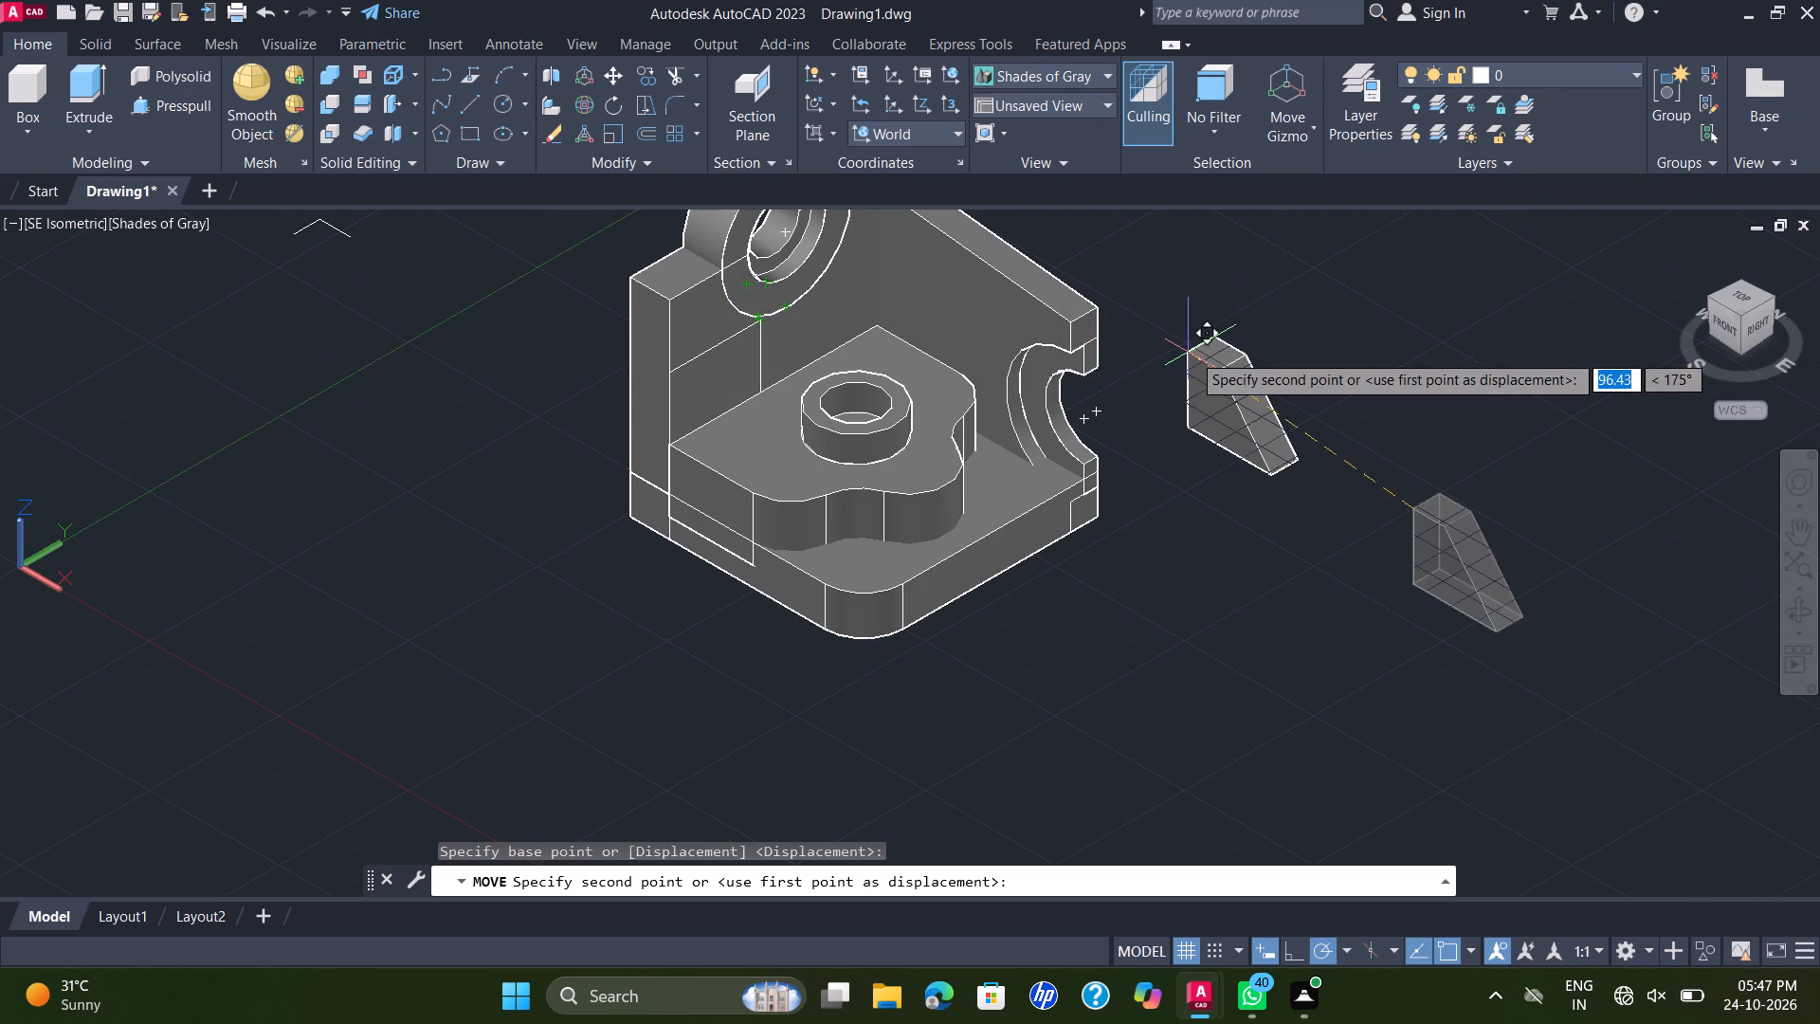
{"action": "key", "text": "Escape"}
Union all the solids of the bracket into one body, leaving the separate wedge out.
{"action": "scroll", "coordinate": [1203, 356], "scroll_direction": "down", "scroll_amount": 1}
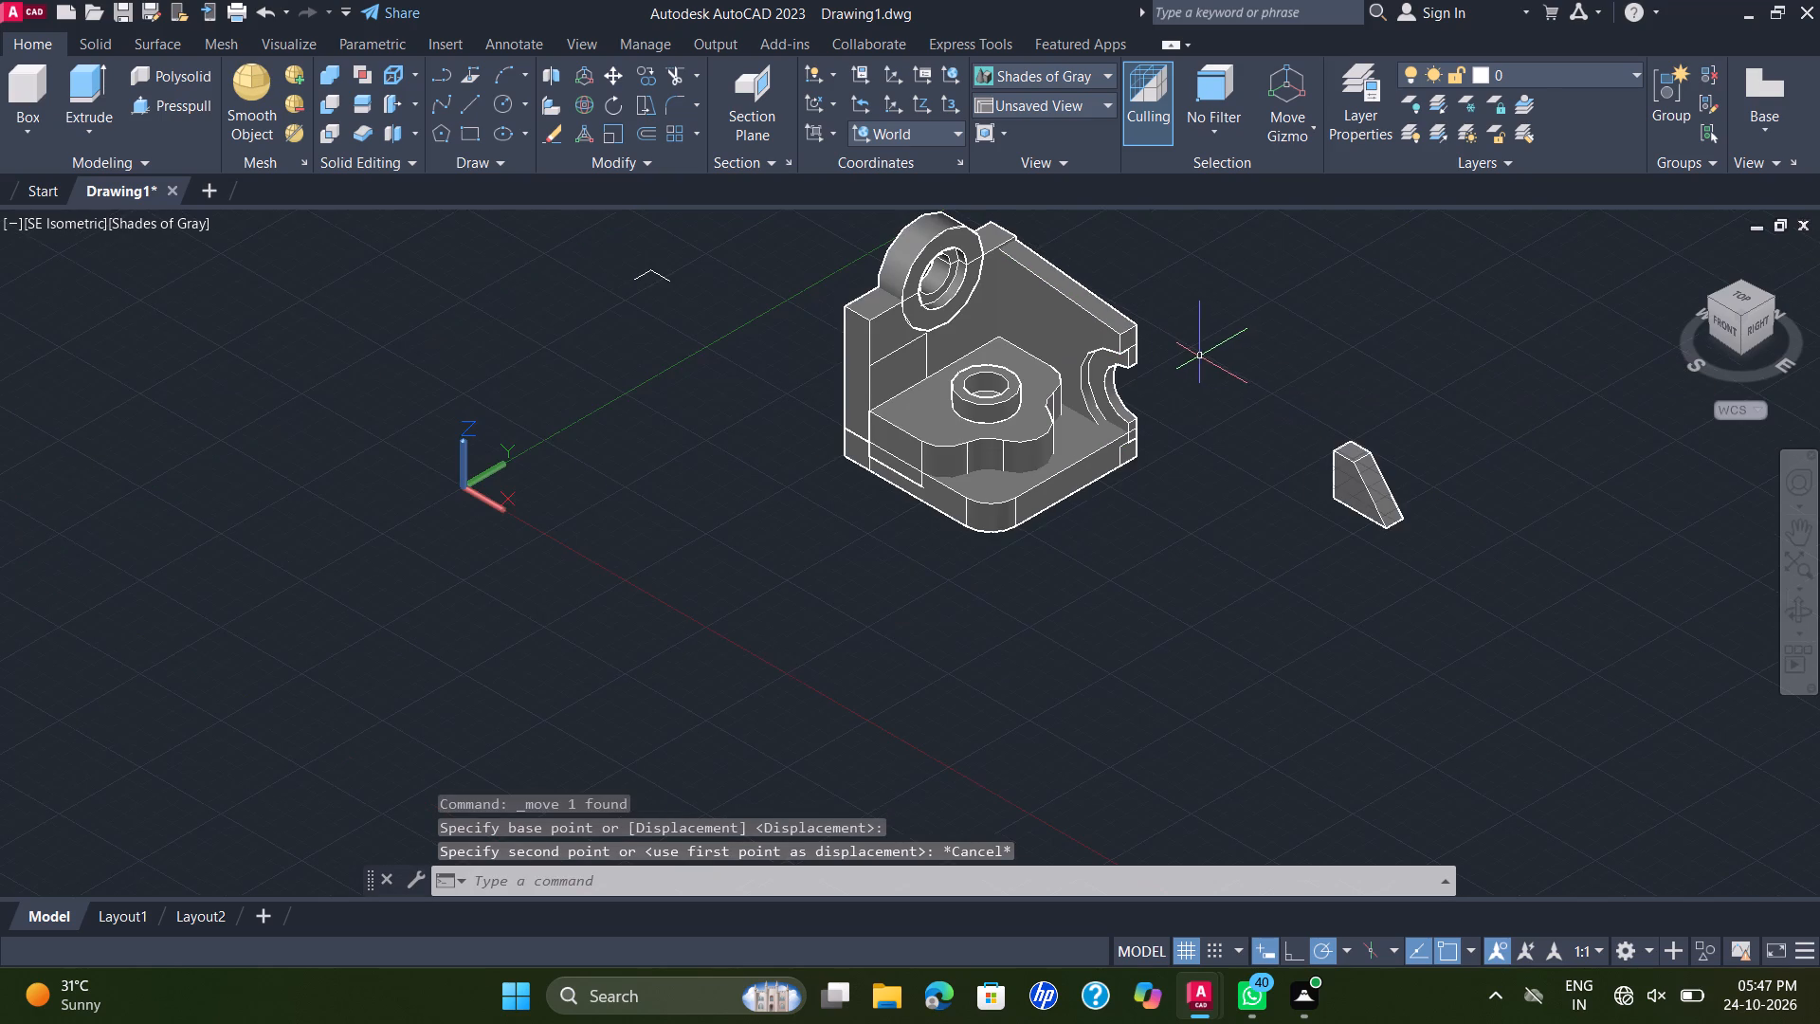
{"action": "middle_click_drag", "start_coordinate": [1198, 357], "coordinate": [1152, 385]}
{"action": "left_click", "coordinate": [1220, 293]}
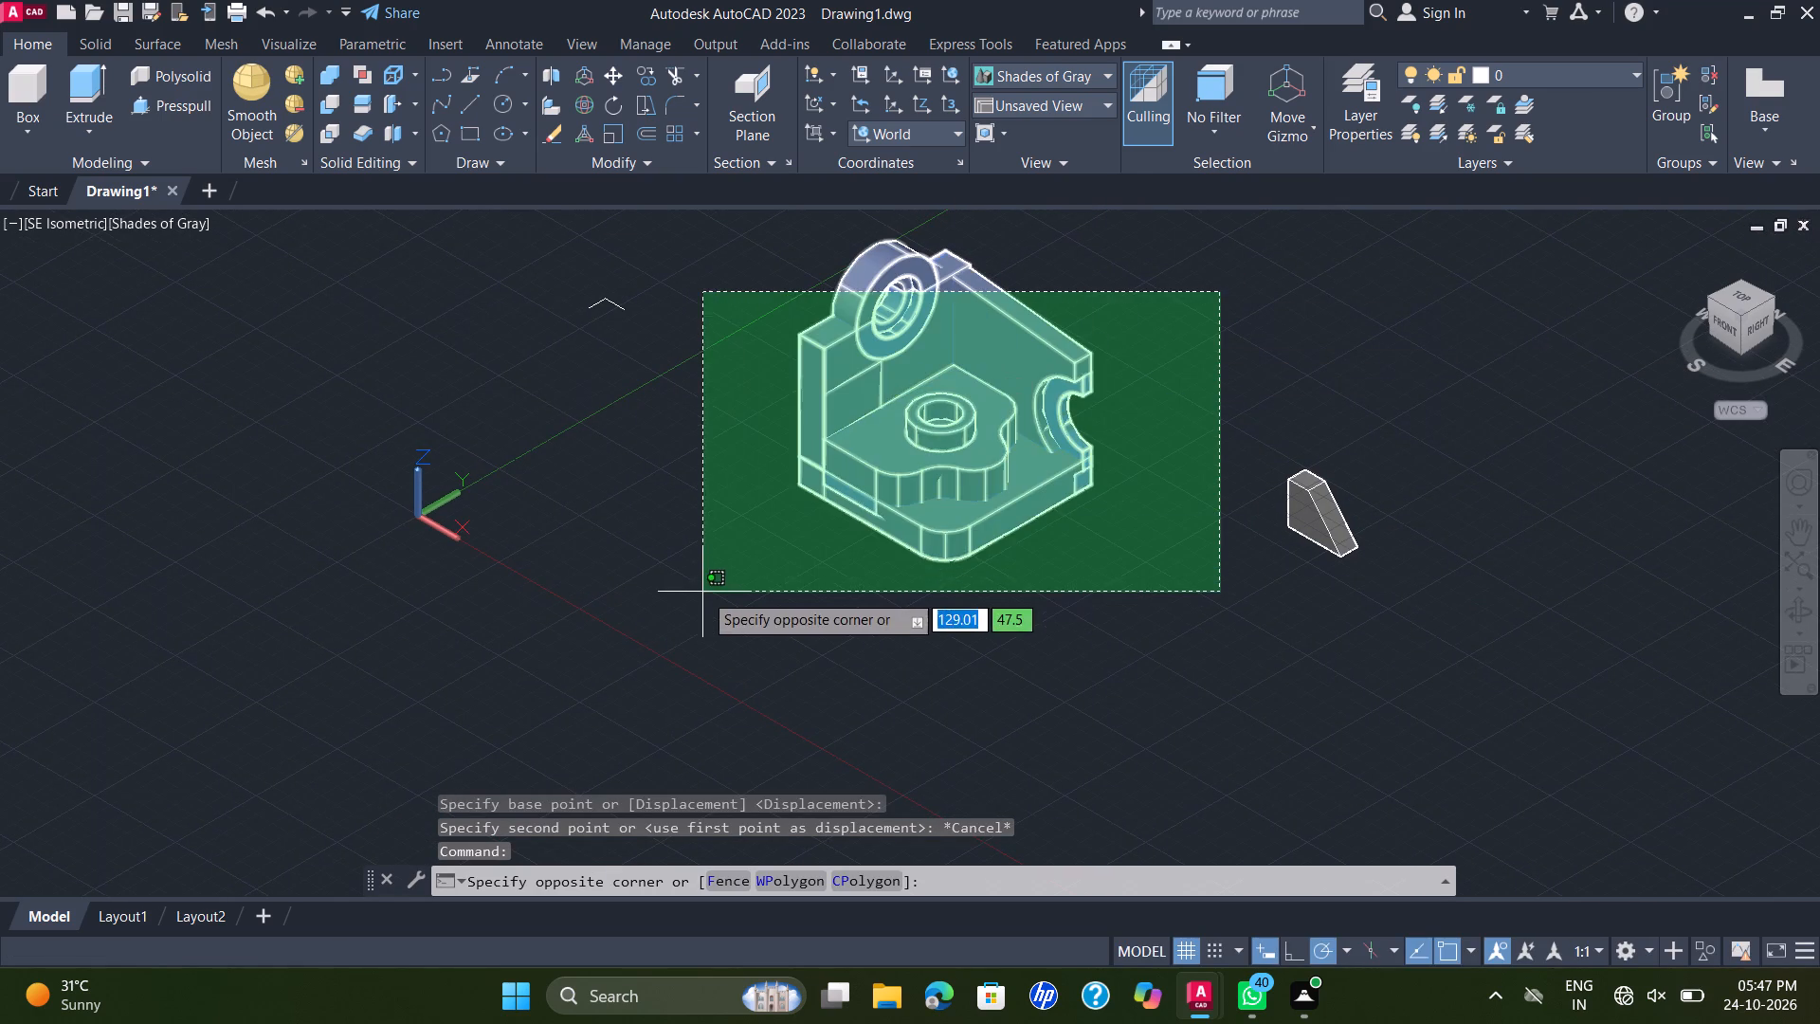
{"action": "left_click", "coordinate": [698, 594]}
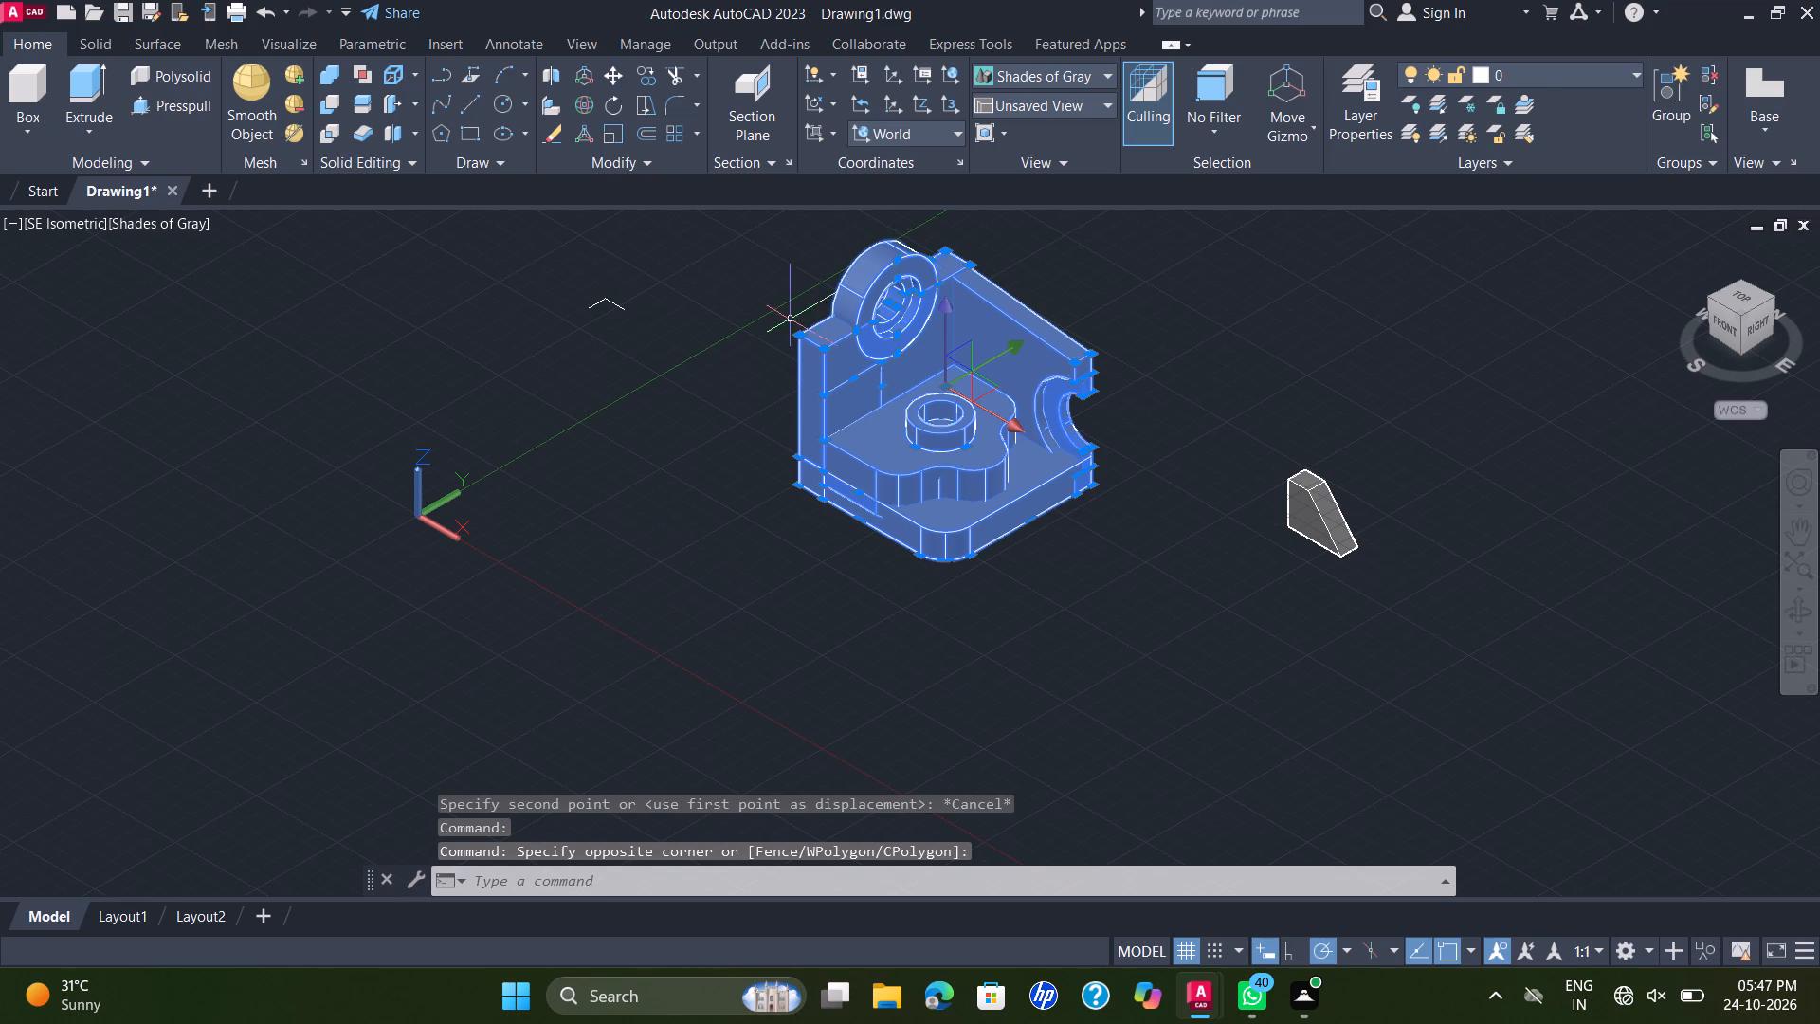
{"action": "left_click", "coordinate": [336, 74]}
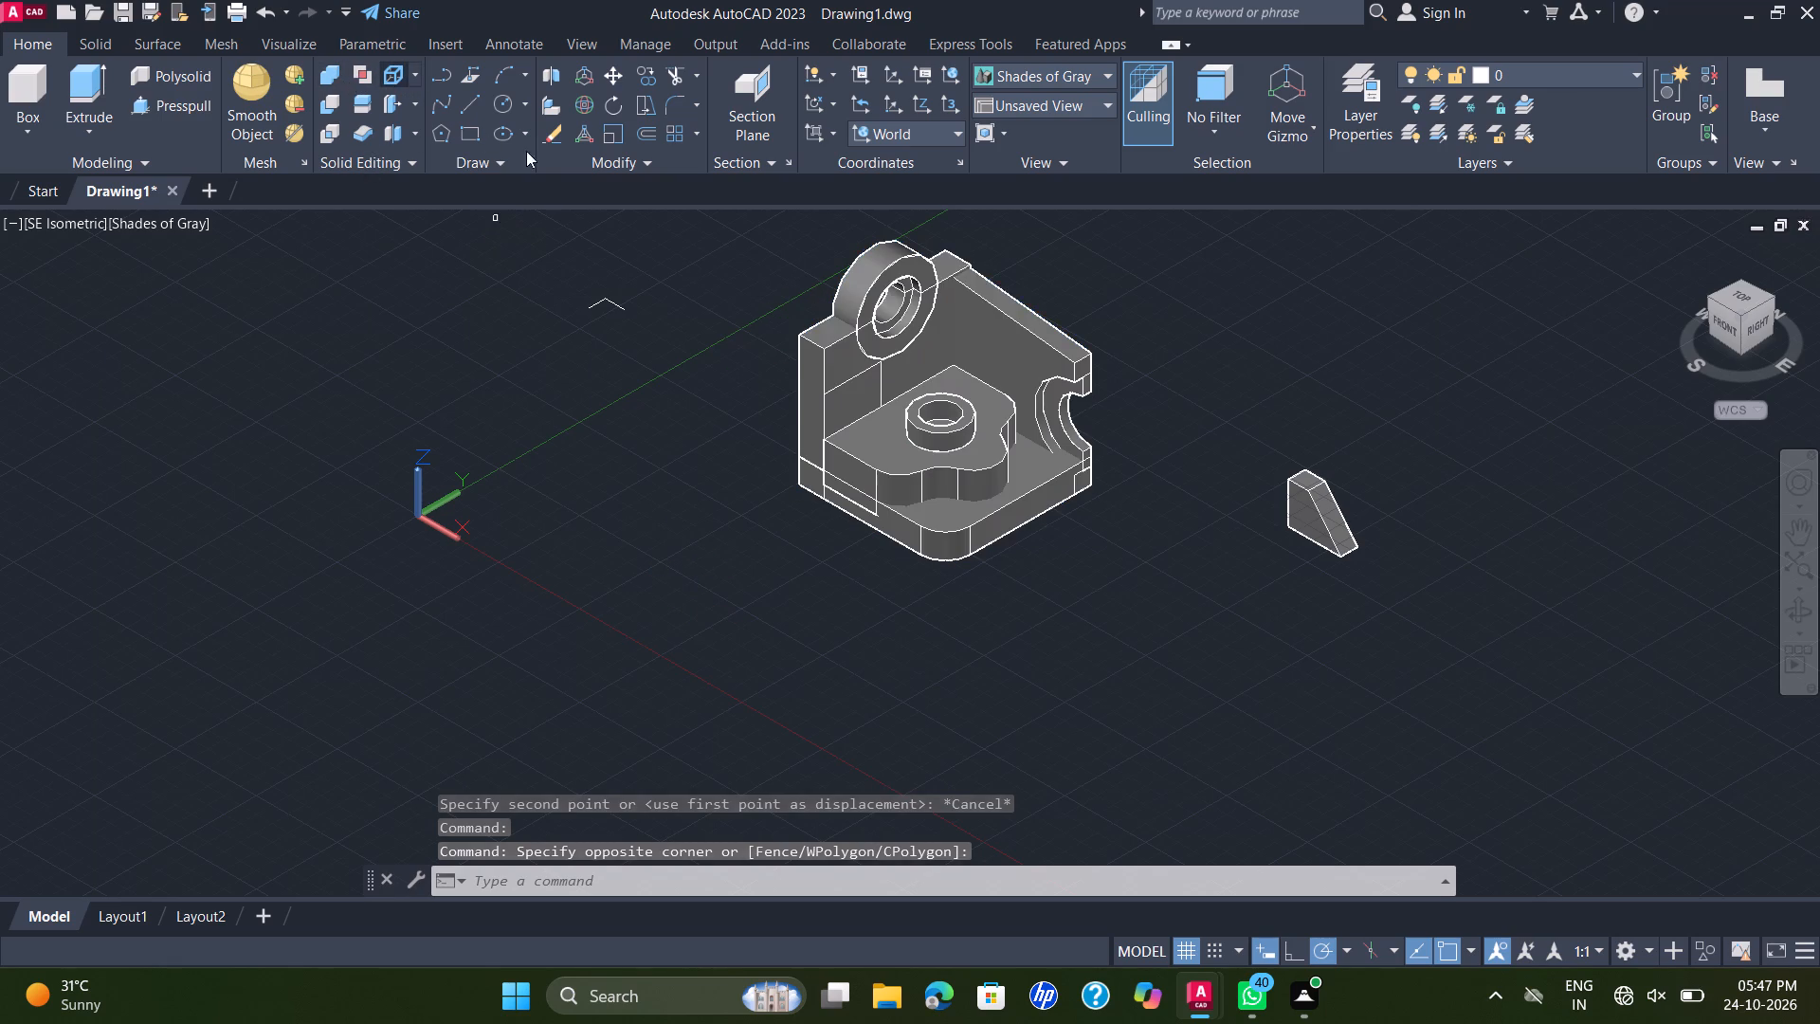
{"action": "left_click_drag", "start_coordinate": [1136, 264], "coordinate": [1148, 258]}
{"action": "left_click", "coordinate": [673, 539]}
{"action": "right_click", "coordinate": [609, 527]}
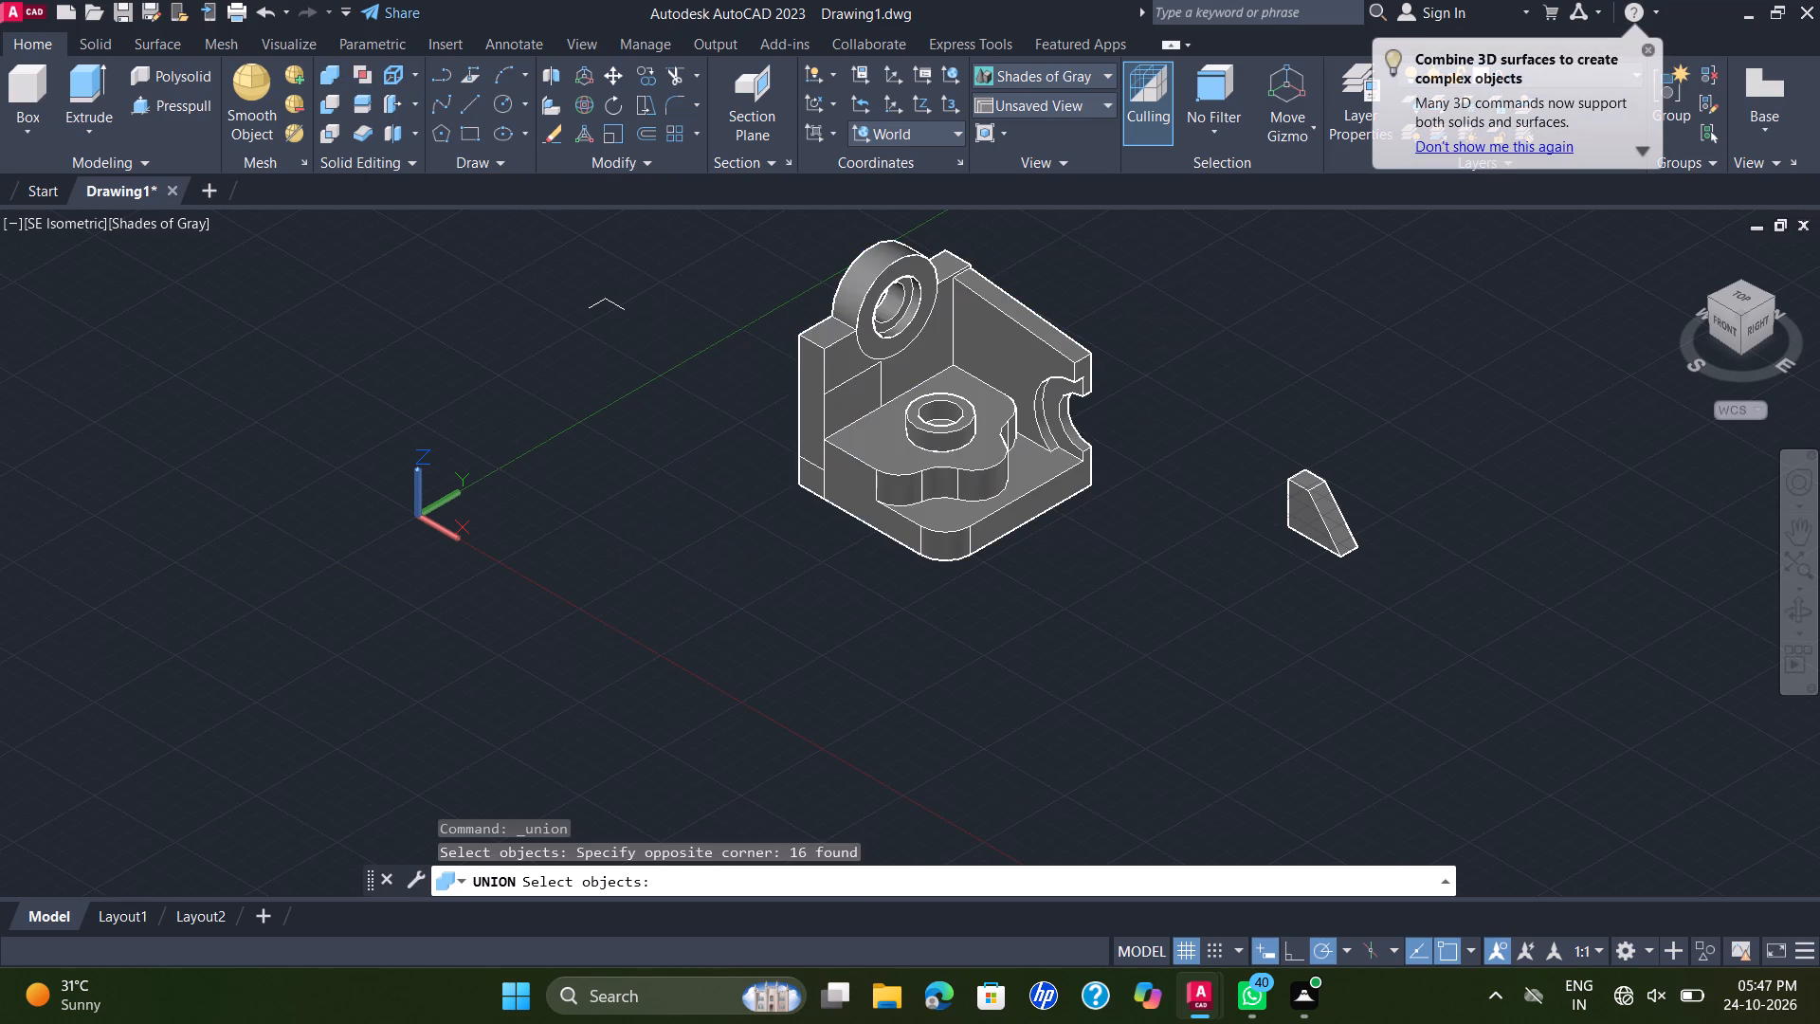
Erase the leftover circle around the stepped hole and the two construction lines on the wall's inner face.
{"action": "middle_click_drag", "start_coordinate": [1179, 235], "coordinate": [1165, 247]}
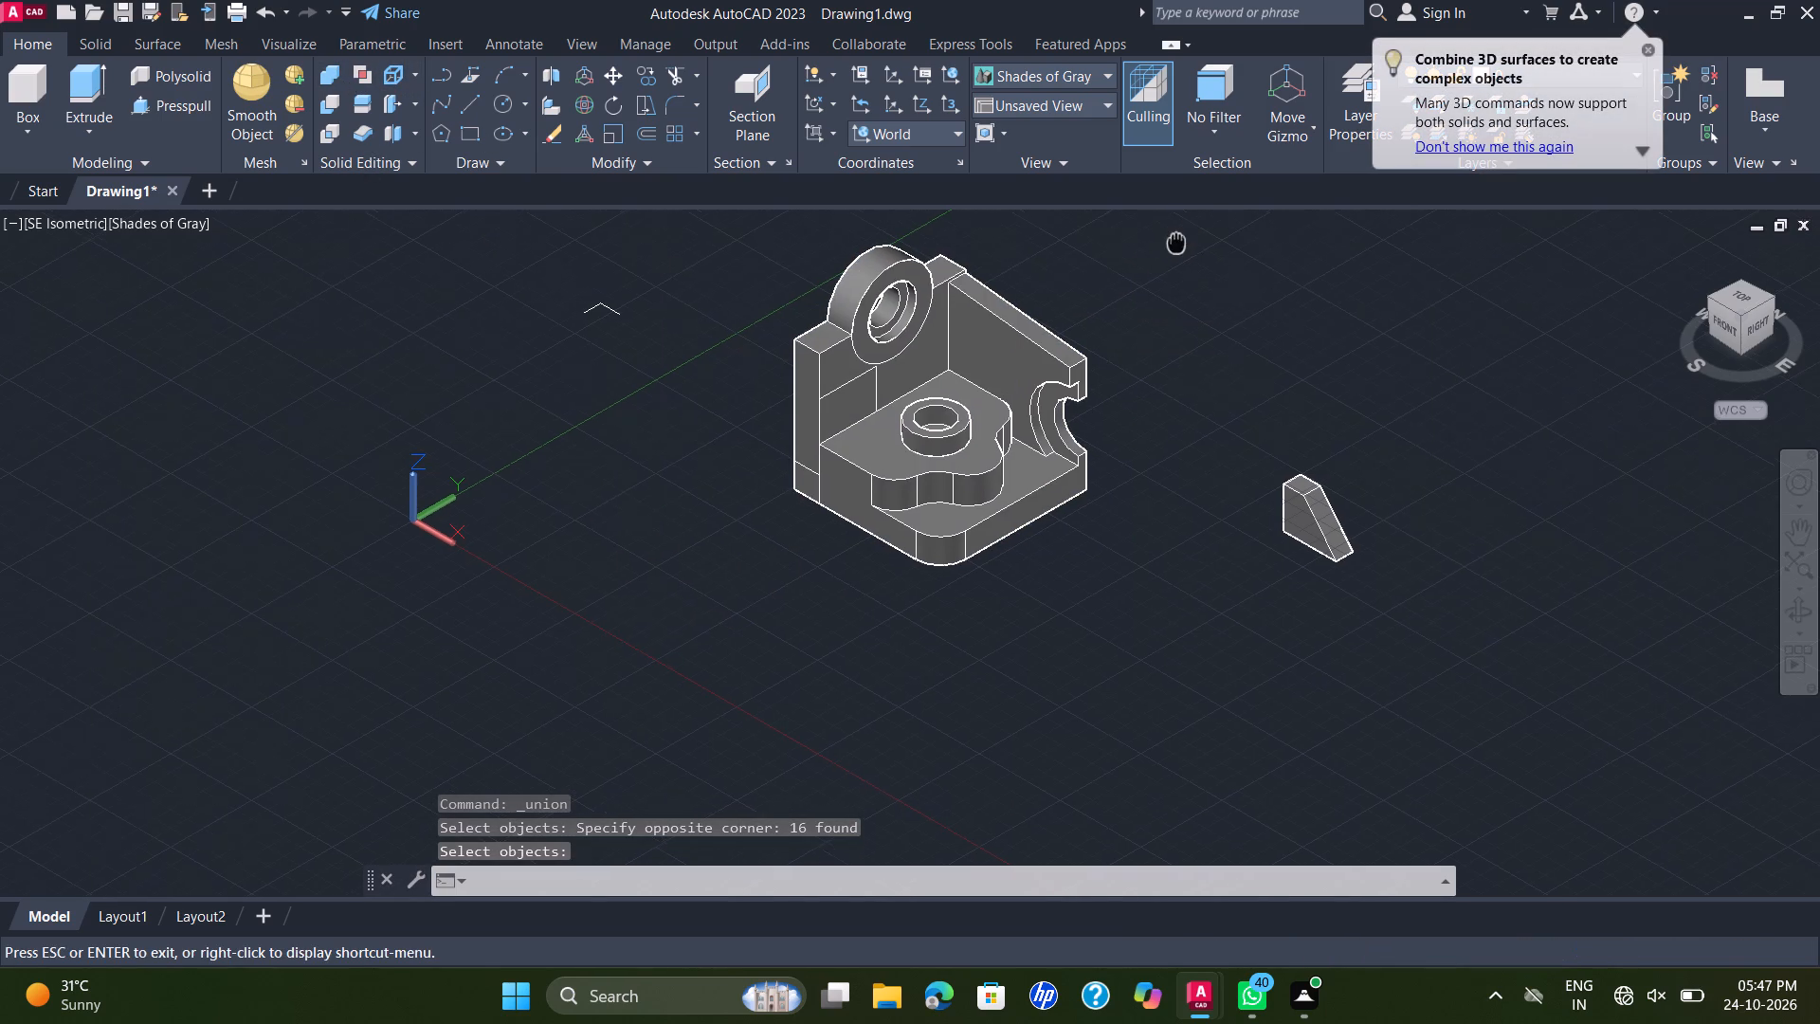
{"action": "middle_click_drag", "start_coordinate": [1165, 247], "coordinate": [1082, 258]}
{"action": "scroll", "coordinate": [936, 287], "scroll_direction": "up", "scroll_amount": 1}
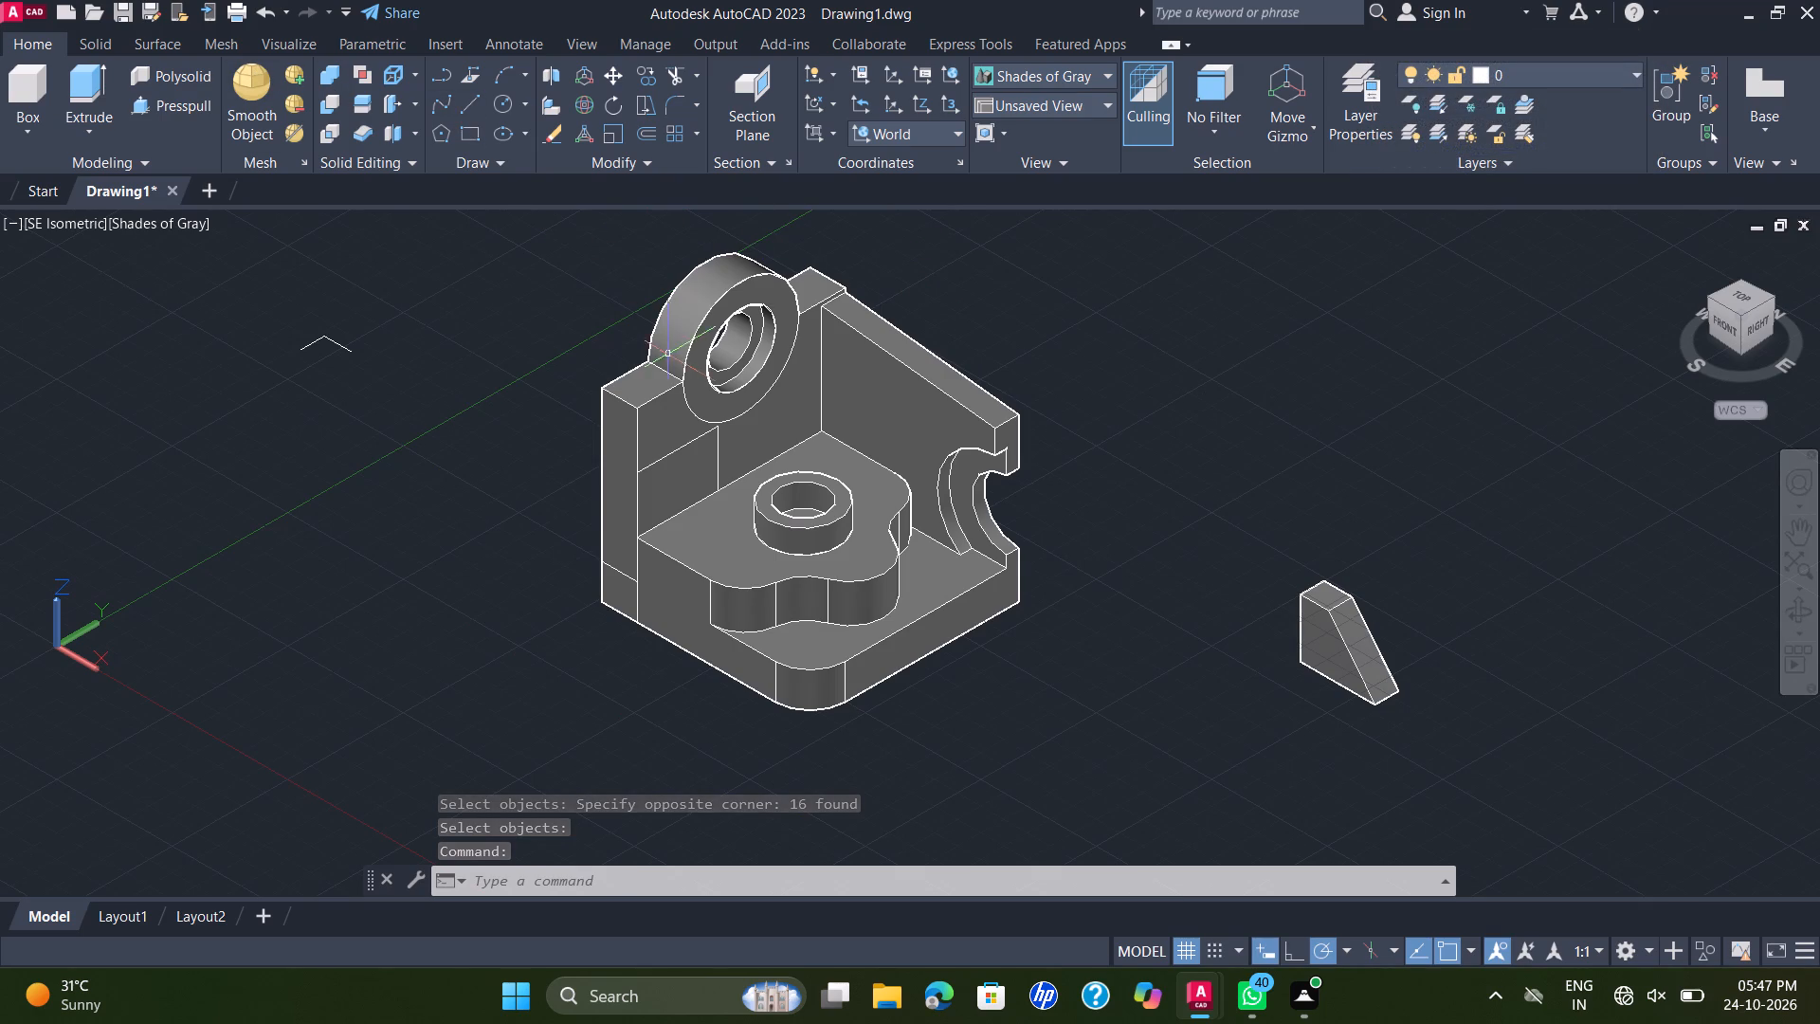
{"action": "left_click", "coordinate": [743, 417]}
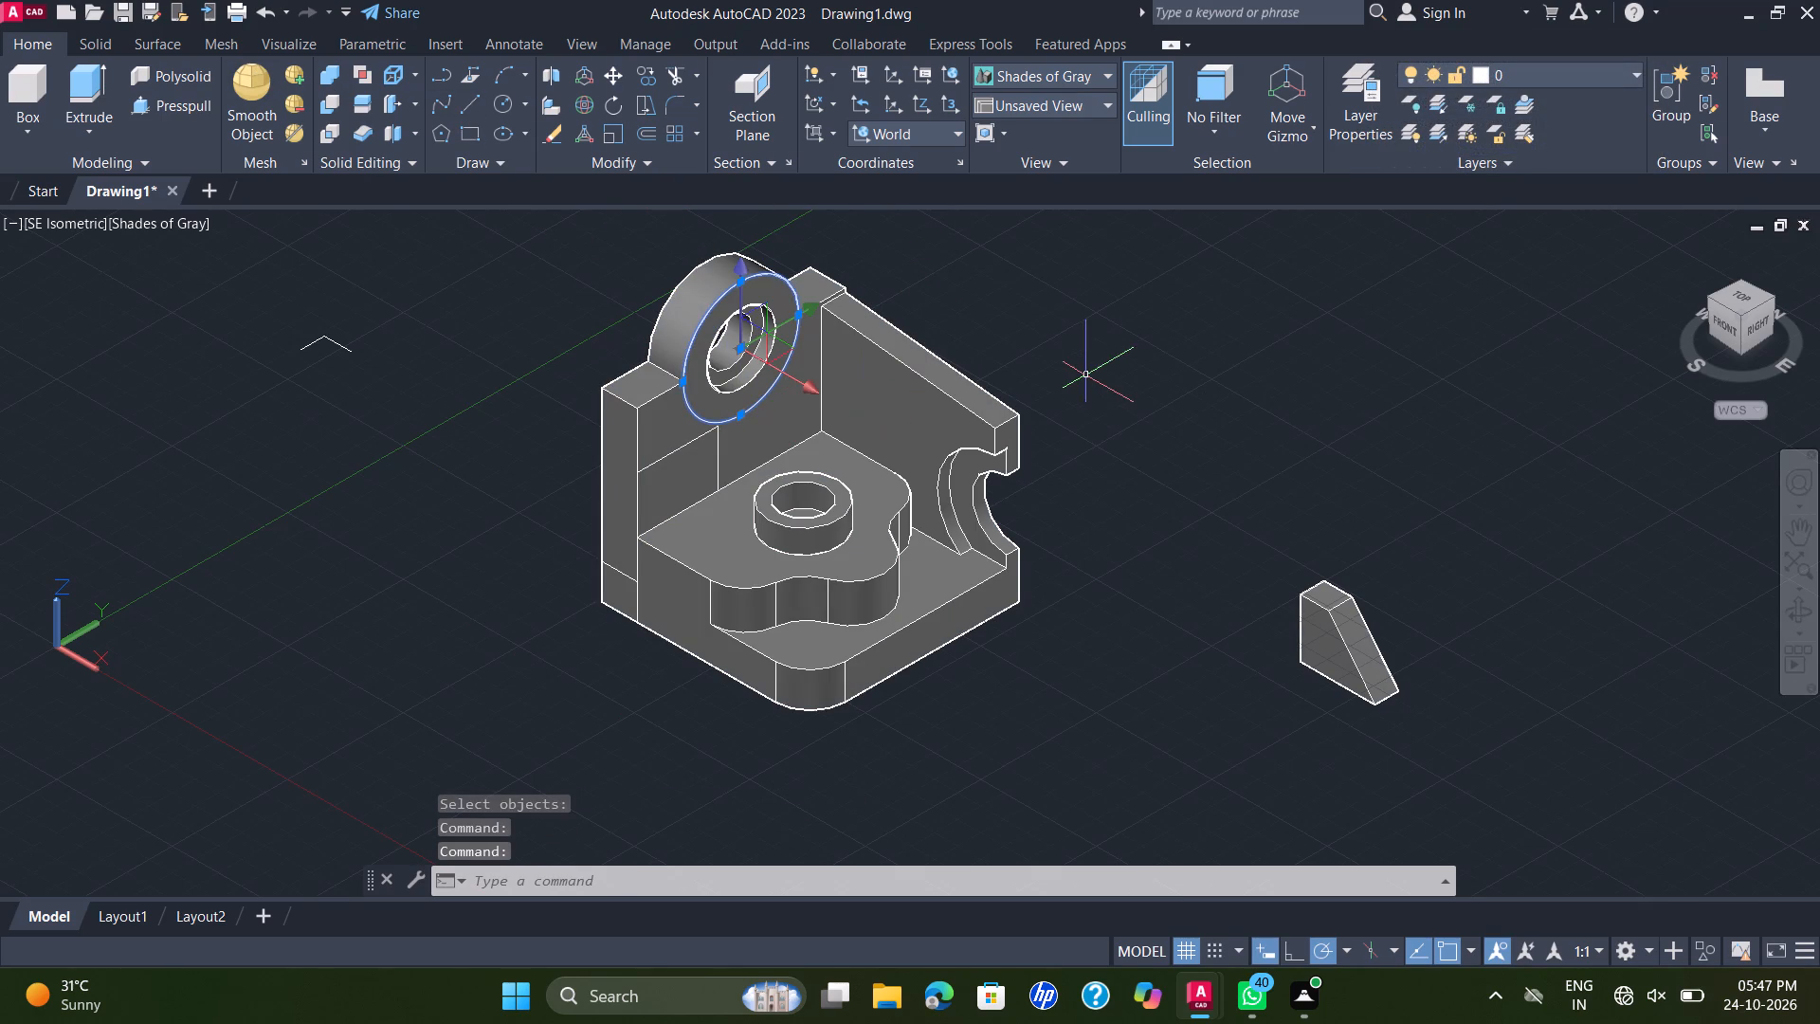
{"action": "key", "text": "Delete"}
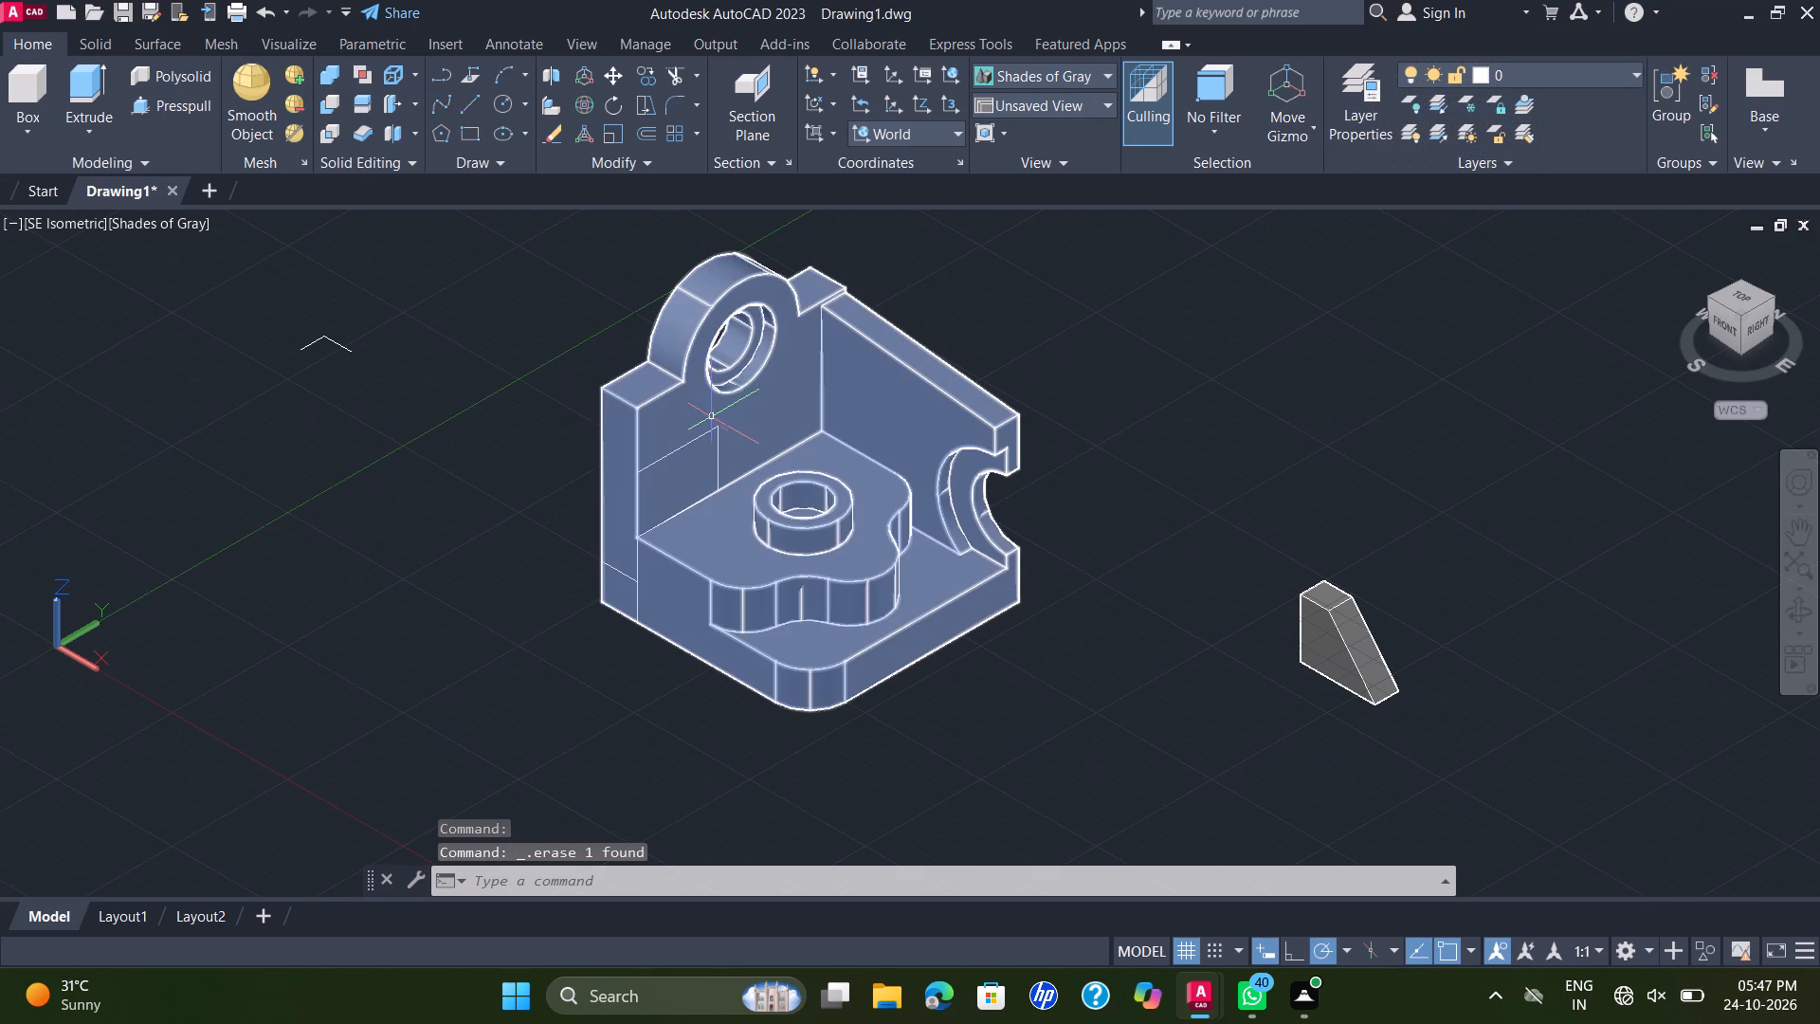
{"action": "left_click", "coordinate": [702, 433]}
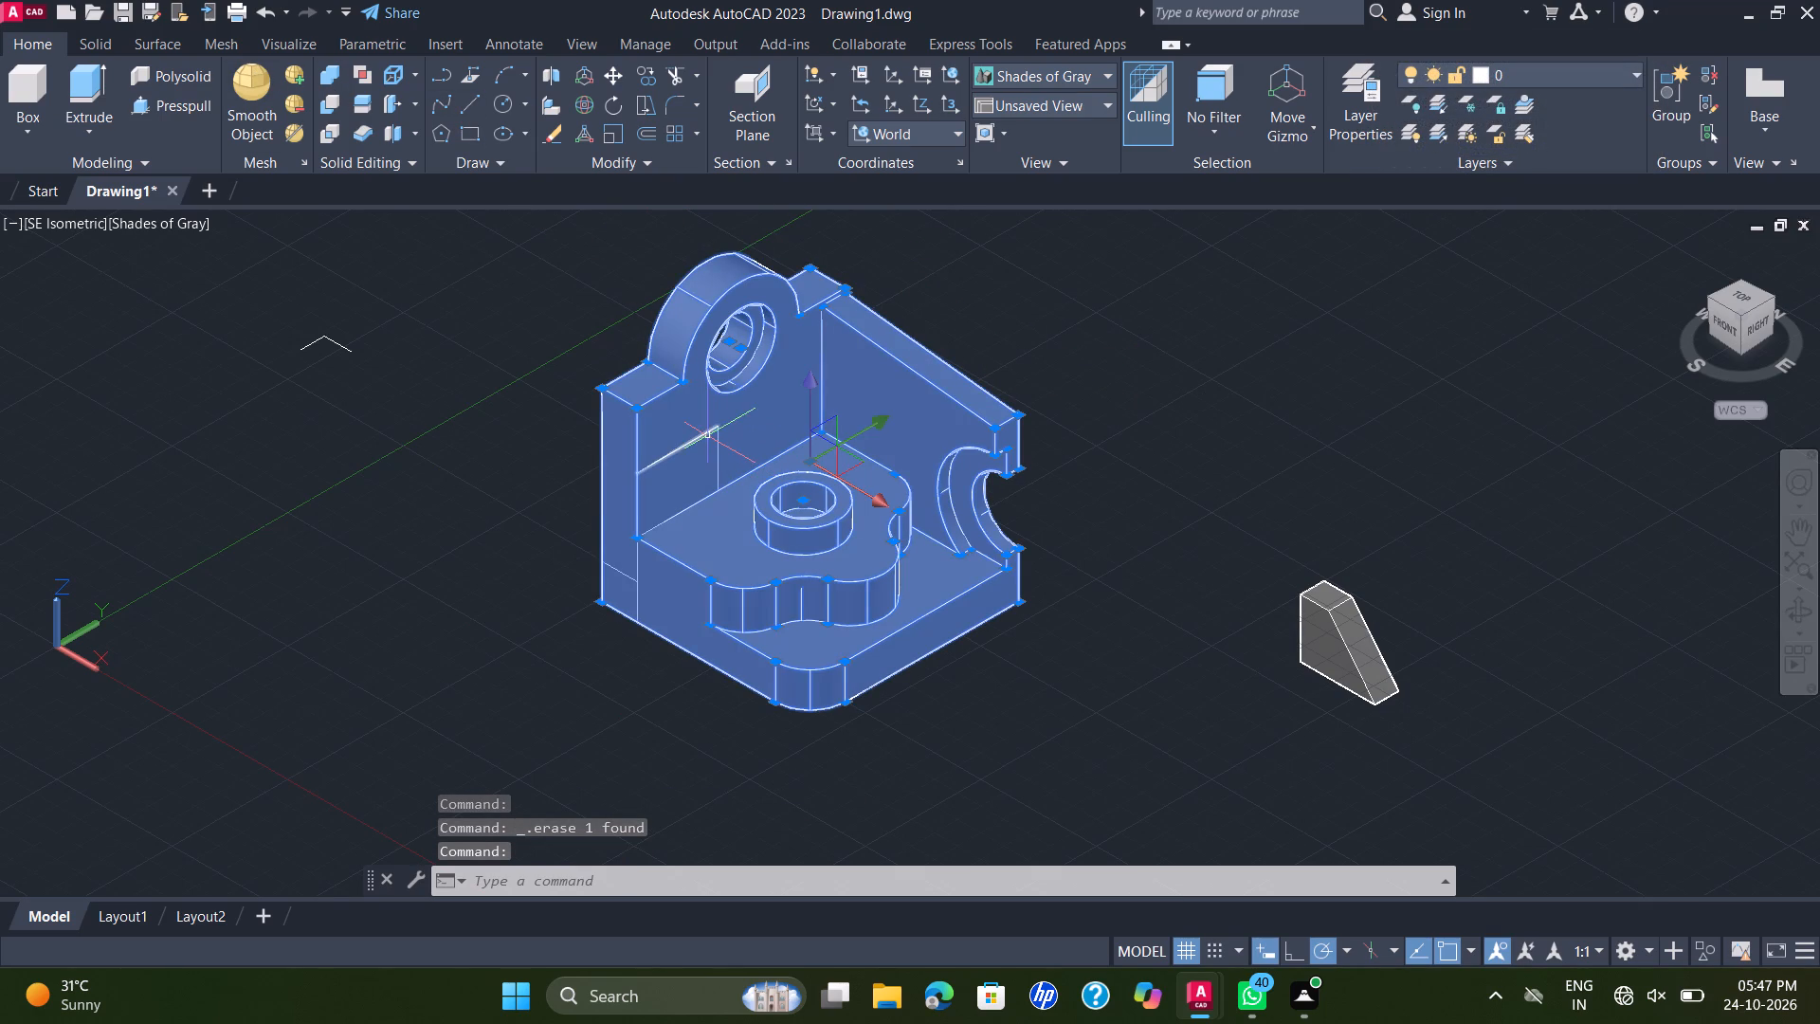
{"action": "left_click", "coordinate": [719, 441]}
{"action": "key", "text": "Delete"}
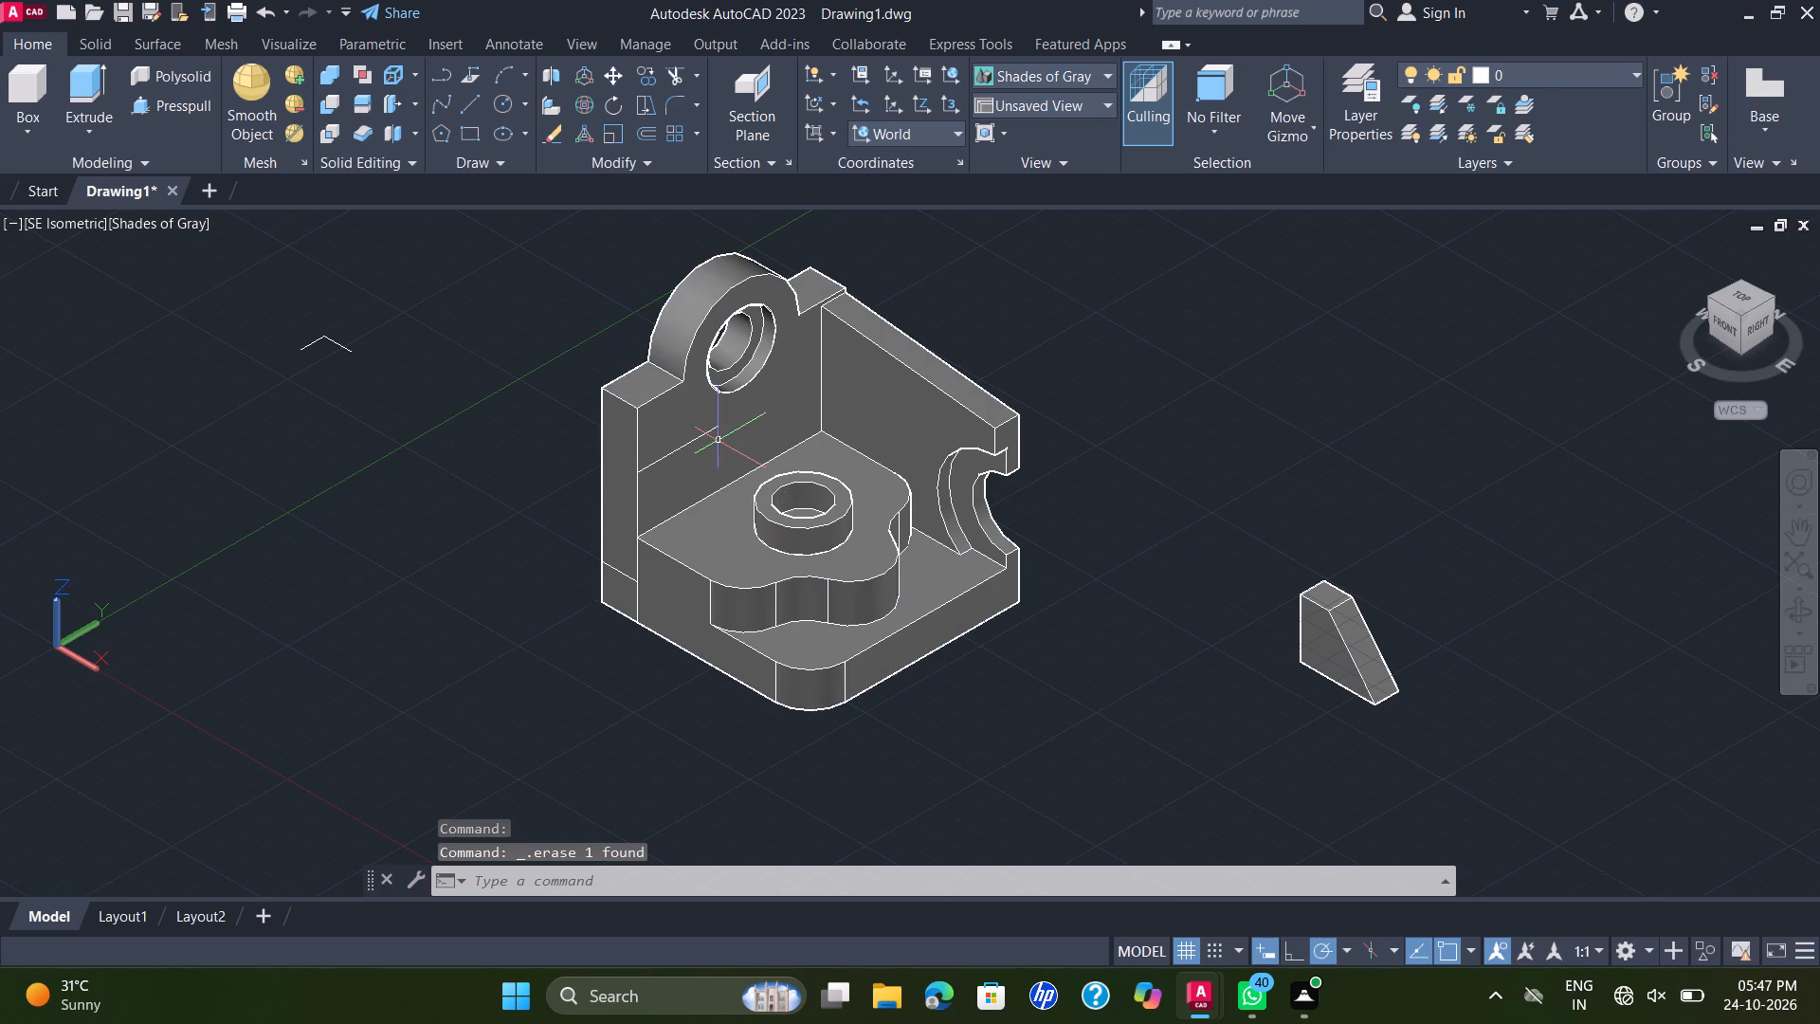
{"action": "scroll", "coordinate": [704, 432], "scroll_direction": "up", "scroll_amount": 2}
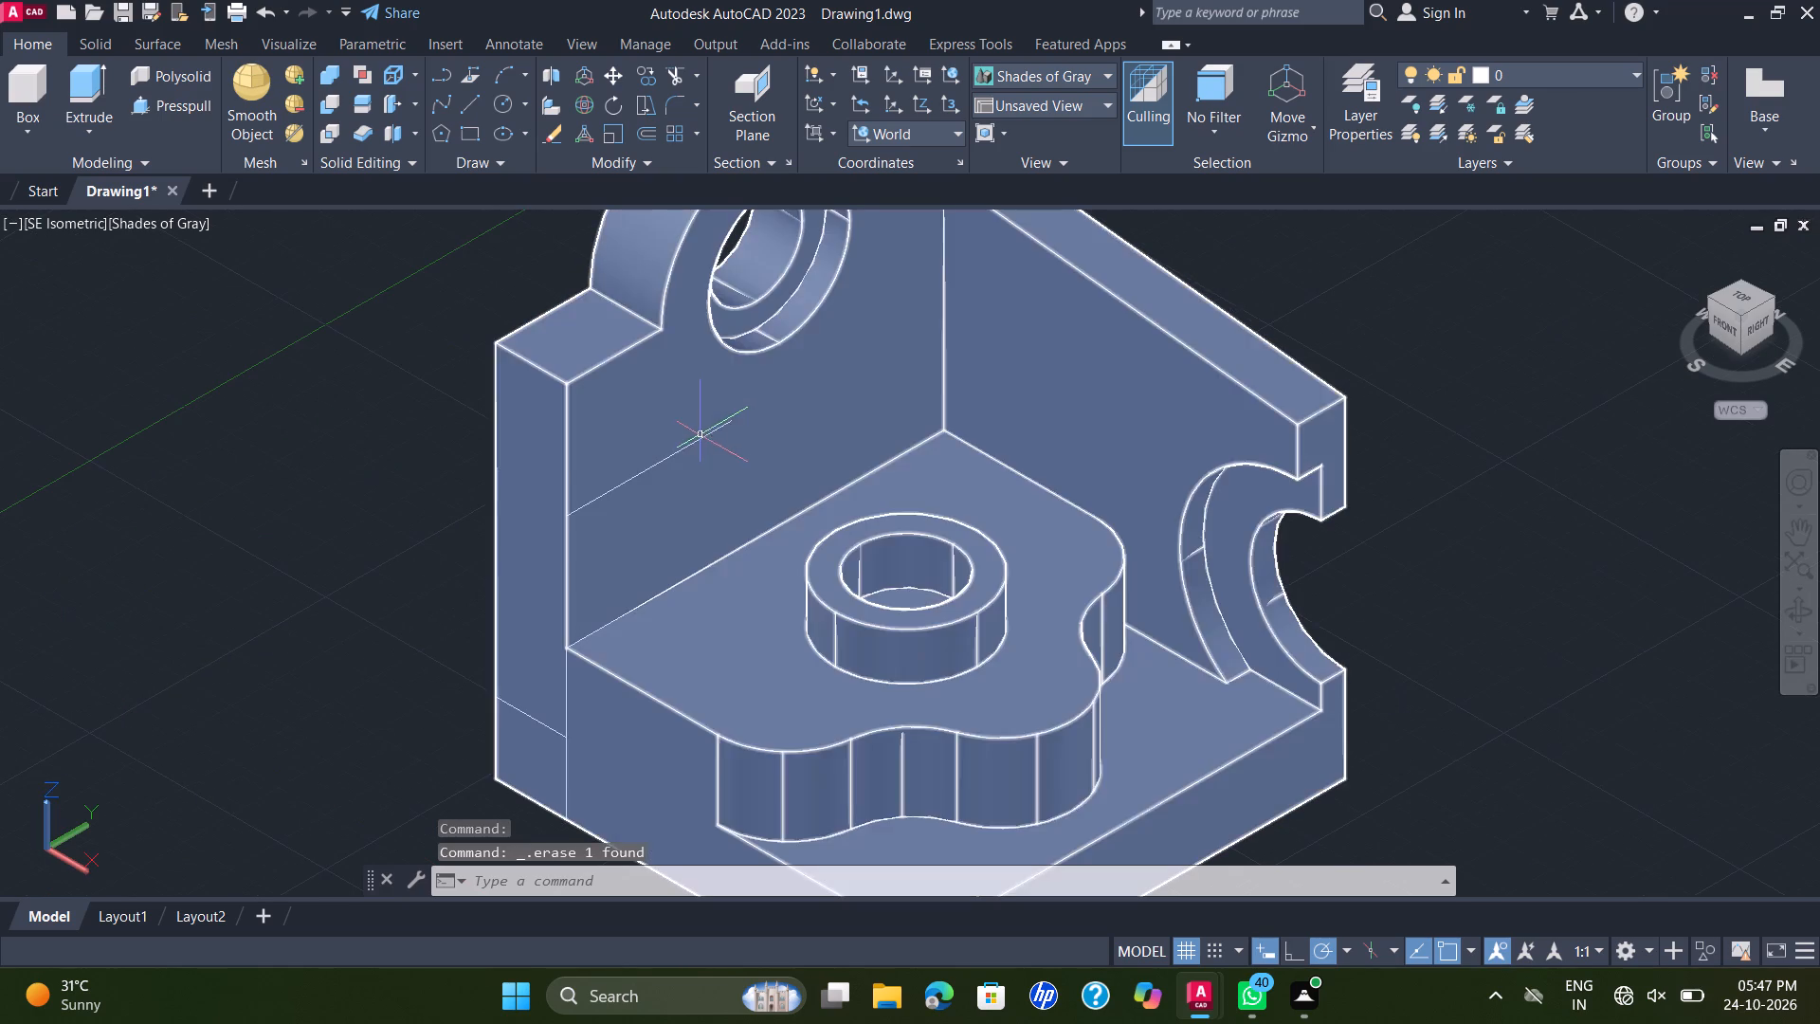
{"action": "left_click", "coordinate": [701, 438]}
{"action": "key", "text": "Delete"}
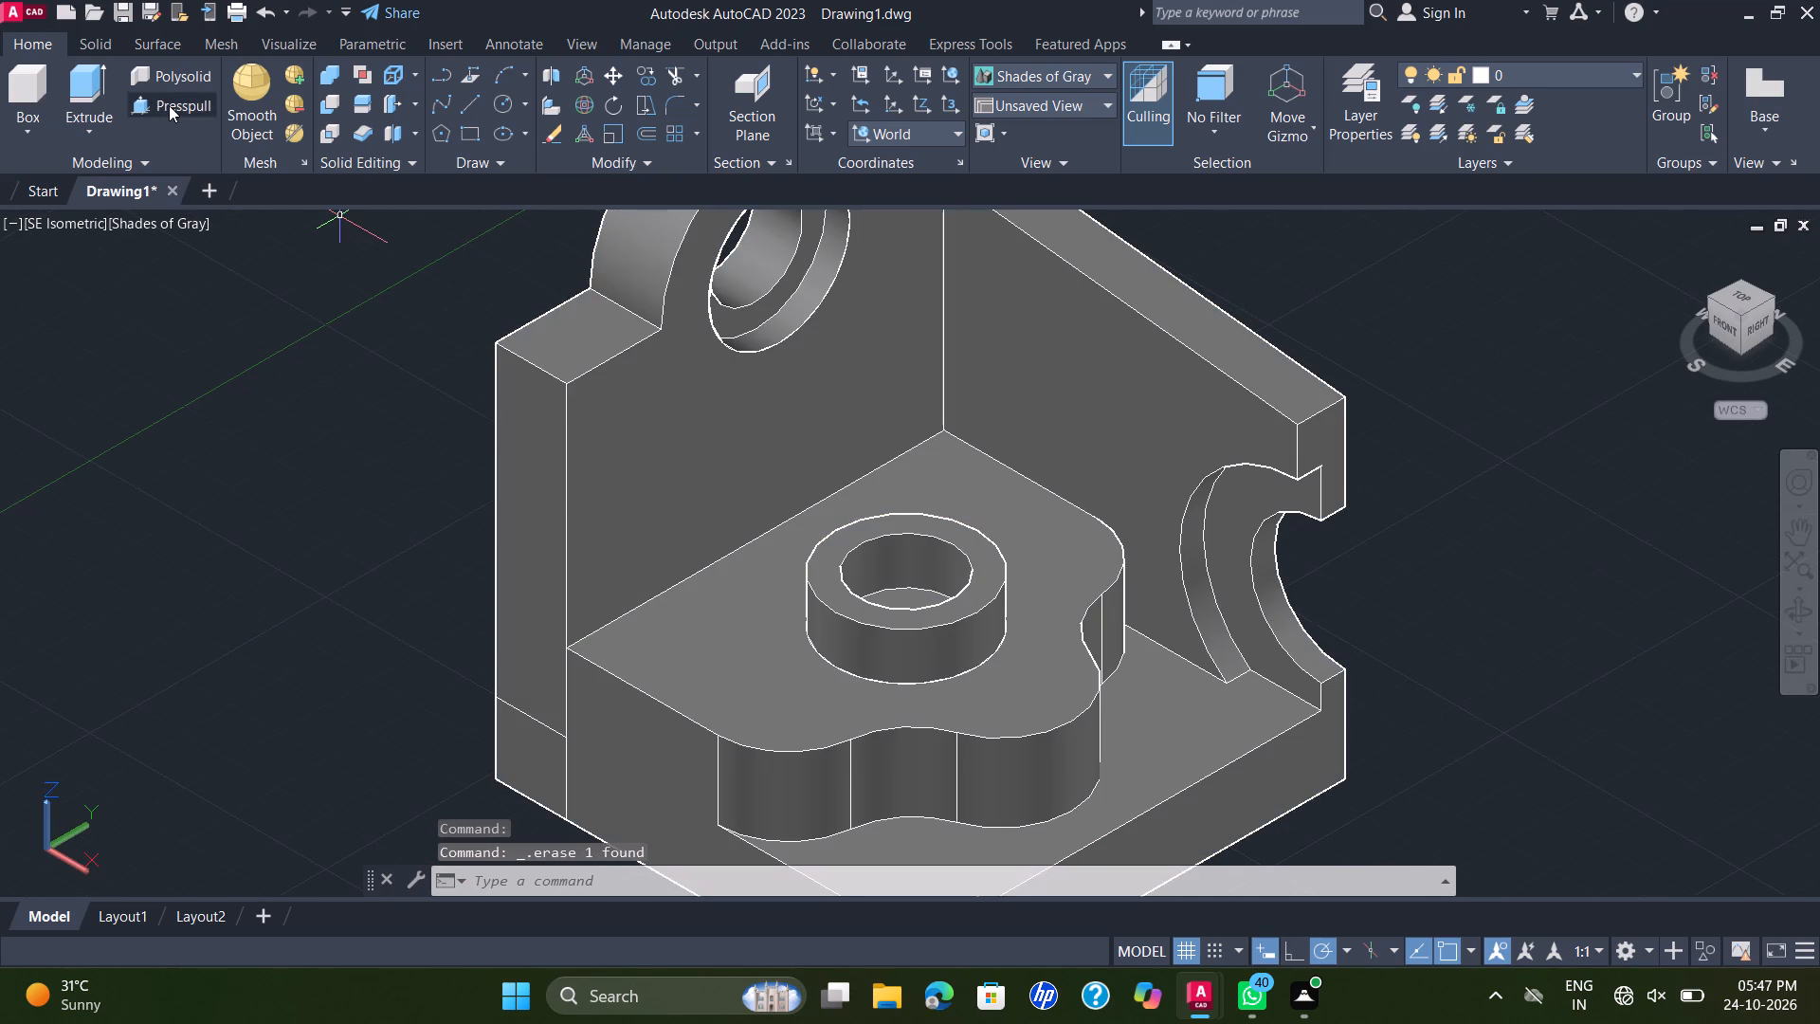
Draw a line about 14 down the stepped-hole wall's front inner edge from its top corner, extending it with segments of 2 and 3.
{"action": "left_click", "coordinate": [471, 101]}
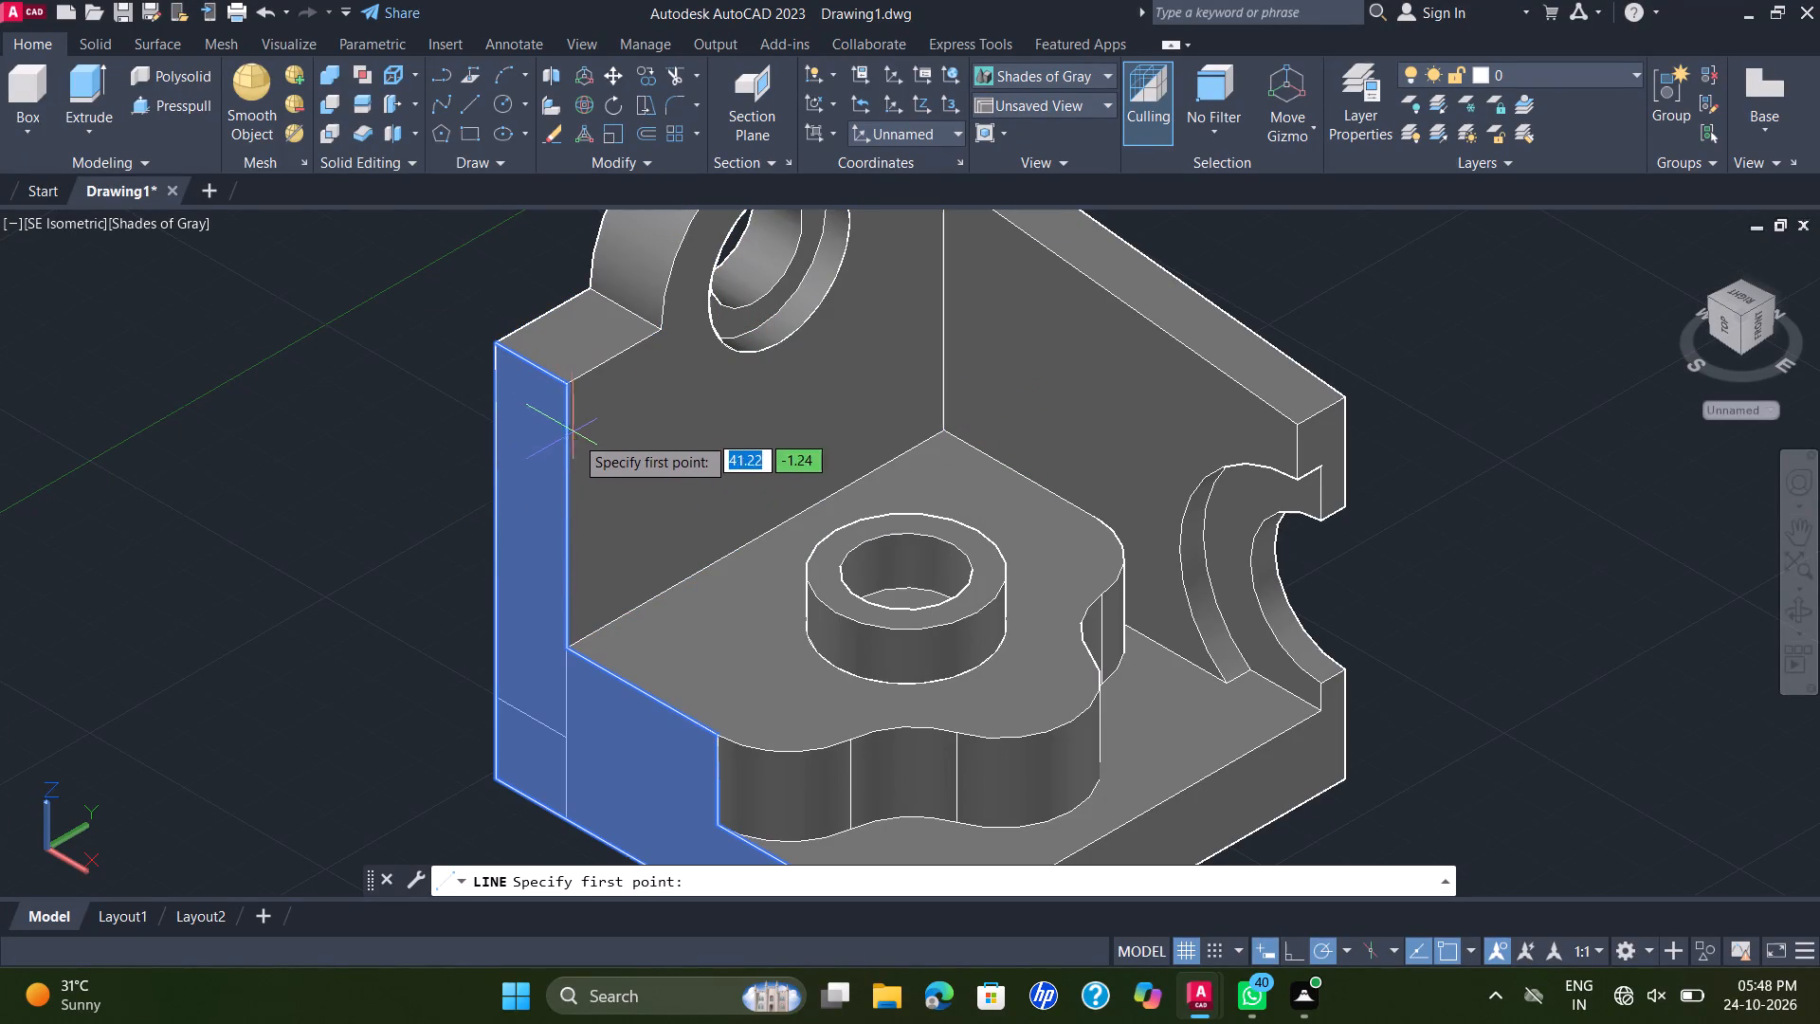
{"action": "left_click", "coordinate": [561, 391]}
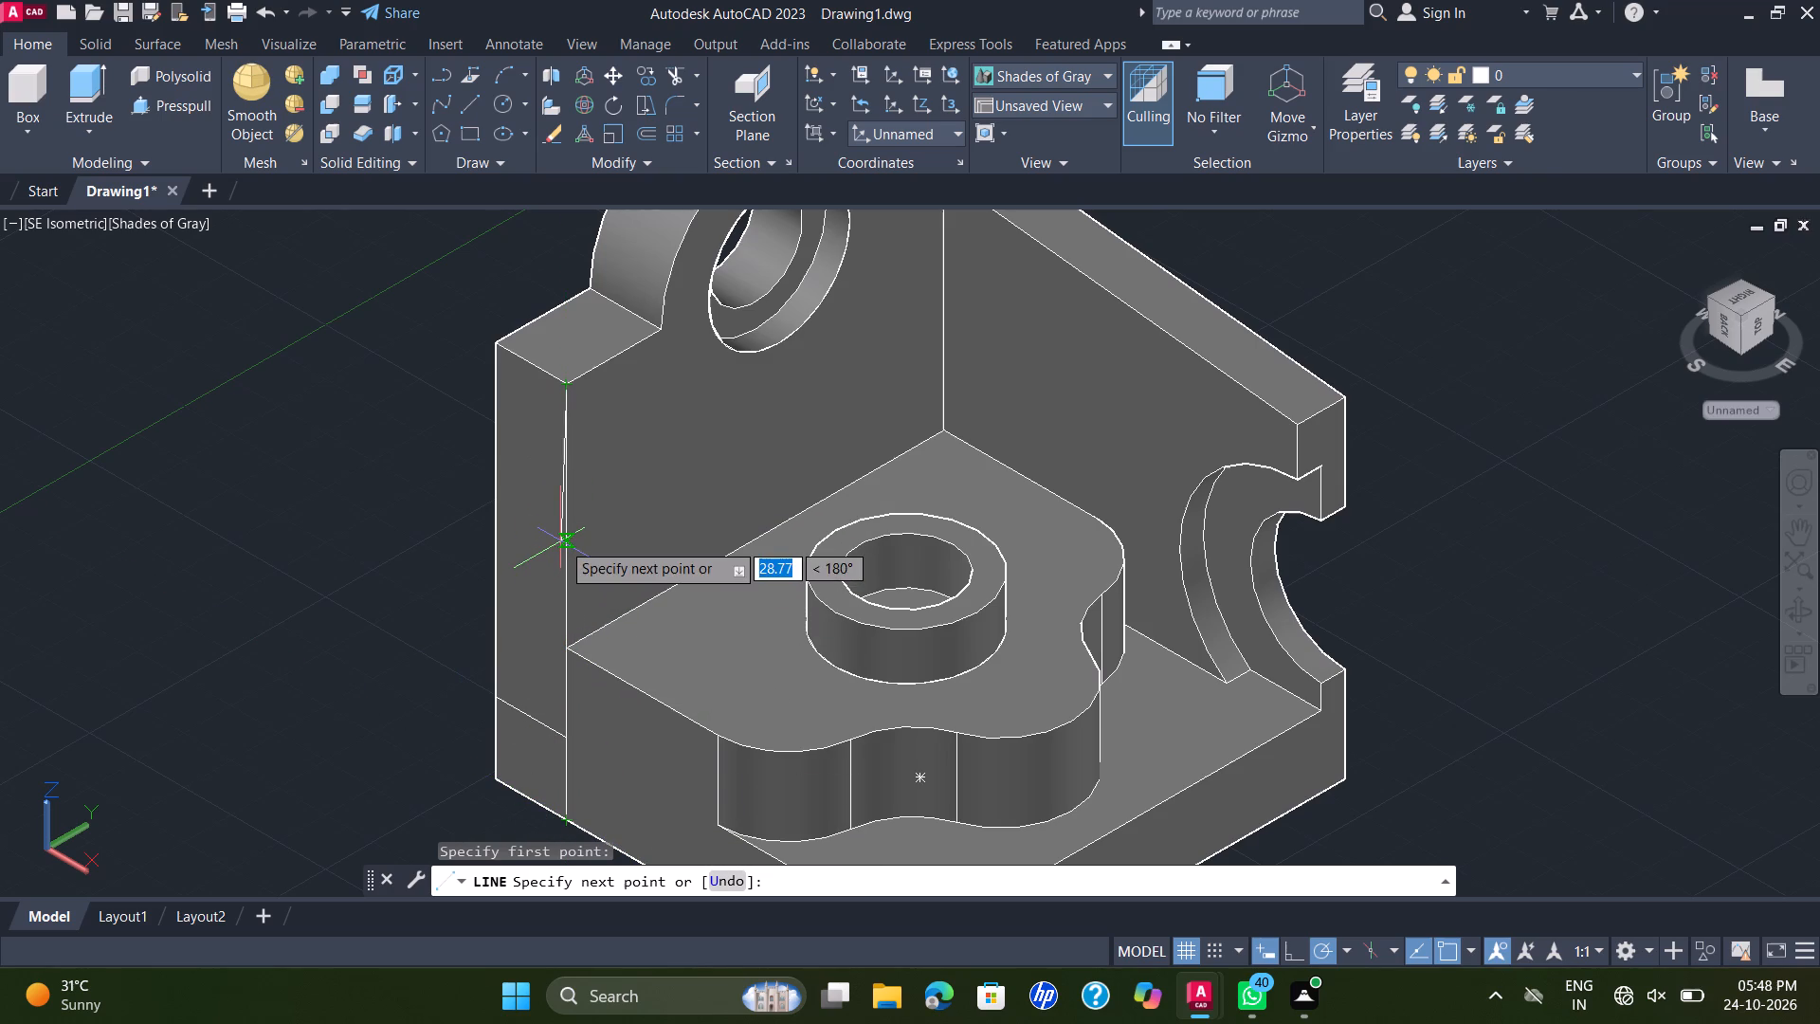
{"action": "left_click", "coordinate": [566, 462]}
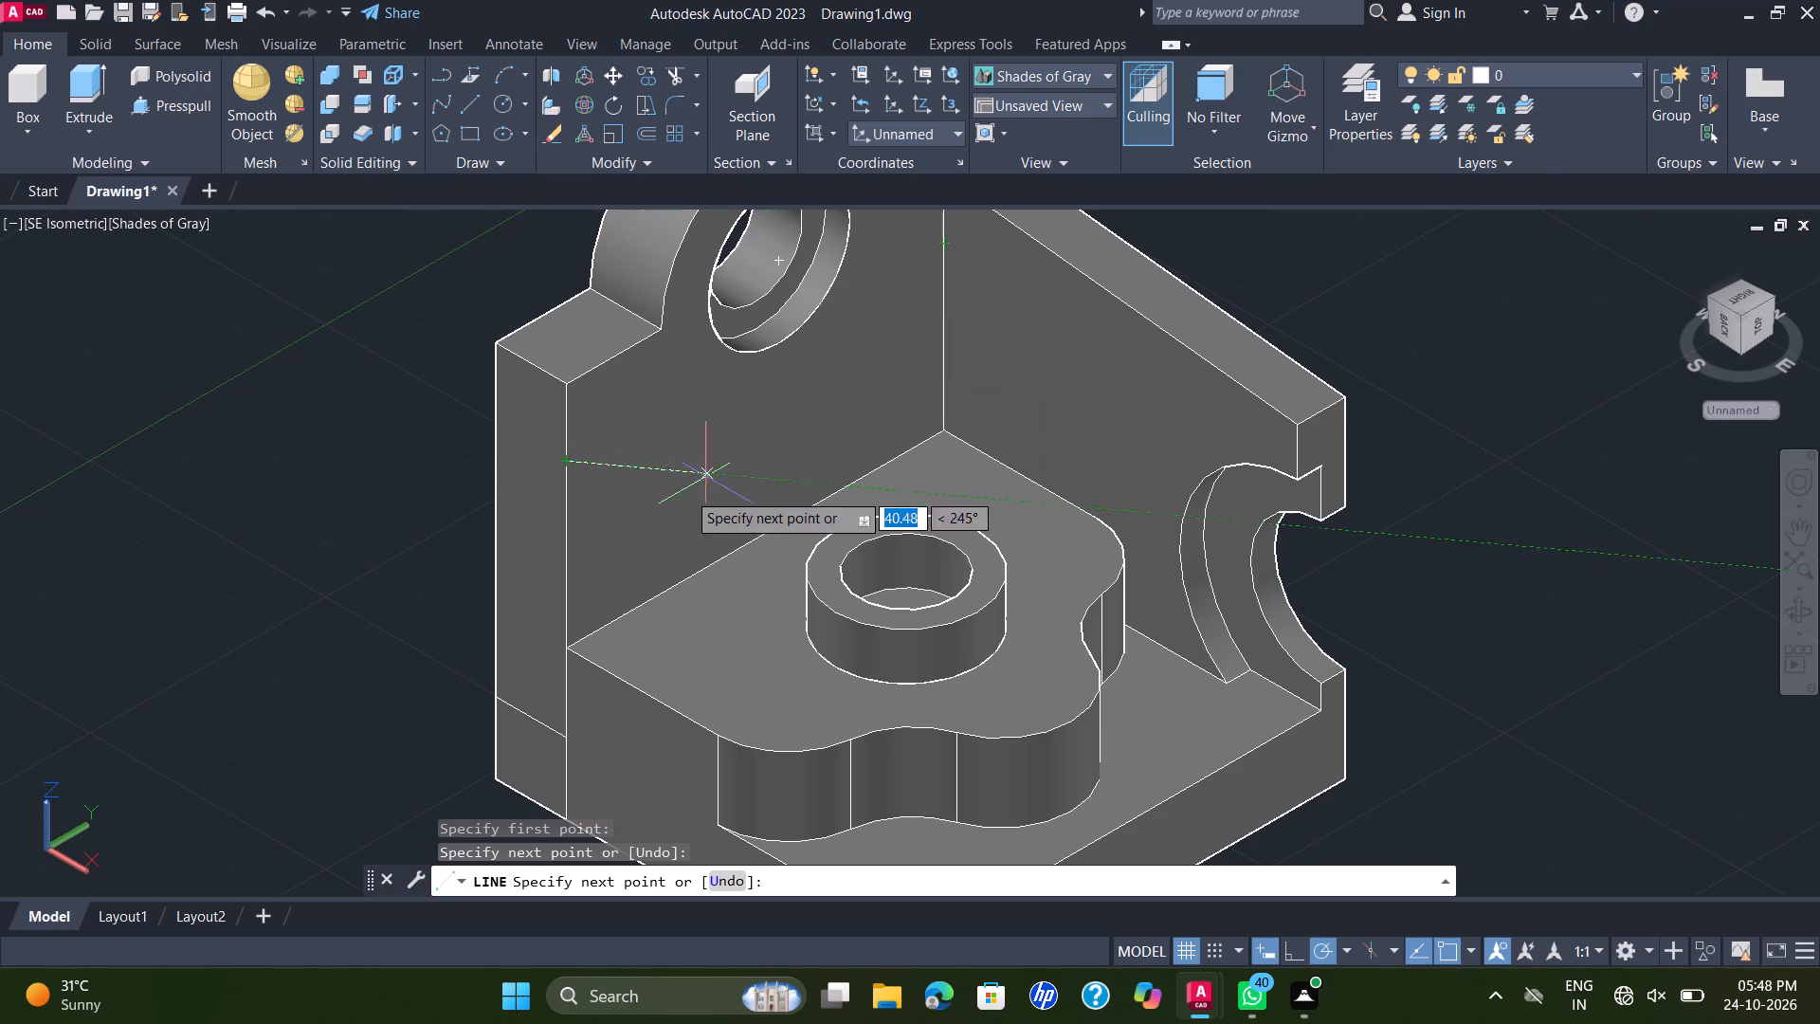
{"action": "scroll", "coordinate": [569, 639], "scroll_direction": "down", "scroll_amount": 1}
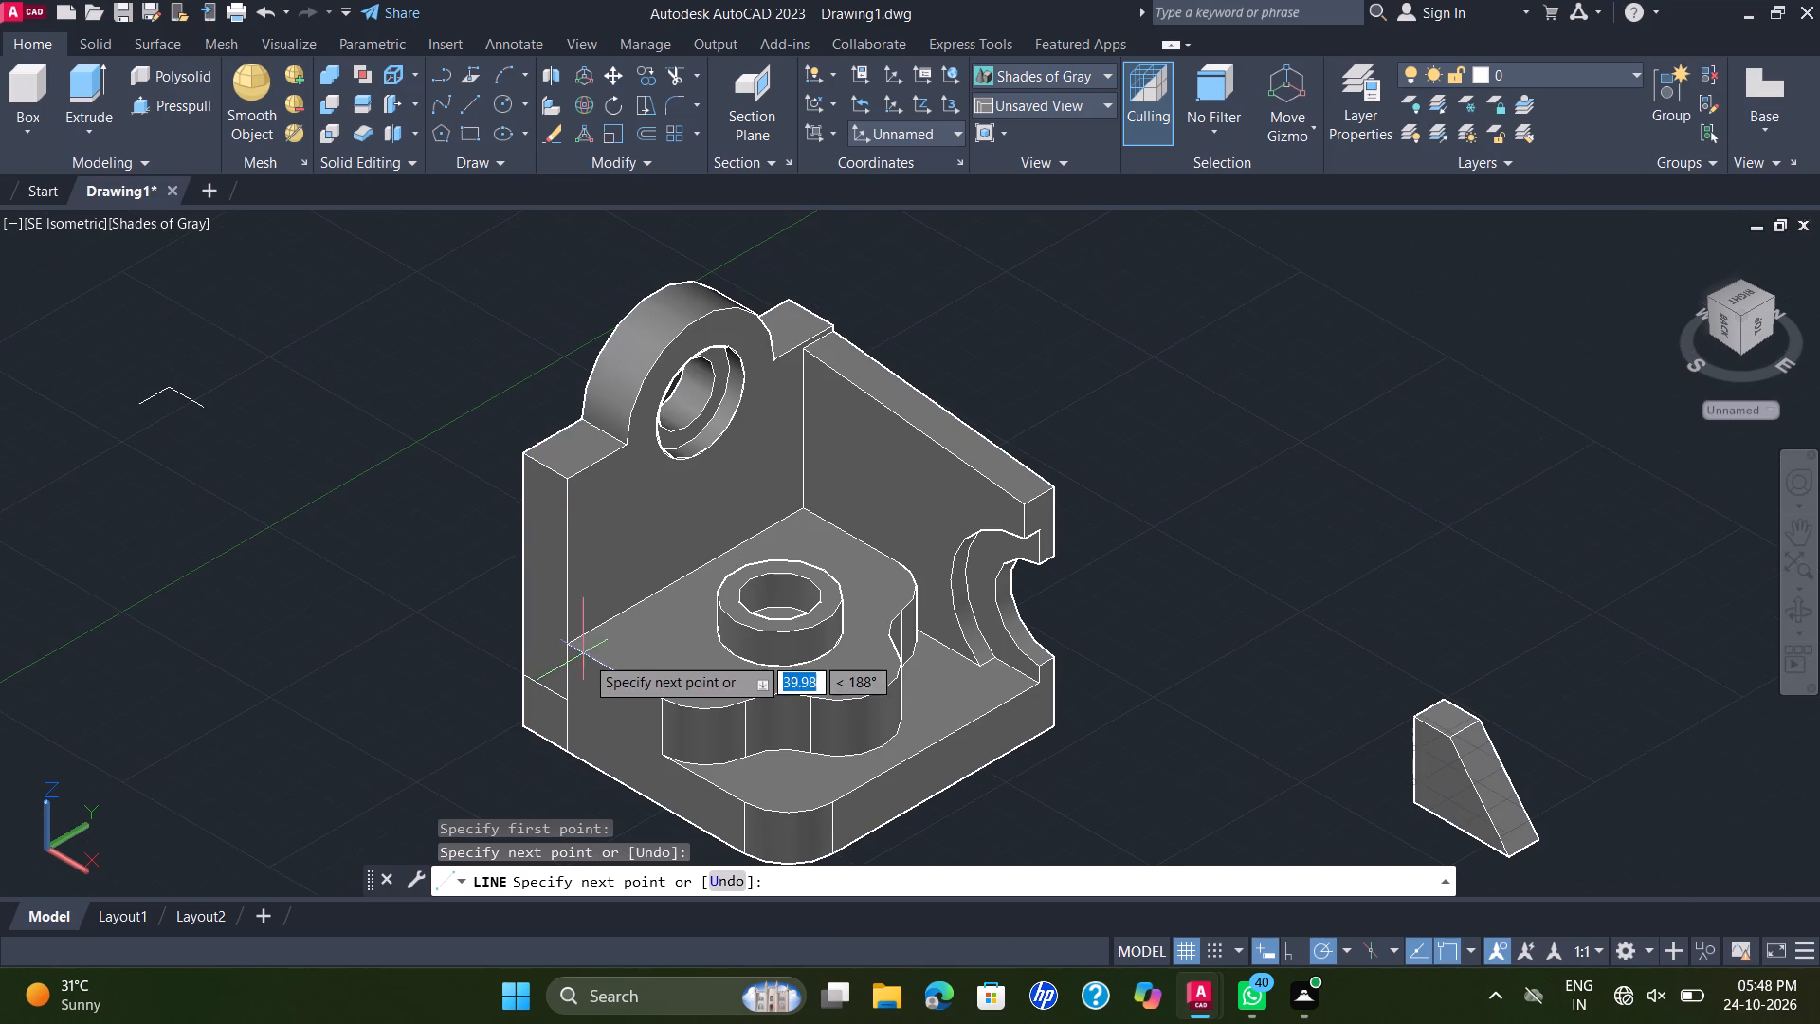
{"action": "middle_click_drag", "start_coordinate": [576, 646], "coordinate": [609, 528]}
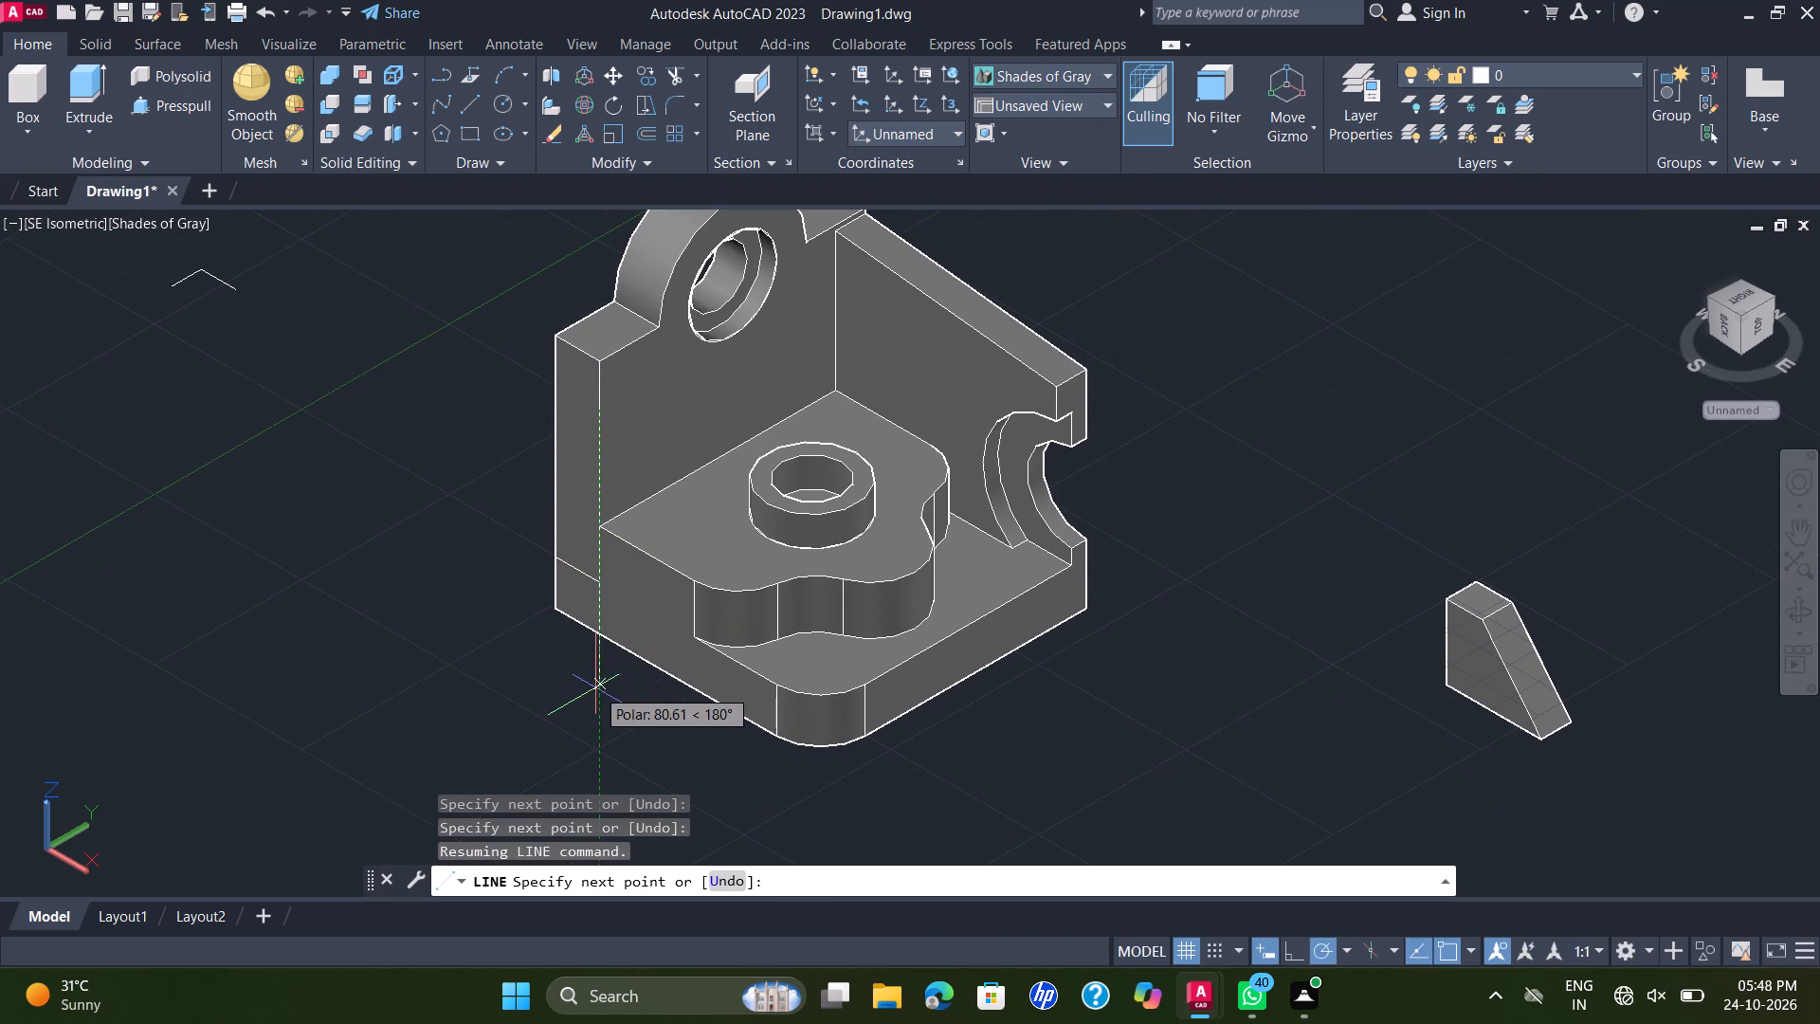
{"action": "key", "text": "2"}
{"action": "key", "text": "Return"}
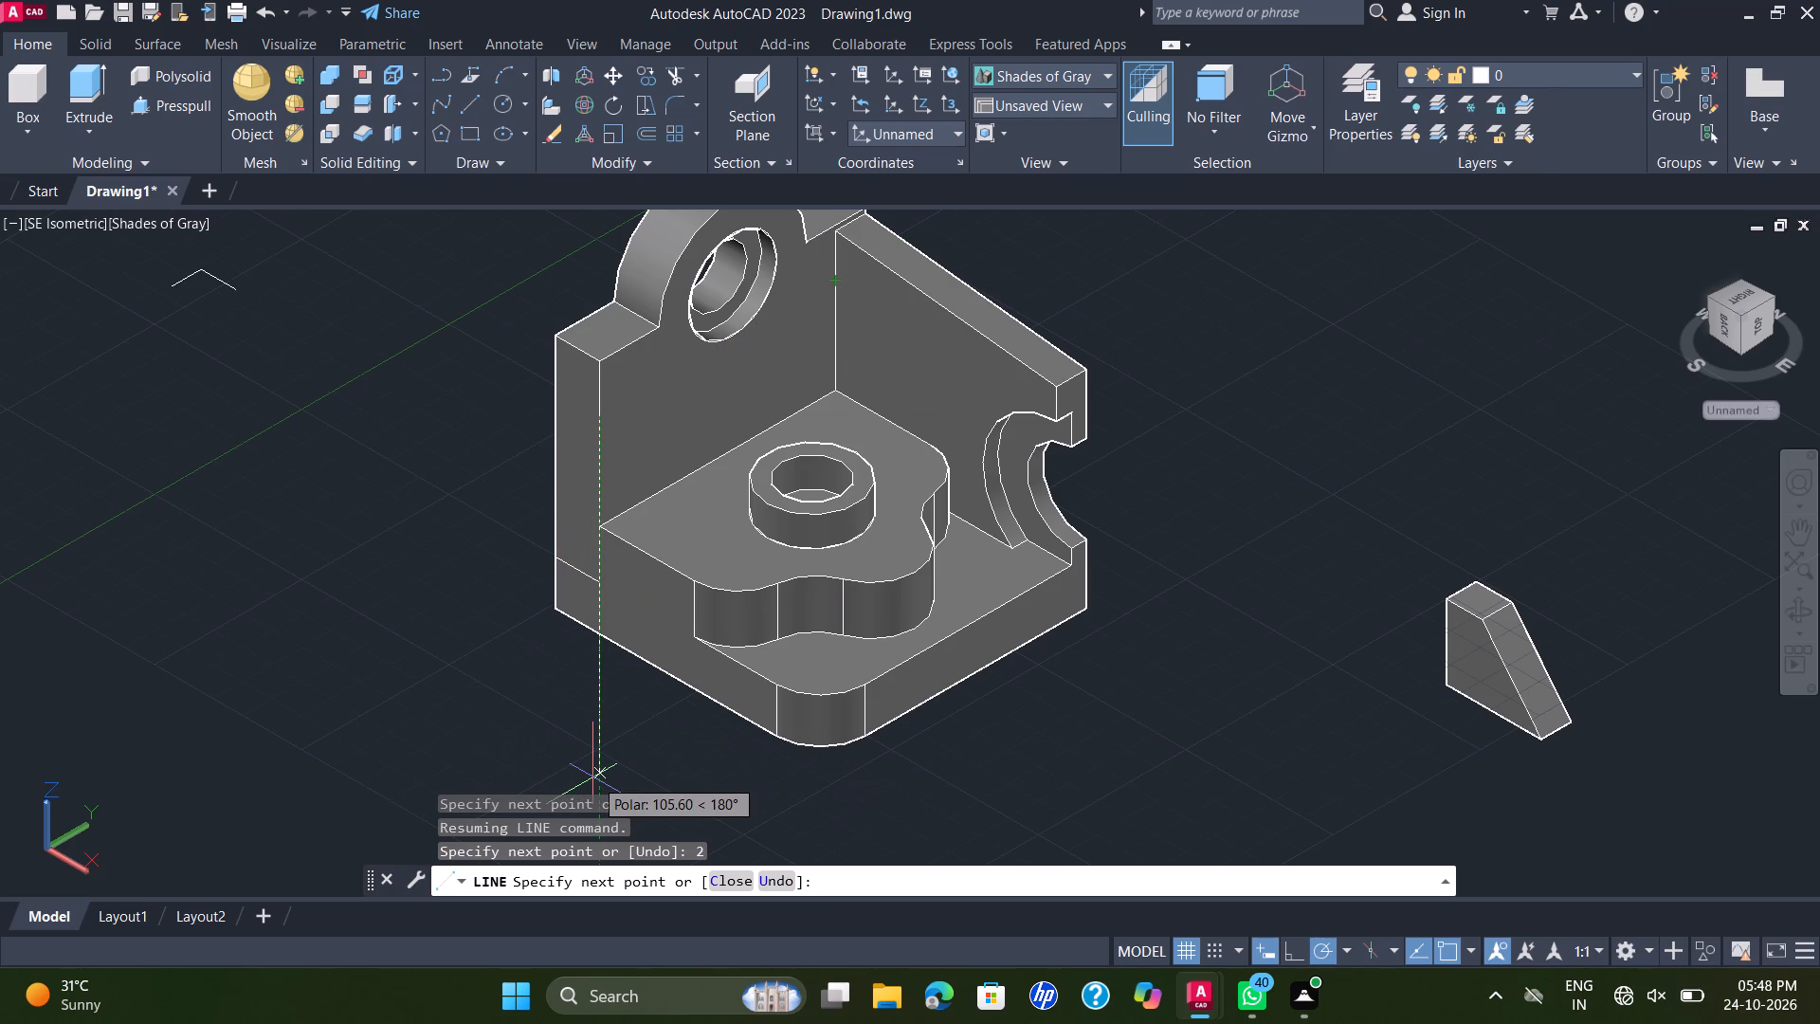
{"action": "key", "text": "3"}
{"action": "key", "text": "Return"}
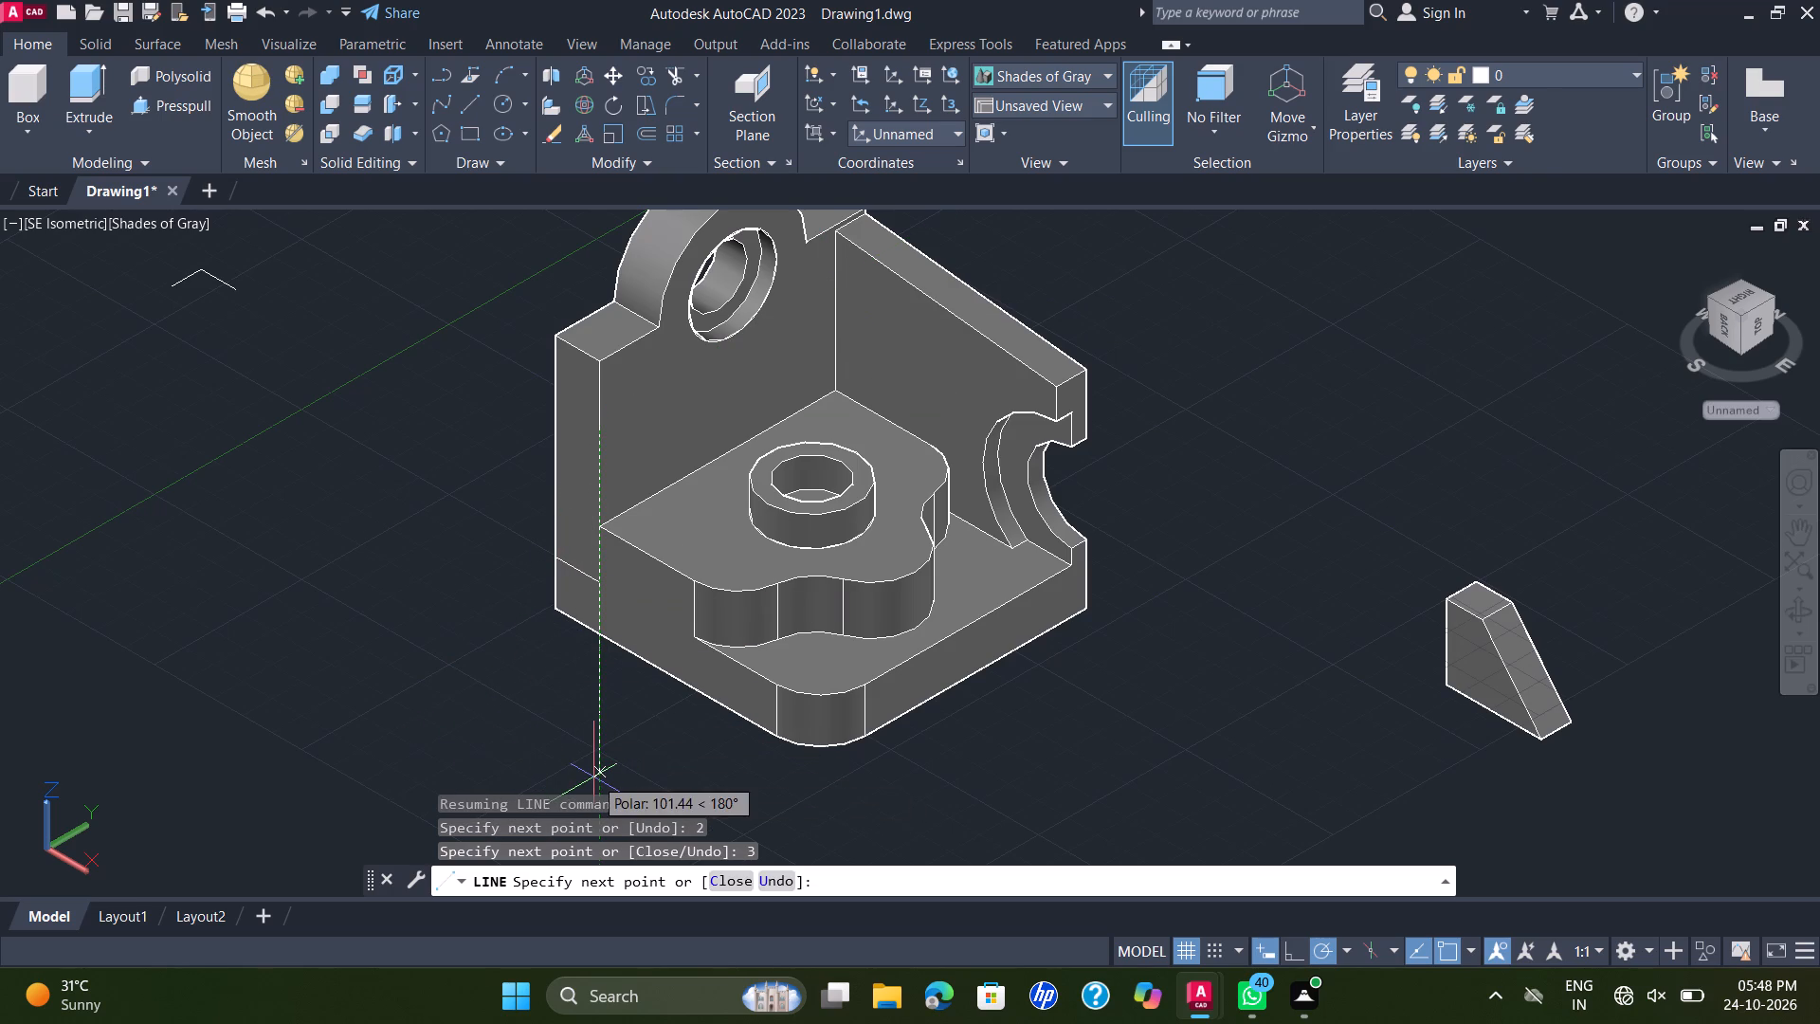
Continue the line 35 across the stepped-hole wall's inner face, parallel to its top edge, and end it.
{"action": "left_click", "coordinate": [836, 287]}
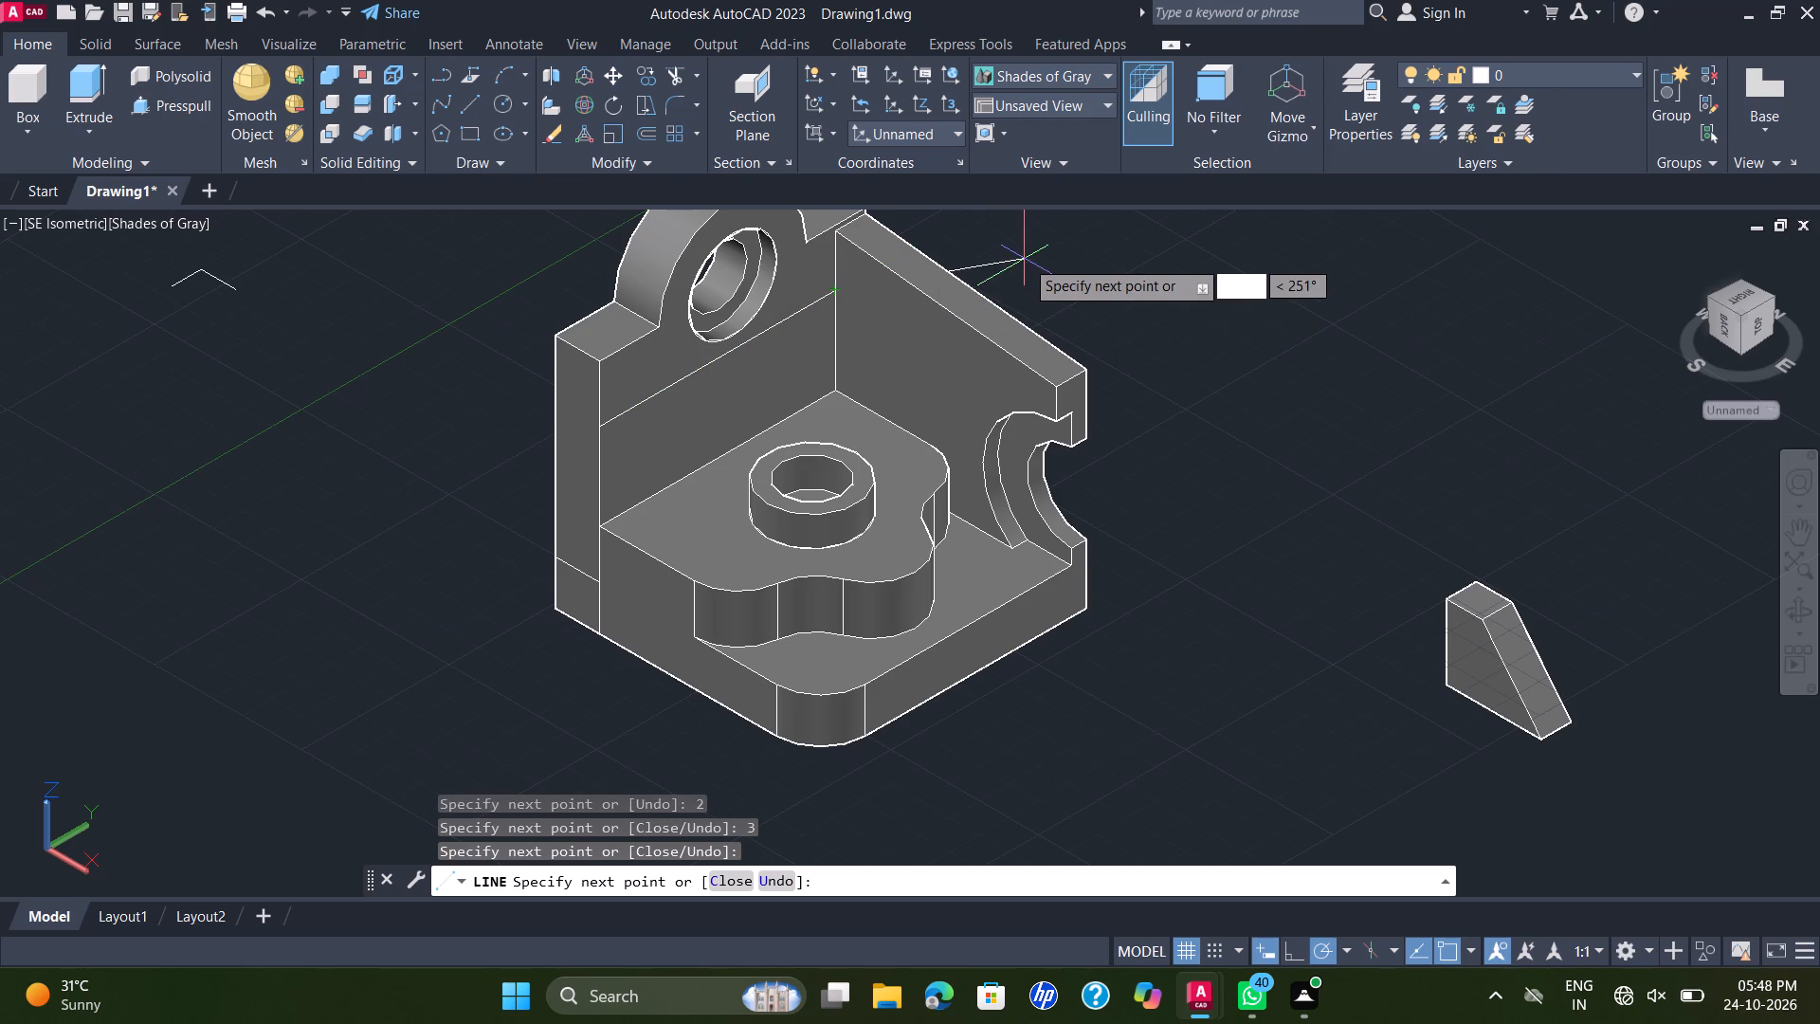
{"action": "key", "text": "ctrl+z"}
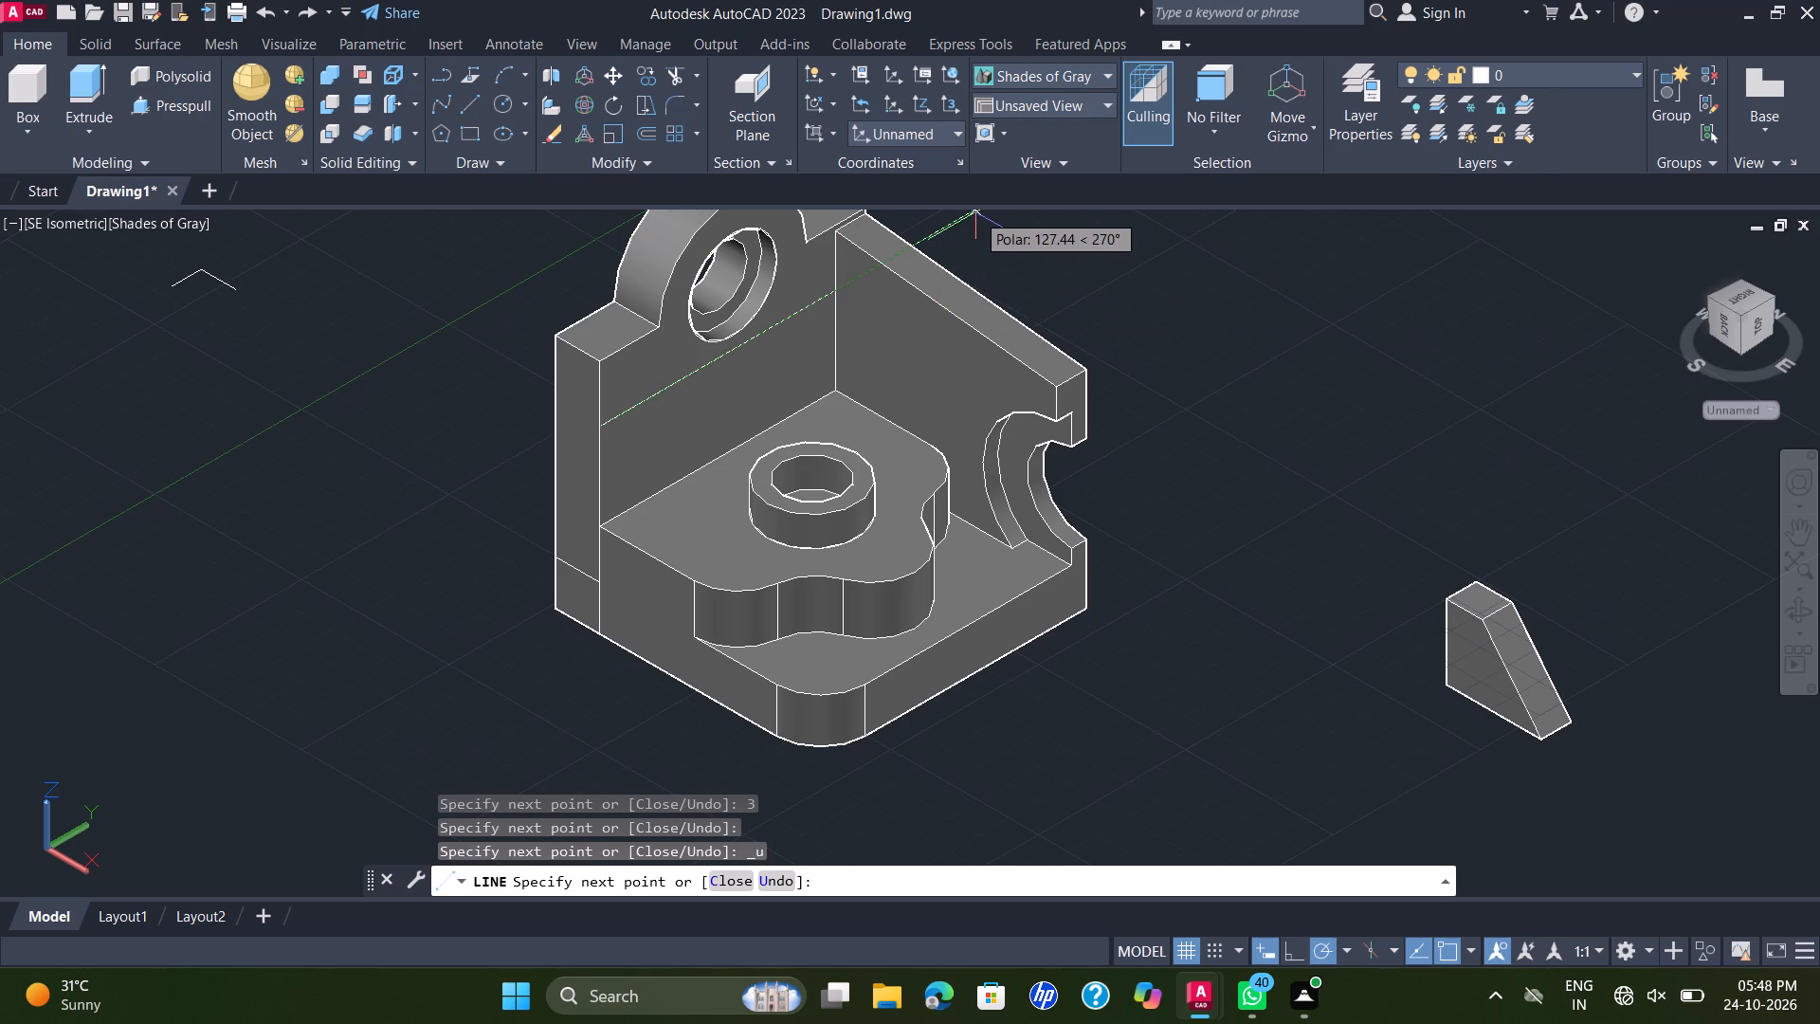
{"action": "type", "text": "35"}
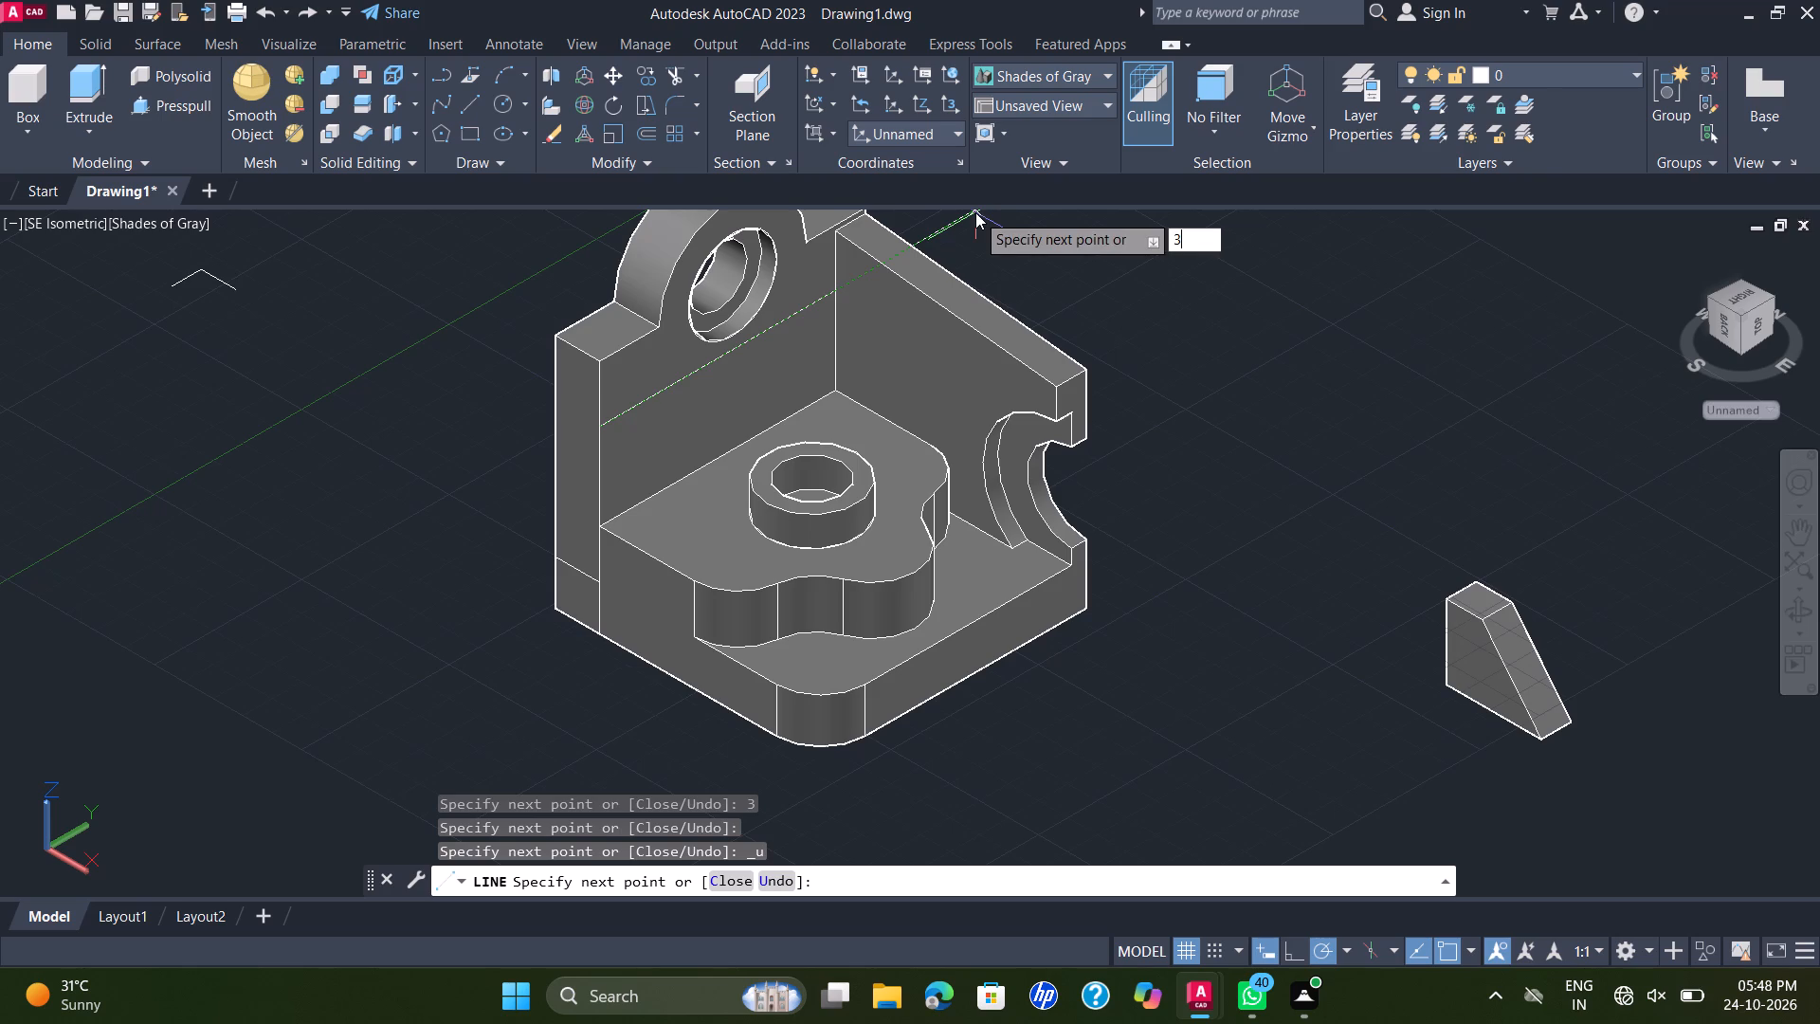
{"action": "key", "text": "Return"}
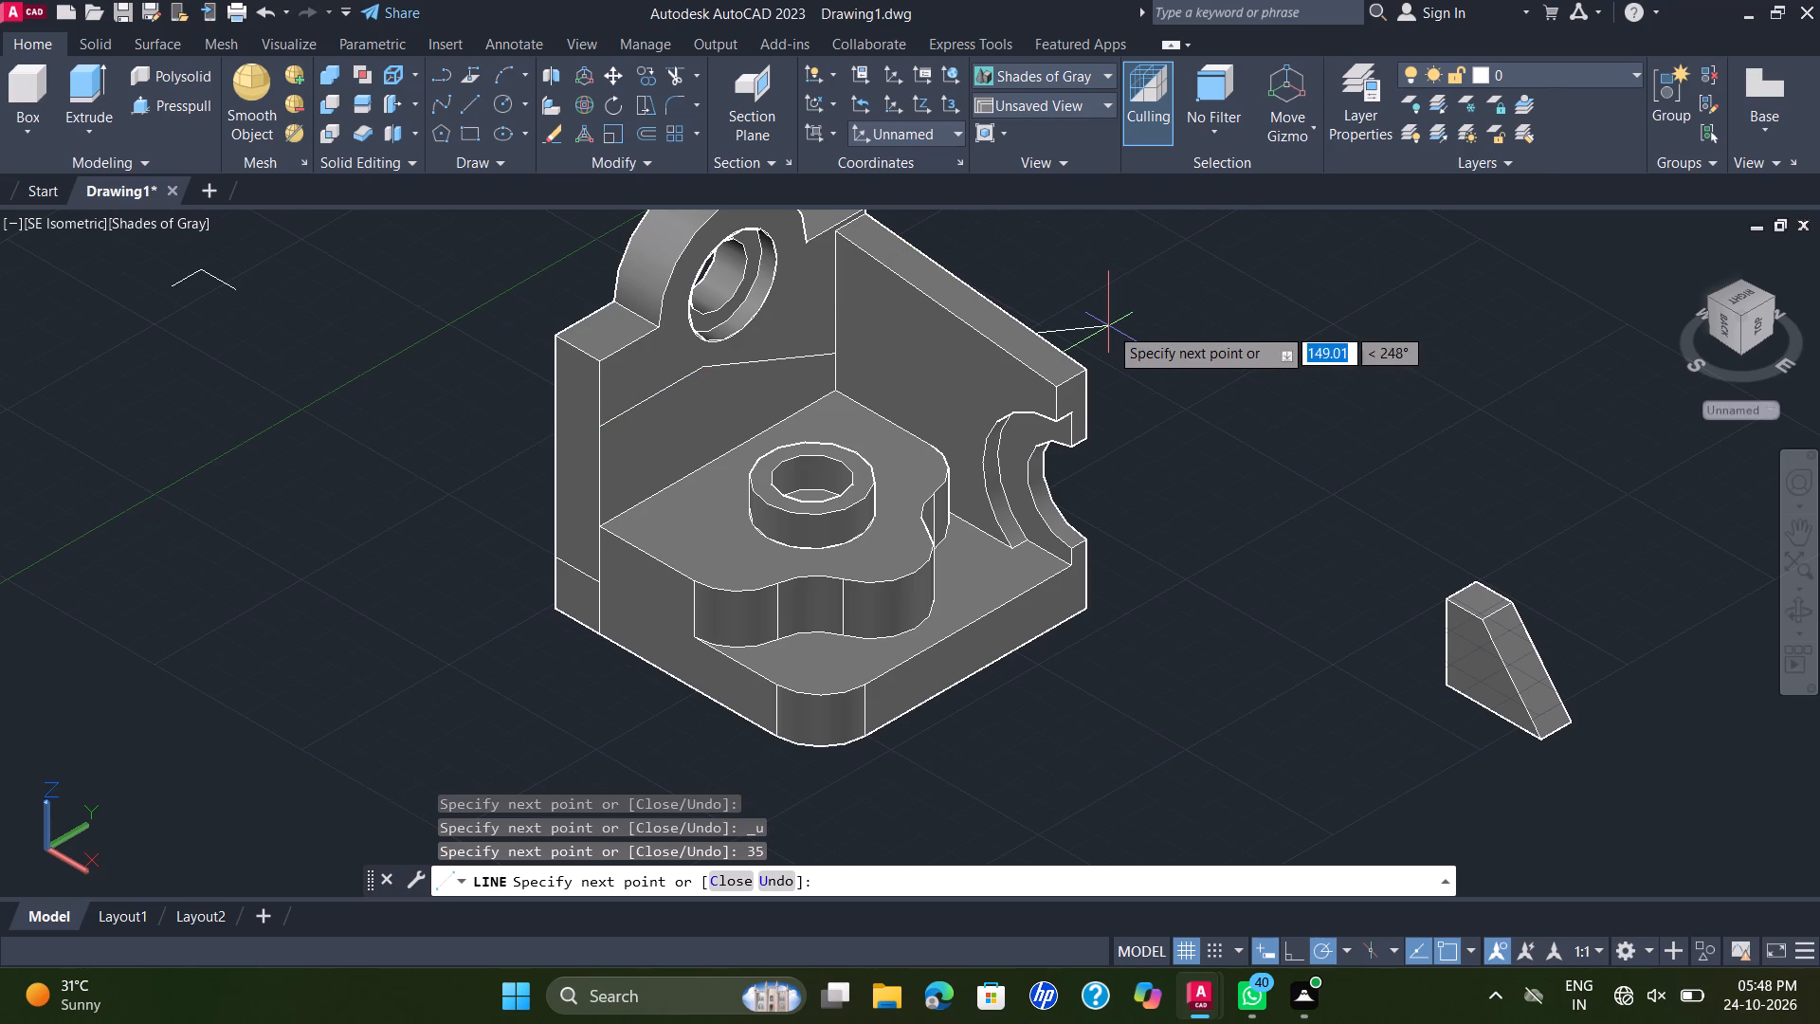
{"action": "key", "text": "Escape"}
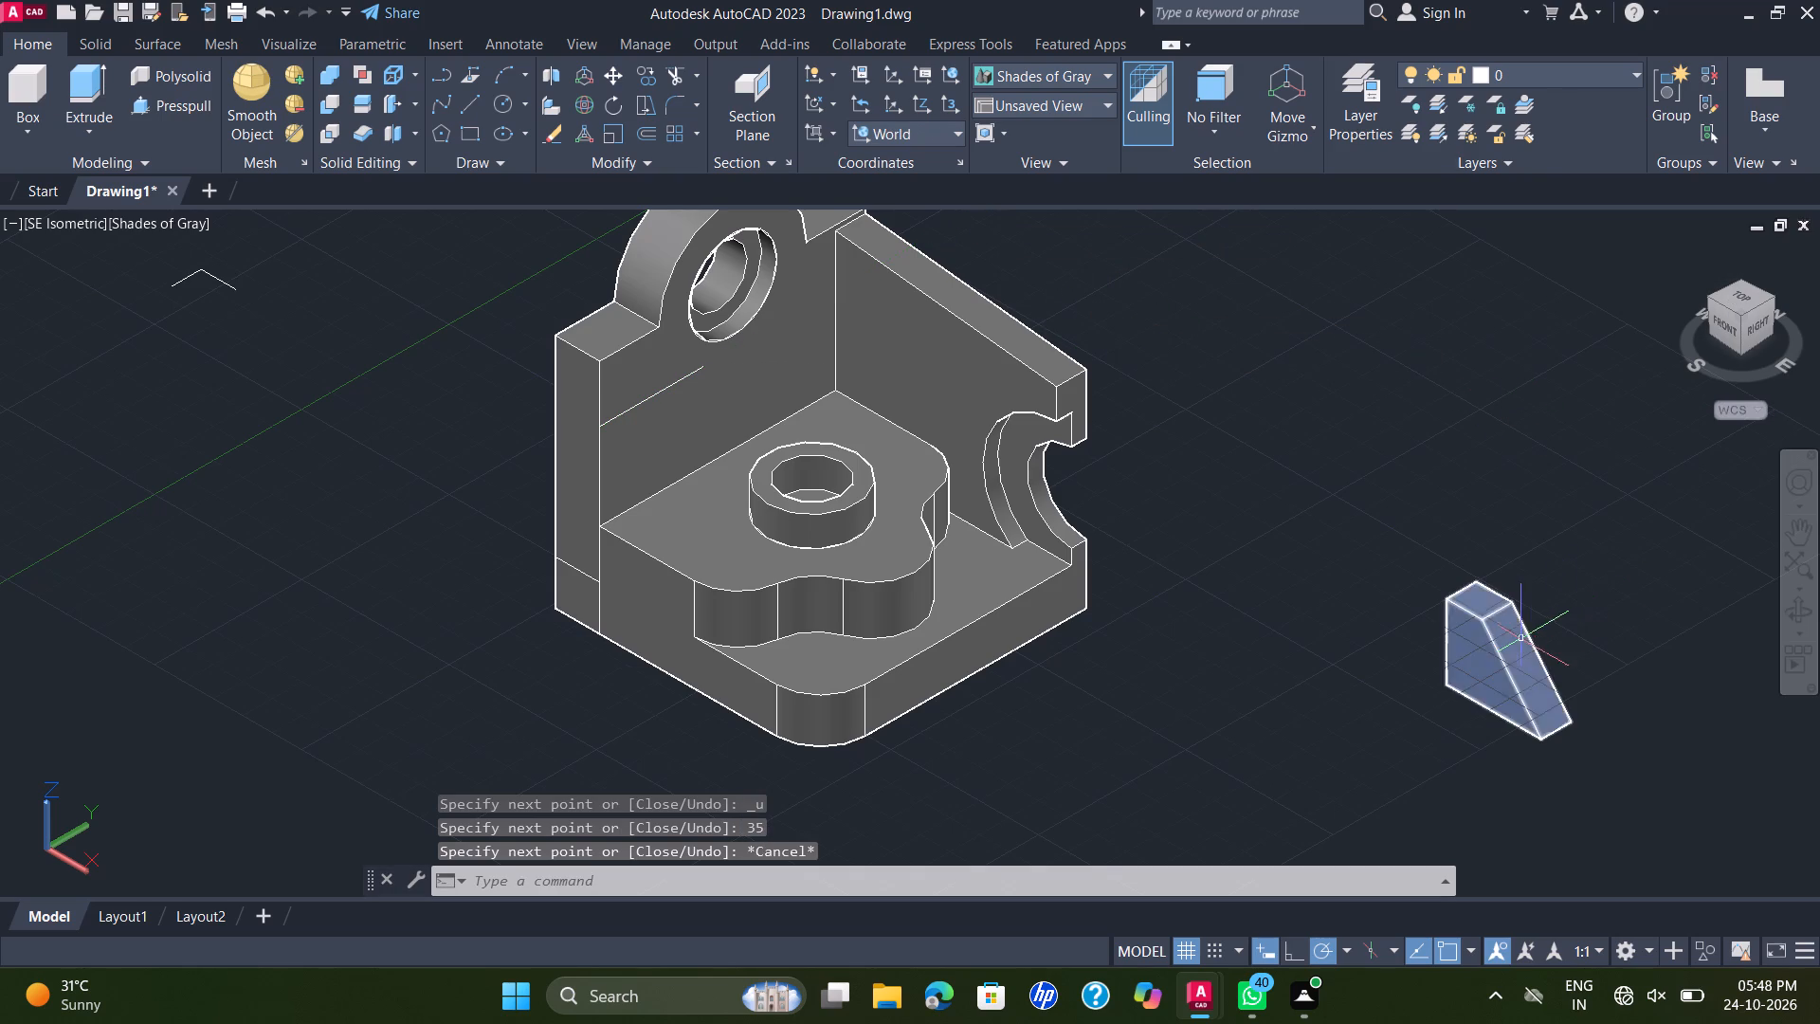
Move the wedge solid by its upper front corner off its profile to open space nearer the bracket.
{"action": "left_click", "coordinate": [1517, 636]}
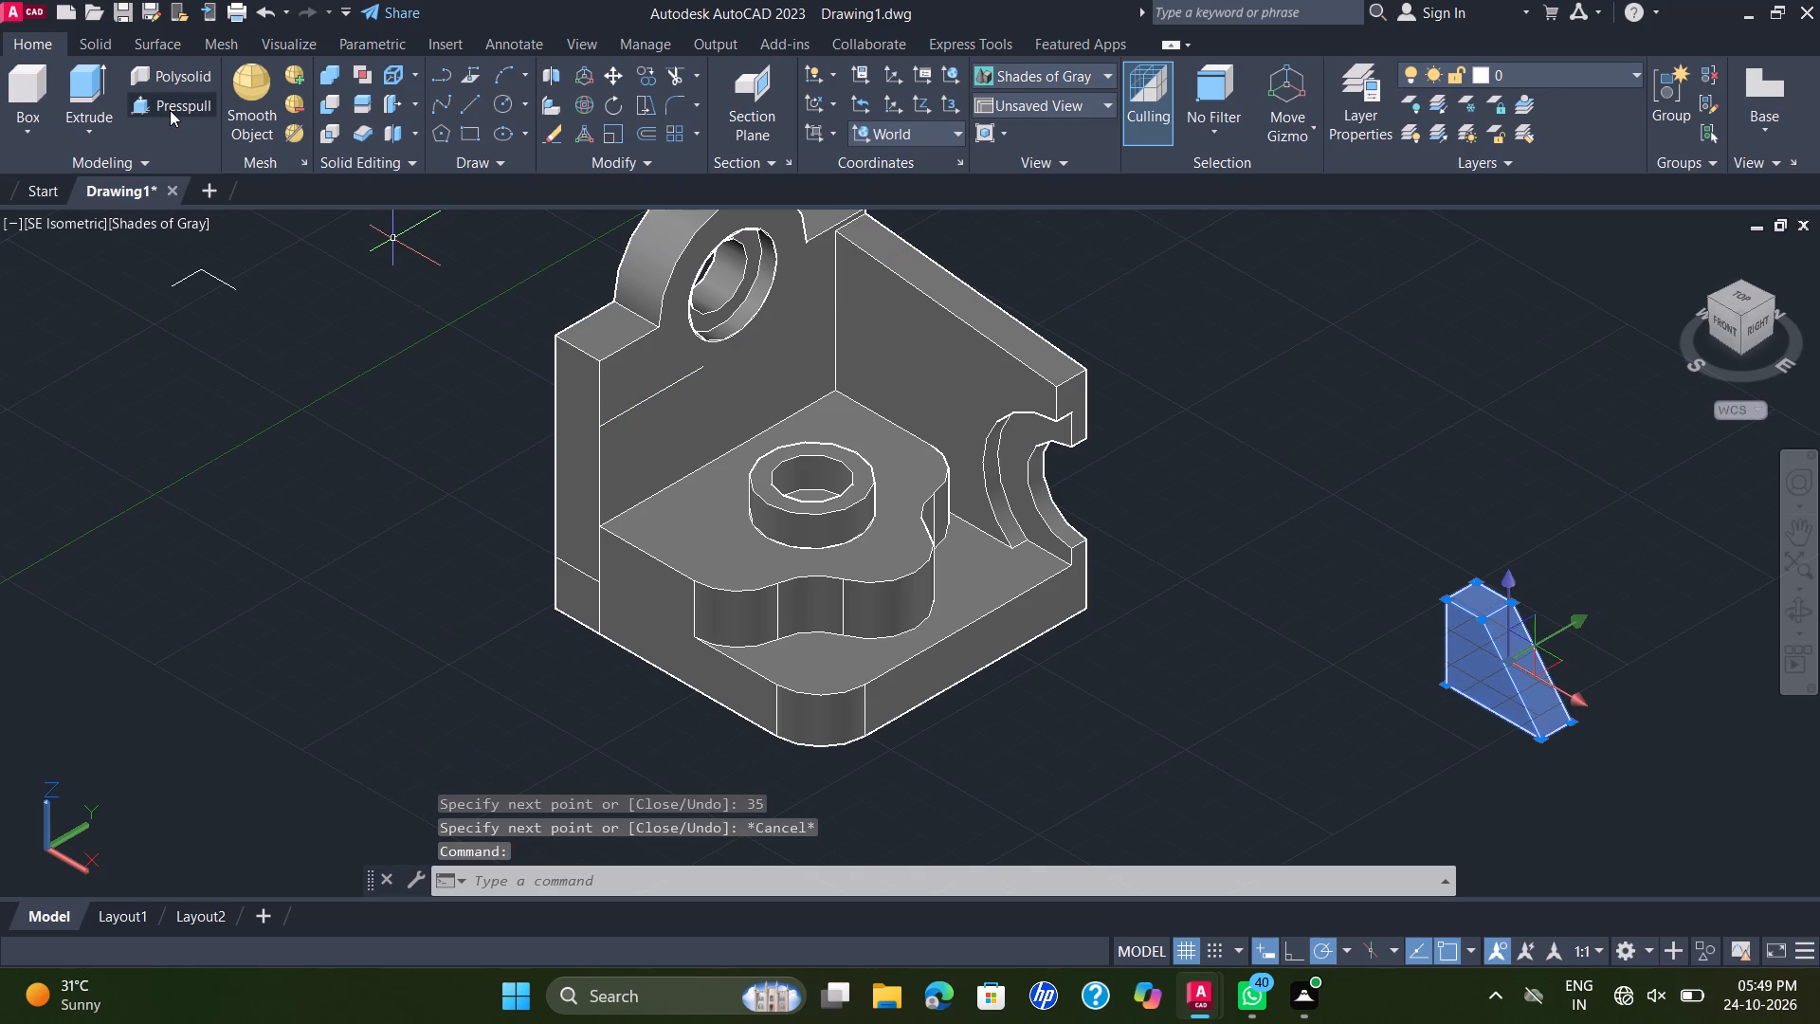
{"action": "left_click", "coordinate": [604, 64]}
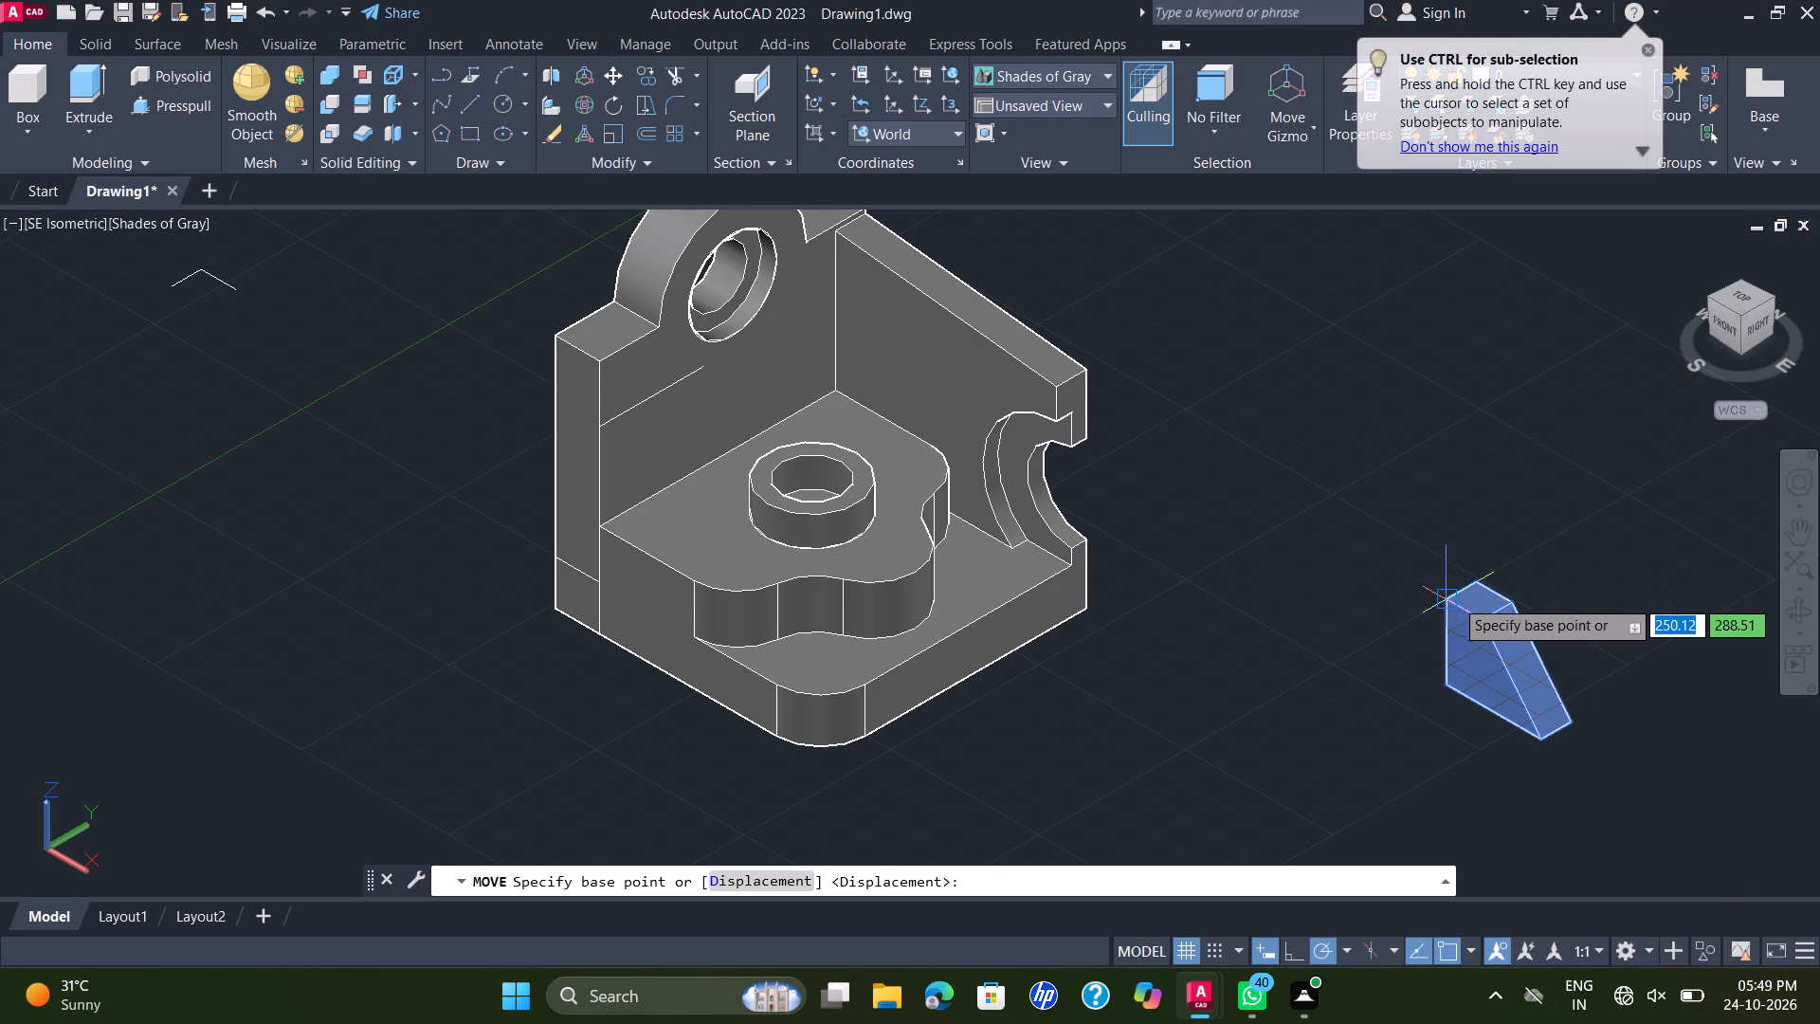
{"action": "left_click", "coordinate": [1454, 598]}
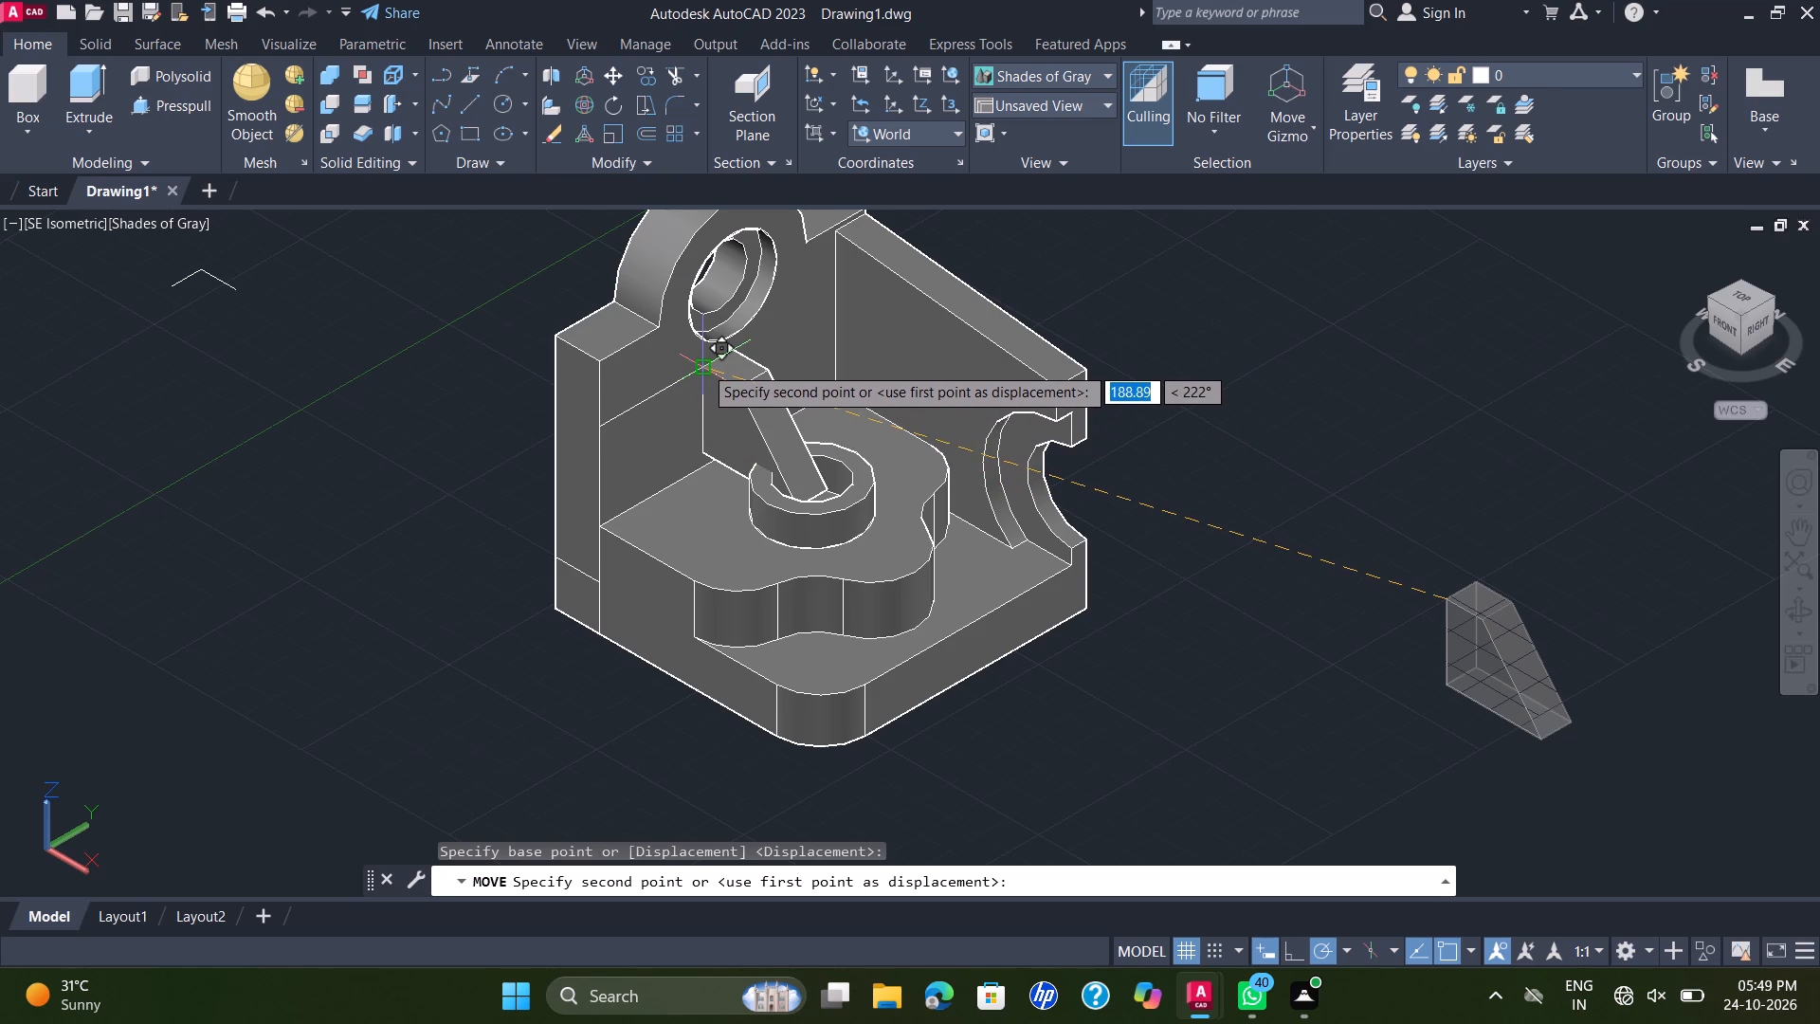
{"action": "left_click", "coordinate": [1212, 460]}
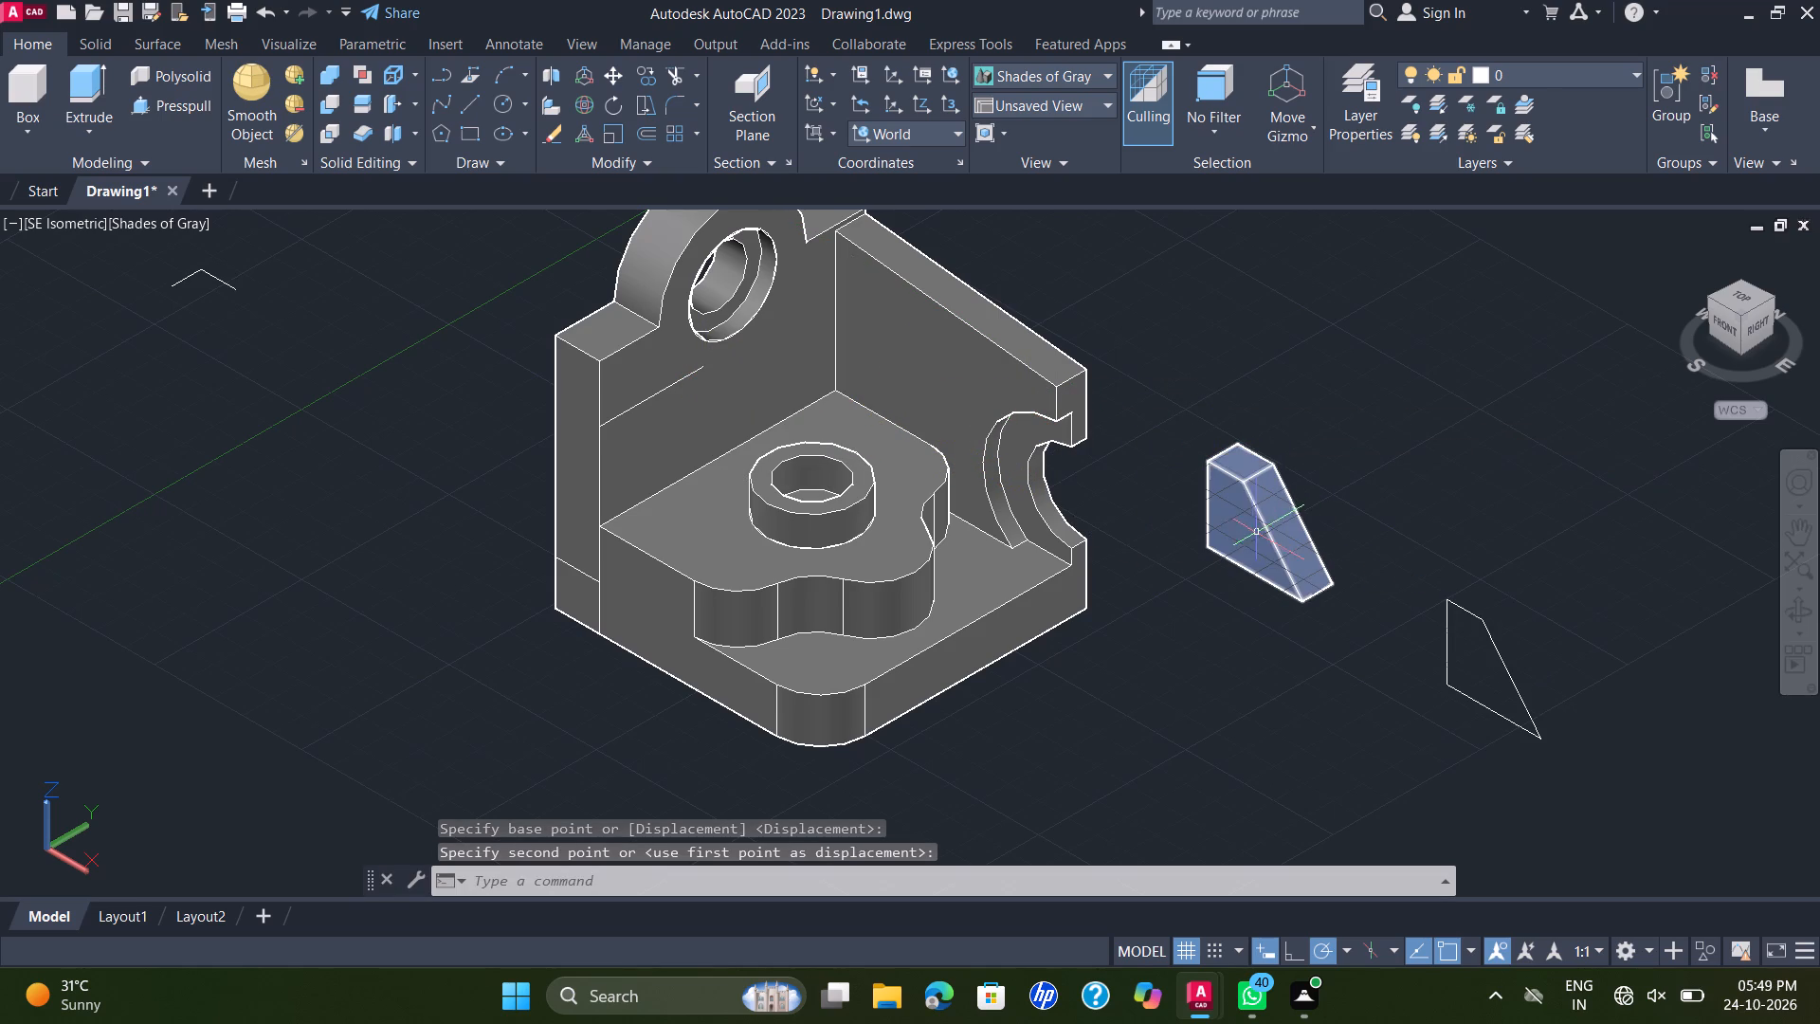
{"action": "left_click", "coordinate": [1219, 548]}
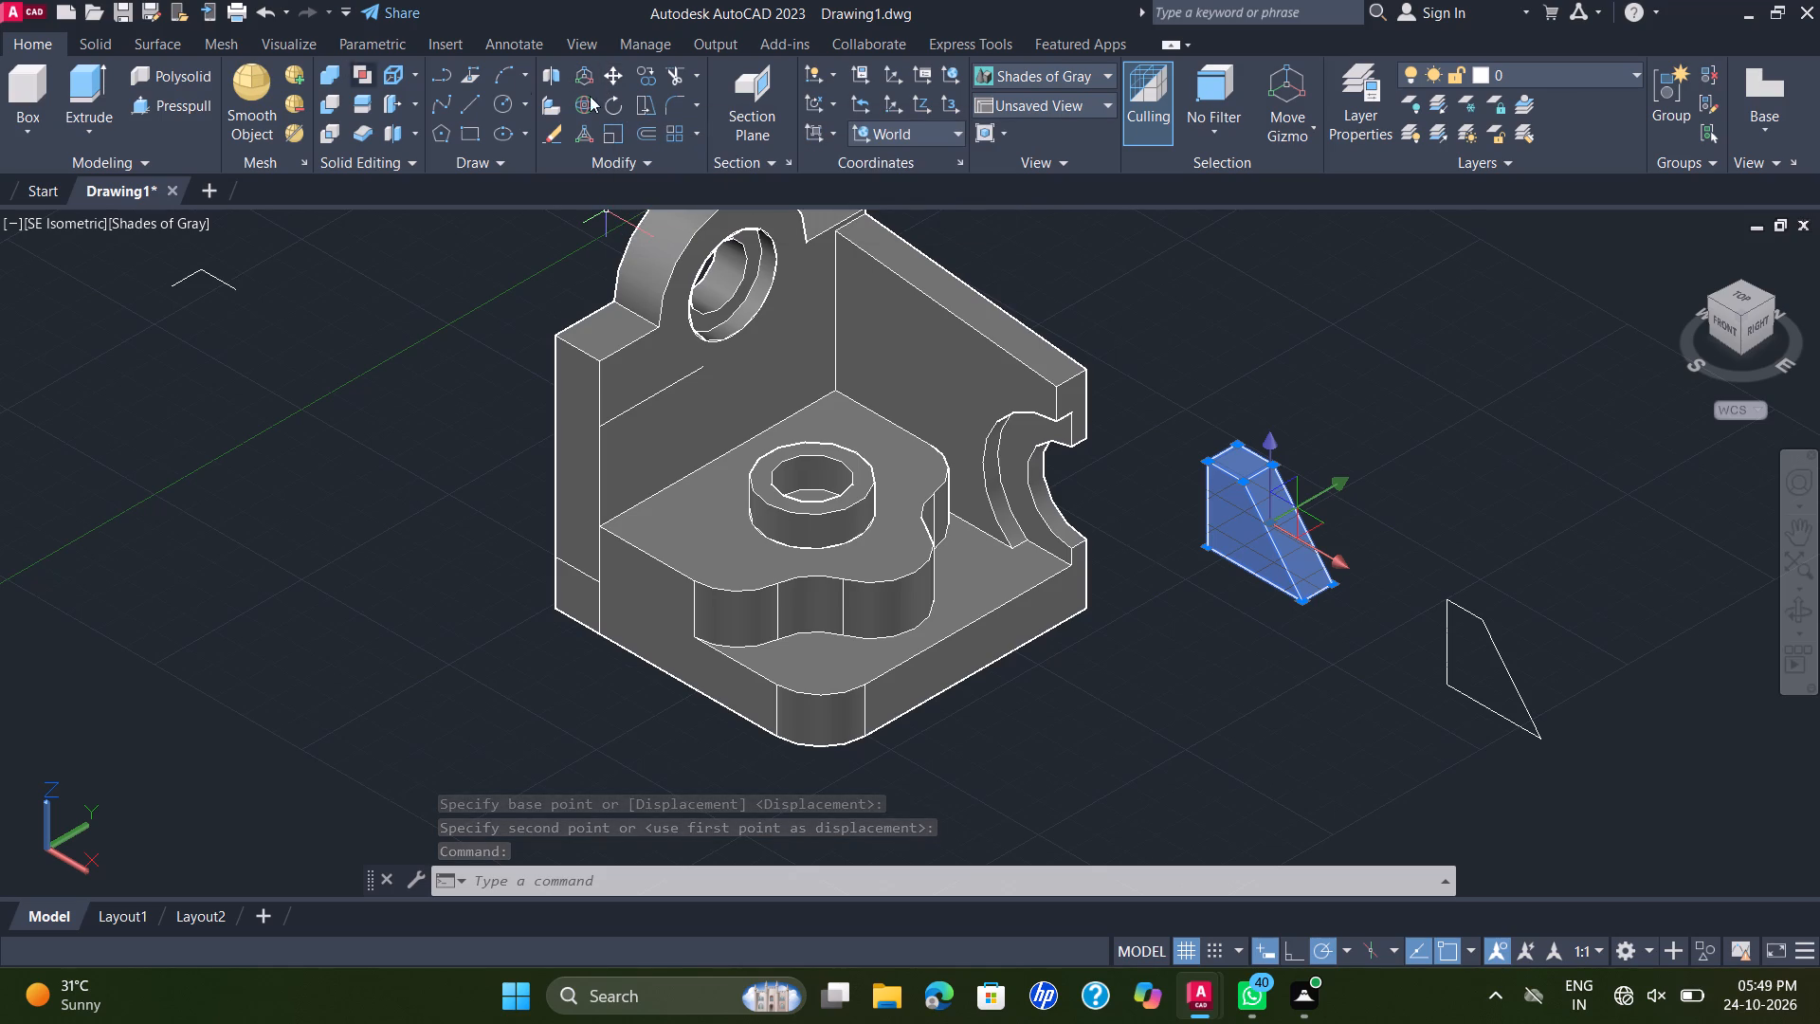
{"action": "key", "text": "Escape"}
Draw a vertical line from the free end of the 35 line down the wall's inner face to the lobed block's top.
{"action": "left_click", "coordinate": [468, 118]}
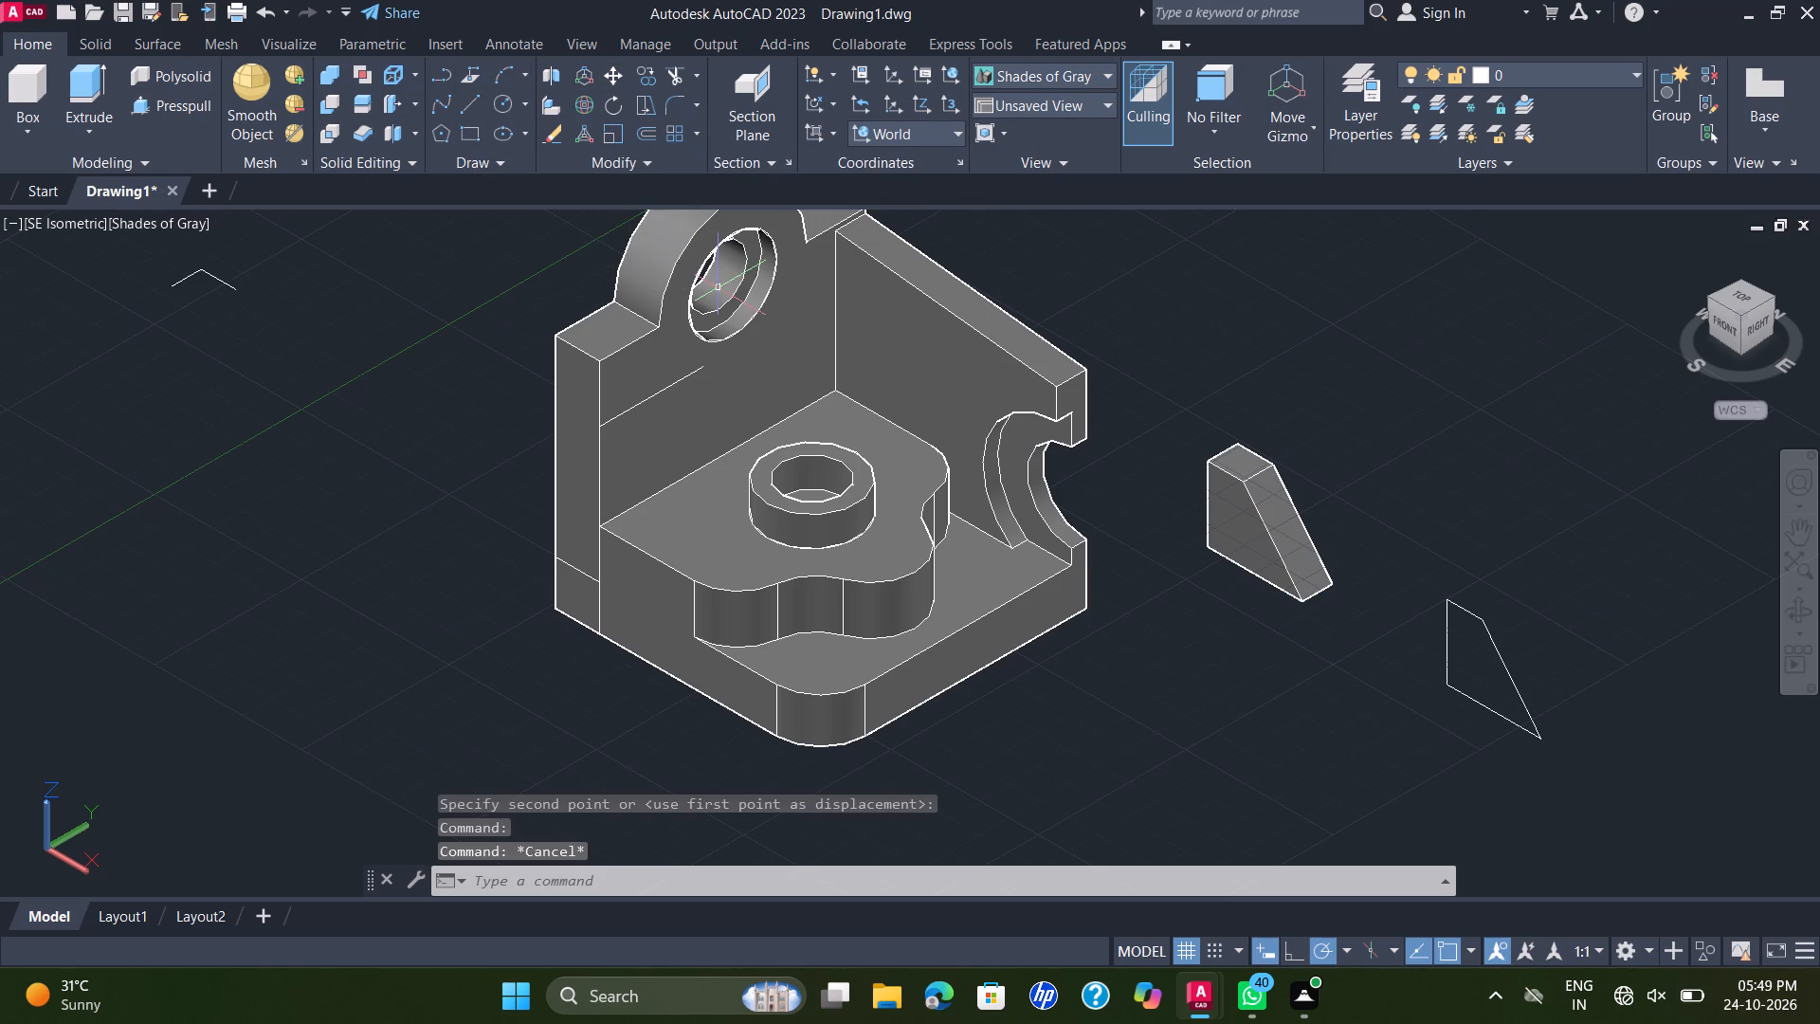
{"action": "left_click", "coordinate": [468, 108]}
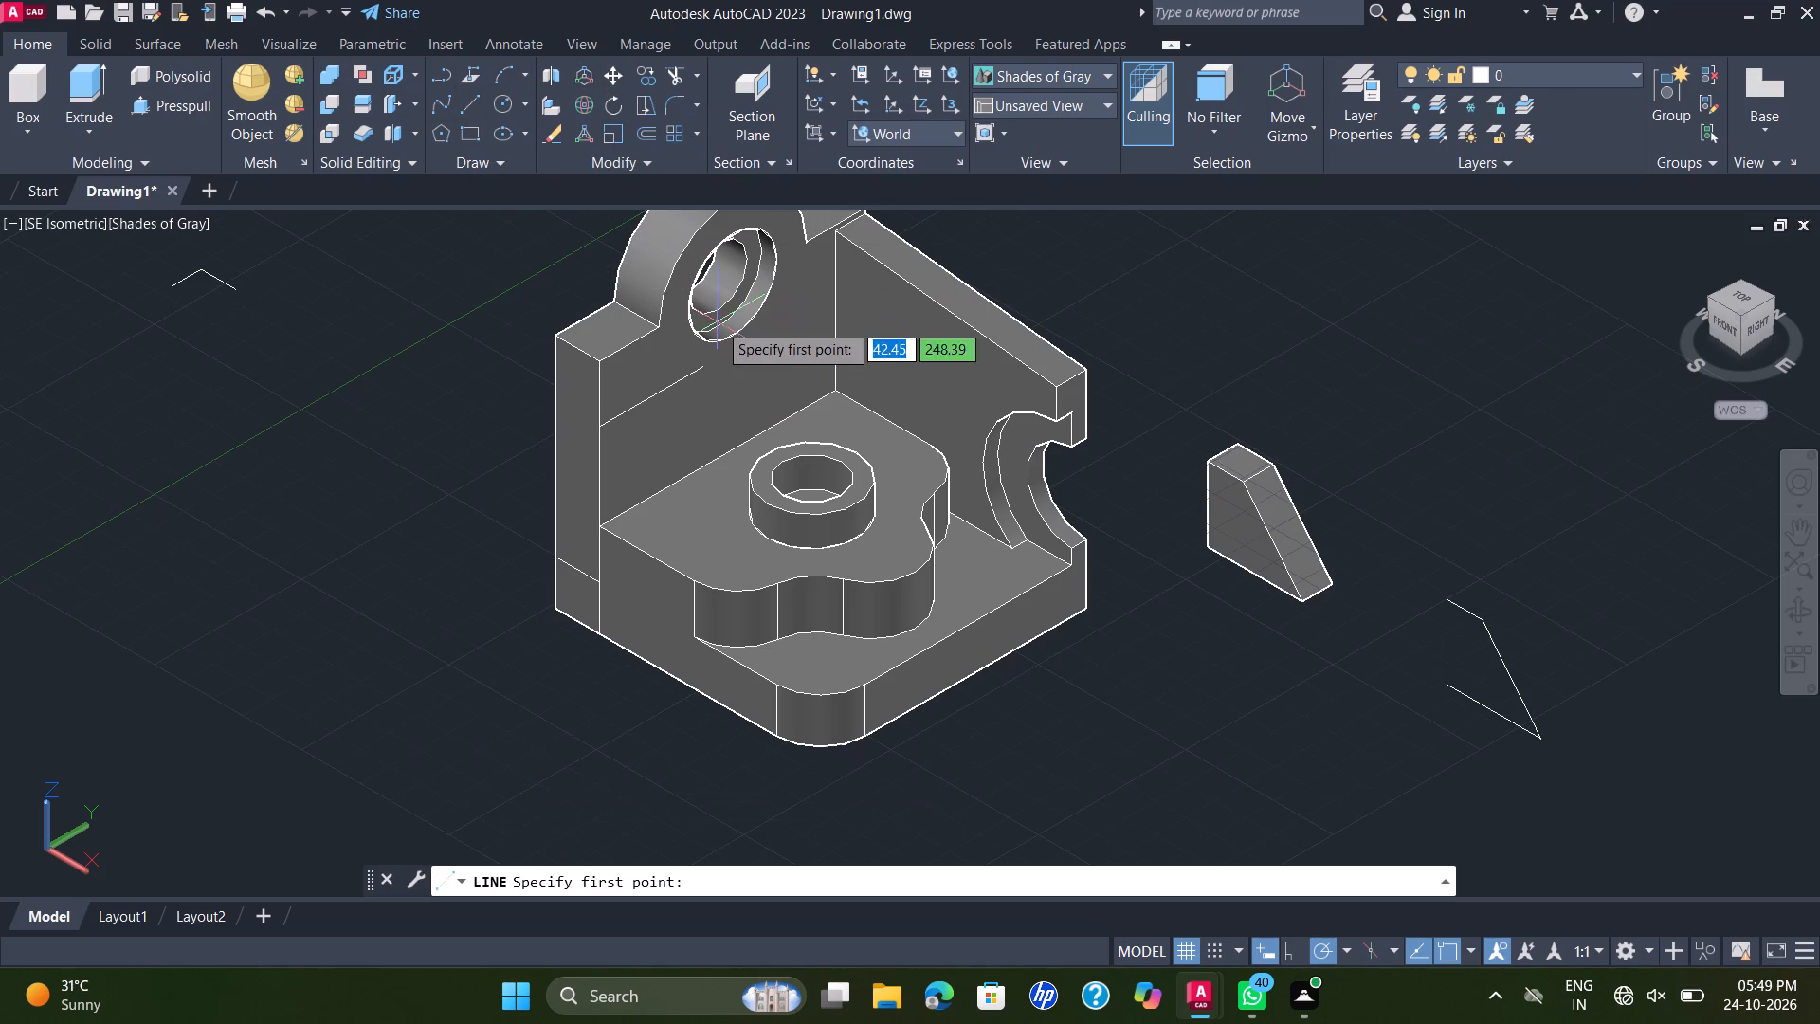
{"action": "left_click", "coordinate": [706, 365]}
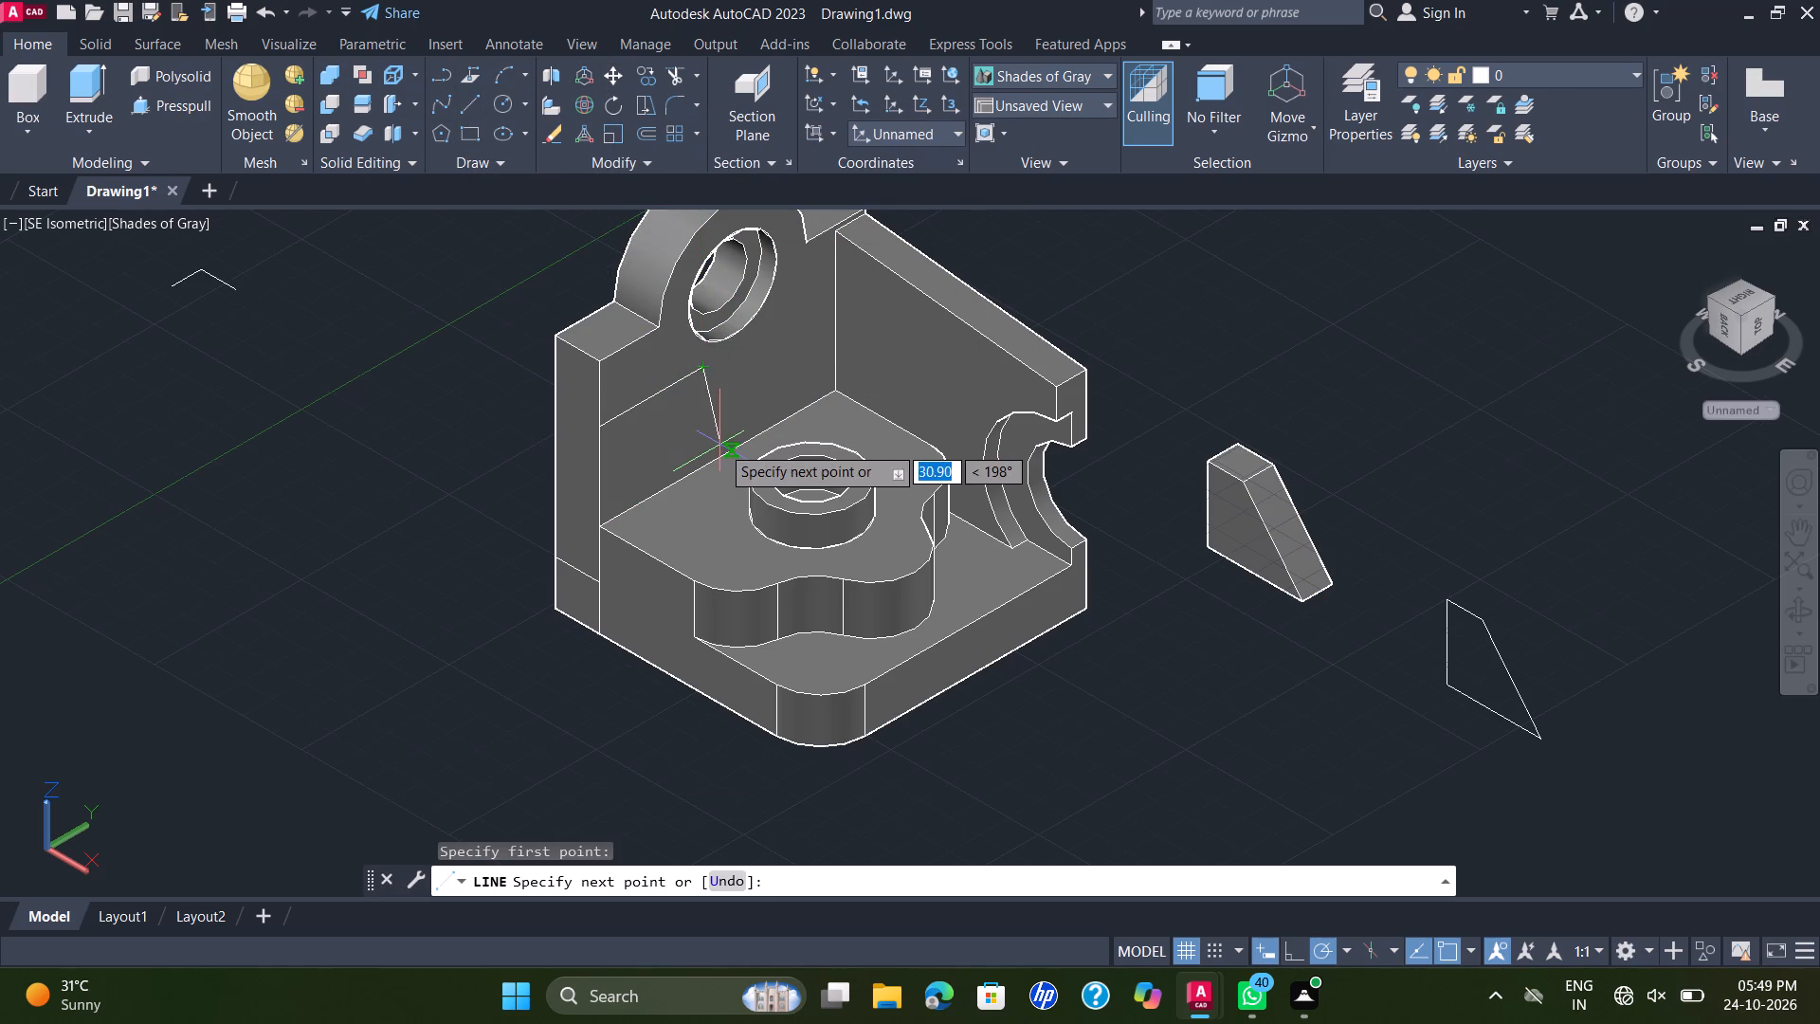
{"action": "left_click", "coordinate": [707, 462]}
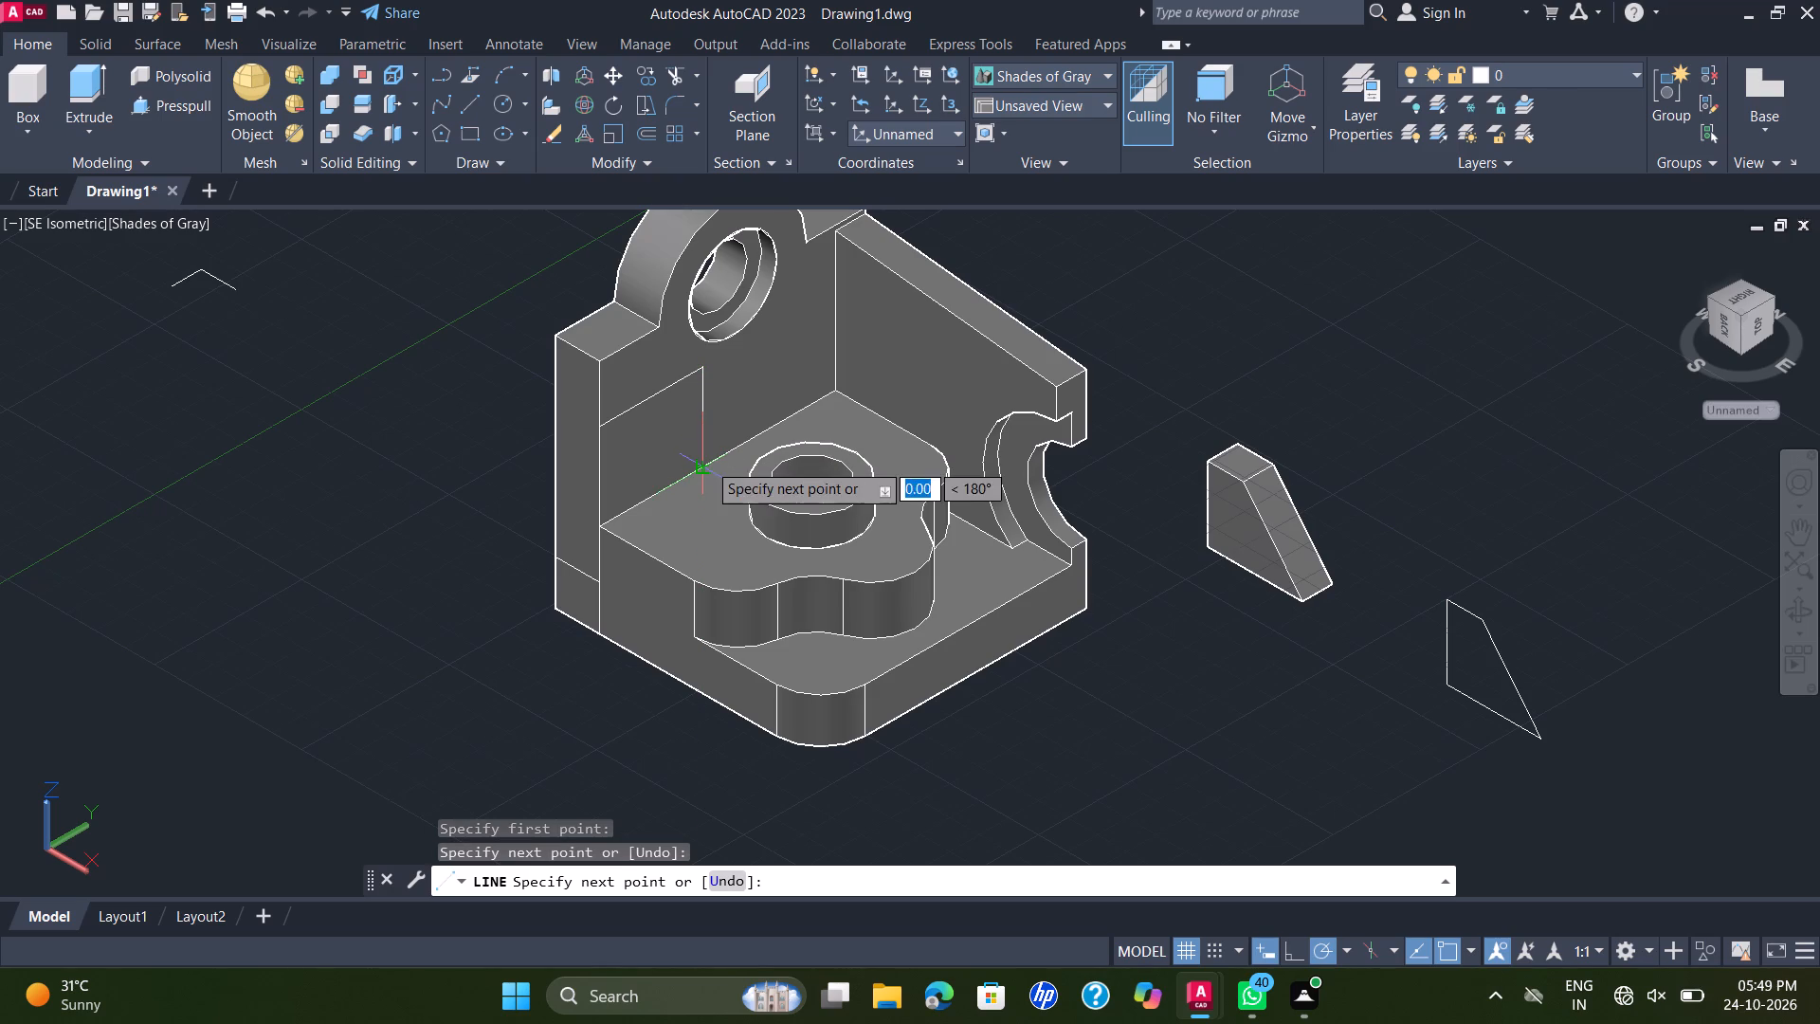
{"action": "key", "text": "Escape"}
Move the wedge rib by its lower back corner to the foot of the vertical line, against the stepped-hole wall.
{"action": "left_click", "coordinate": [1231, 481]}
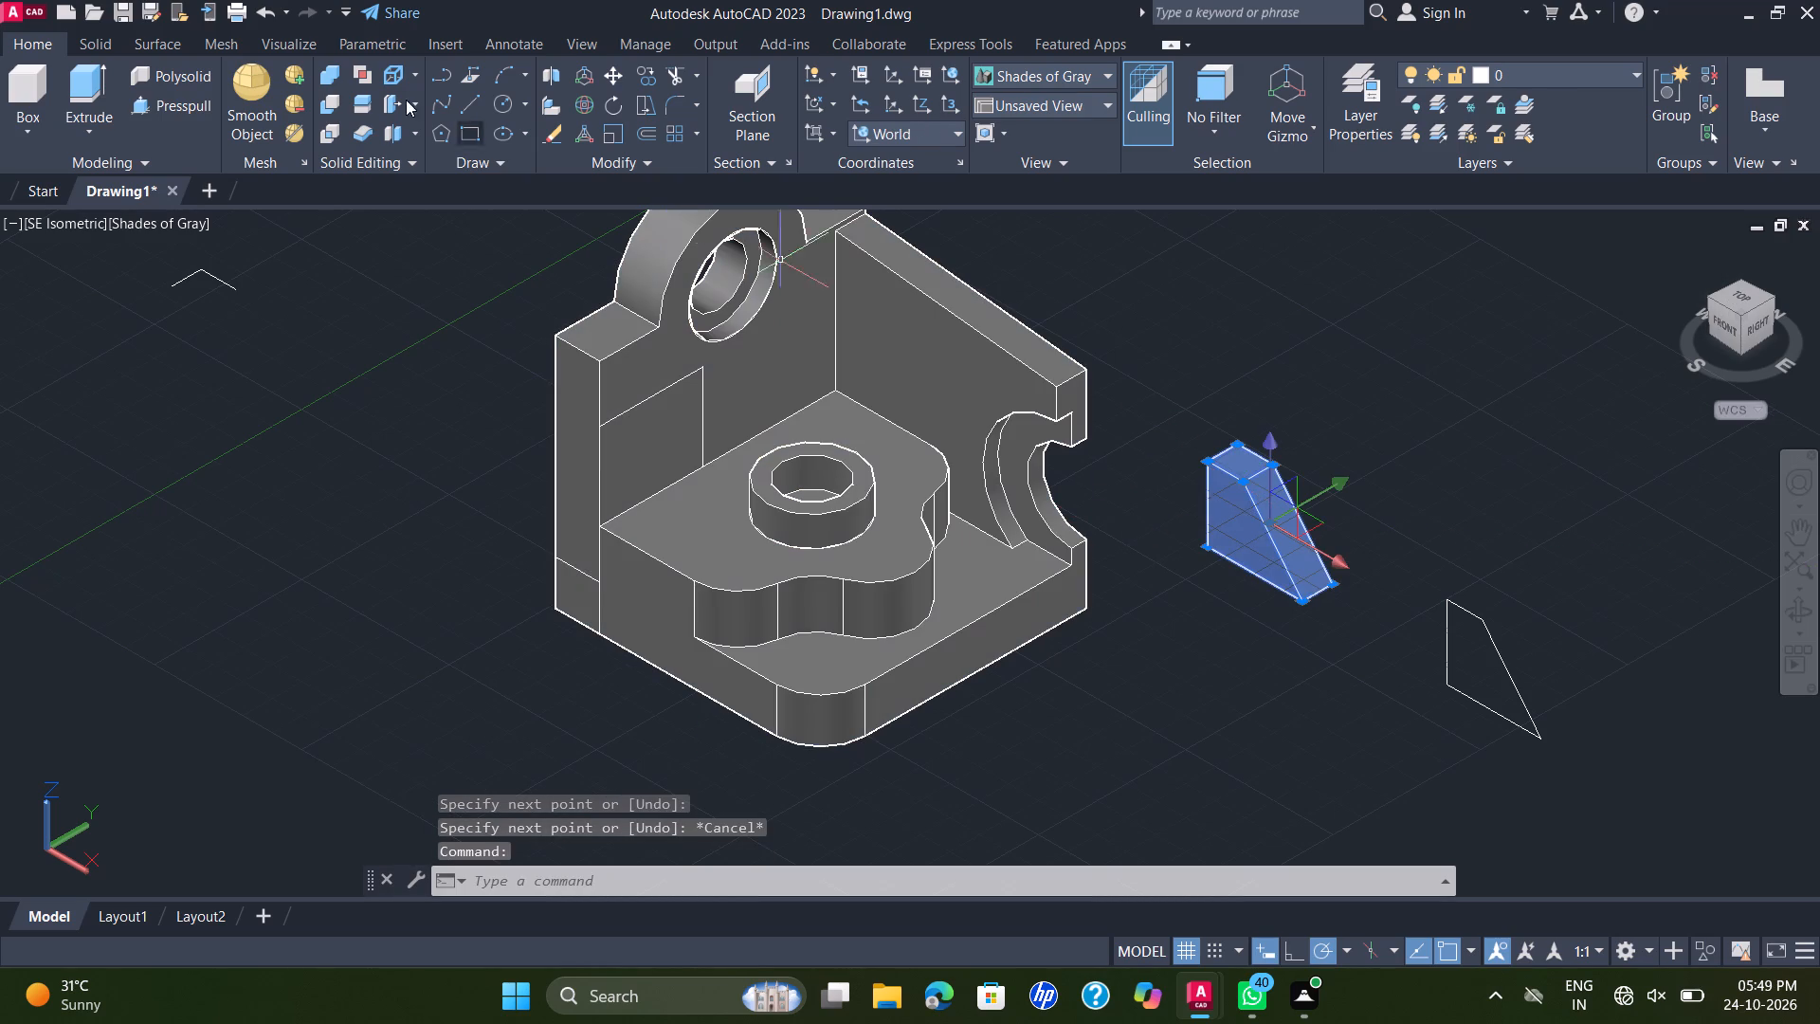
{"action": "left_click", "coordinate": [616, 77]}
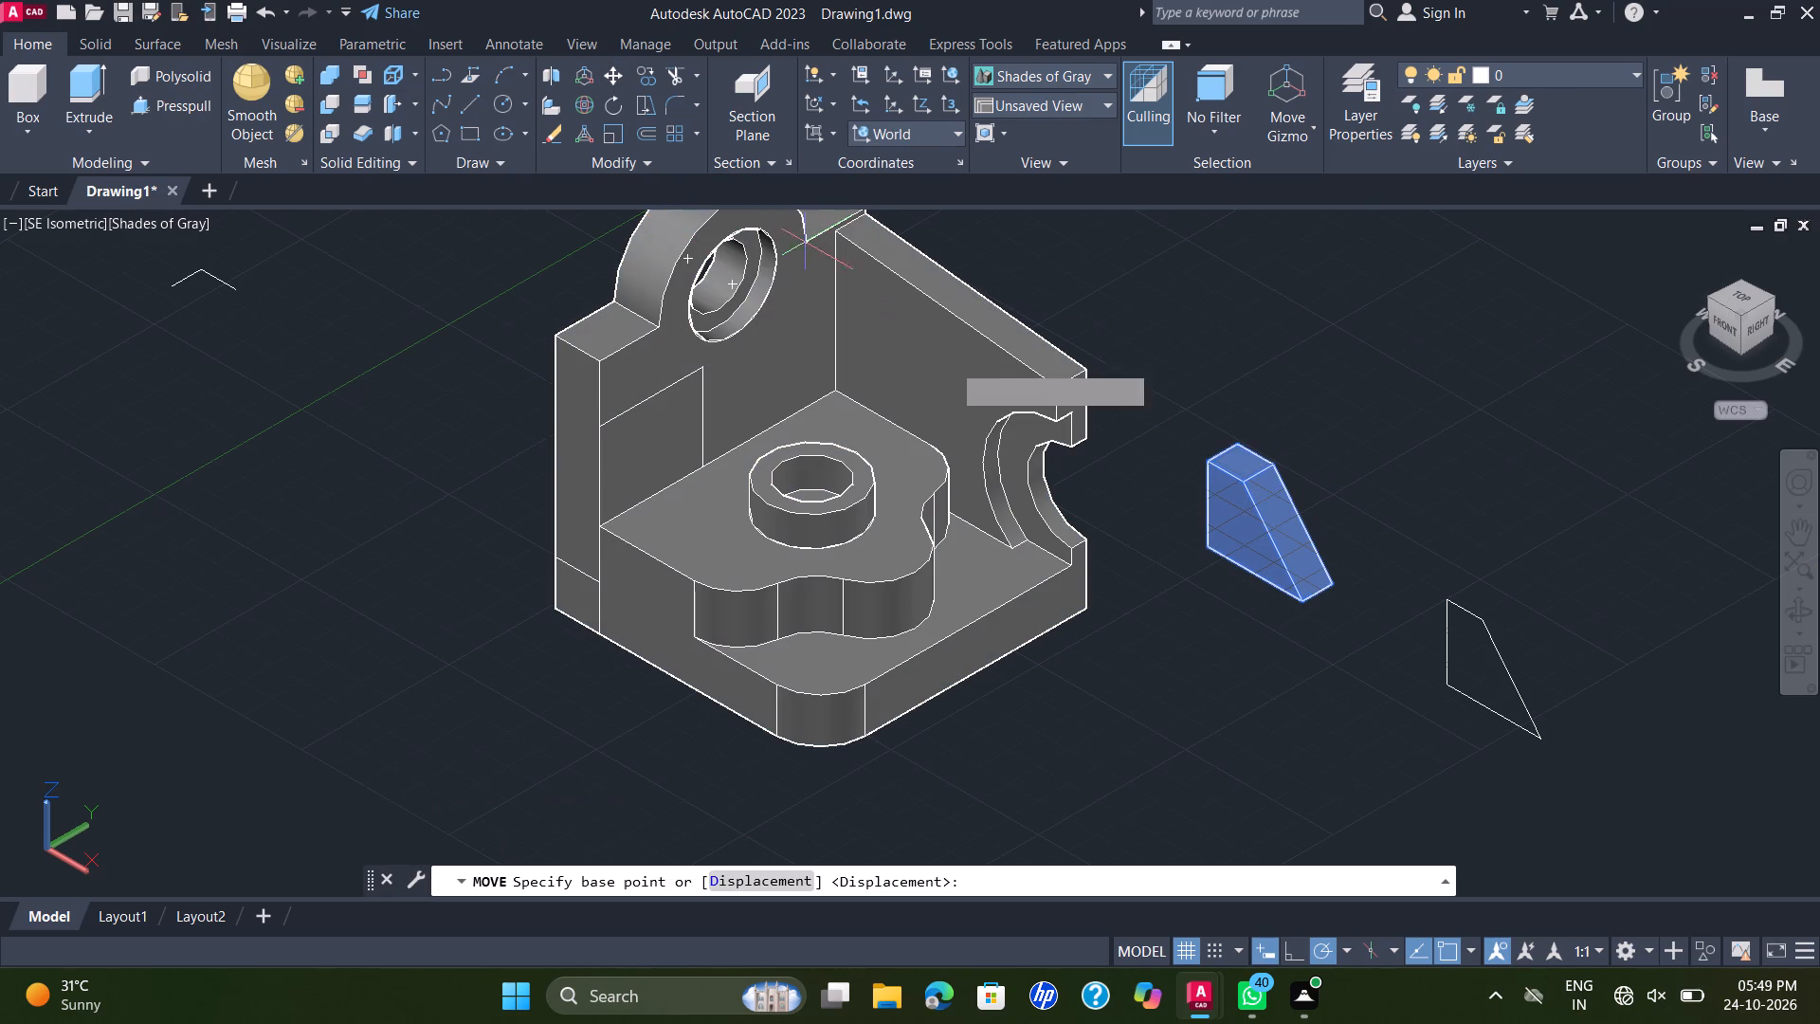
{"action": "scroll", "coordinate": [1200, 542], "scroll_direction": "up", "scroll_amount": 1}
{"action": "left_click", "coordinate": [1216, 552]}
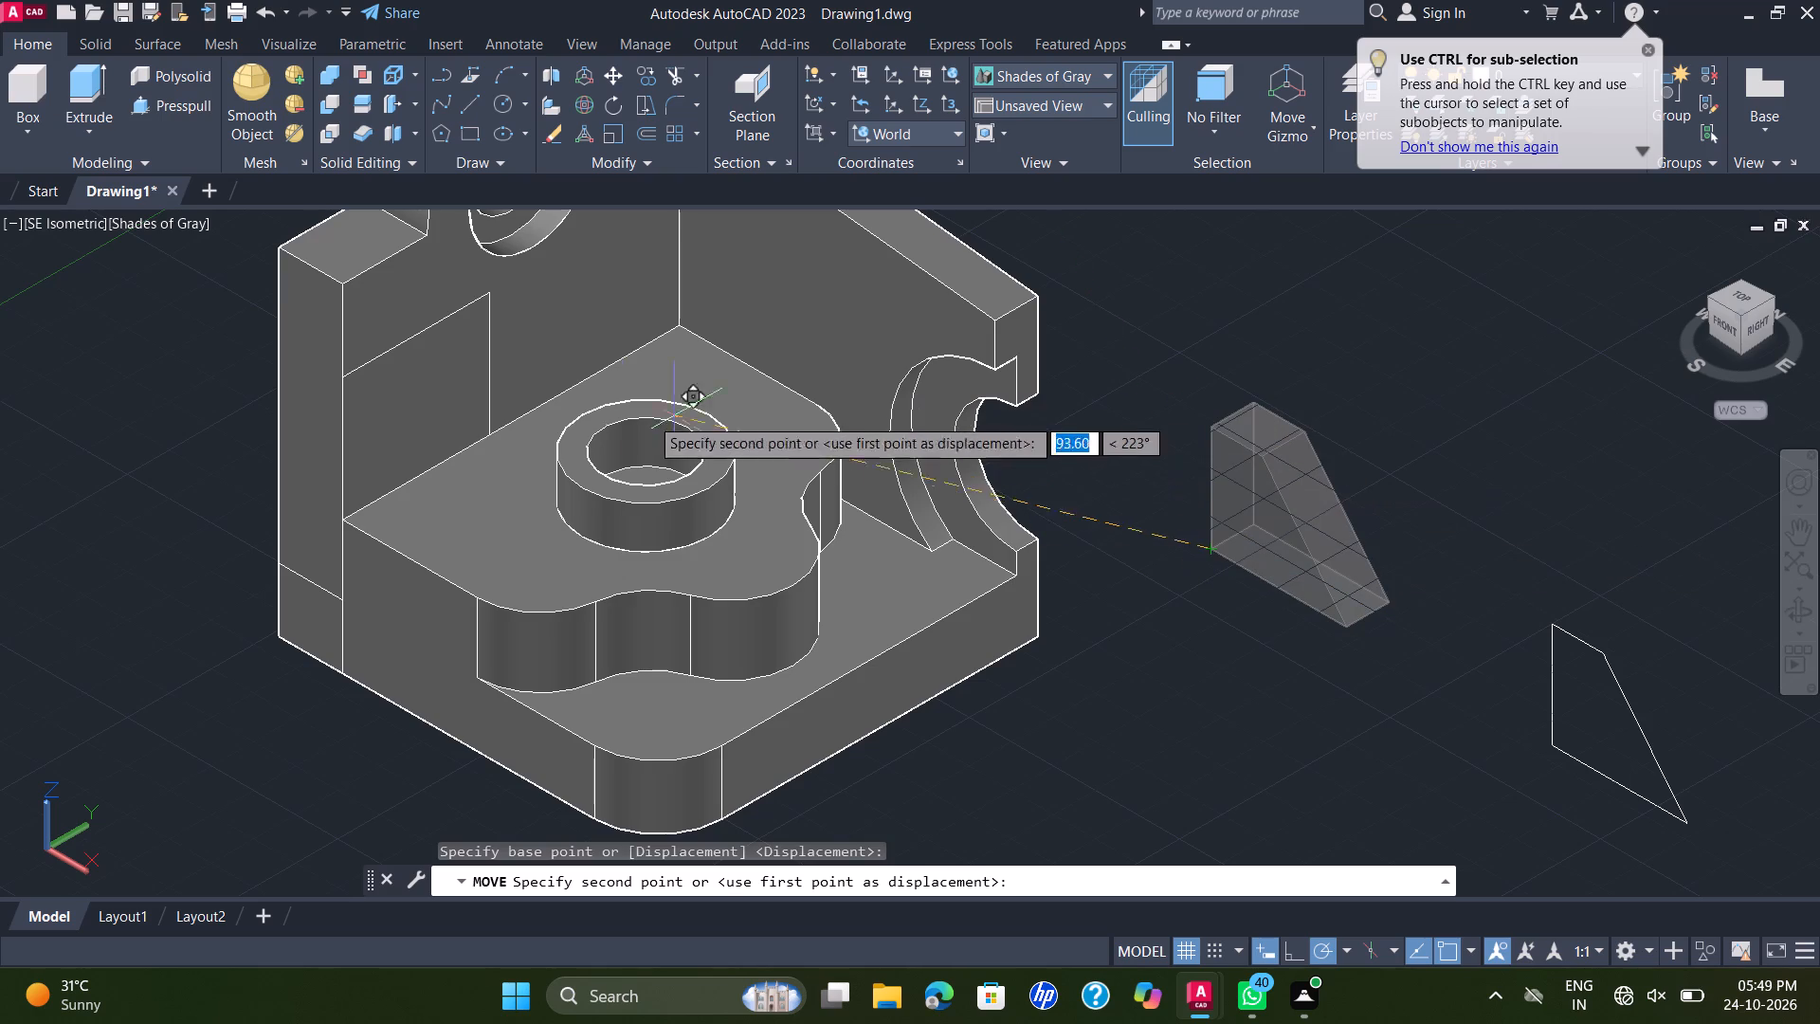
{"action": "left_click", "coordinate": [483, 437]}
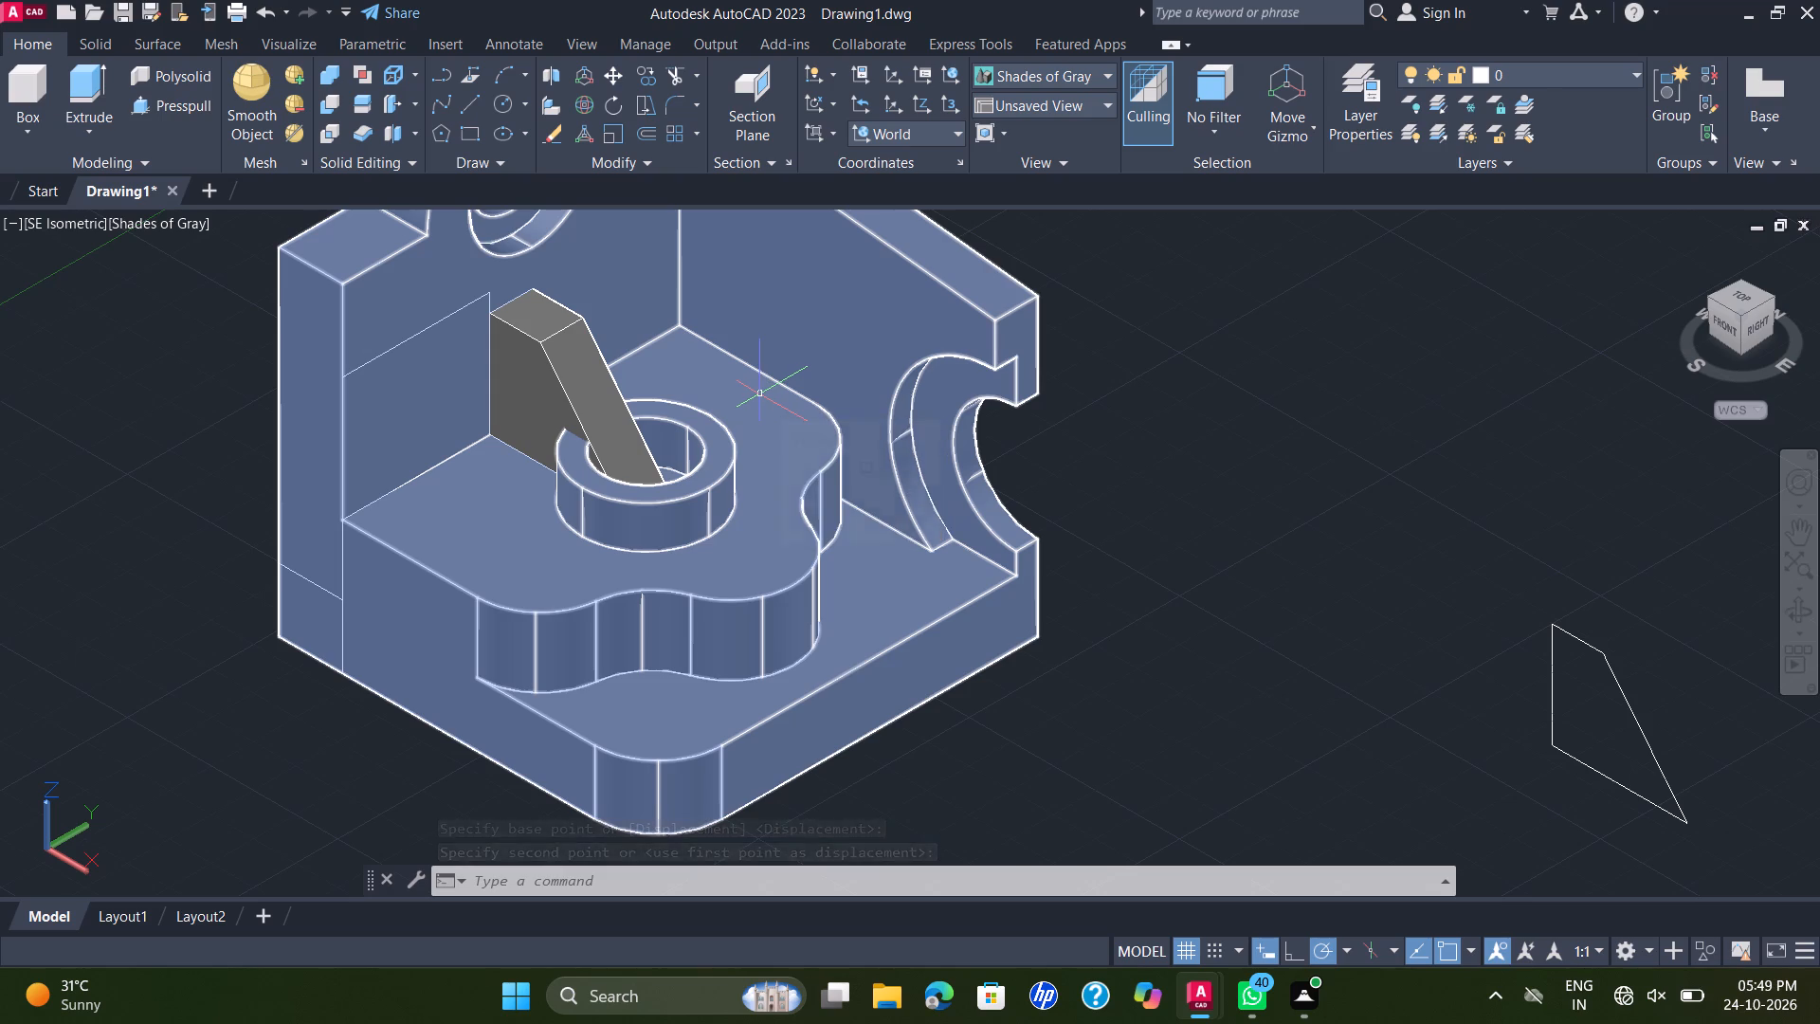
Union the wedge rib with all the bracket's solids, leaving out the loose wedge profile.
{"action": "scroll", "coordinate": [758, 399], "scroll_direction": "down", "scroll_amount": 1}
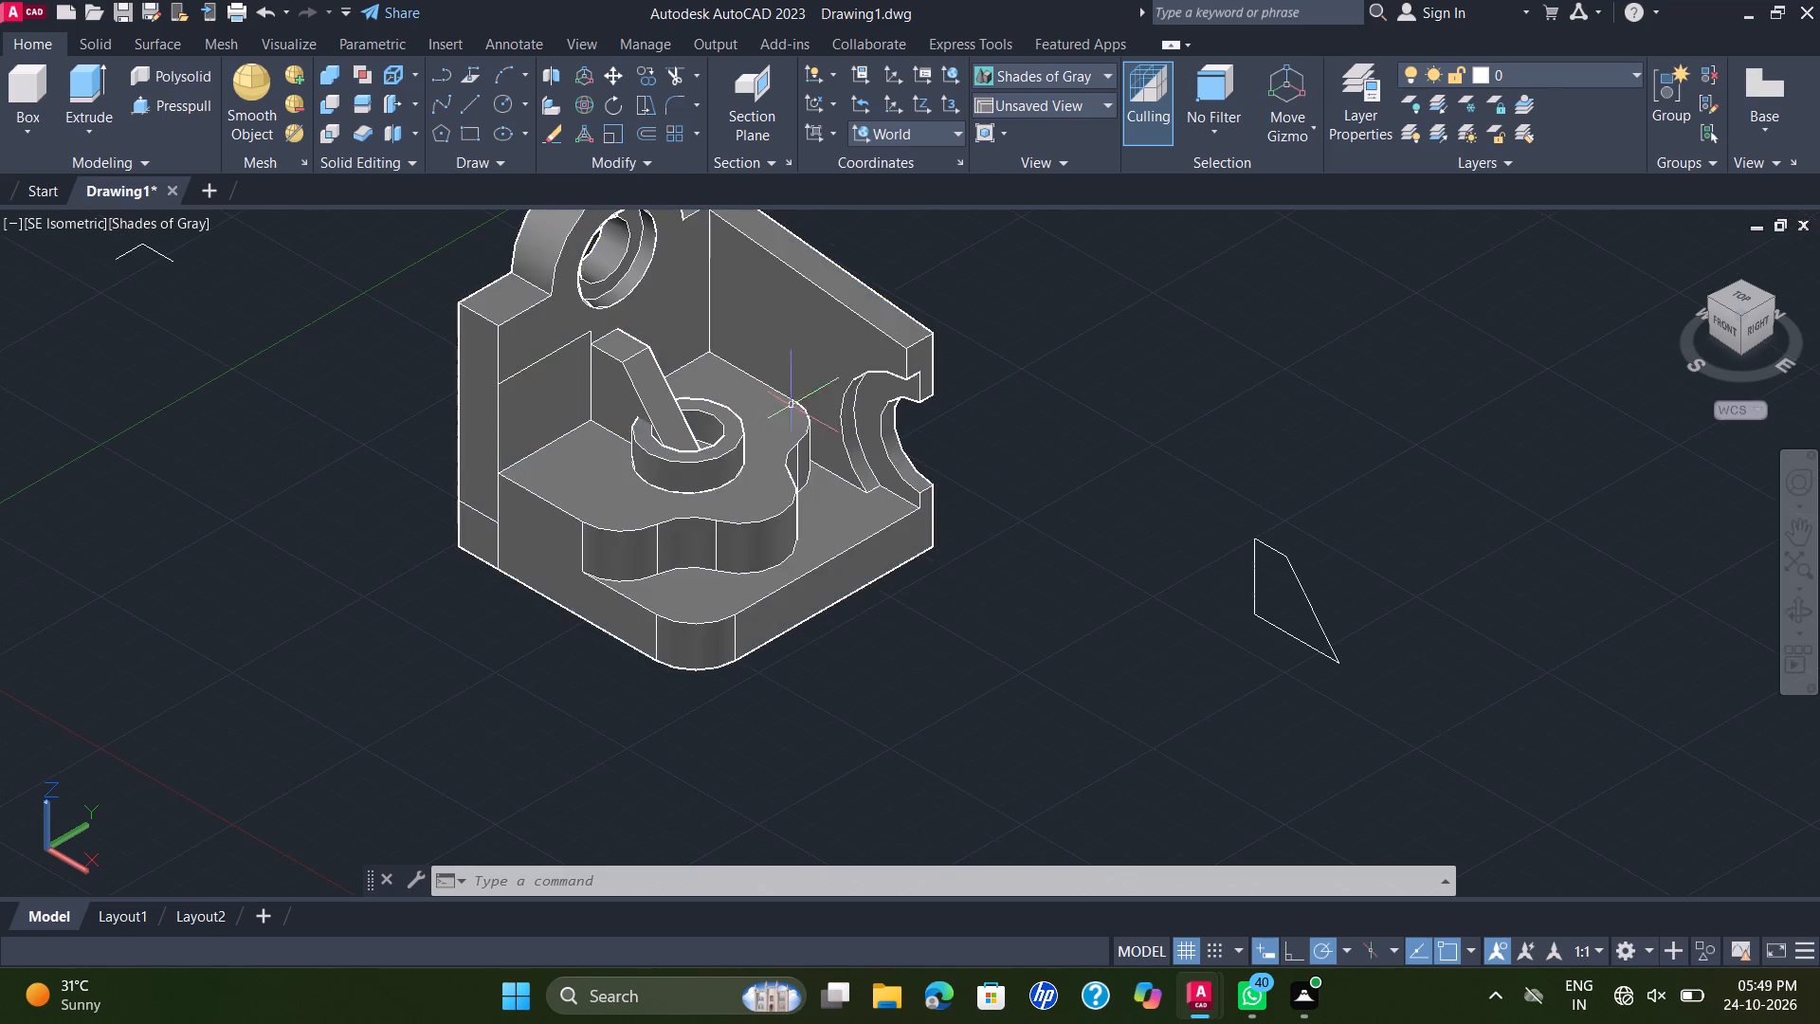
{"action": "middle_click_drag", "start_coordinate": [888, 379], "coordinate": [911, 448]}
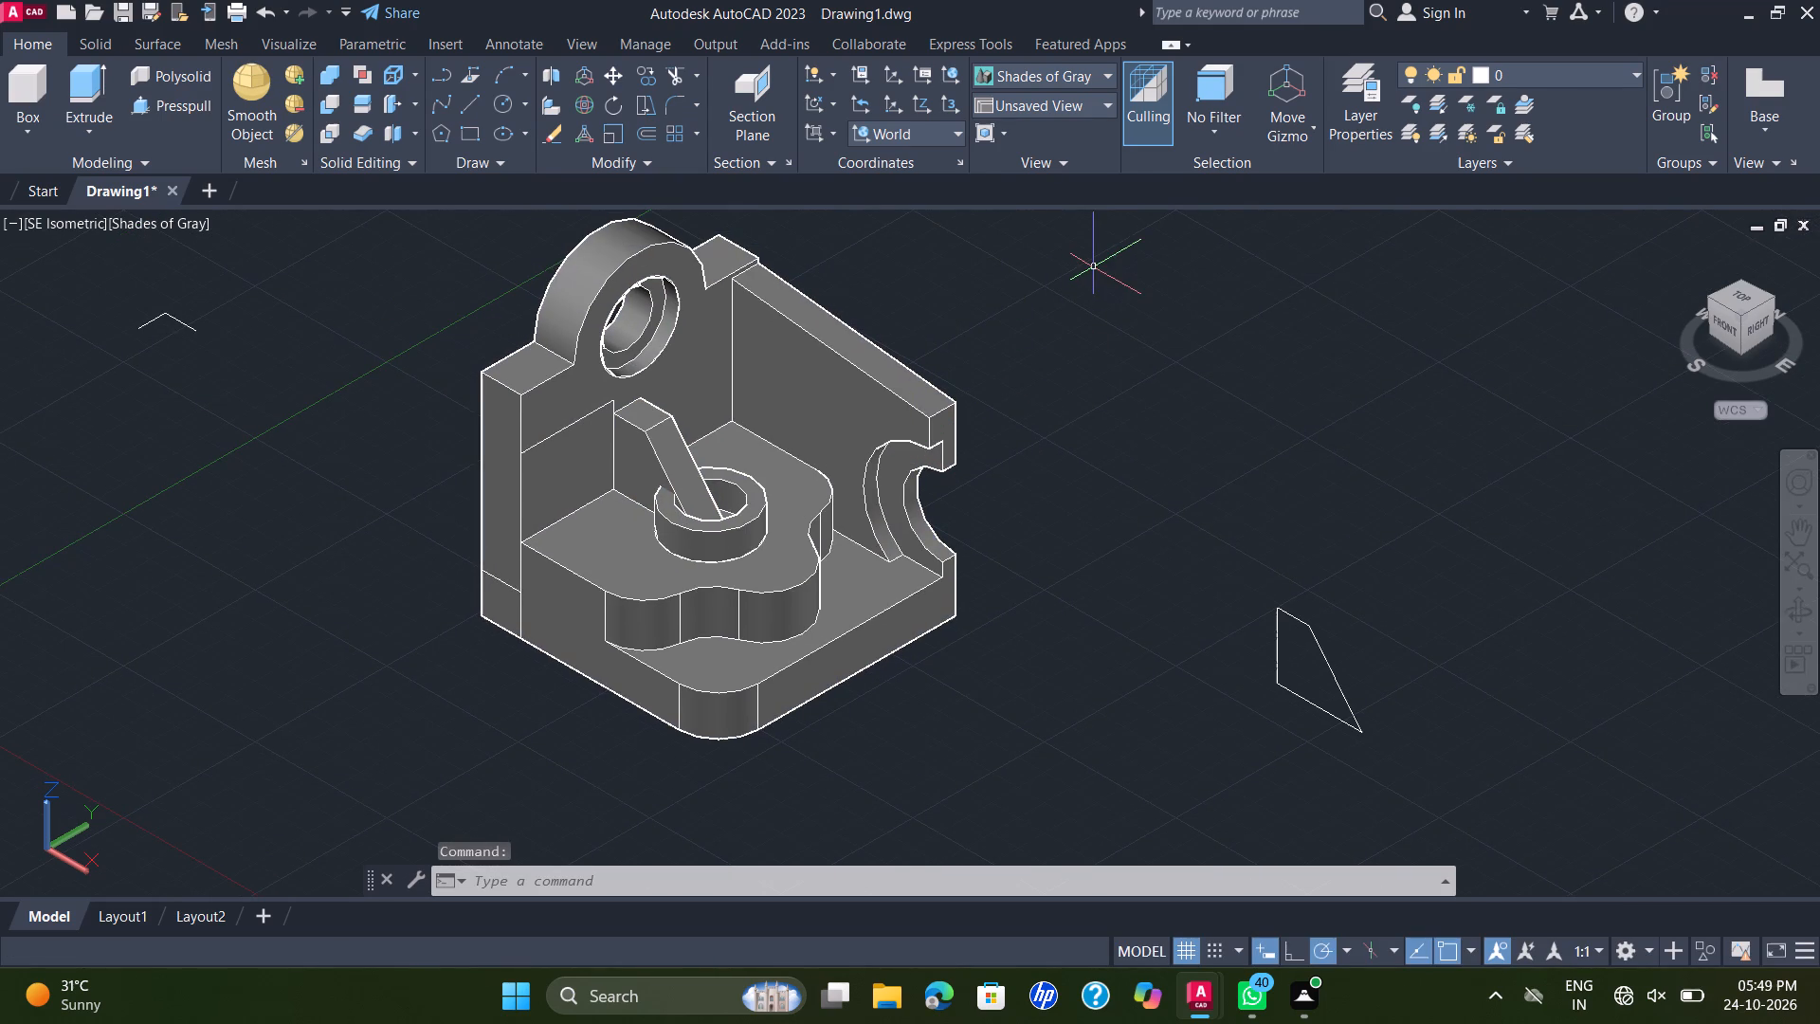
{"action": "left_click_drag", "start_coordinate": [1094, 267], "coordinate": [1043, 300]}
{"action": "left_click", "coordinate": [261, 697]}
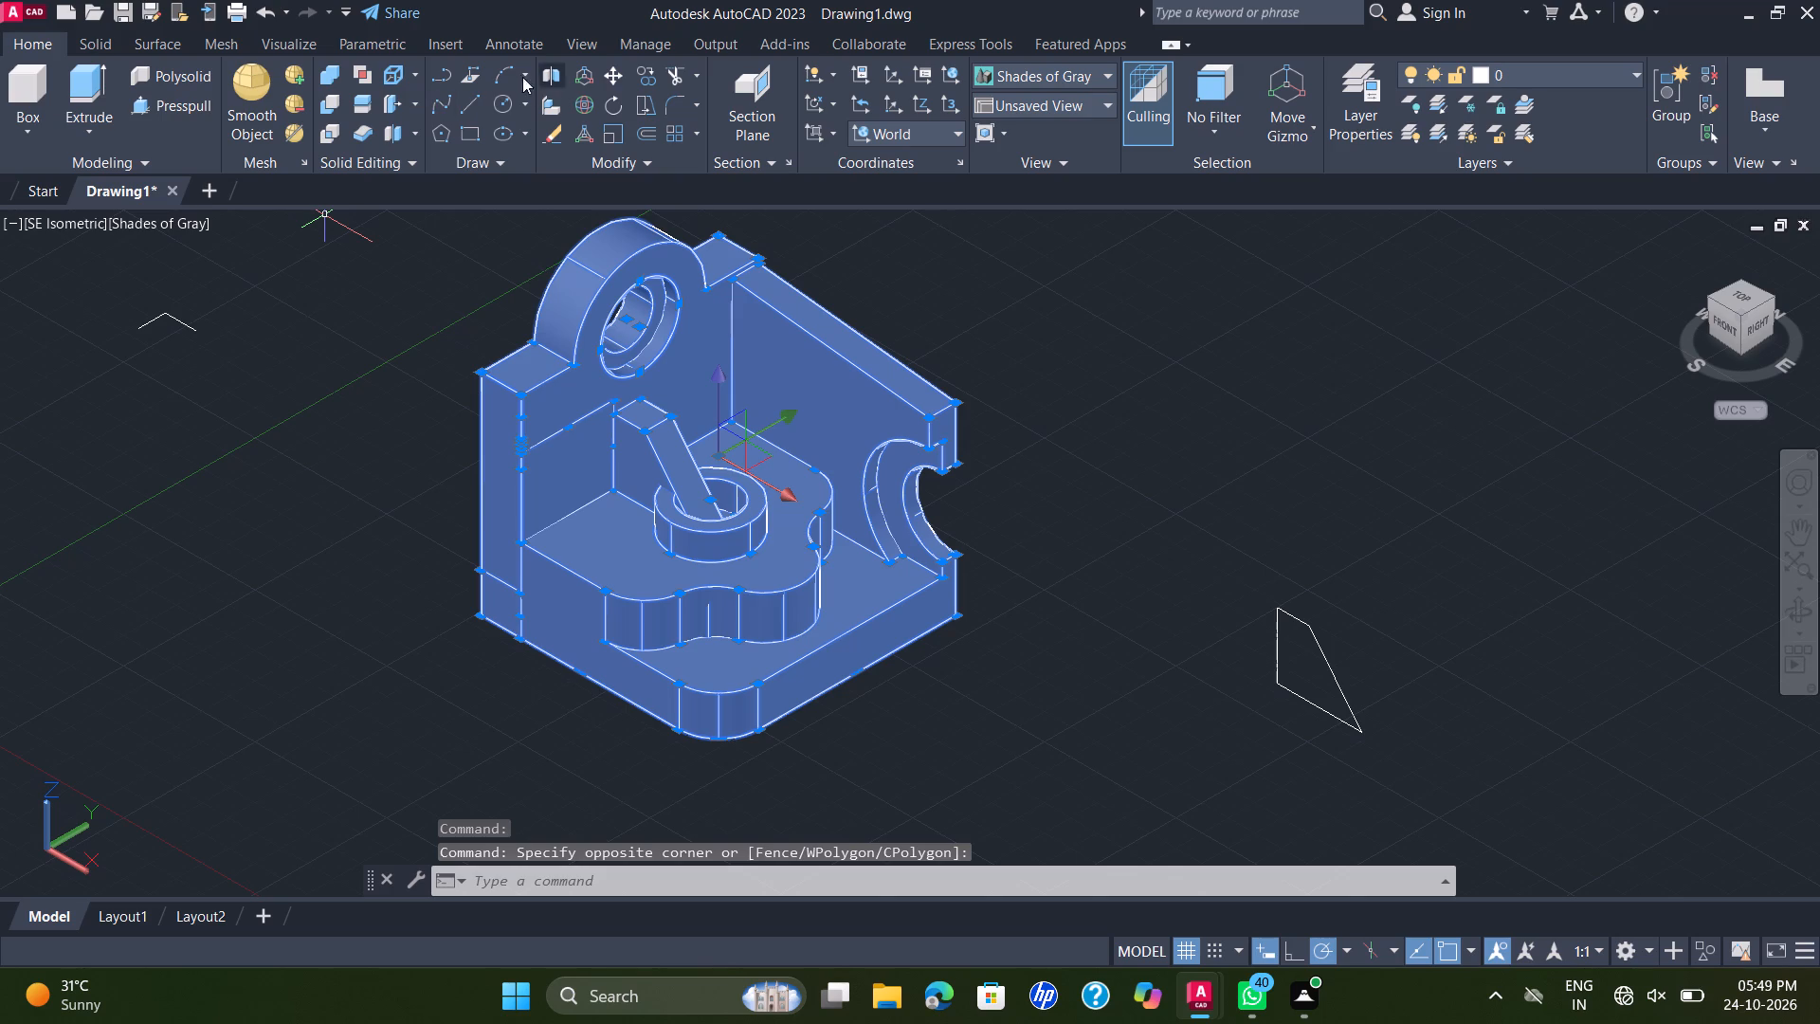
{"action": "left_click", "coordinate": [334, 72]}
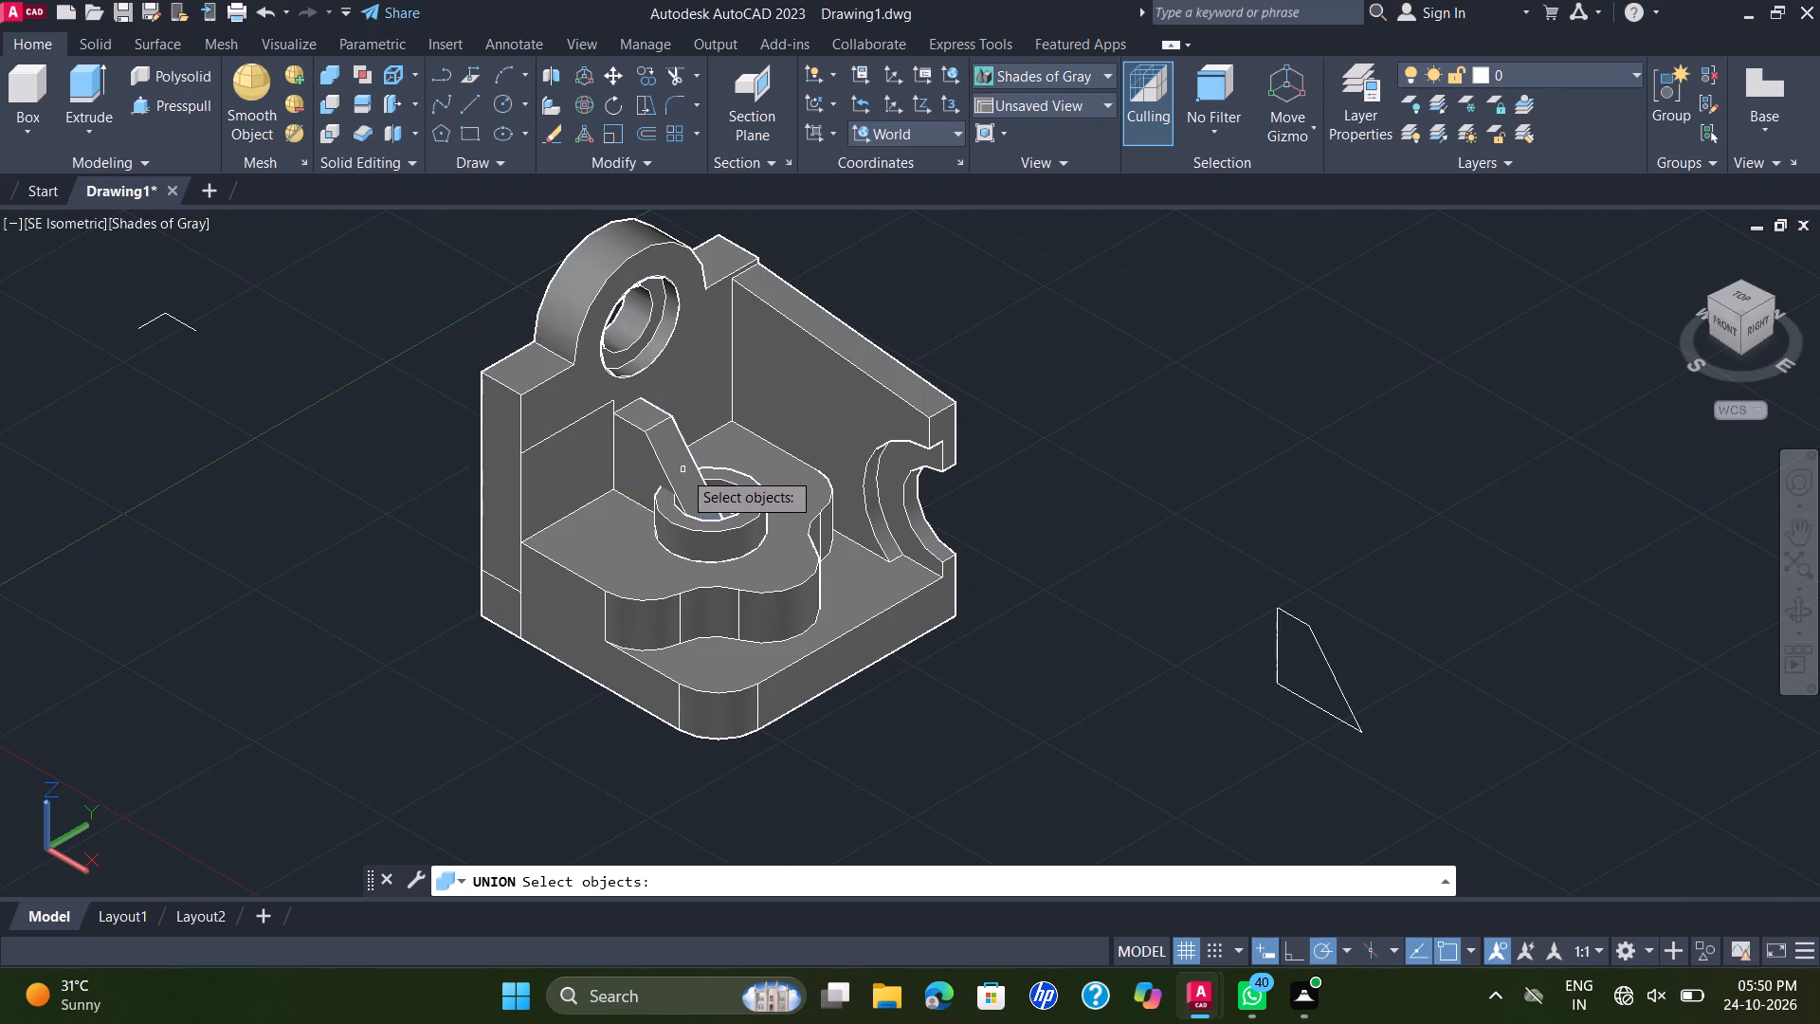
{"action": "left_click", "coordinate": [997, 283]}
{"action": "left_click", "coordinate": [393, 668]}
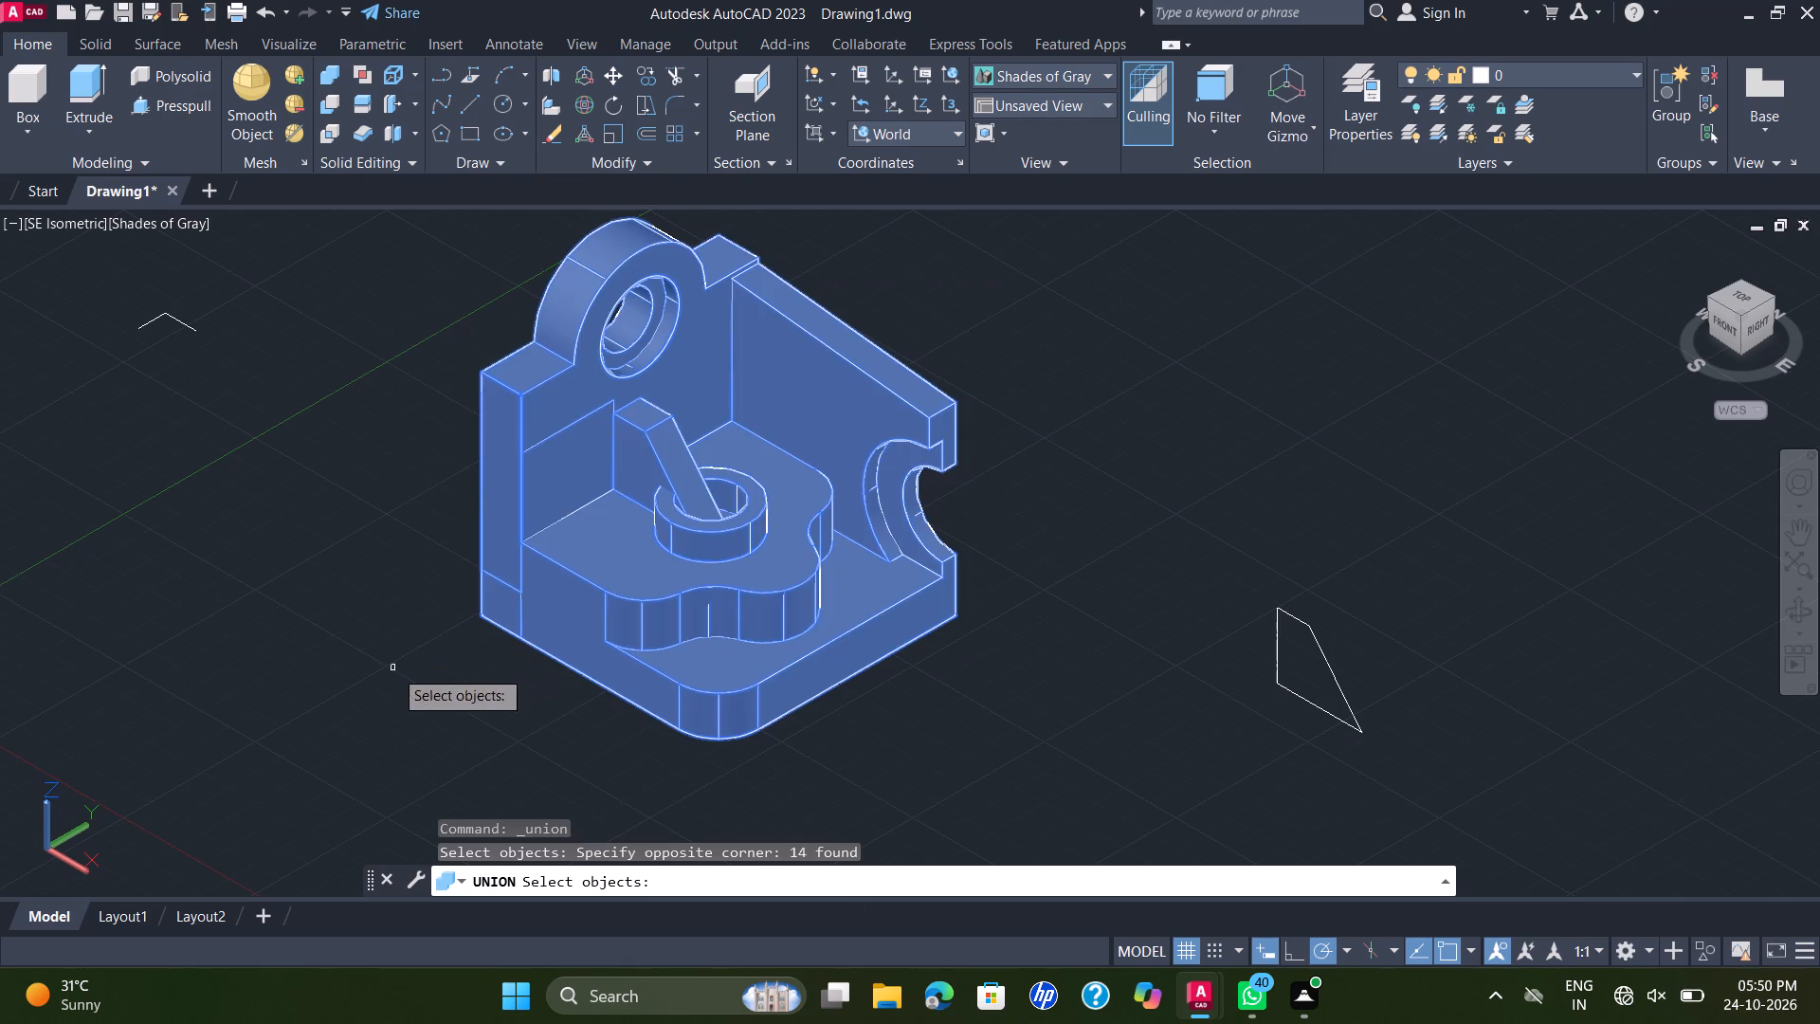
{"action": "right_click", "coordinate": [984, 276]}
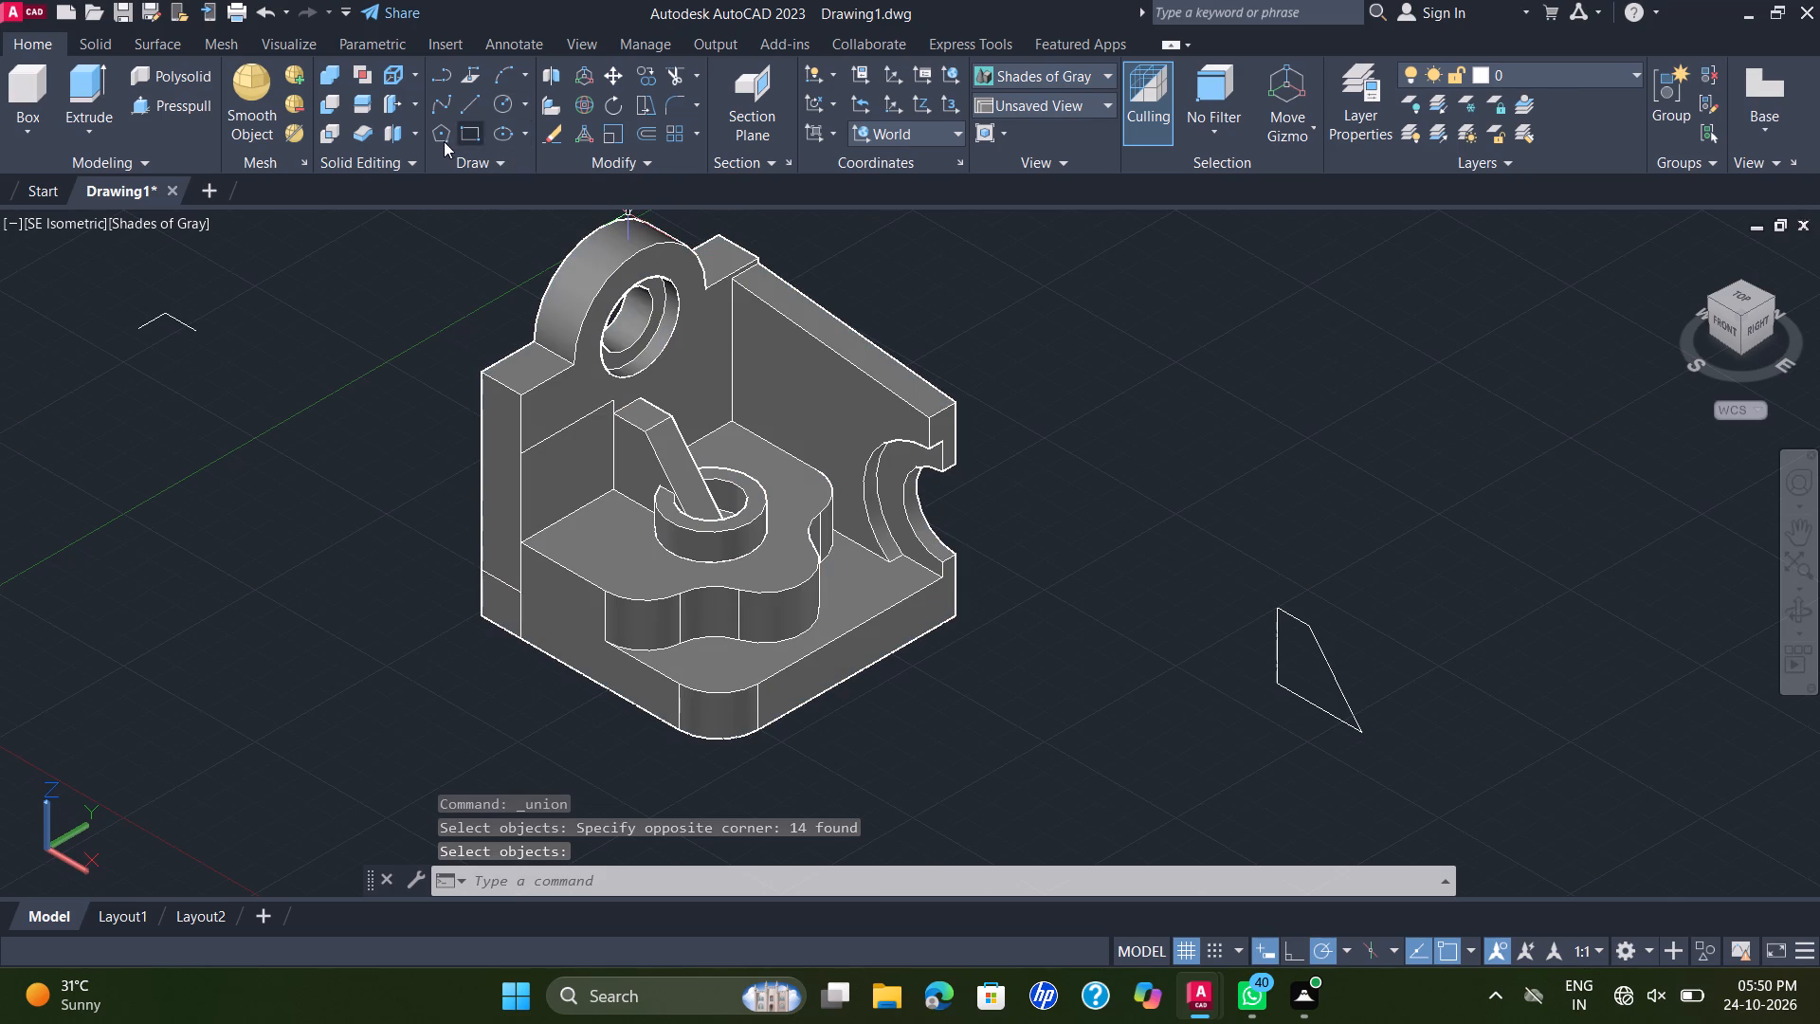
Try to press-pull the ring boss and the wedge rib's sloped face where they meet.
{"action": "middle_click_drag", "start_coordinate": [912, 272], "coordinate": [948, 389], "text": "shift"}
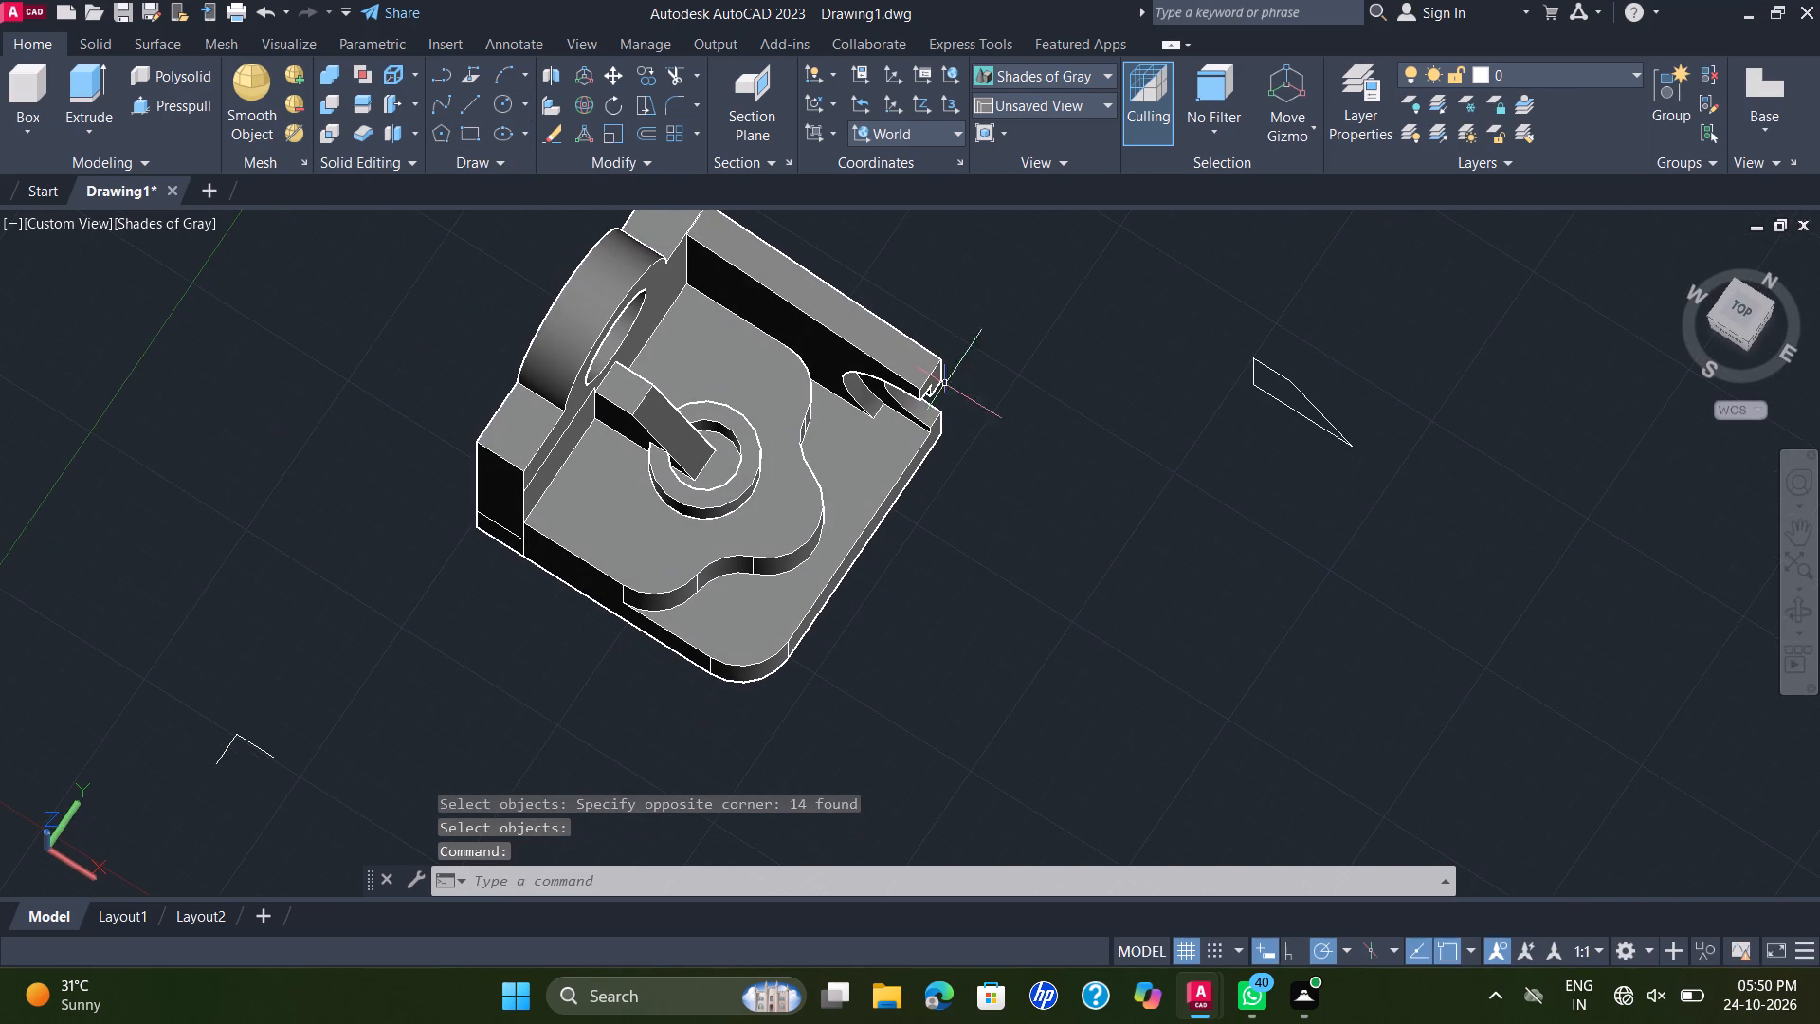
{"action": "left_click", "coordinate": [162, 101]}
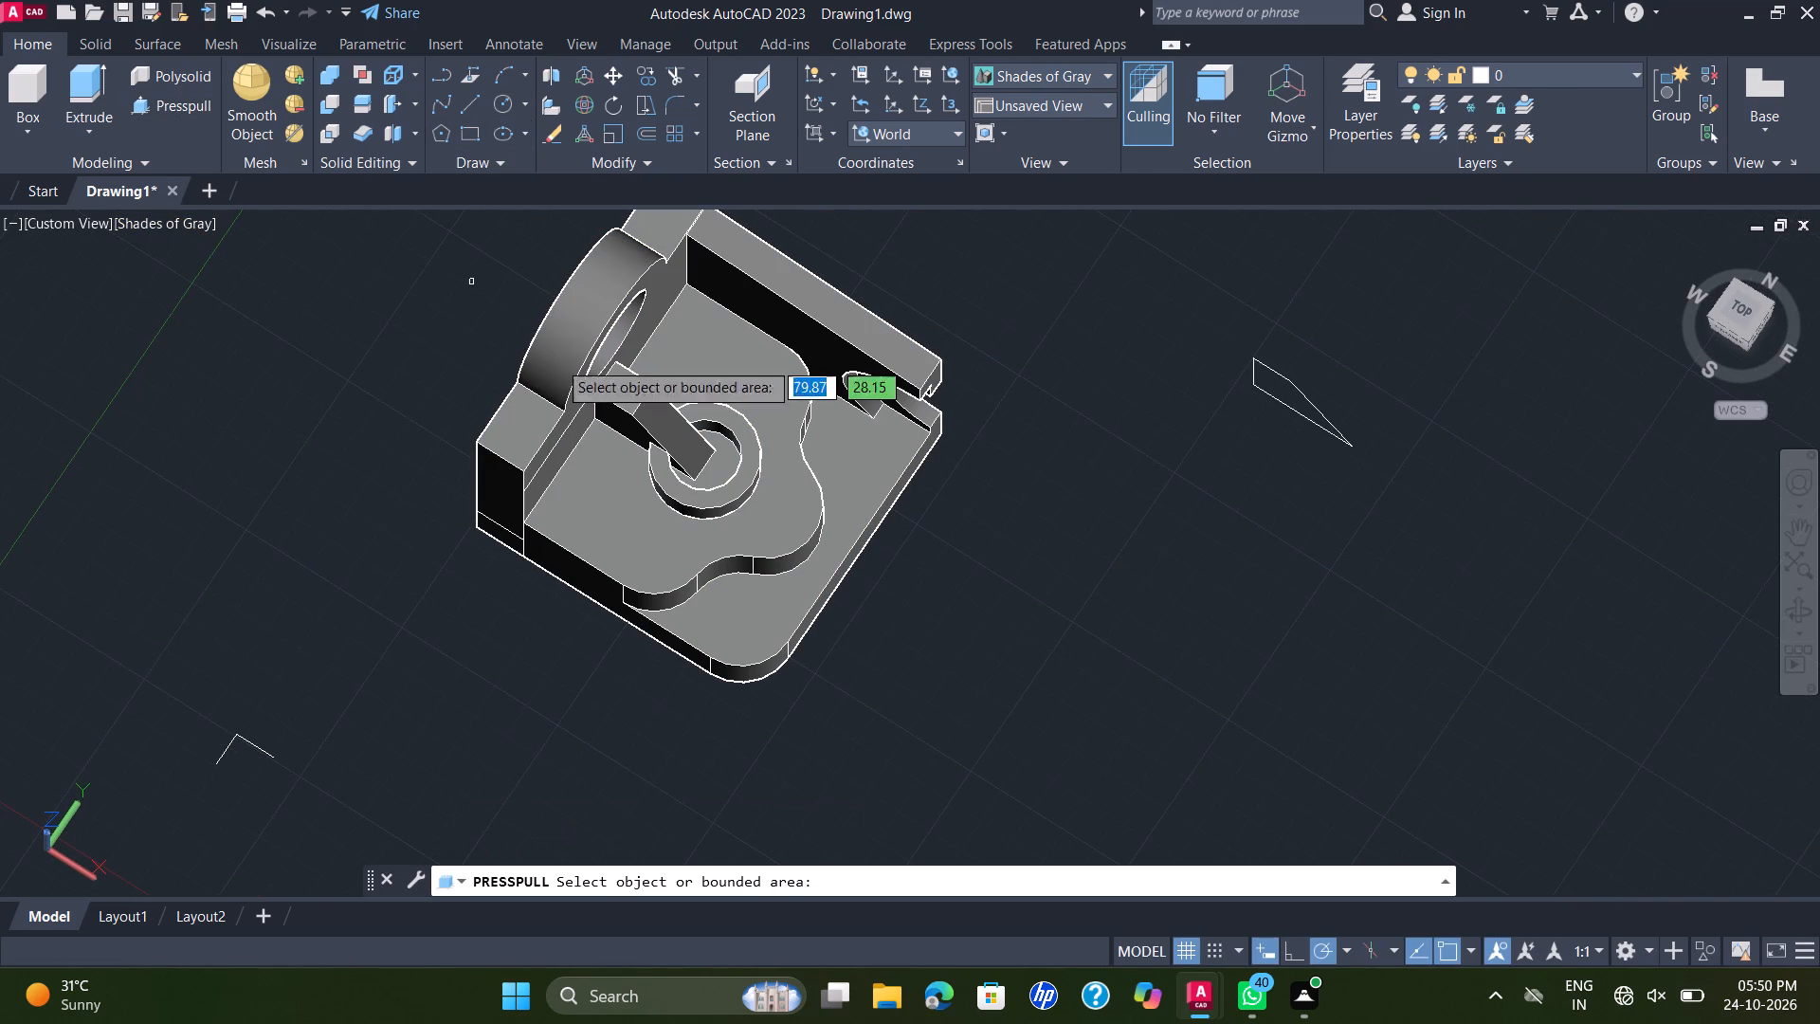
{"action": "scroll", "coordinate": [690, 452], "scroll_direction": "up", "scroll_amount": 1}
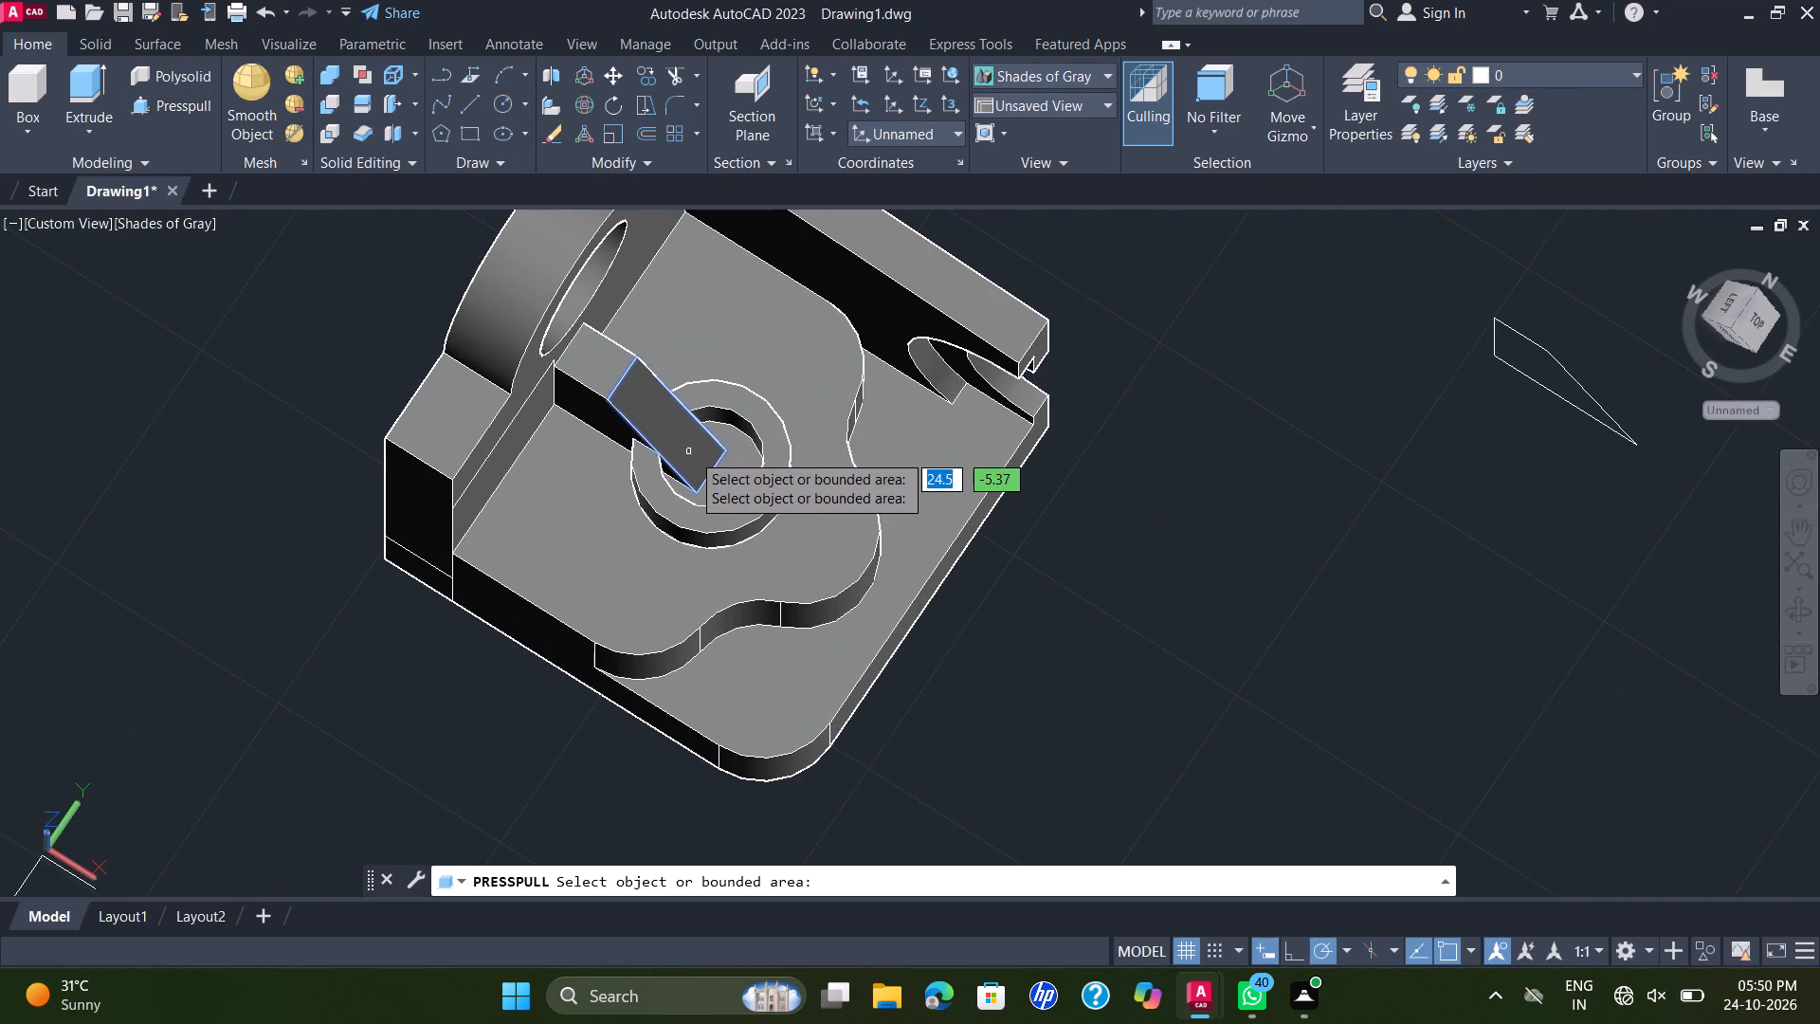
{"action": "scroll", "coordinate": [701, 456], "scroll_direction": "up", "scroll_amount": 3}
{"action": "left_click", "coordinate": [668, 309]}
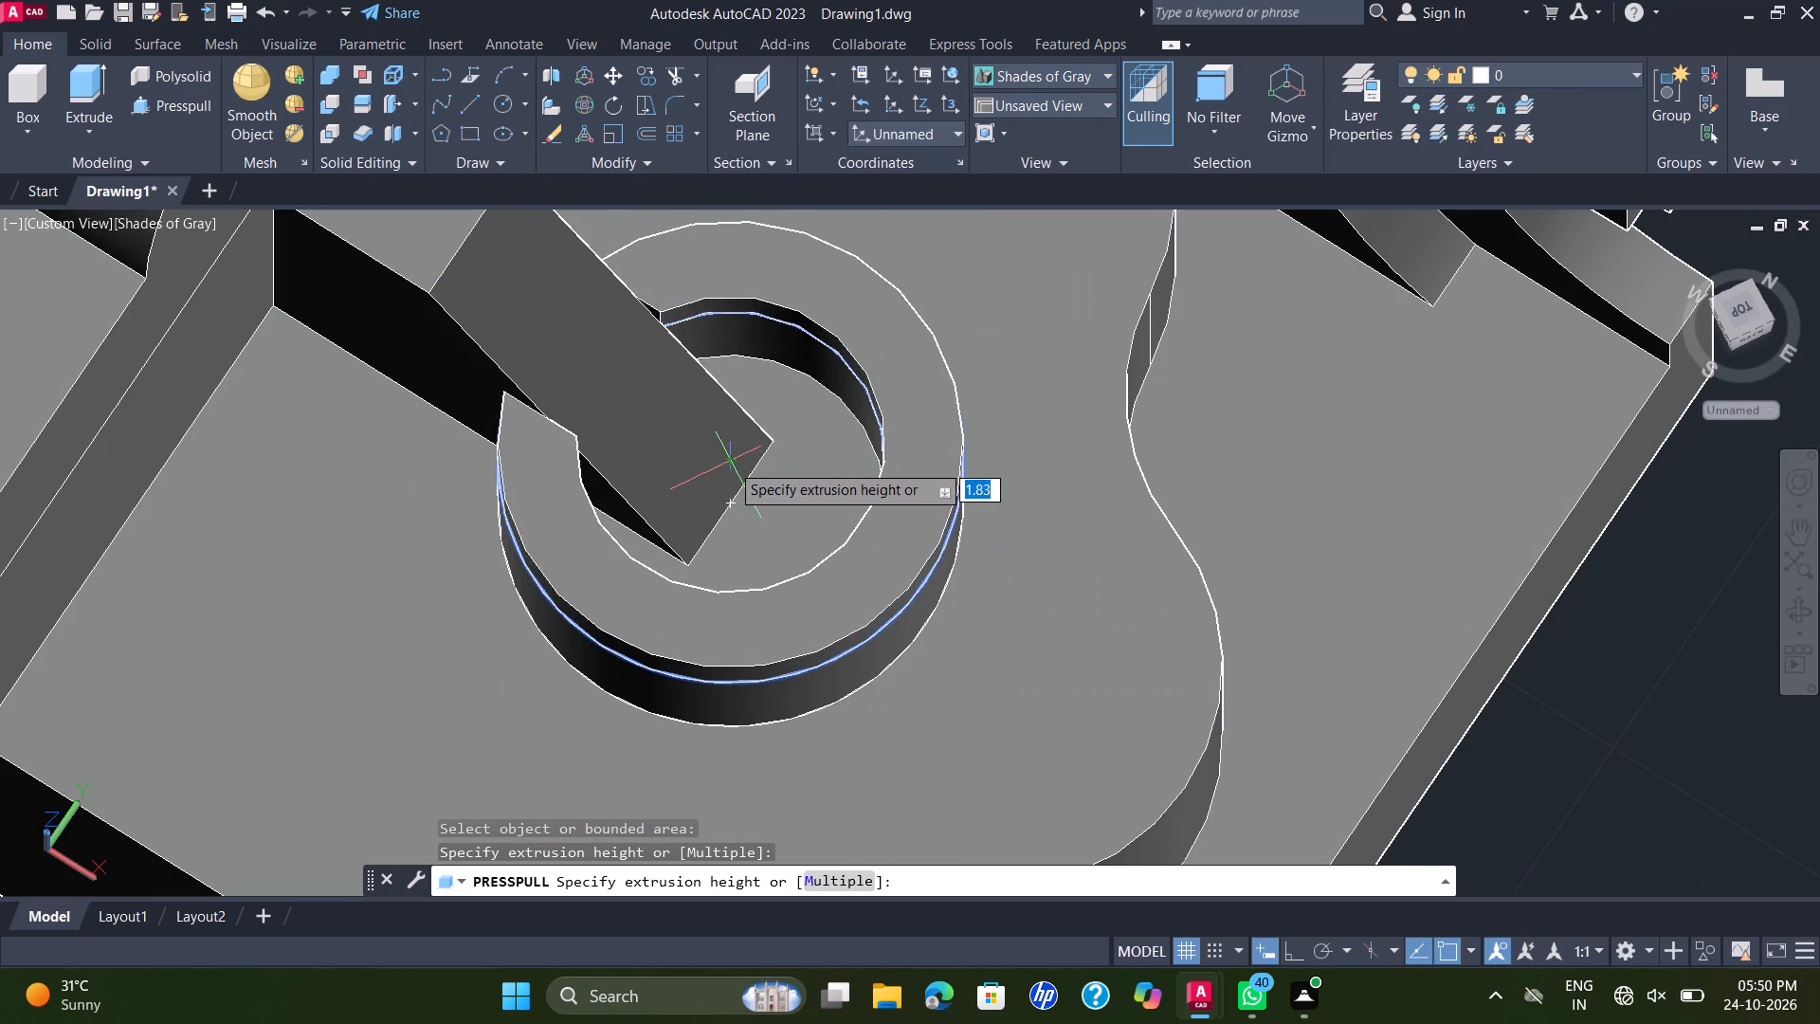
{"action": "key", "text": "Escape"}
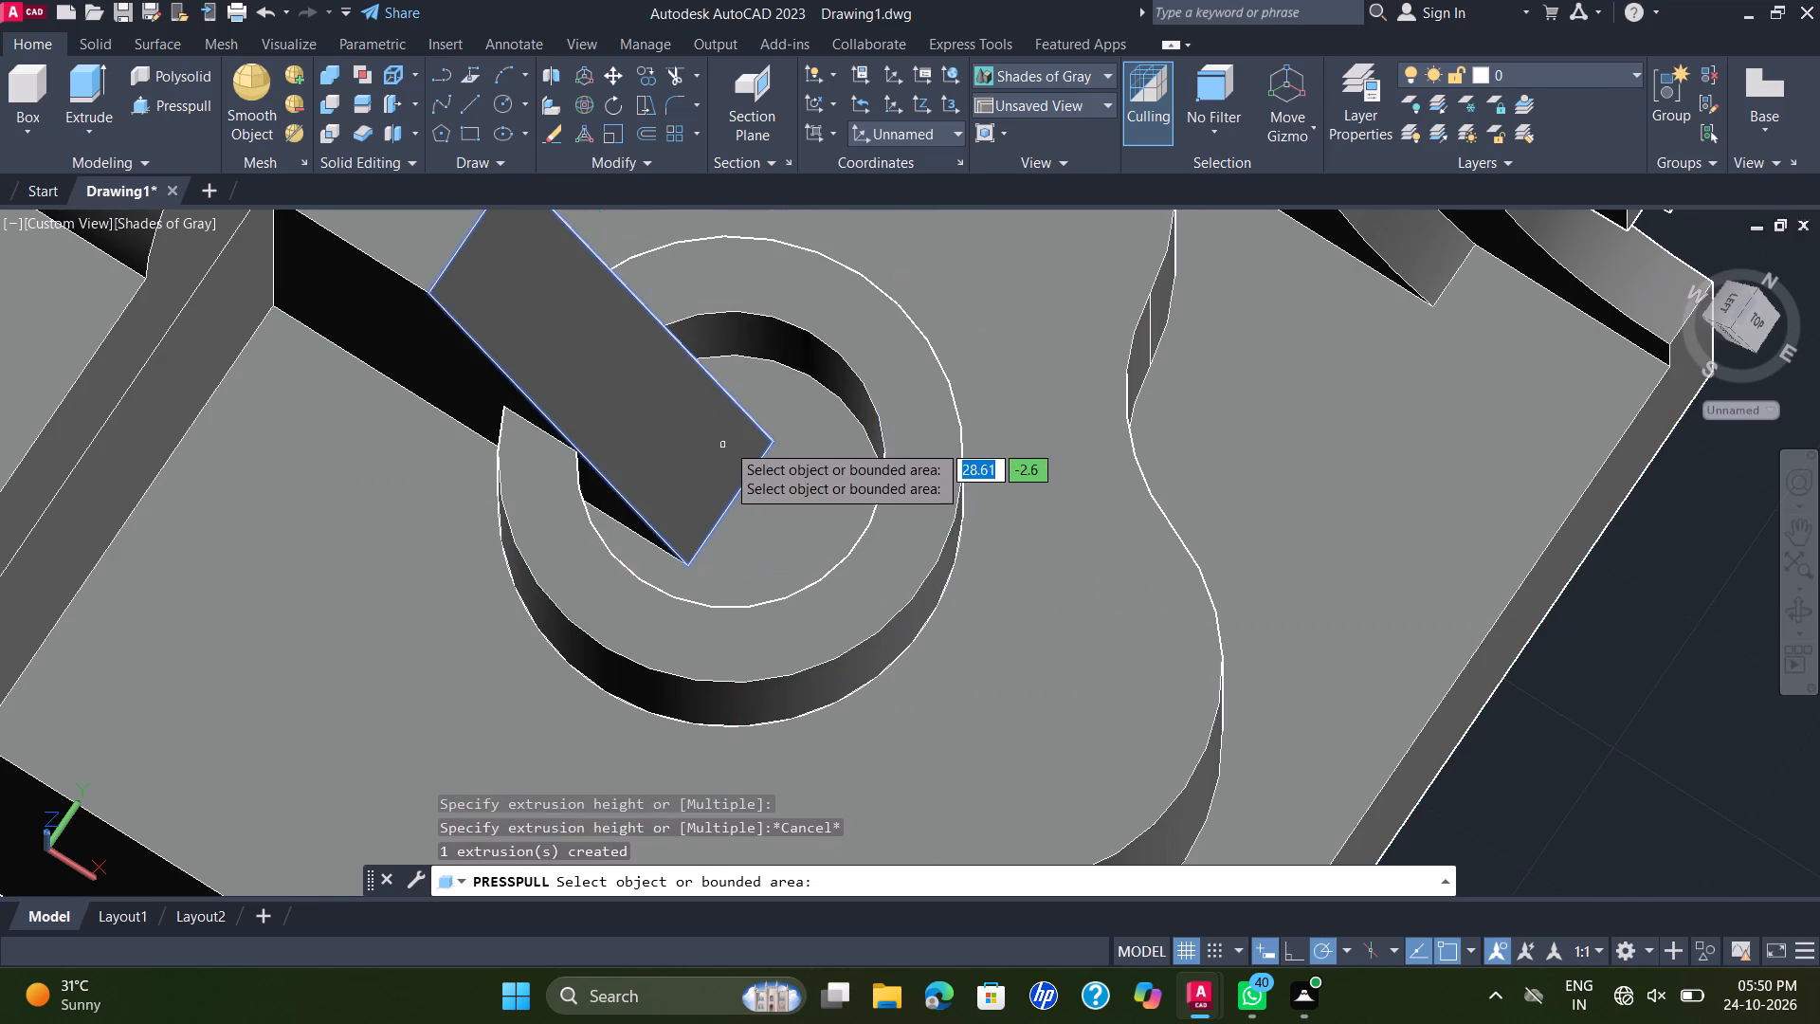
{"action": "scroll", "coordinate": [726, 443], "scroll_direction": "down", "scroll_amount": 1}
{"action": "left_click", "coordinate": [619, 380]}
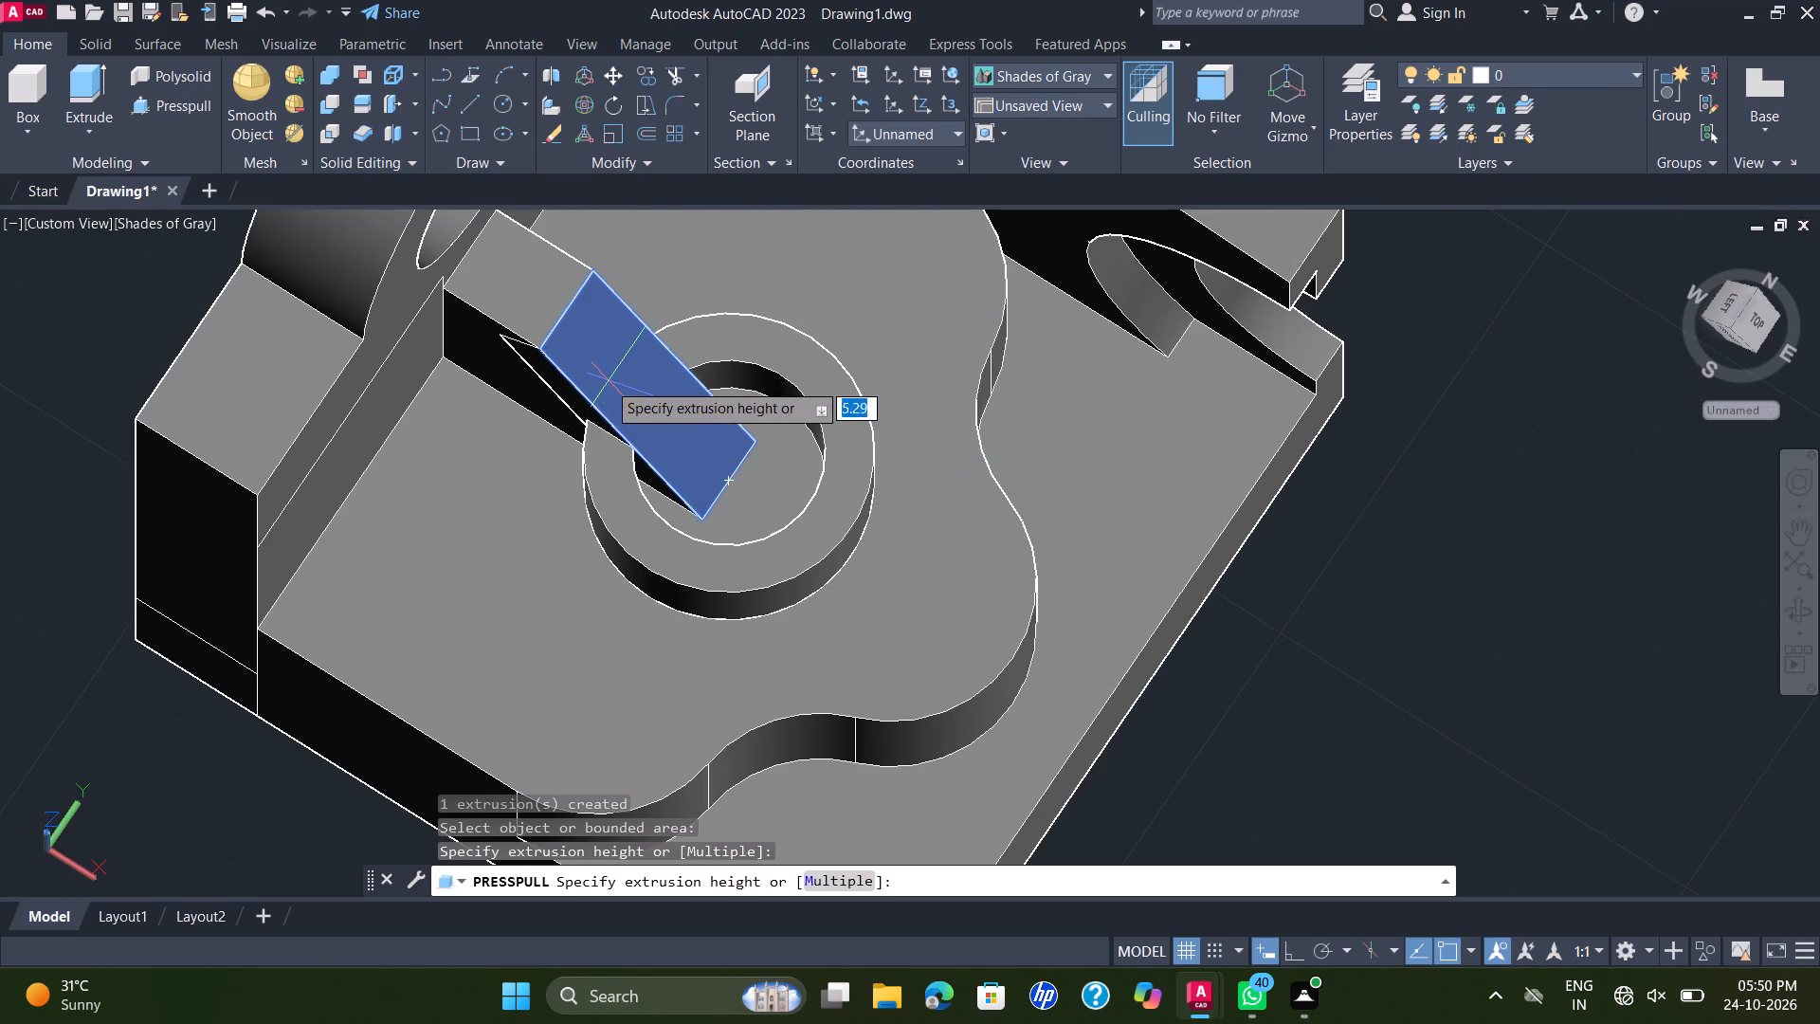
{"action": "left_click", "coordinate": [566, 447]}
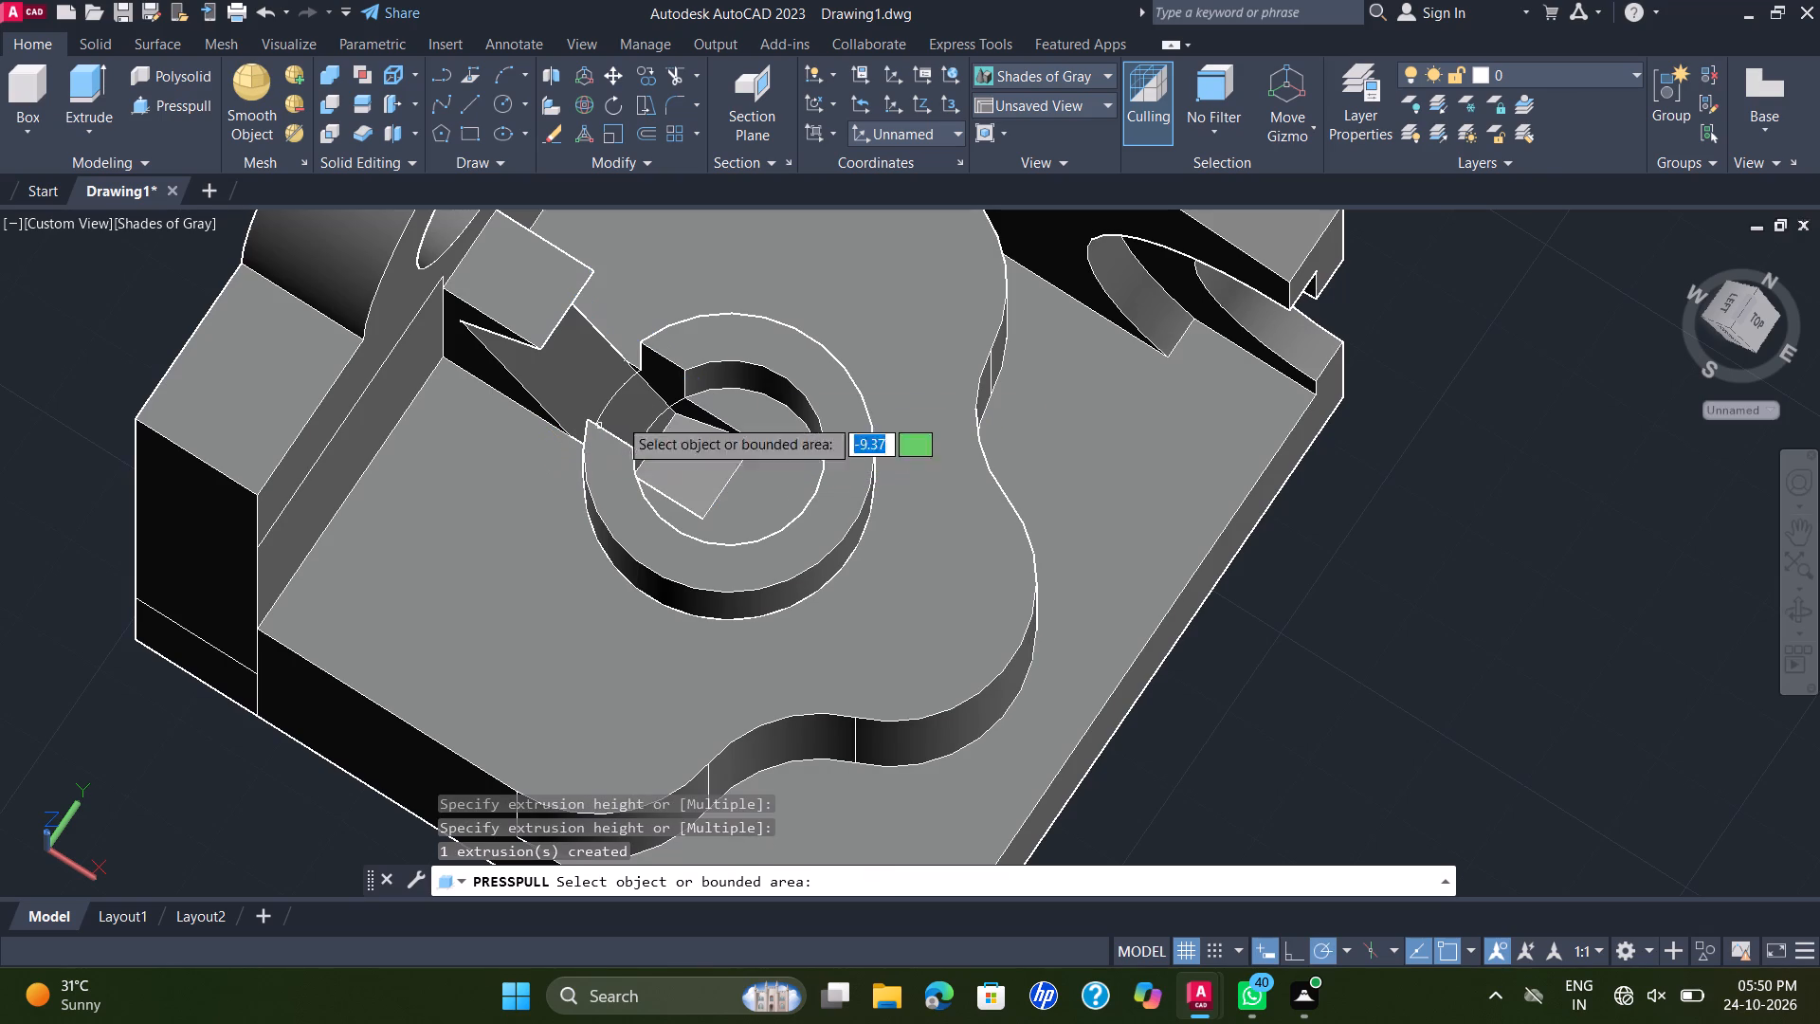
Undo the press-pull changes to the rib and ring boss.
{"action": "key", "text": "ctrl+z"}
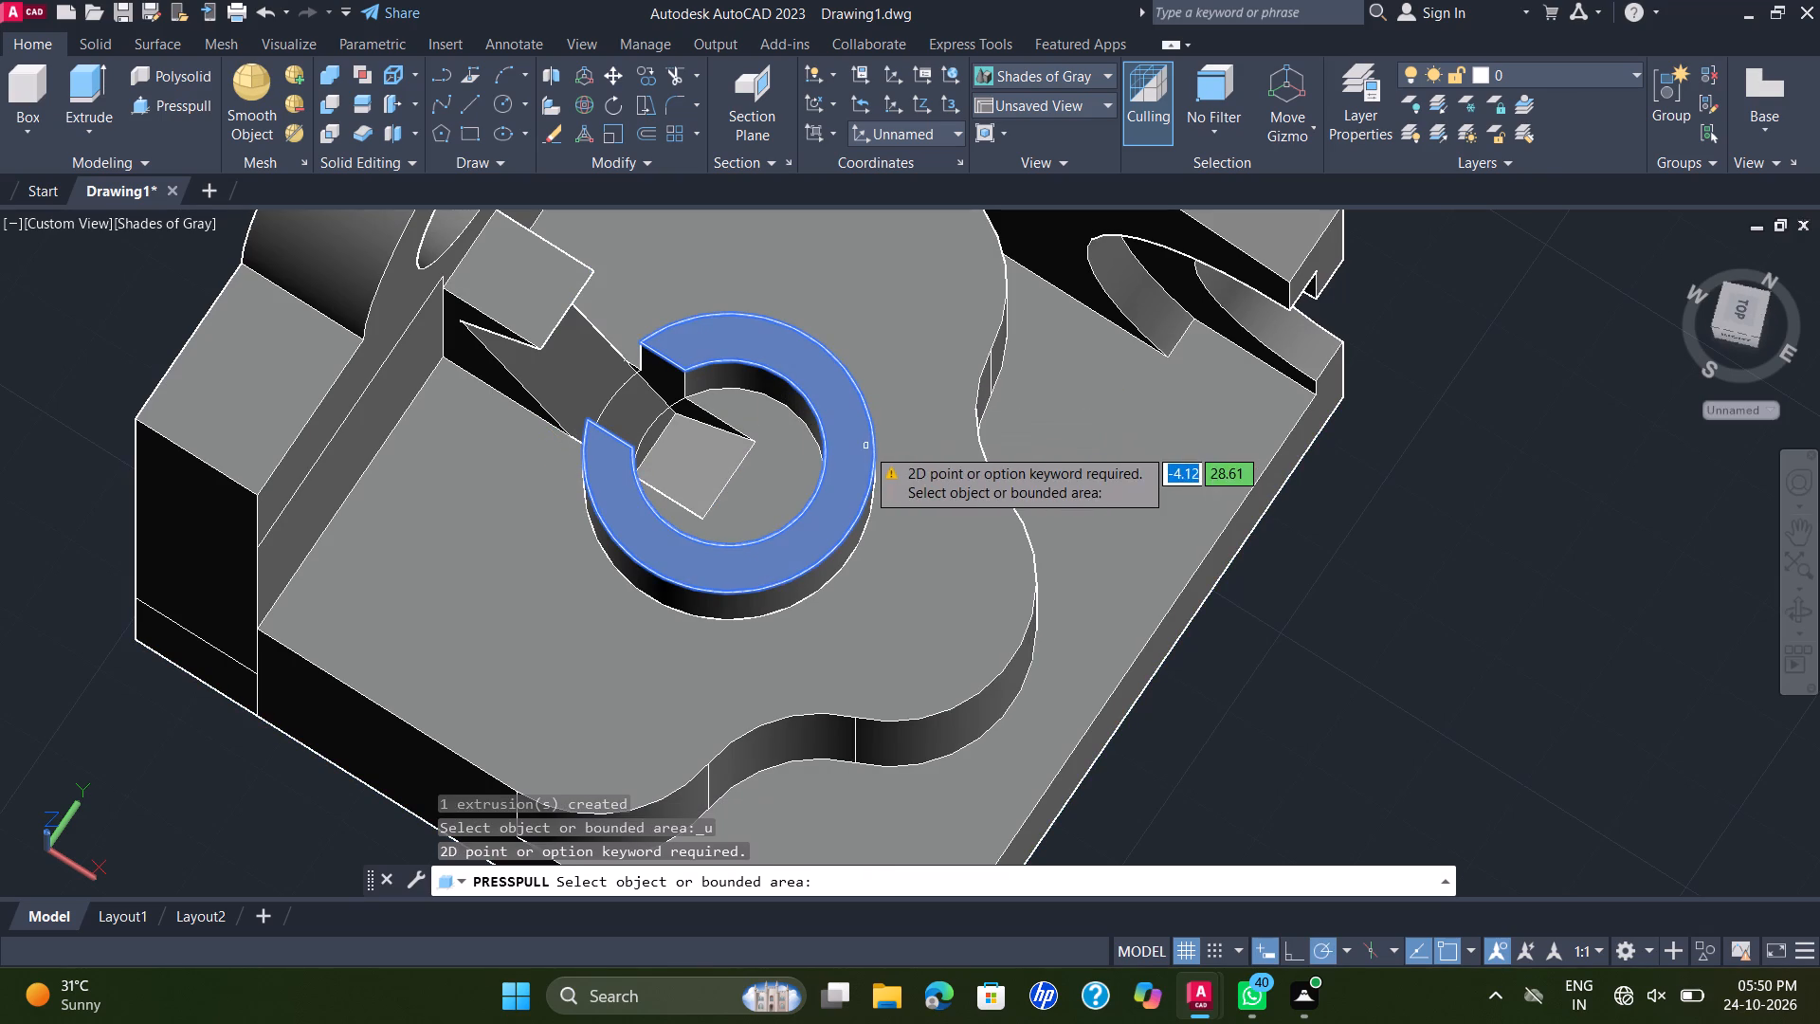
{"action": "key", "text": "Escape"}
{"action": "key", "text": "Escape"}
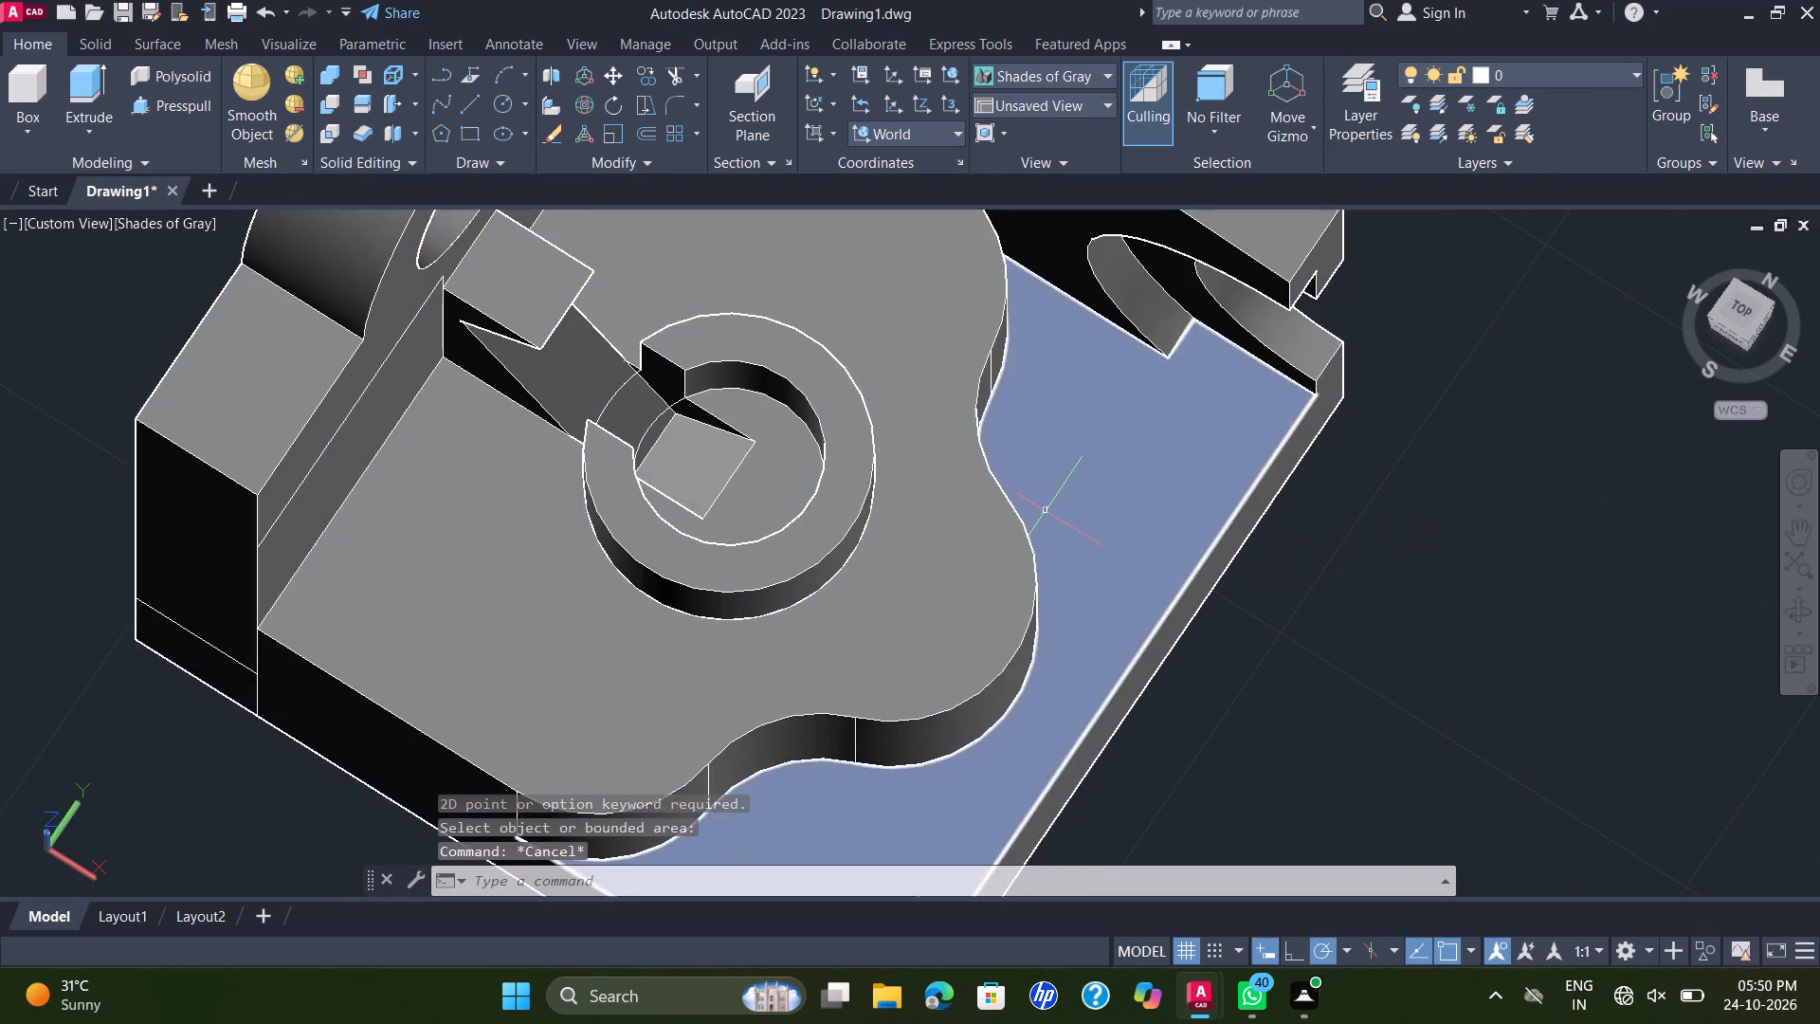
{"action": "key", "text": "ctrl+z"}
Examine from several angles where the wedge rib runs into the ring boss and its bore.
{"action": "middle_click_drag", "start_coordinate": [1011, 479], "coordinate": [975, 526], "text": "shift"}
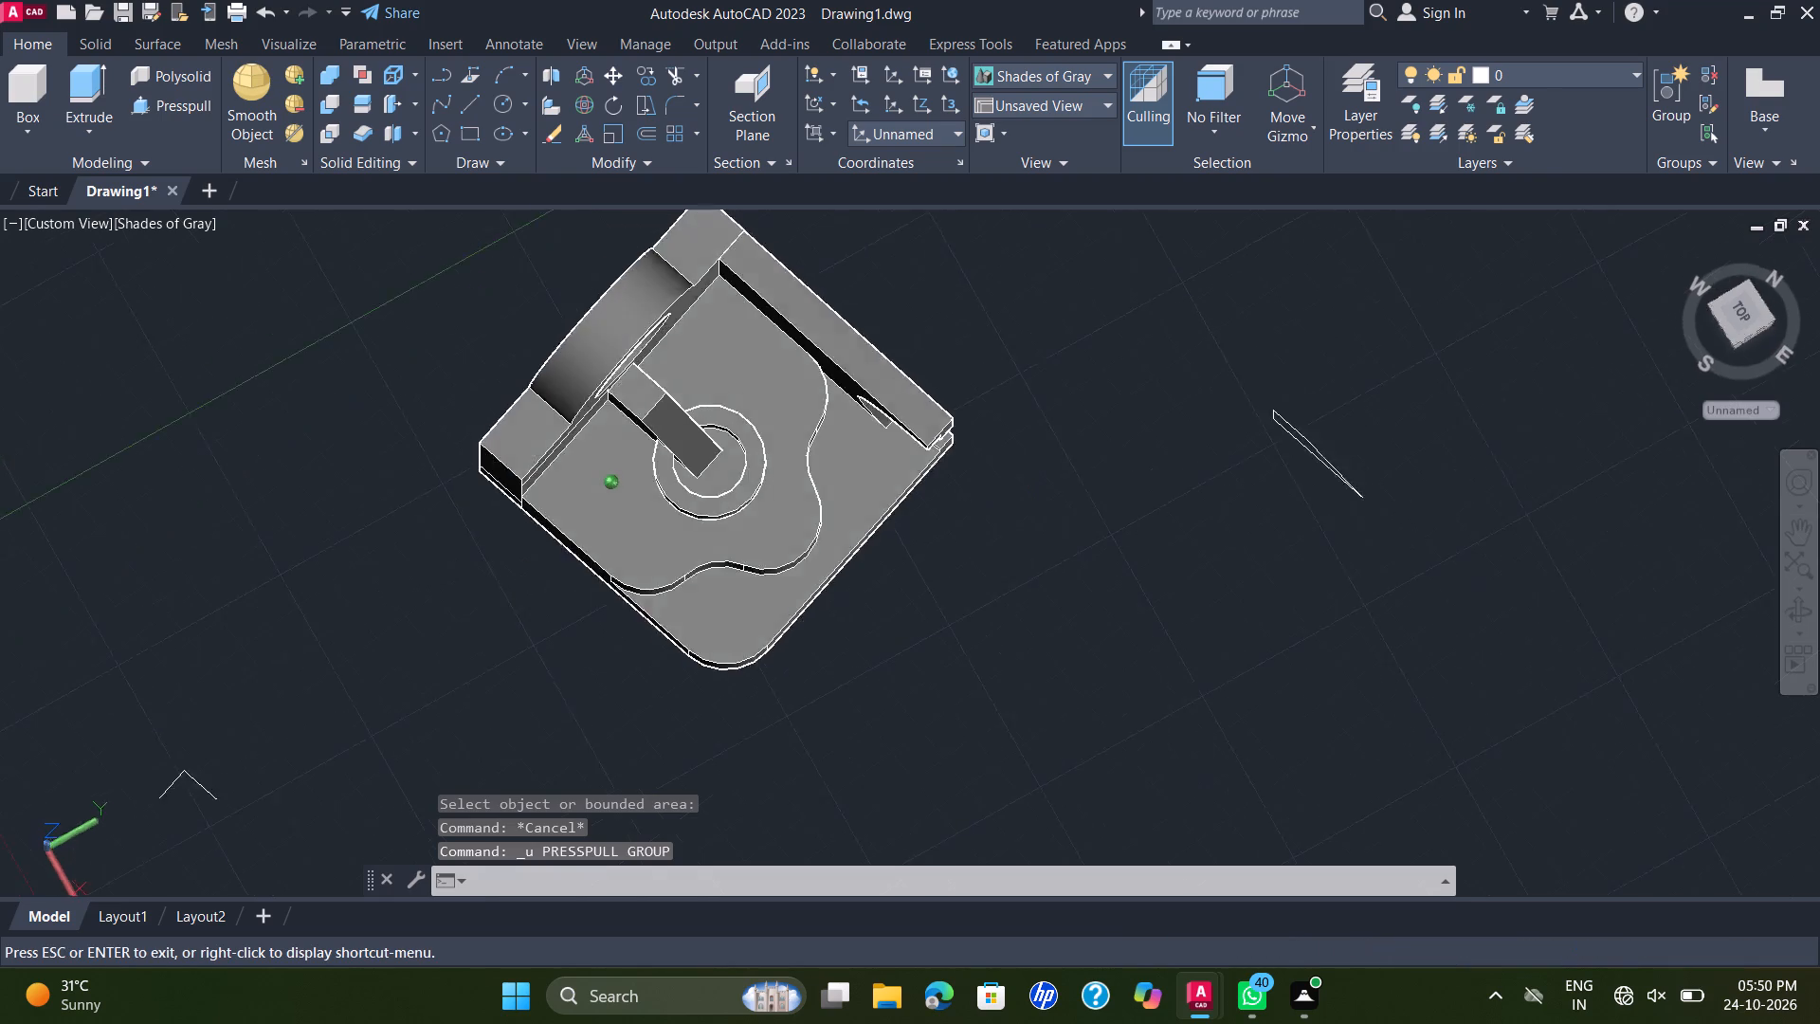
{"action": "middle_click_drag", "start_coordinate": [975, 526], "coordinate": [919, 323], "text": "shift"}
{"action": "middle_click_drag", "start_coordinate": [974, 336], "coordinate": [1049, 360]}
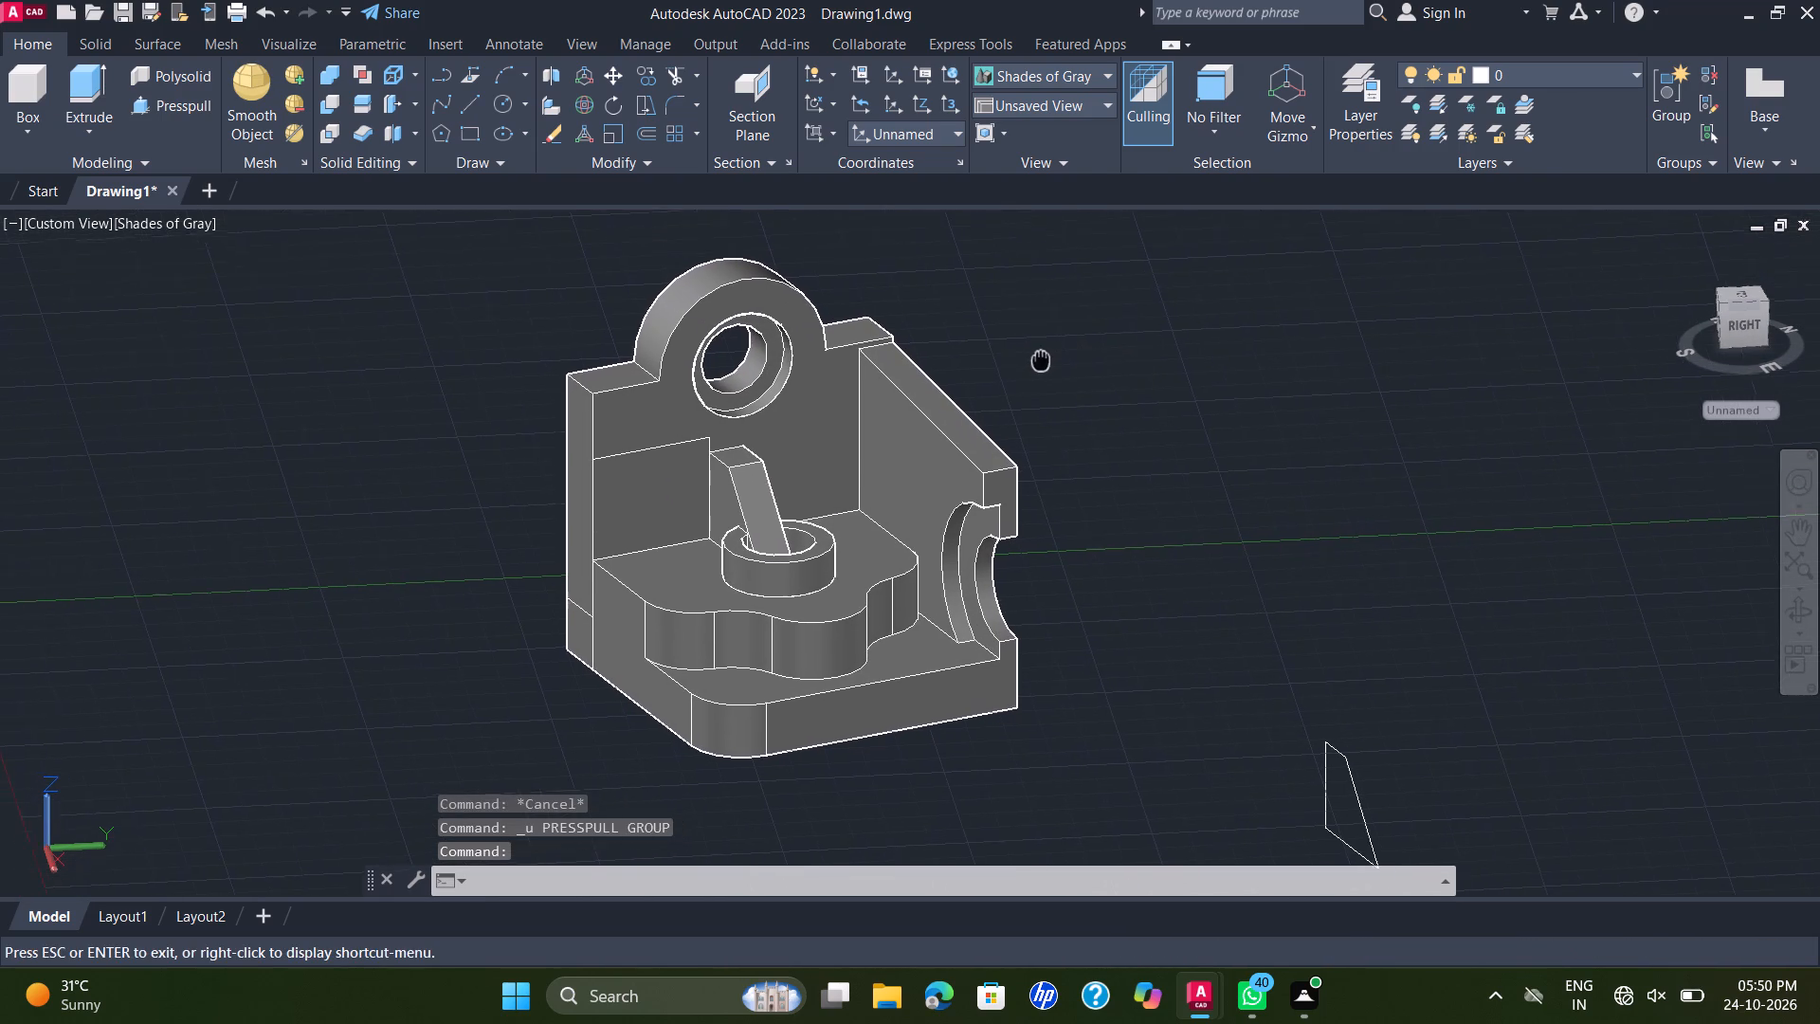
{"action": "middle_click_drag", "start_coordinate": [1049, 360], "coordinate": [1050, 360]}
{"action": "middle_click_drag", "start_coordinate": [1071, 411], "coordinate": [1203, 466], "text": "shift"}
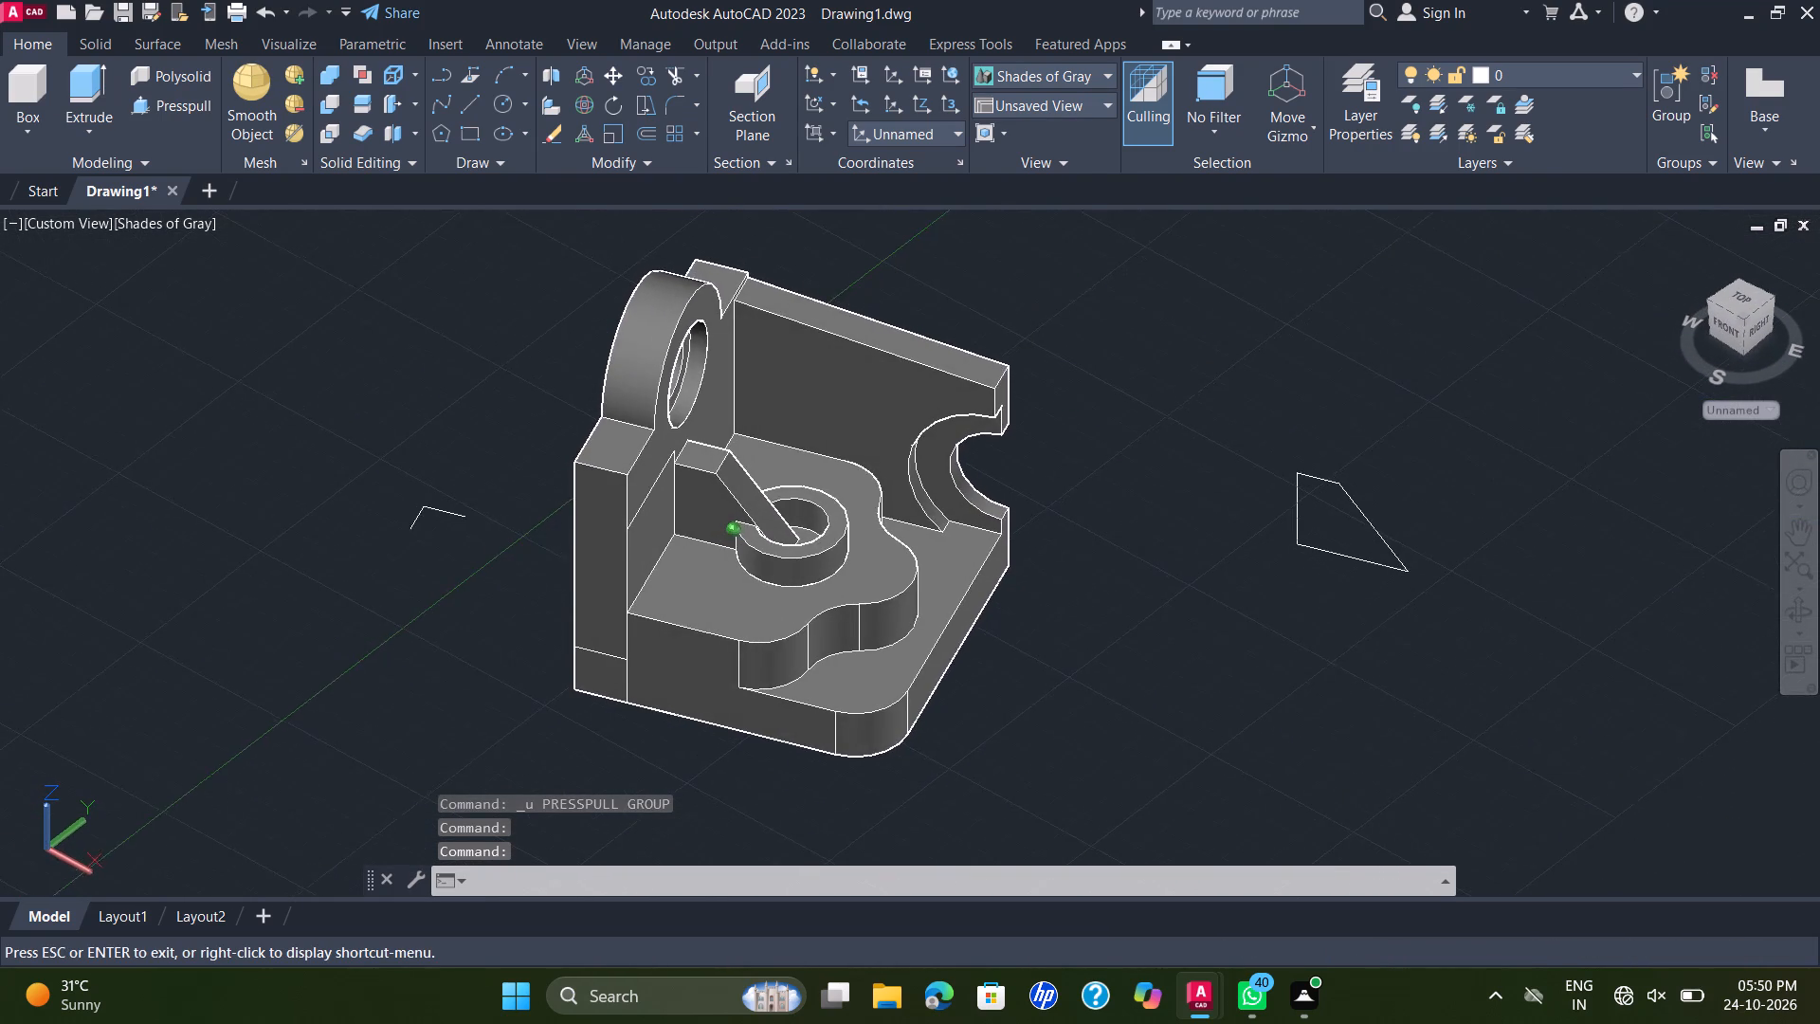
{"action": "middle_click_drag", "start_coordinate": [1203, 466], "coordinate": [1206, 465], "text": "shift"}
{"action": "scroll", "coordinate": [806, 500], "scroll_direction": "up", "scroll_amount": 2}
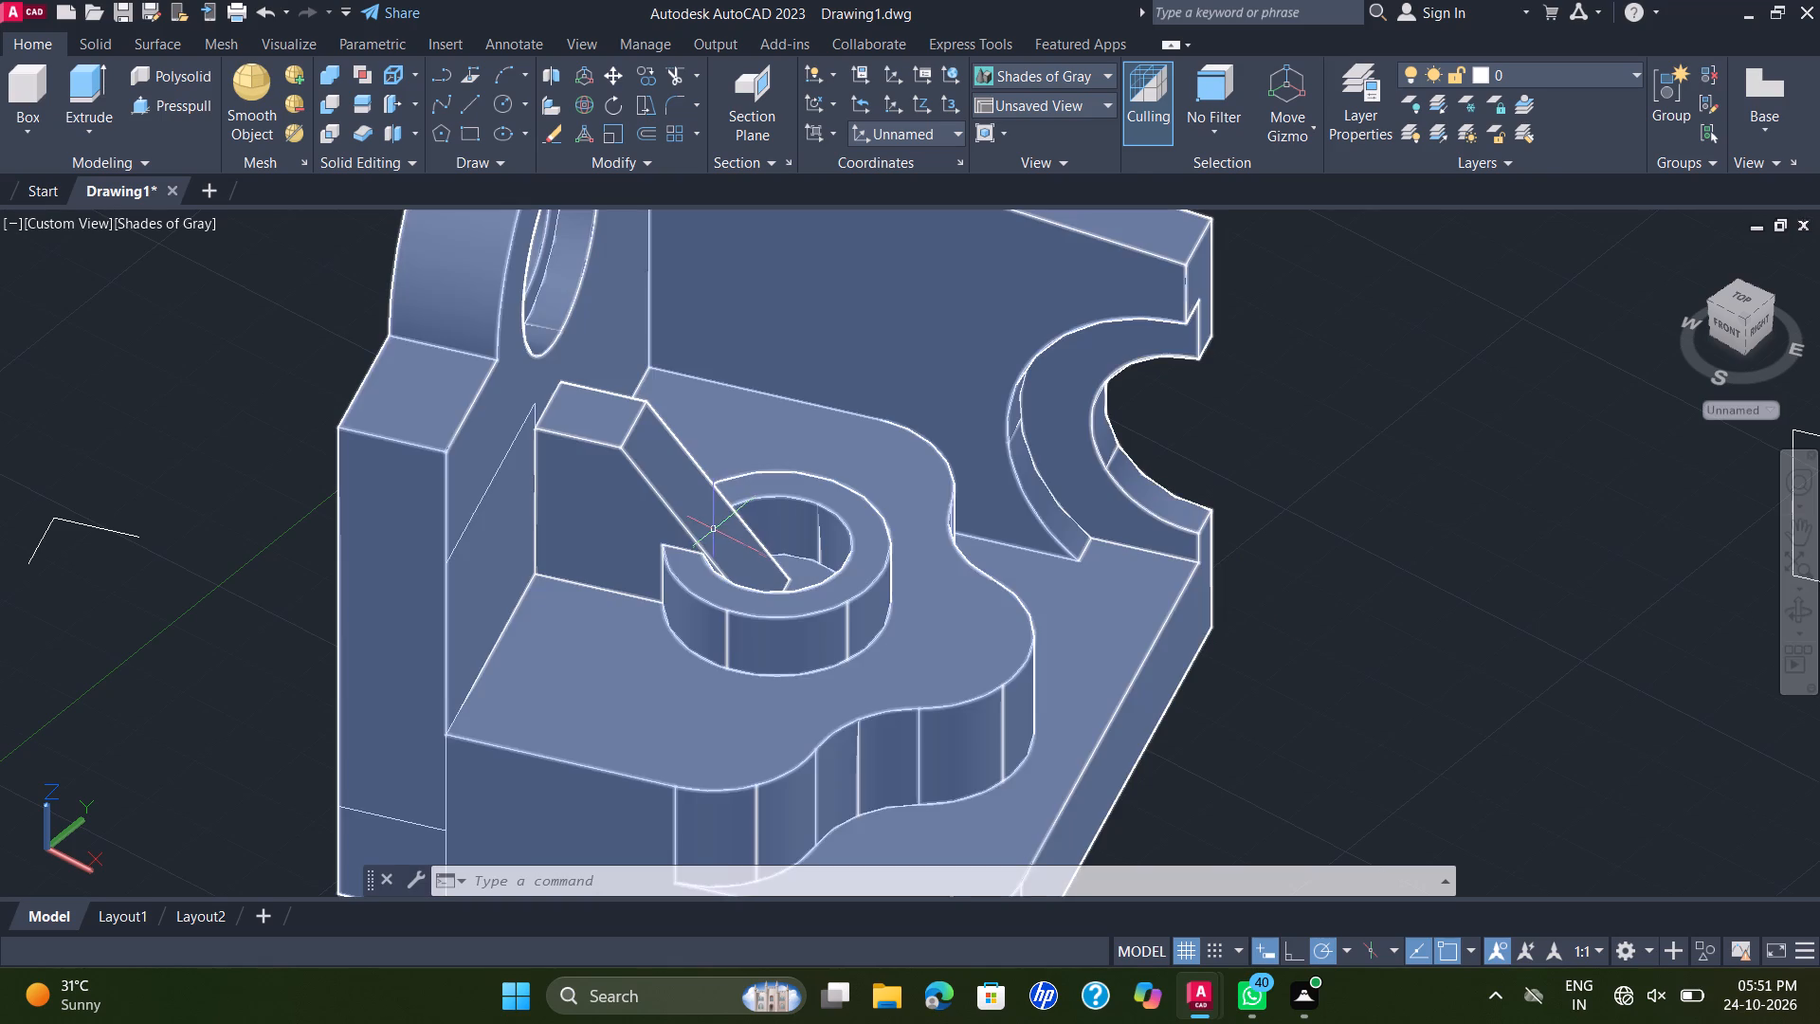
{"action": "scroll", "coordinate": [702, 519], "scroll_direction": "down", "scroll_amount": 1}
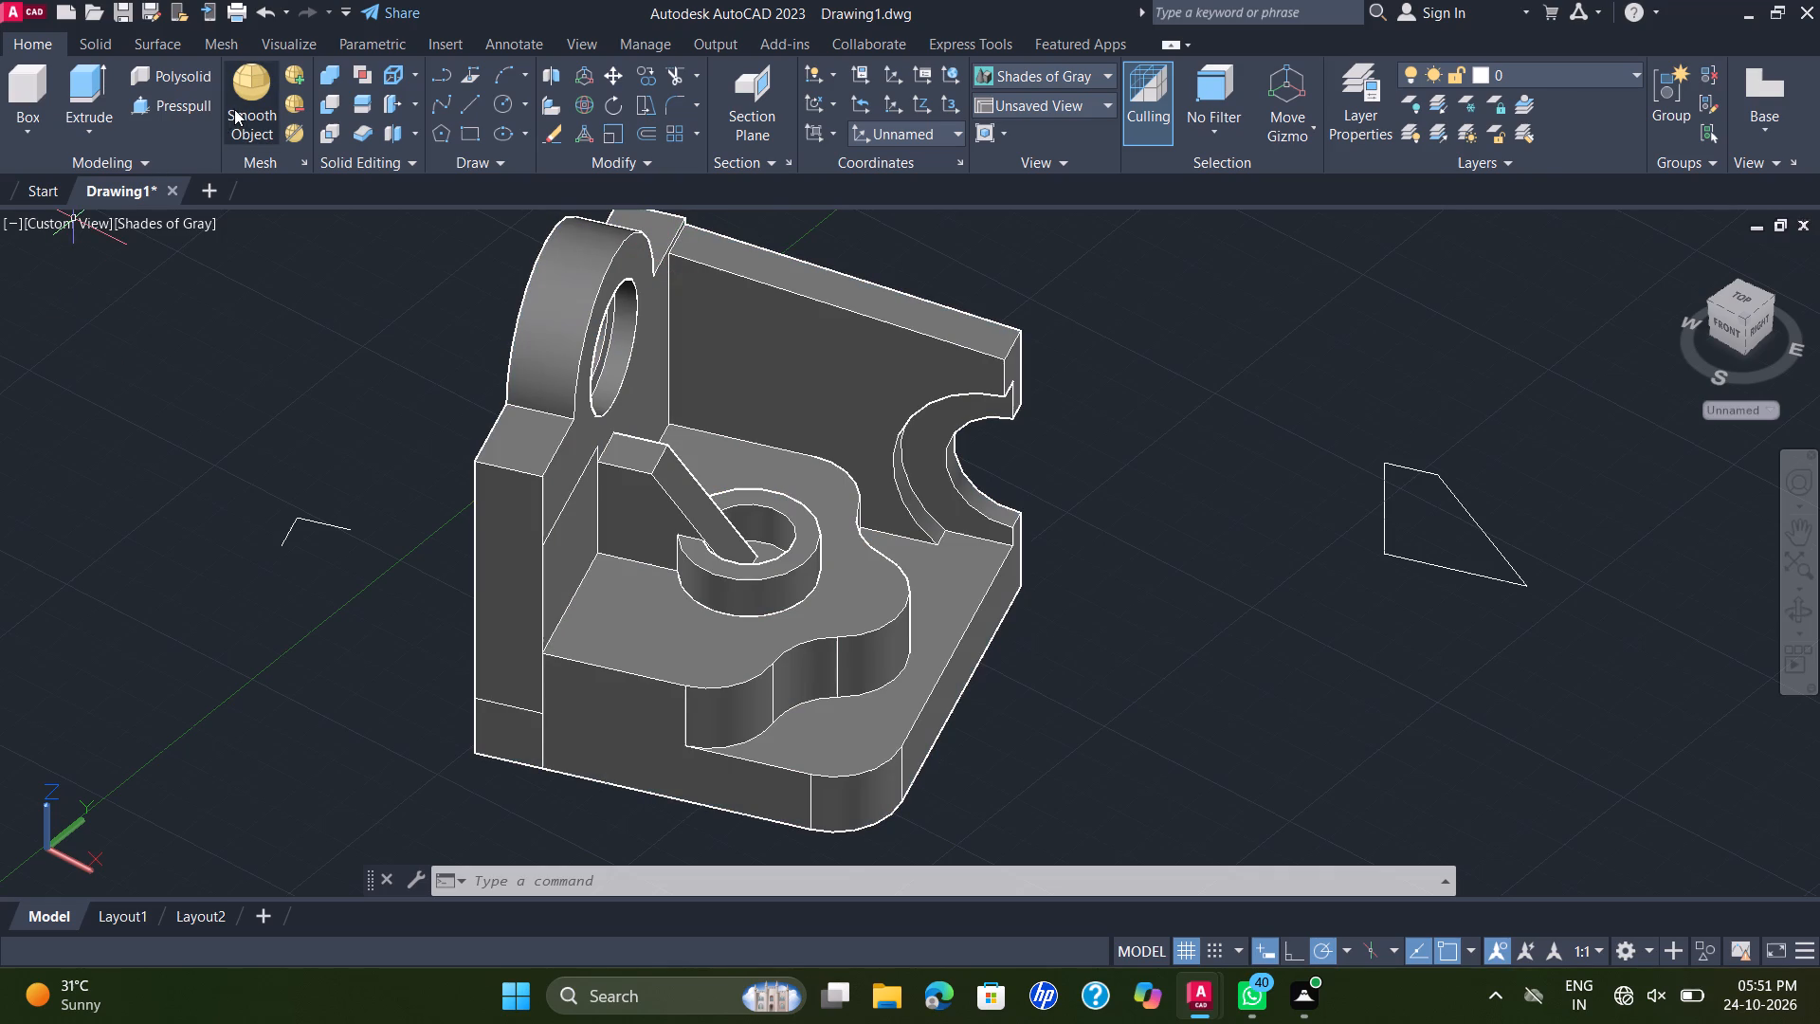
{"action": "left_click", "coordinate": [159, 98]}
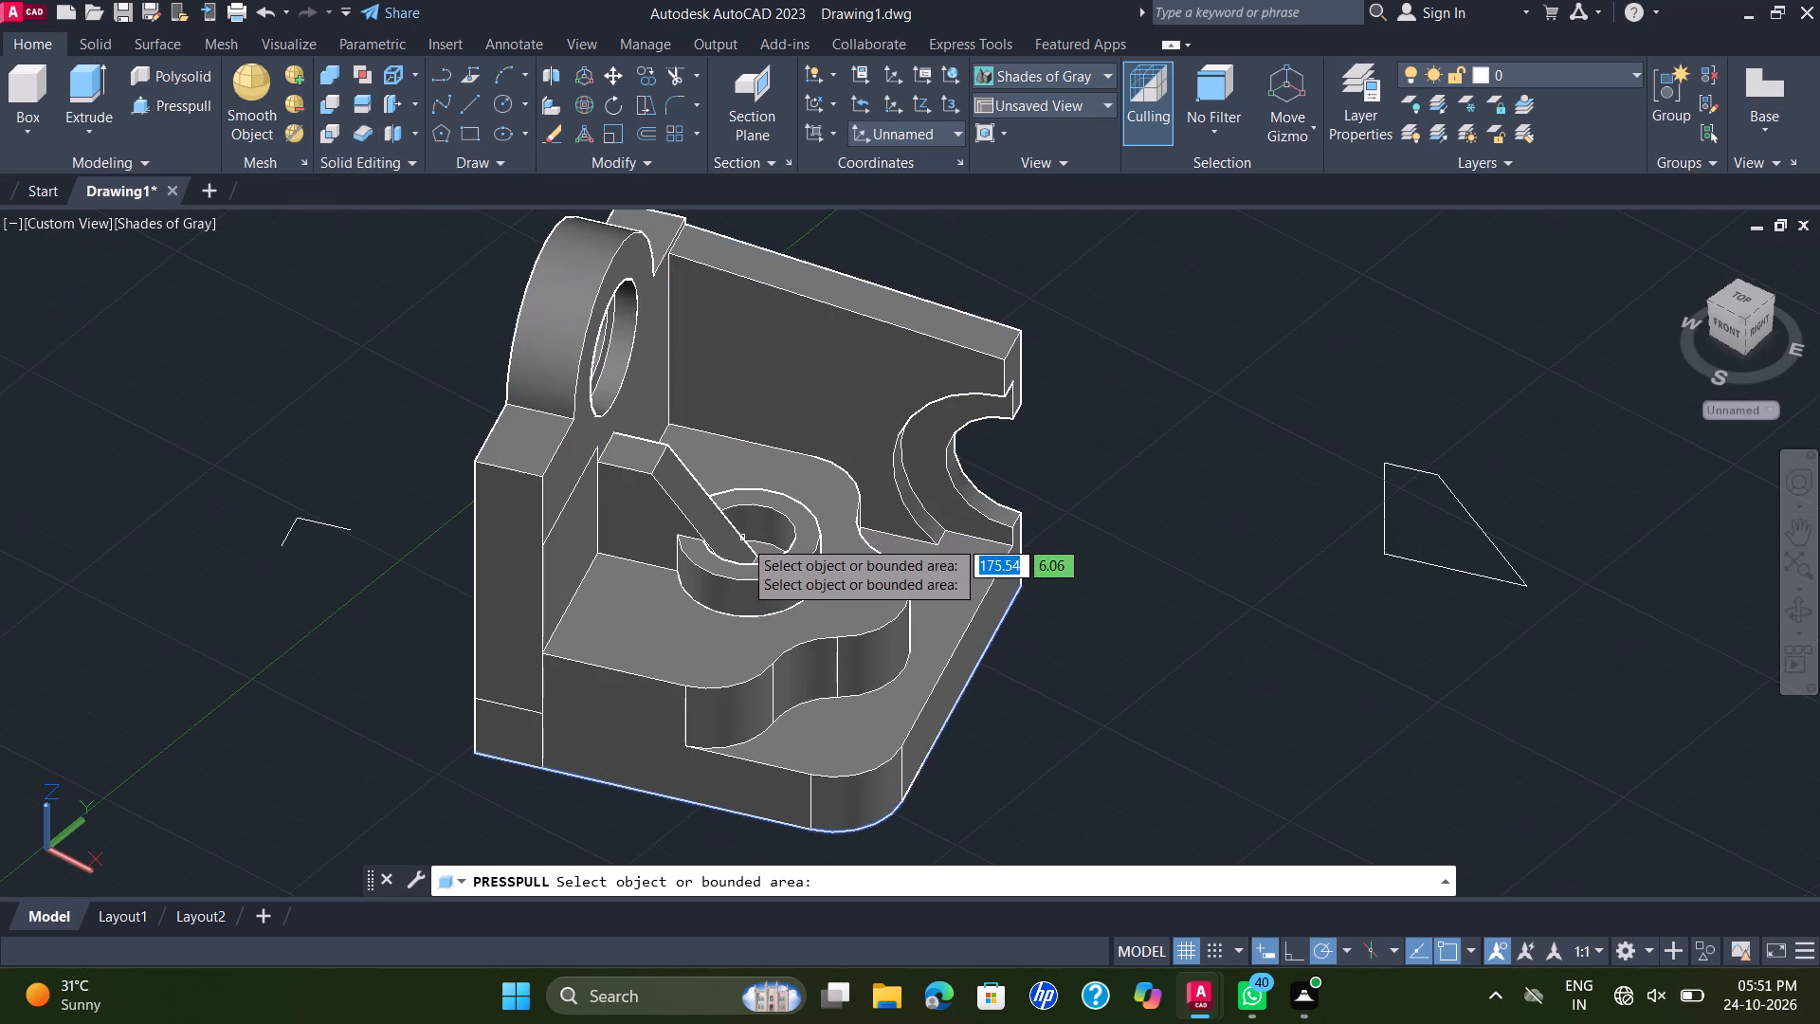
{"action": "key", "text": "Escape"}
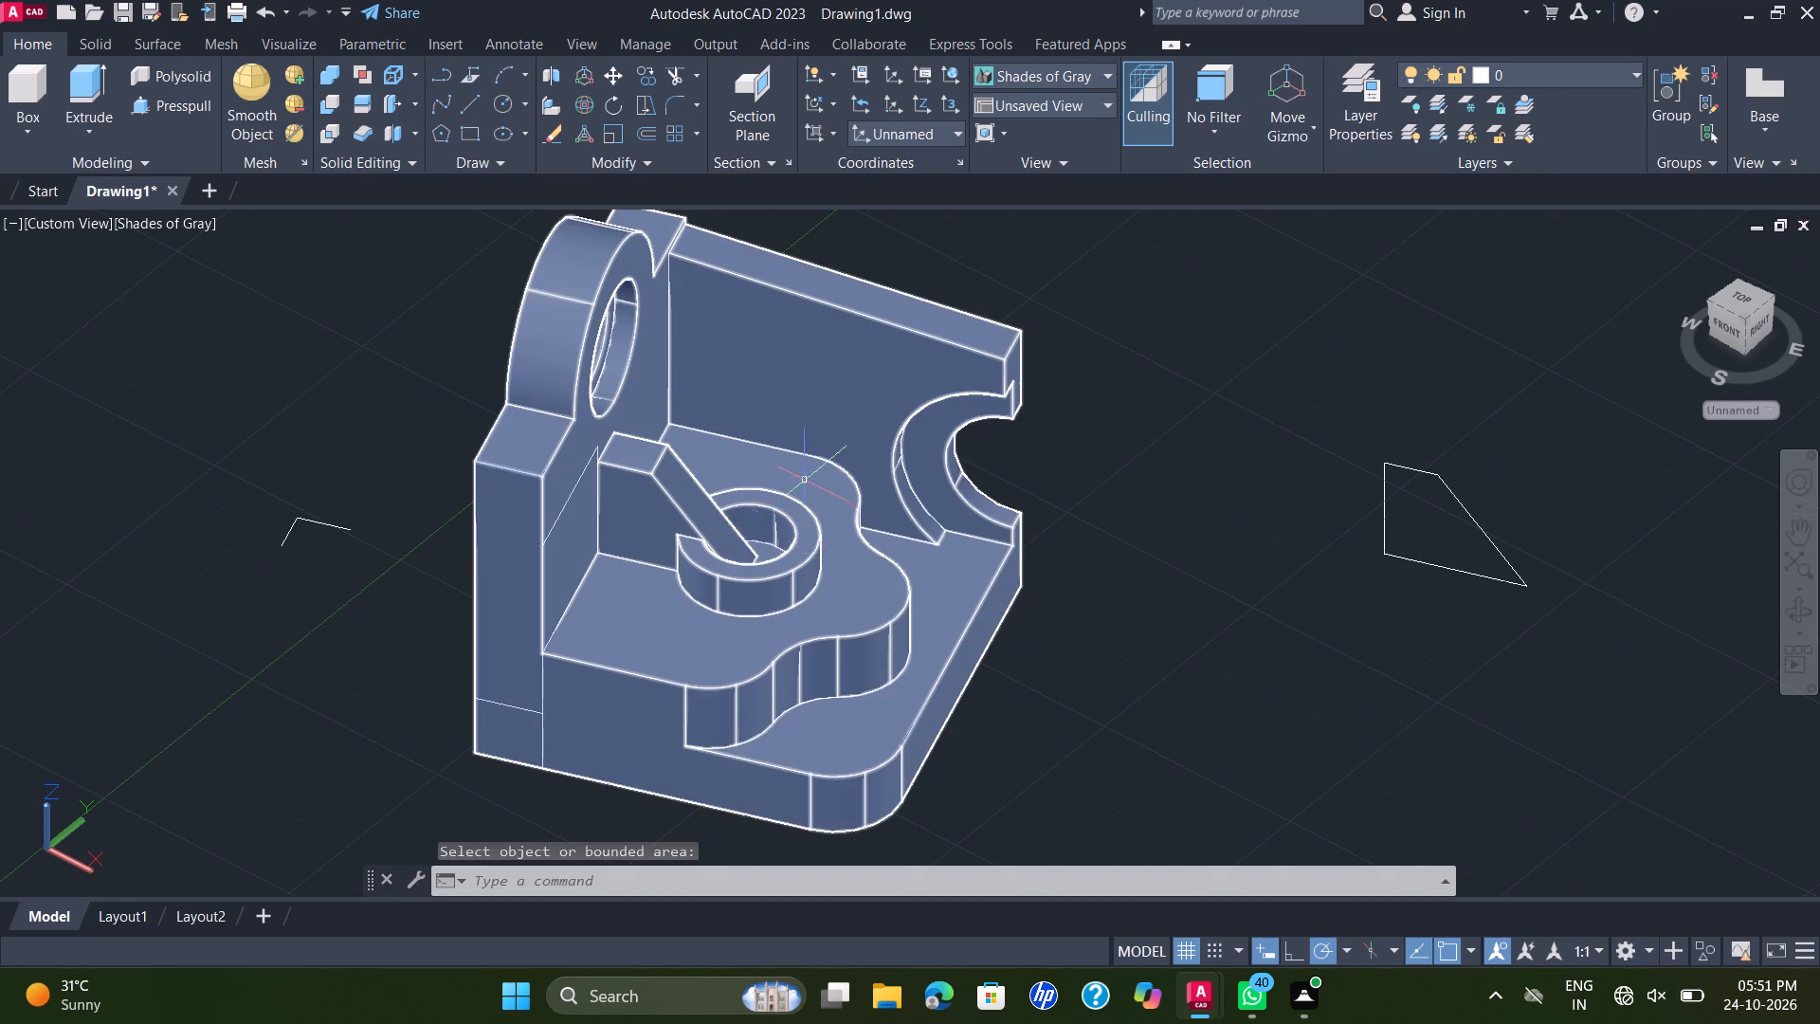
Draw a circle of diameter 30 centred on the ring boss.
{"action": "scroll", "coordinate": [809, 444], "scroll_direction": "down", "scroll_amount": 3}
{"action": "scroll", "coordinate": [865, 454], "scroll_direction": "up", "scroll_amount": 2}
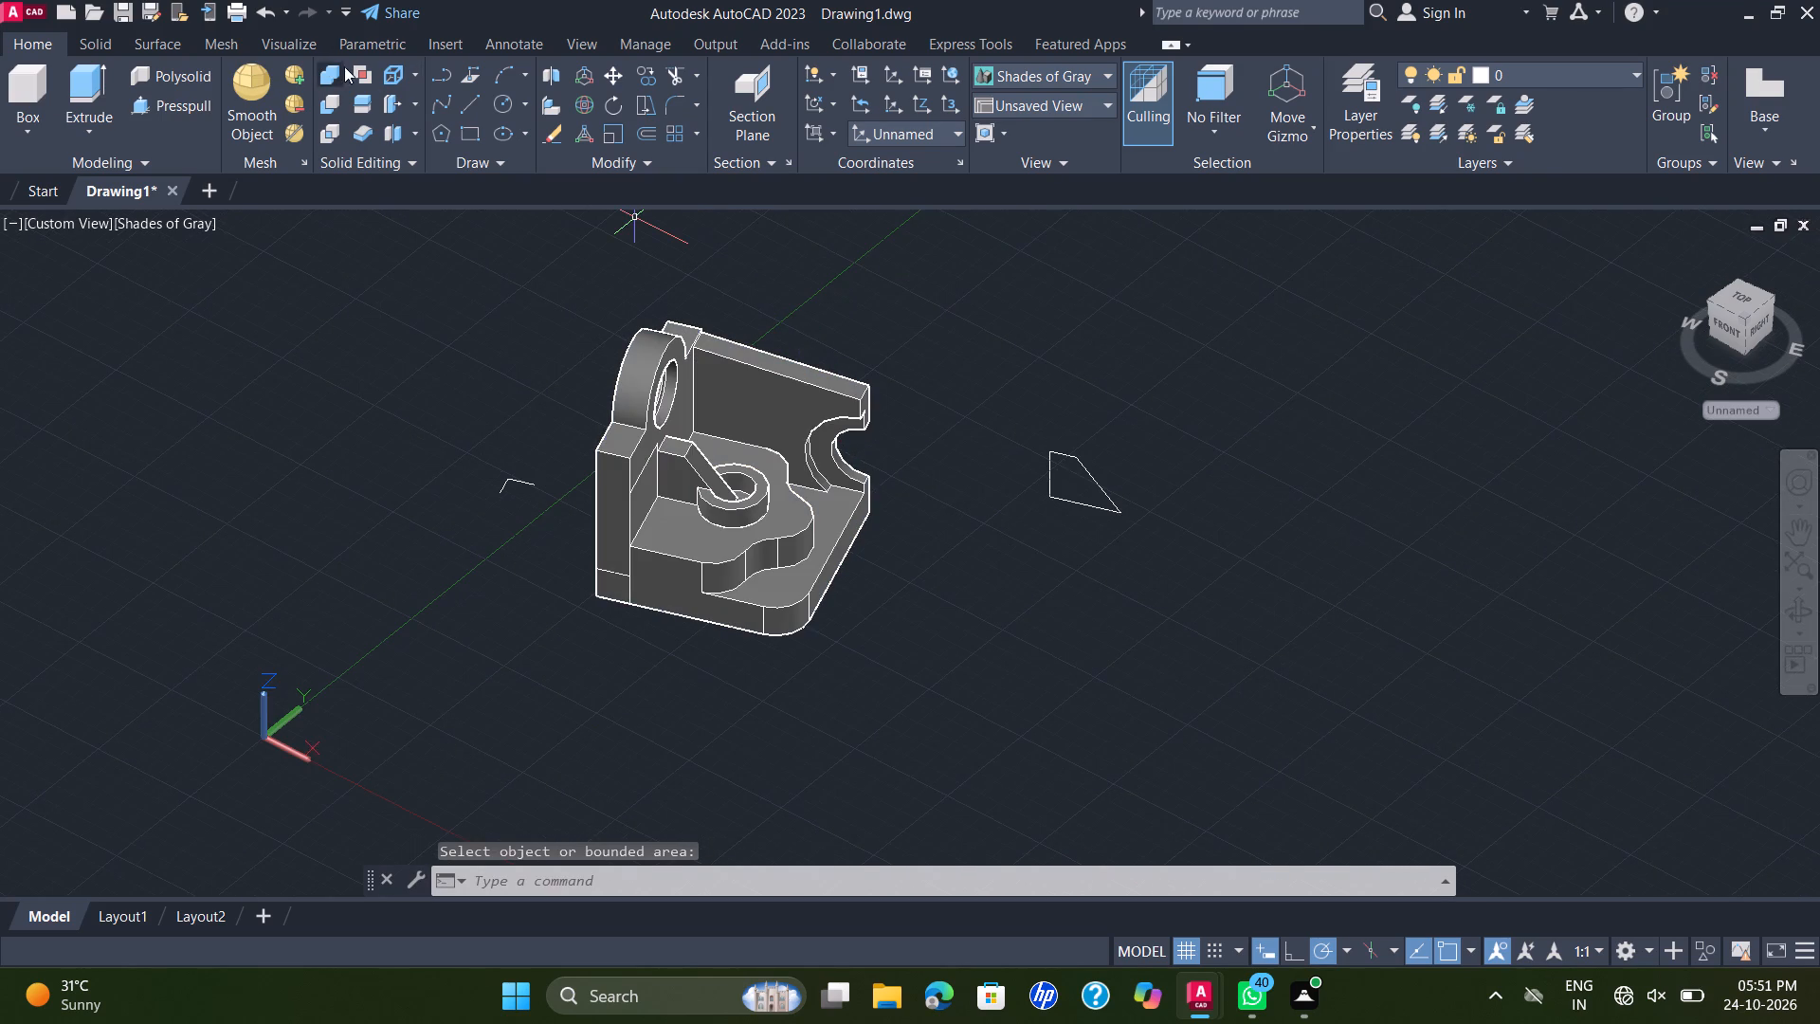
{"action": "scroll", "coordinate": [493, 101], "scroll_direction": "up", "scroll_amount": 1}
{"action": "left_click", "coordinate": [500, 101]}
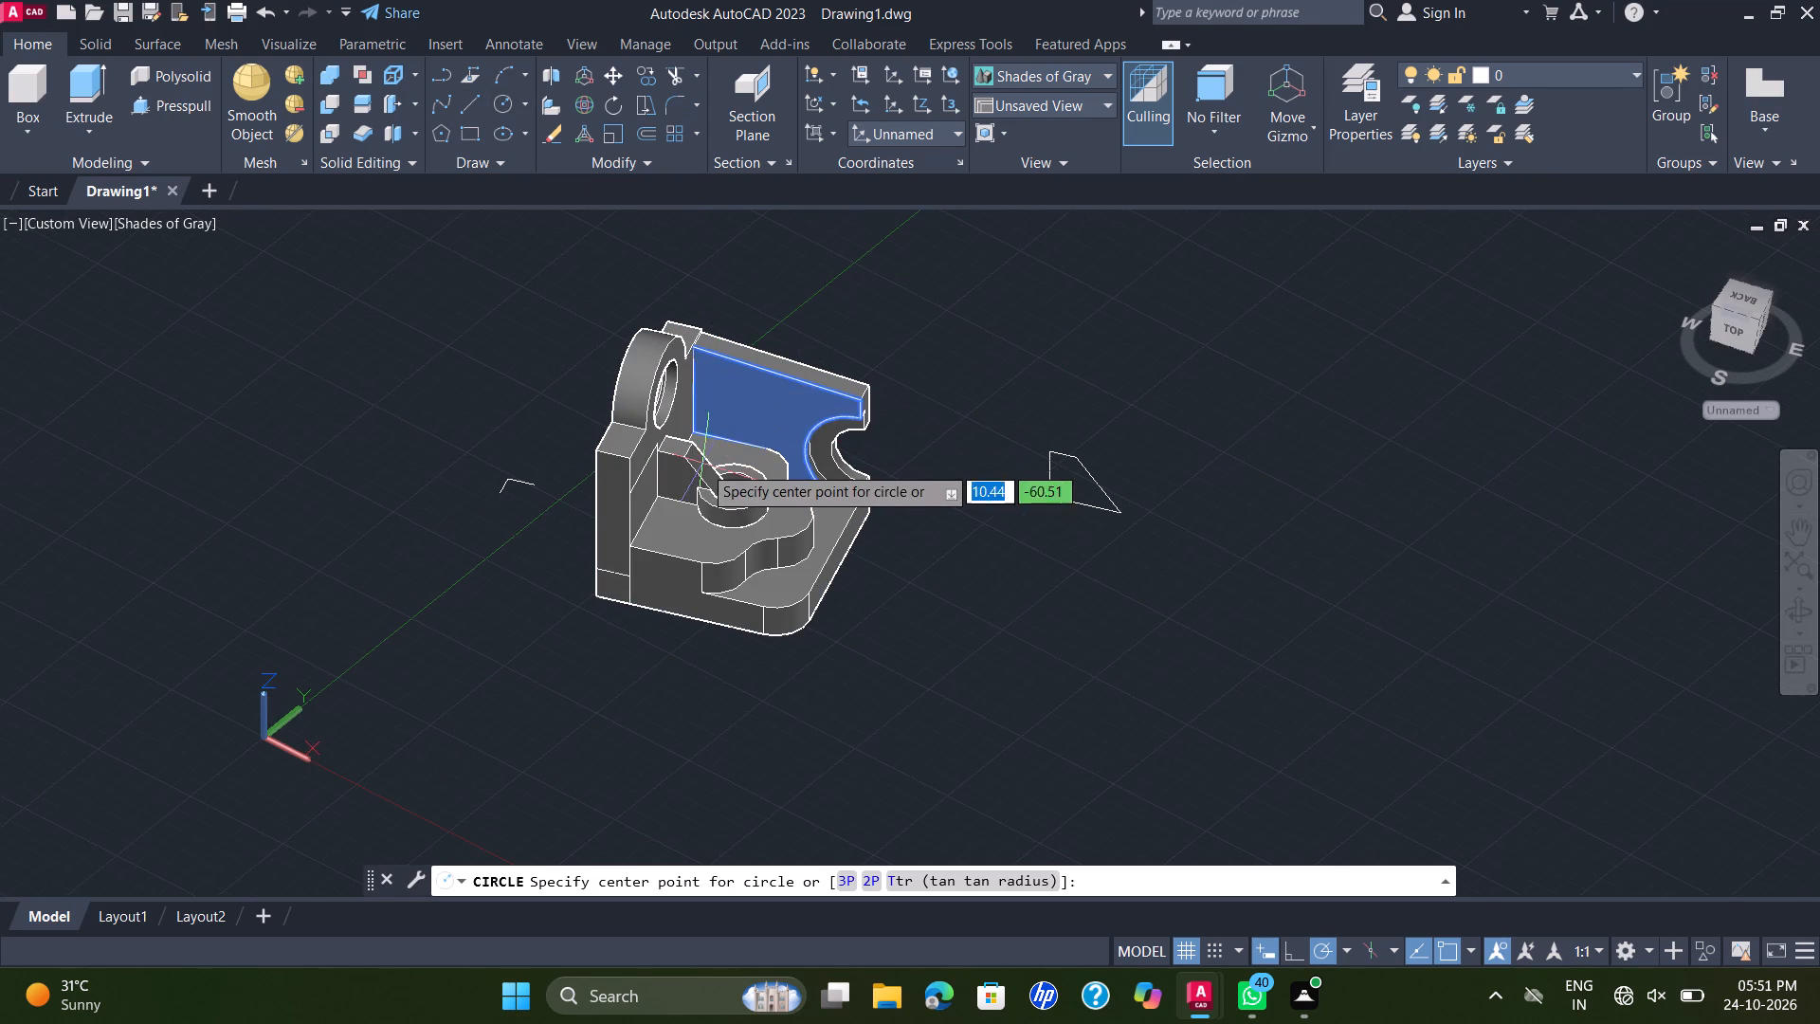
{"action": "left_click", "coordinate": [735, 488]}
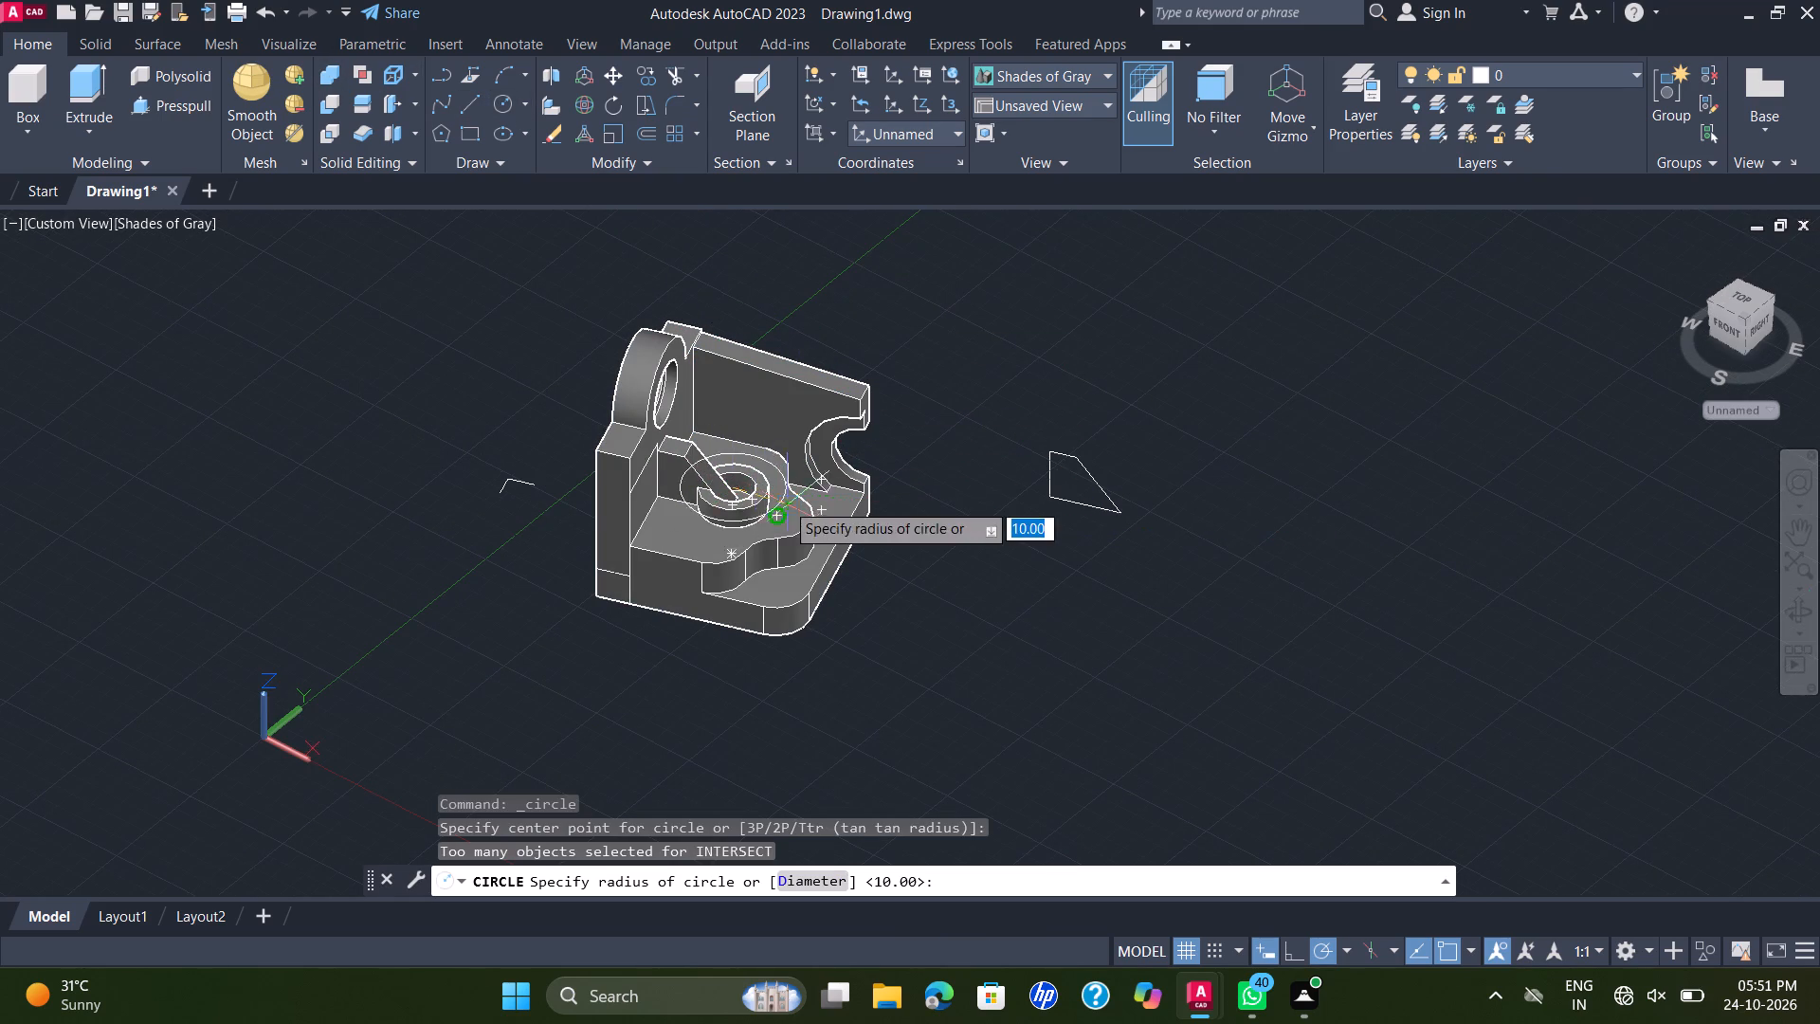
{"action": "scroll", "coordinate": [762, 484], "scroll_direction": "up", "scroll_amount": 3}
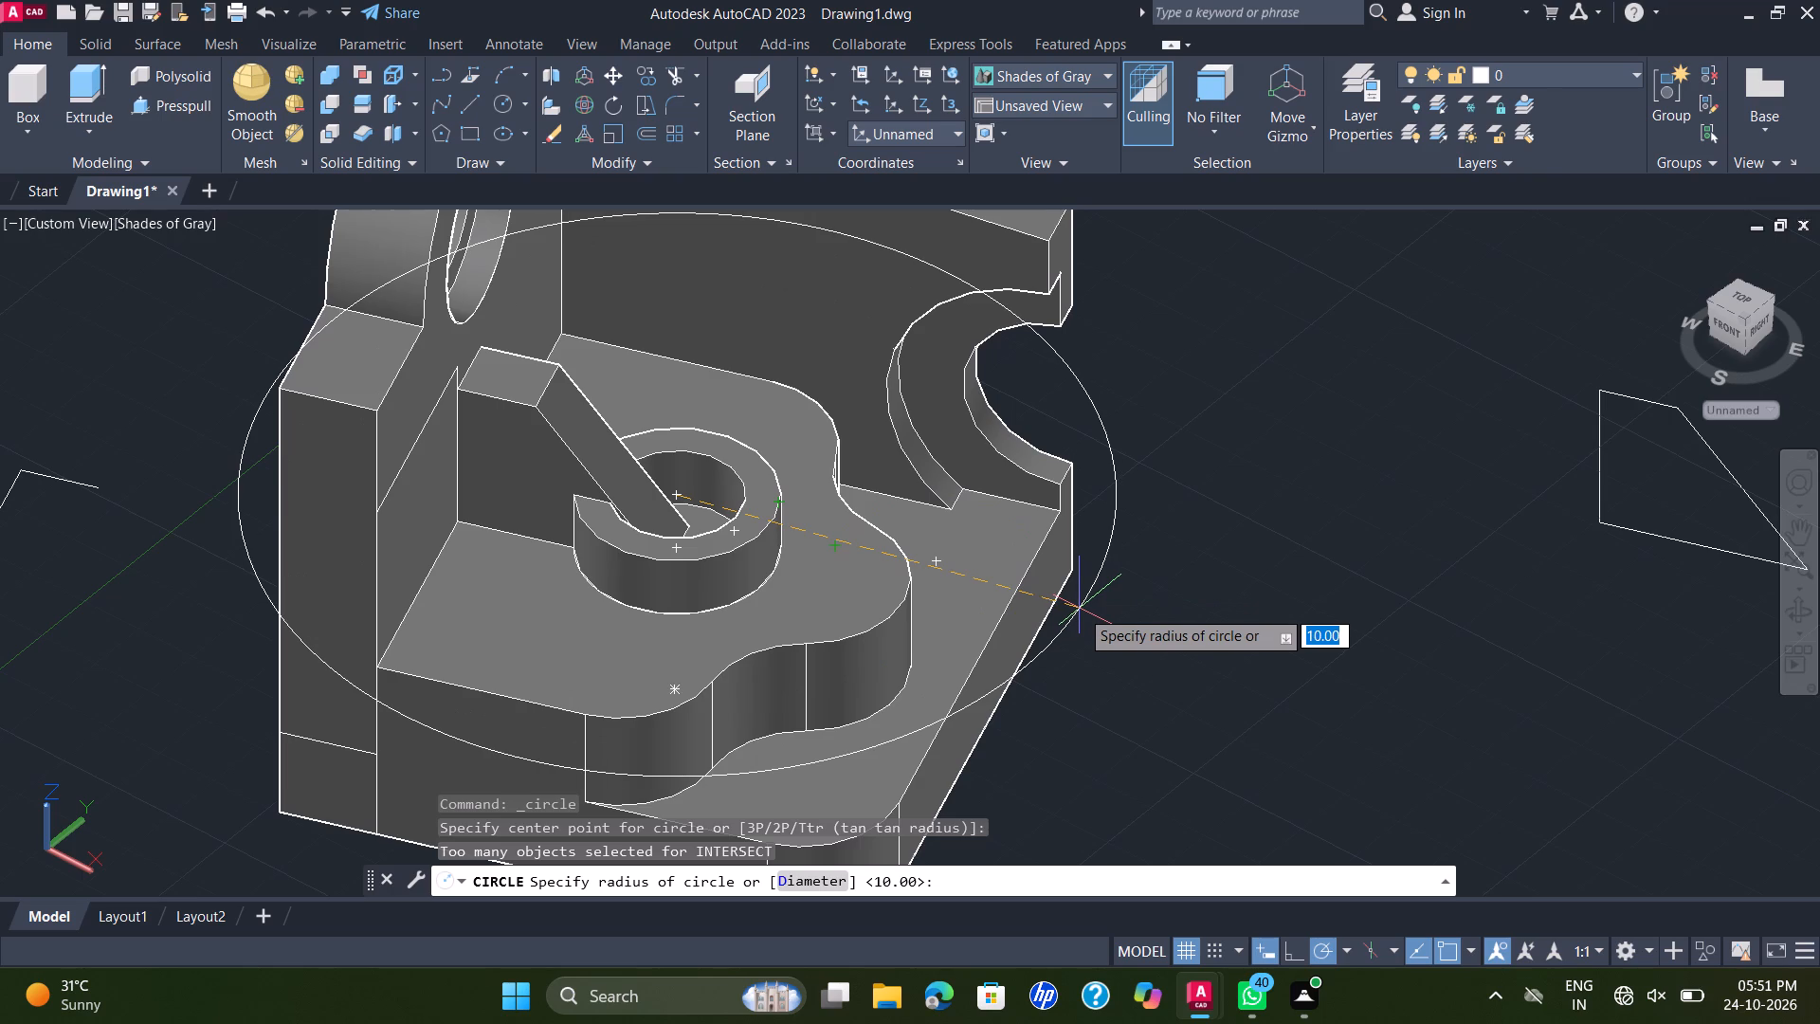
{"action": "key", "text": "d"}
{"action": "key", "text": "Return"}
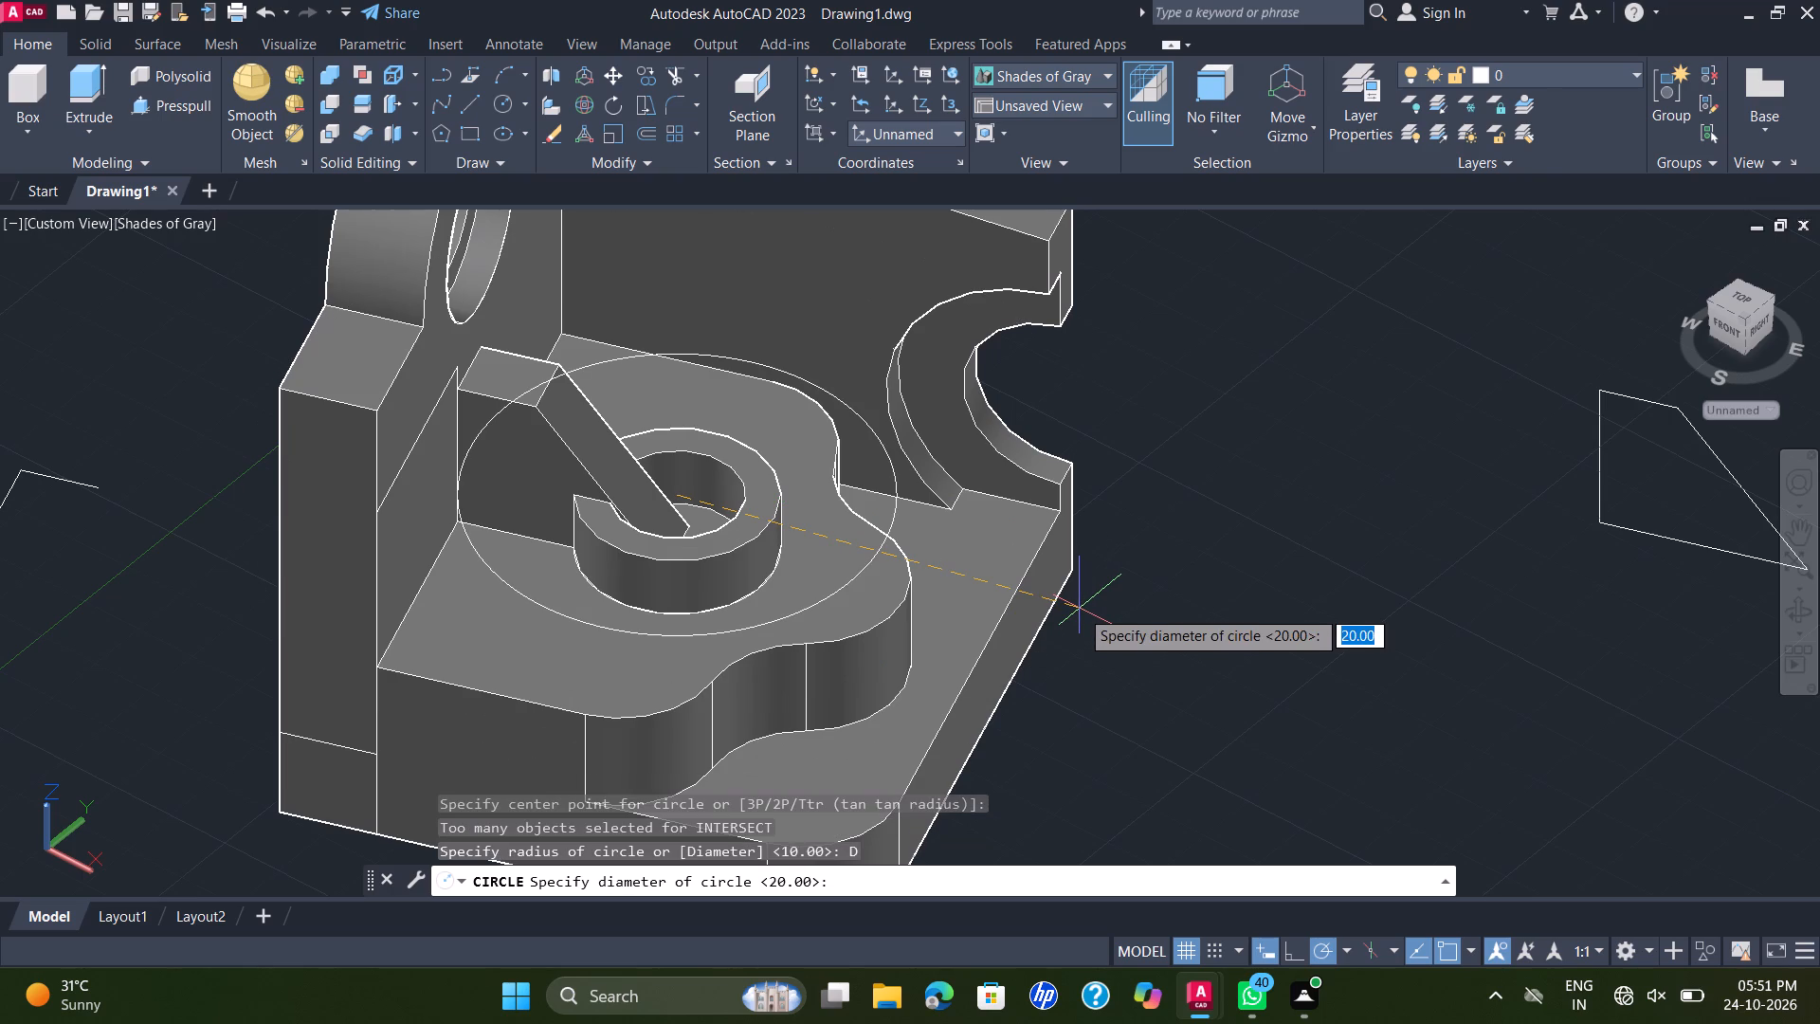
{"action": "type", "text": "30"}
{"action": "key", "text": "Return"}
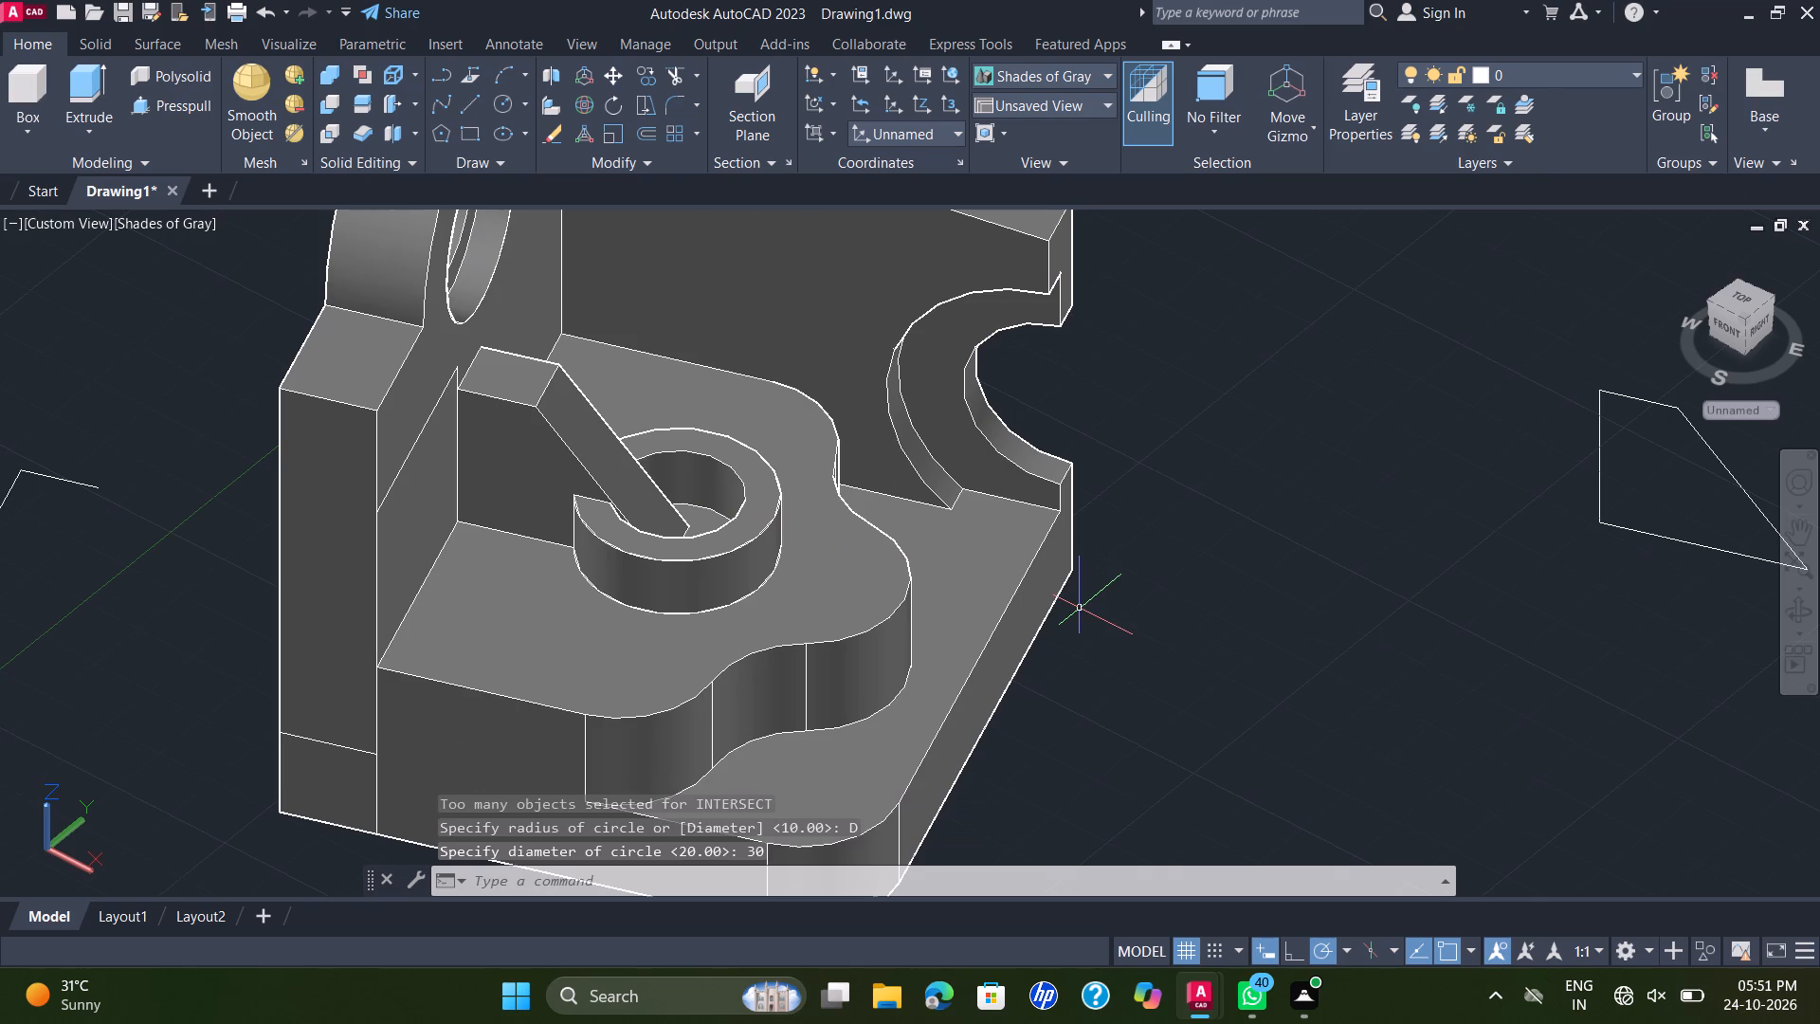
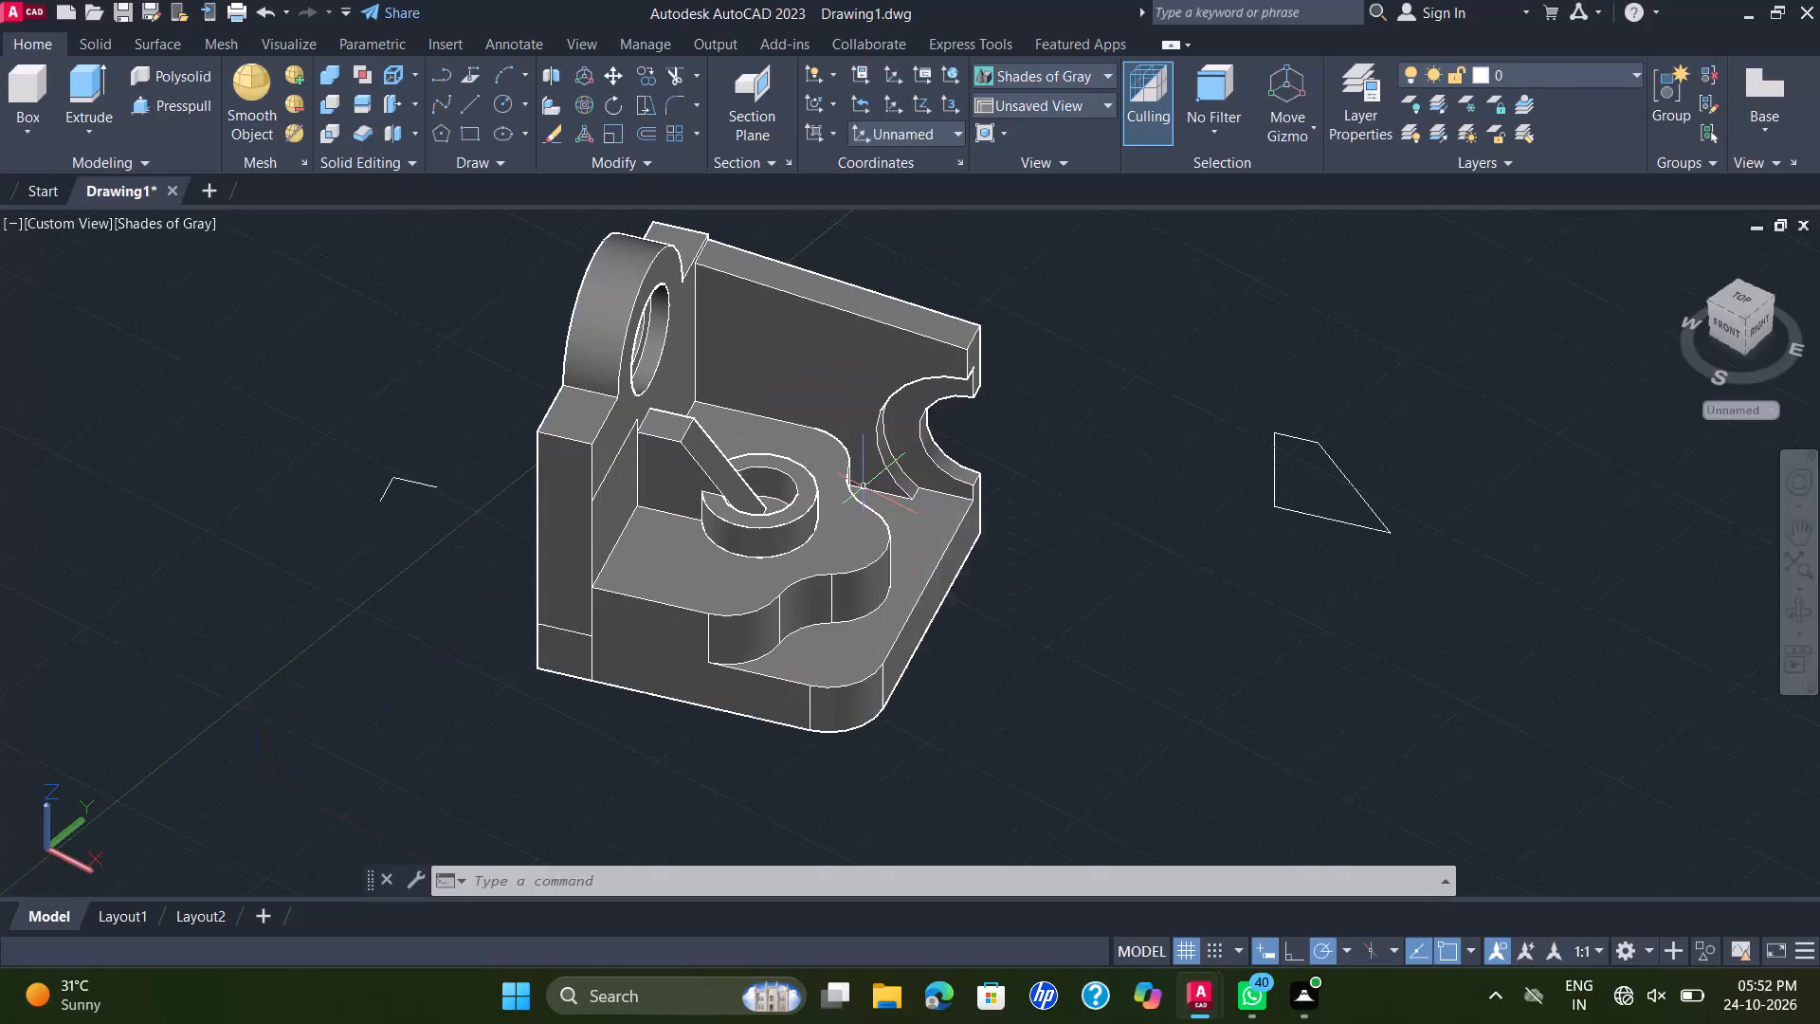
Press/pull the outer top circle of the ring boss upward to form a solid disc covering the slanted rib's end.
{"action": "scroll", "coordinate": [720, 495], "scroll_direction": "up", "scroll_amount": 3}
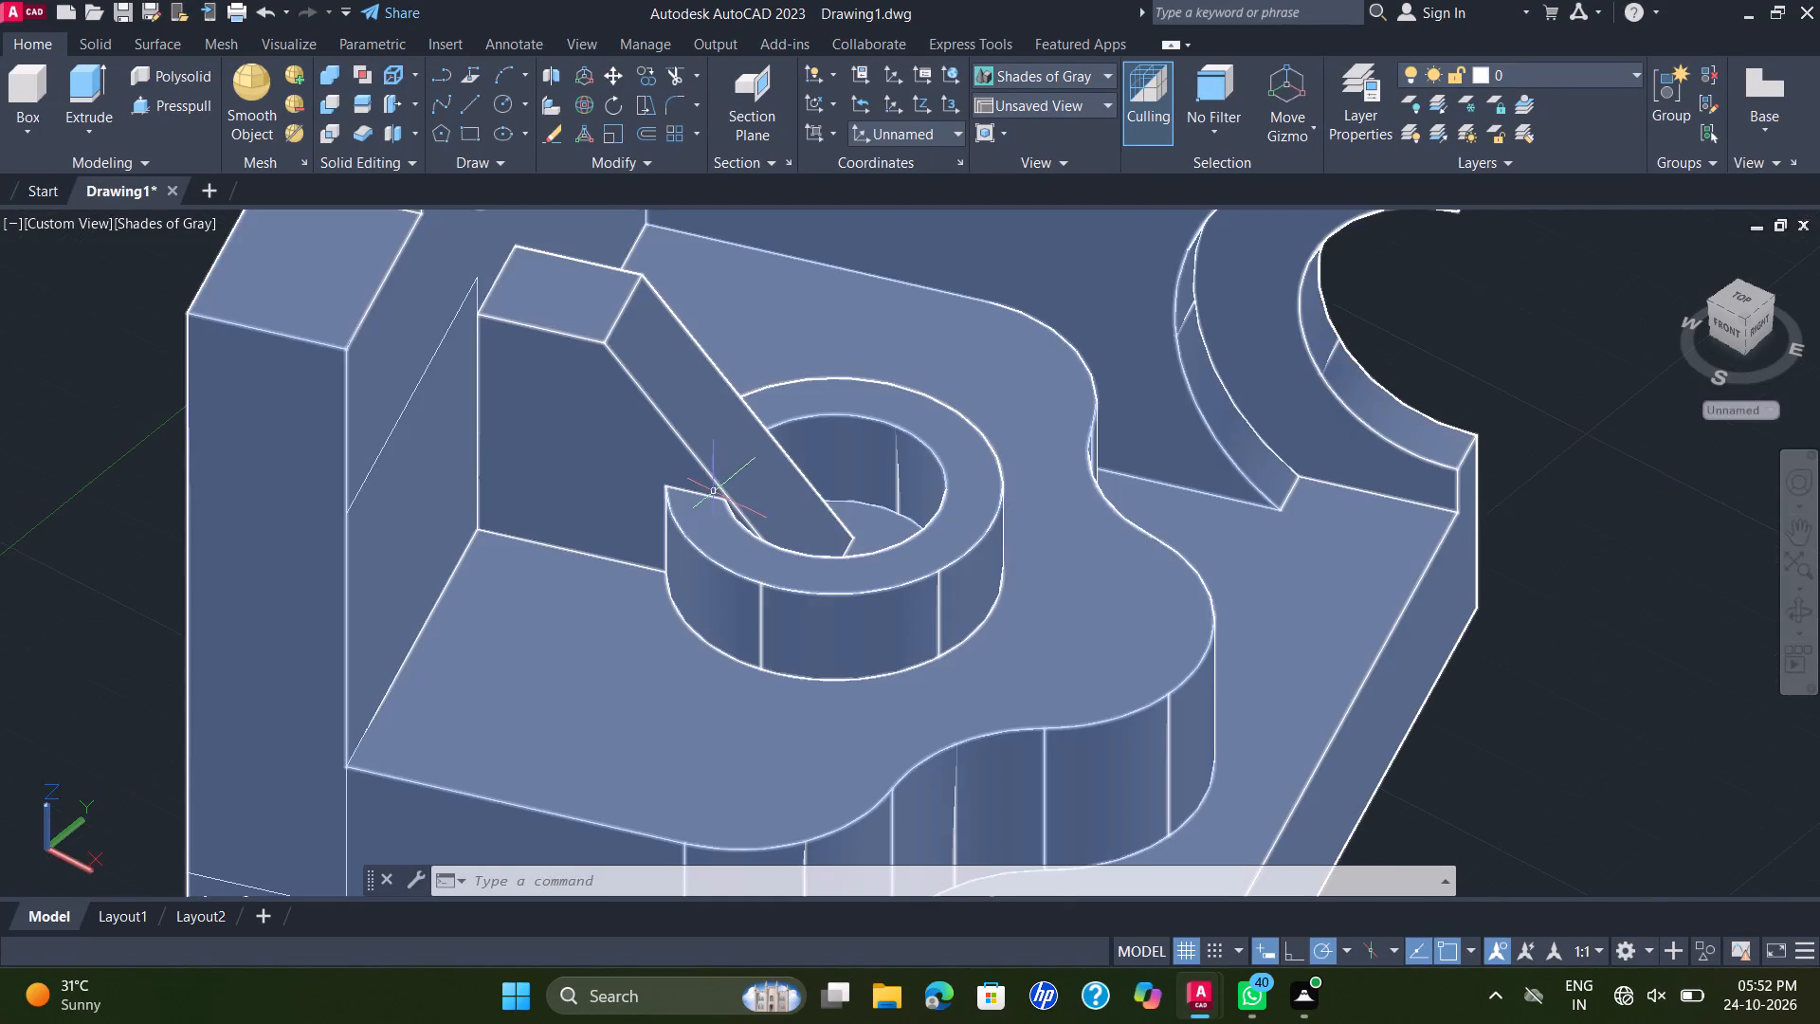
{"action": "scroll", "coordinate": [751, 514], "scroll_direction": "up", "scroll_amount": 1}
{"action": "scroll", "coordinate": [752, 515], "scroll_direction": "down", "scroll_amount": 3}
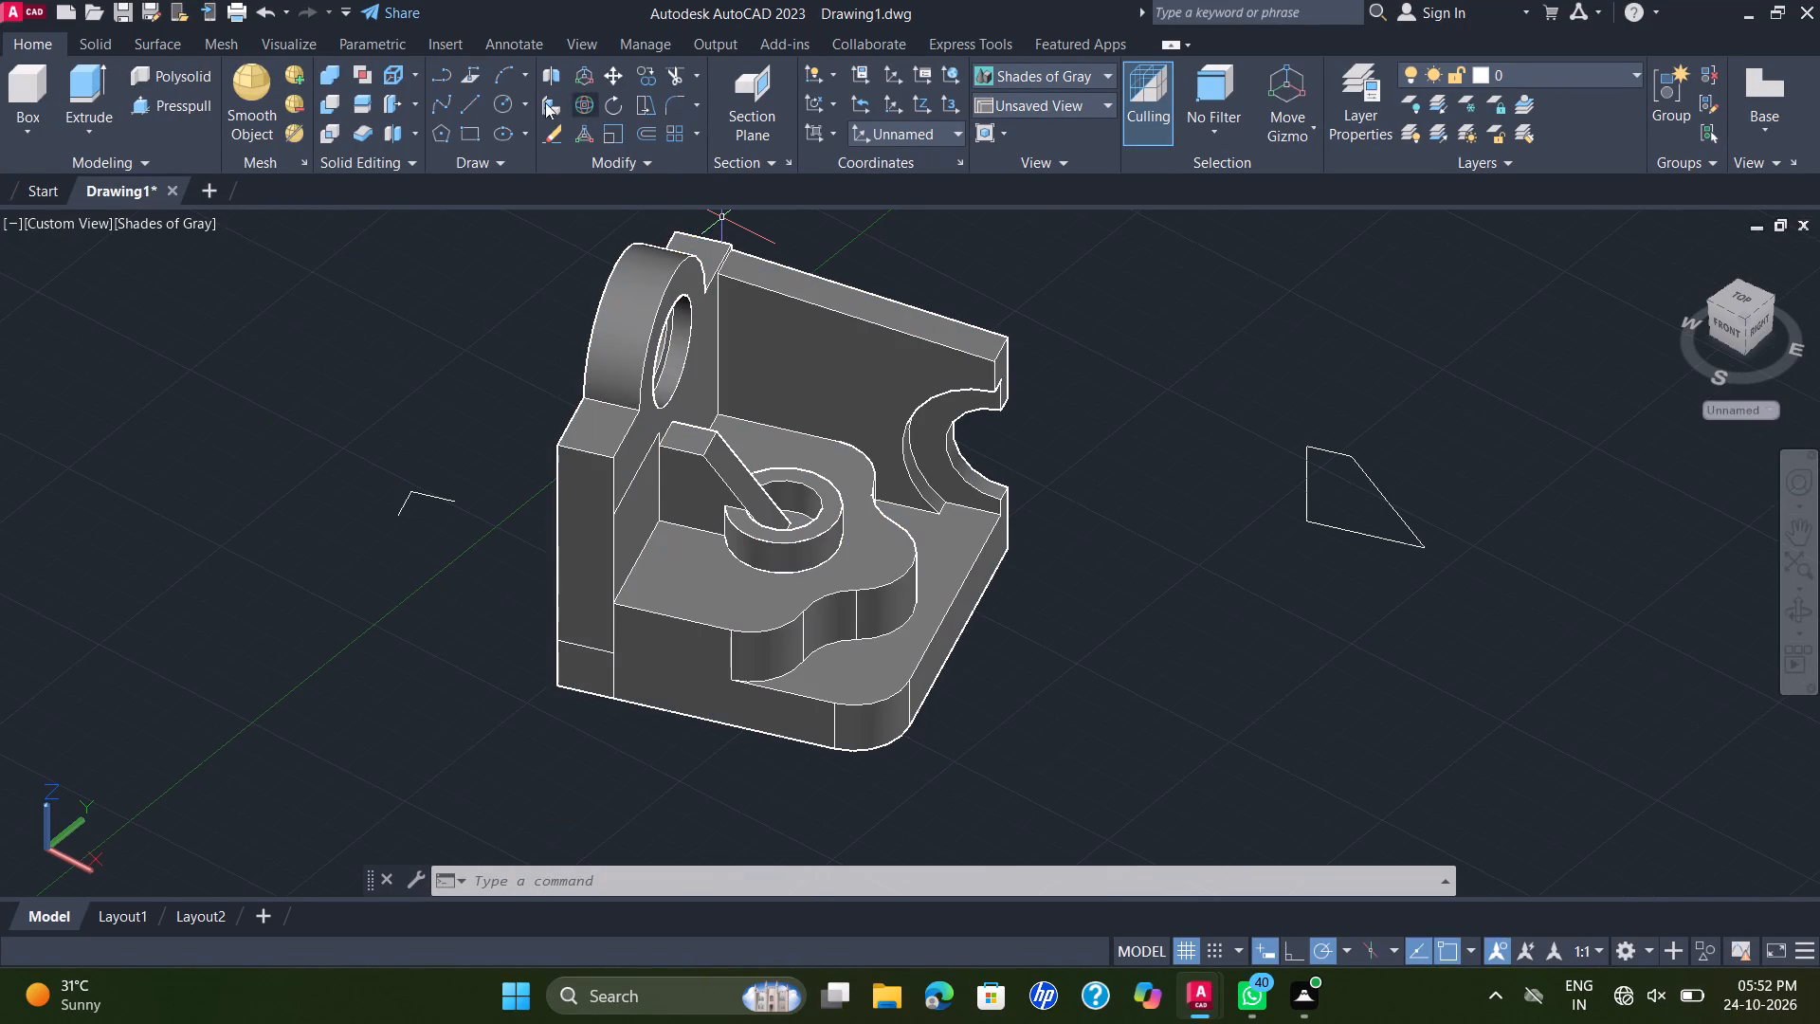
{"action": "left_click", "coordinate": [146, 106]}
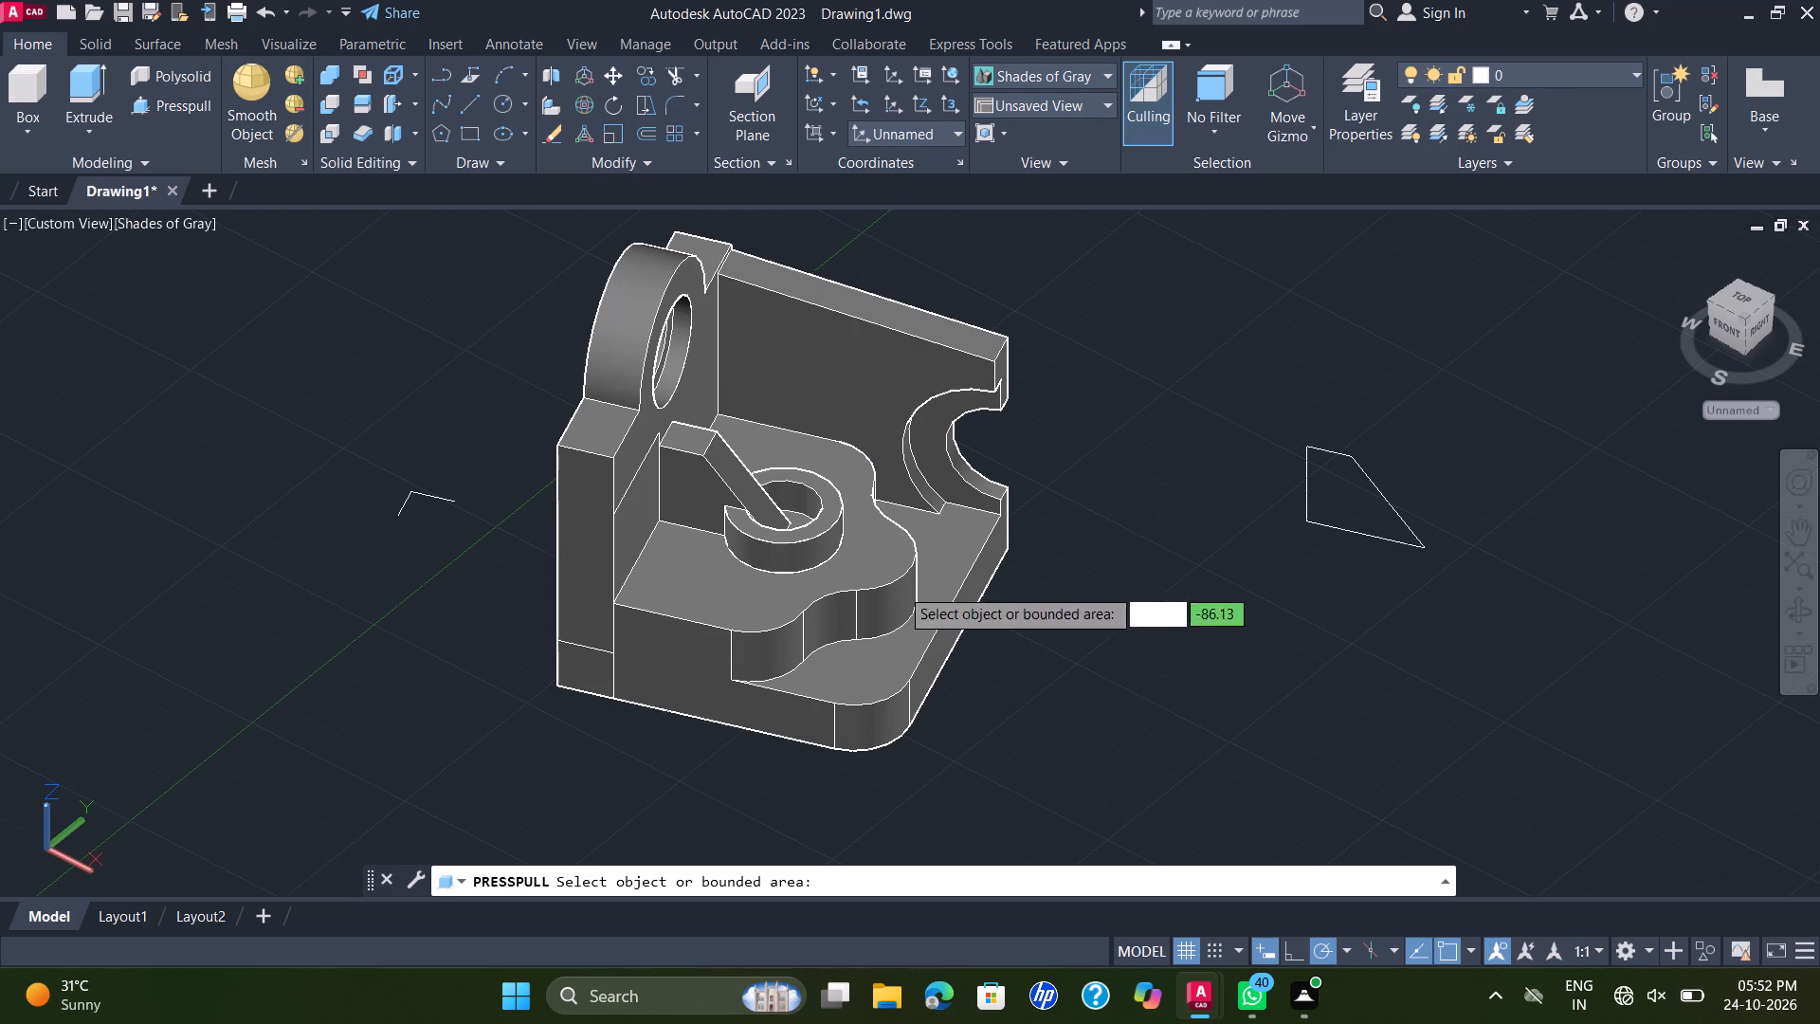
{"action": "scroll", "coordinate": [805, 514], "scroll_direction": "up", "scroll_amount": 2}
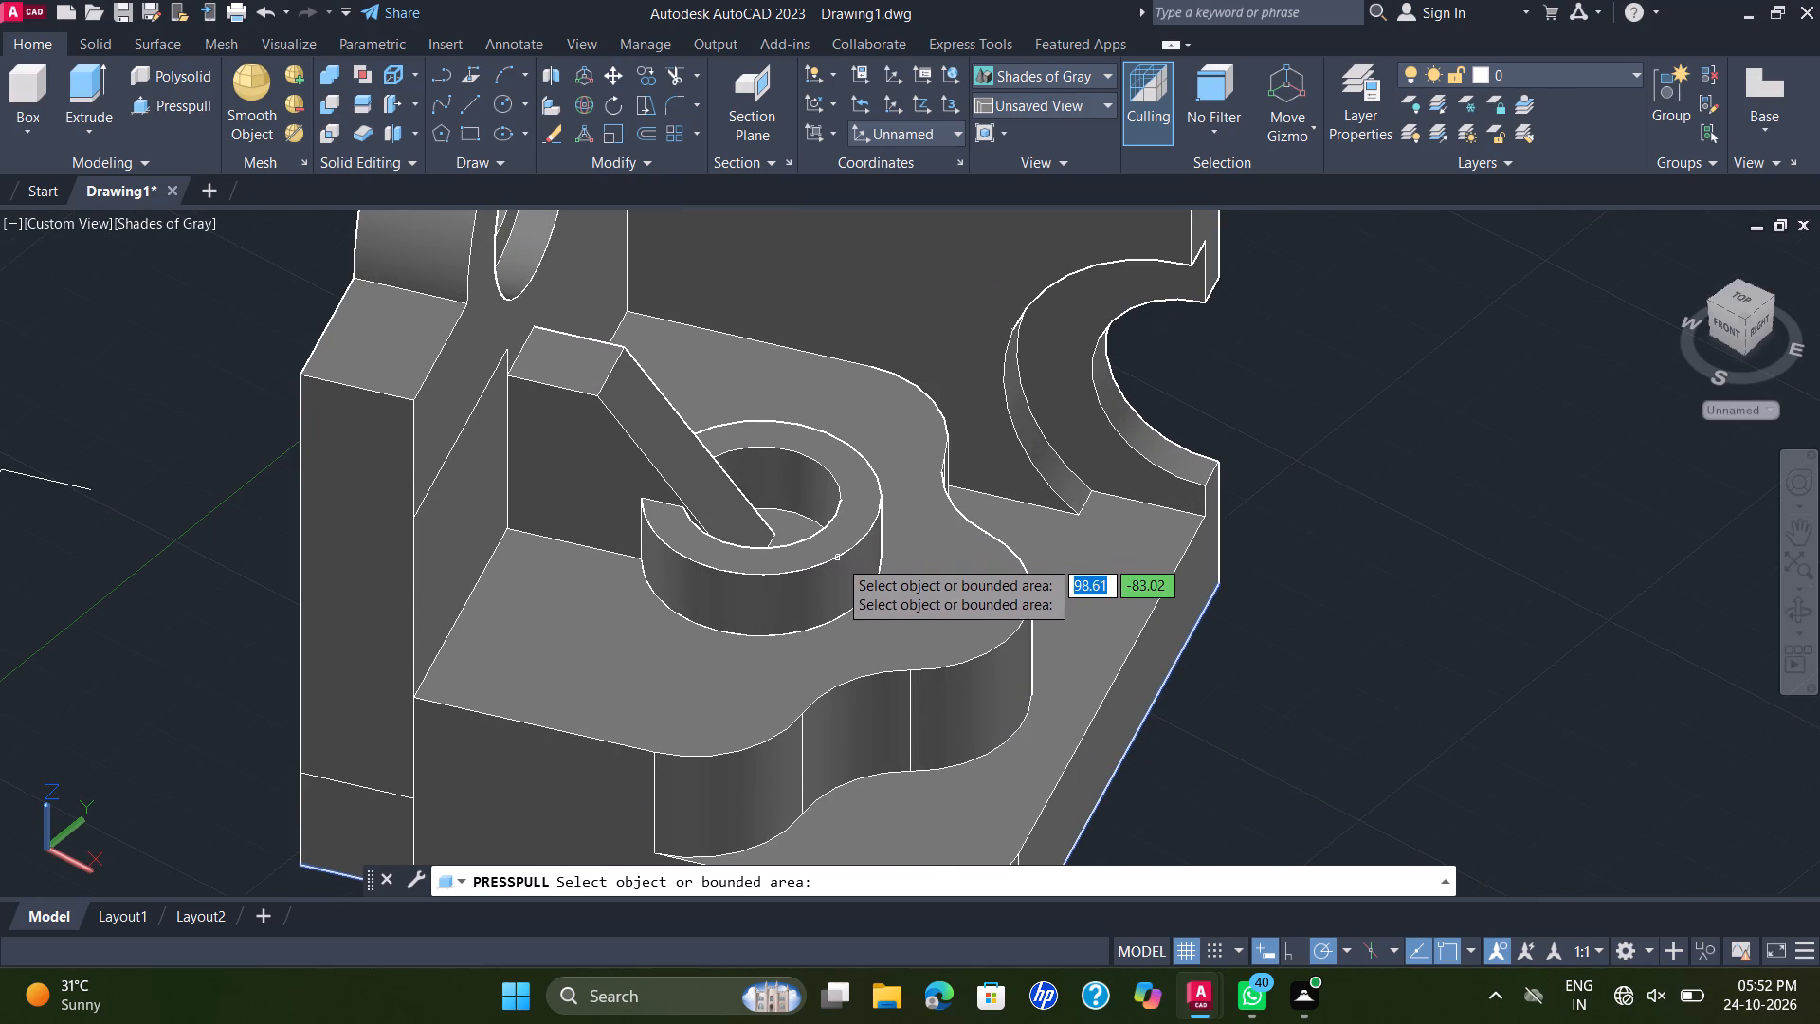
{"action": "scroll", "coordinate": [840, 558], "scroll_direction": "up", "scroll_amount": 4}
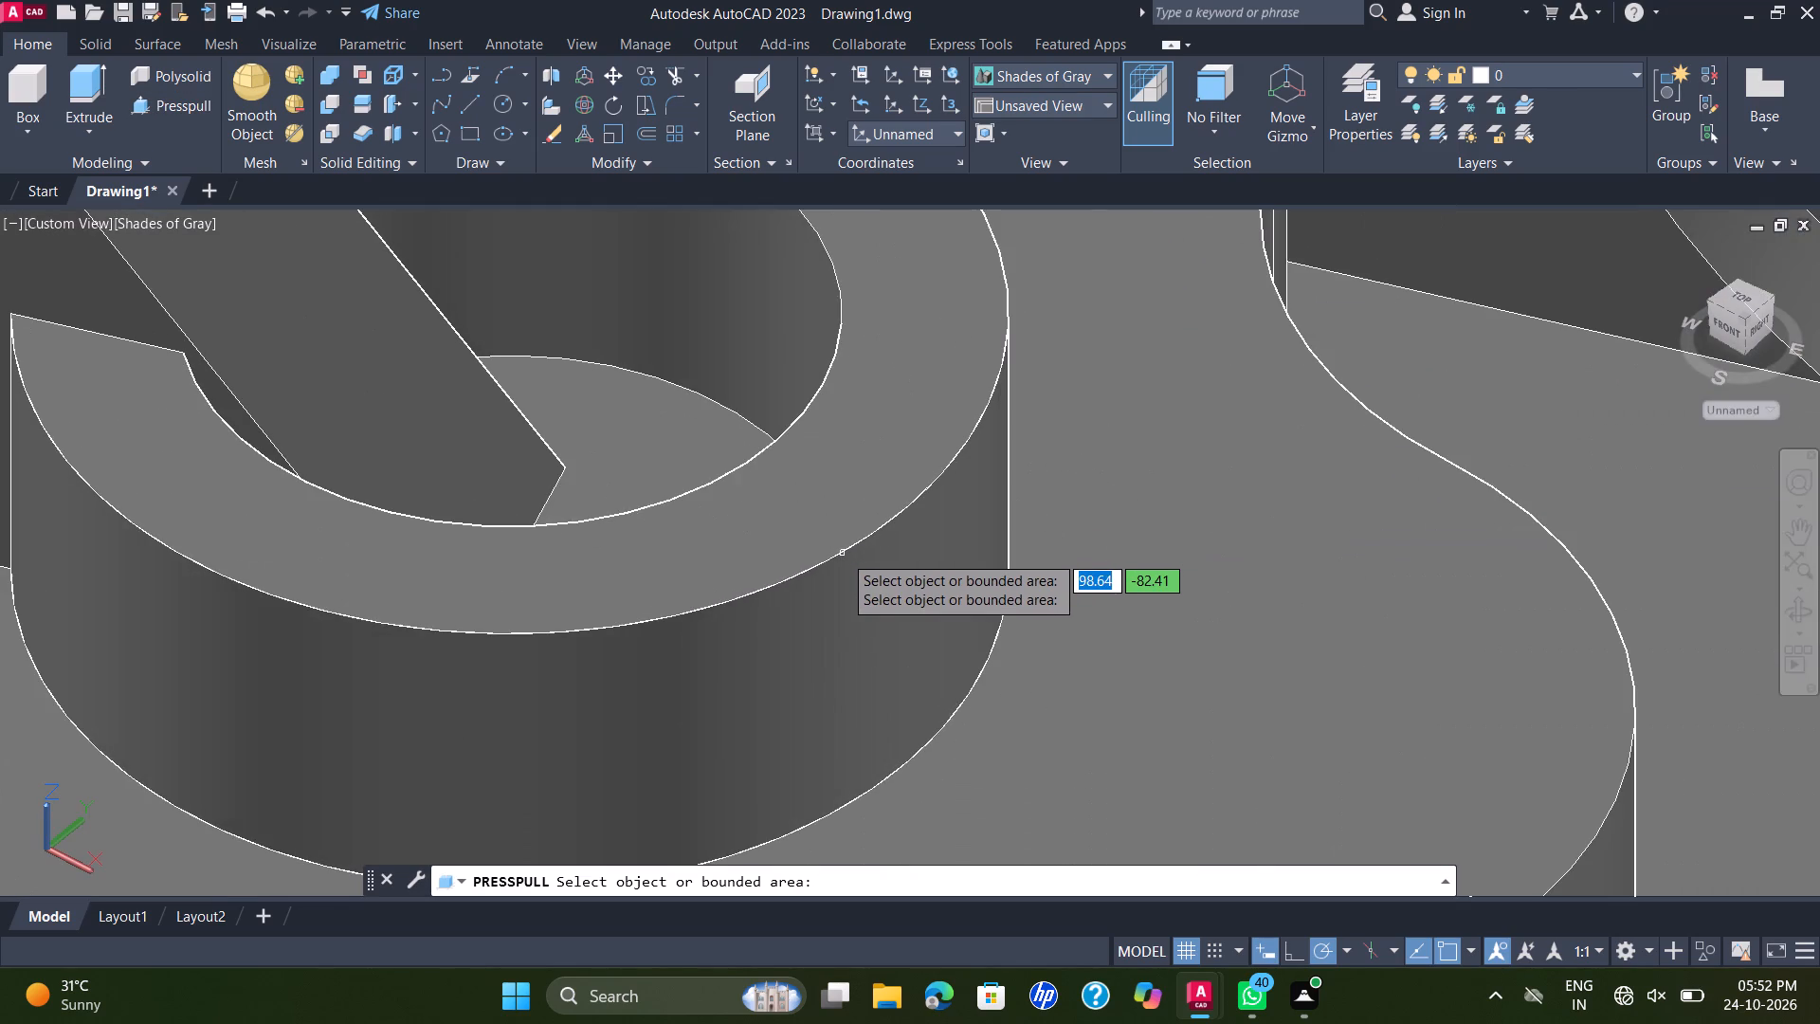
{"action": "scroll", "coordinate": [843, 554], "scroll_direction": "up", "scroll_amount": 4}
{"action": "scroll", "coordinate": [843, 554], "scroll_direction": "down", "scroll_amount": 1}
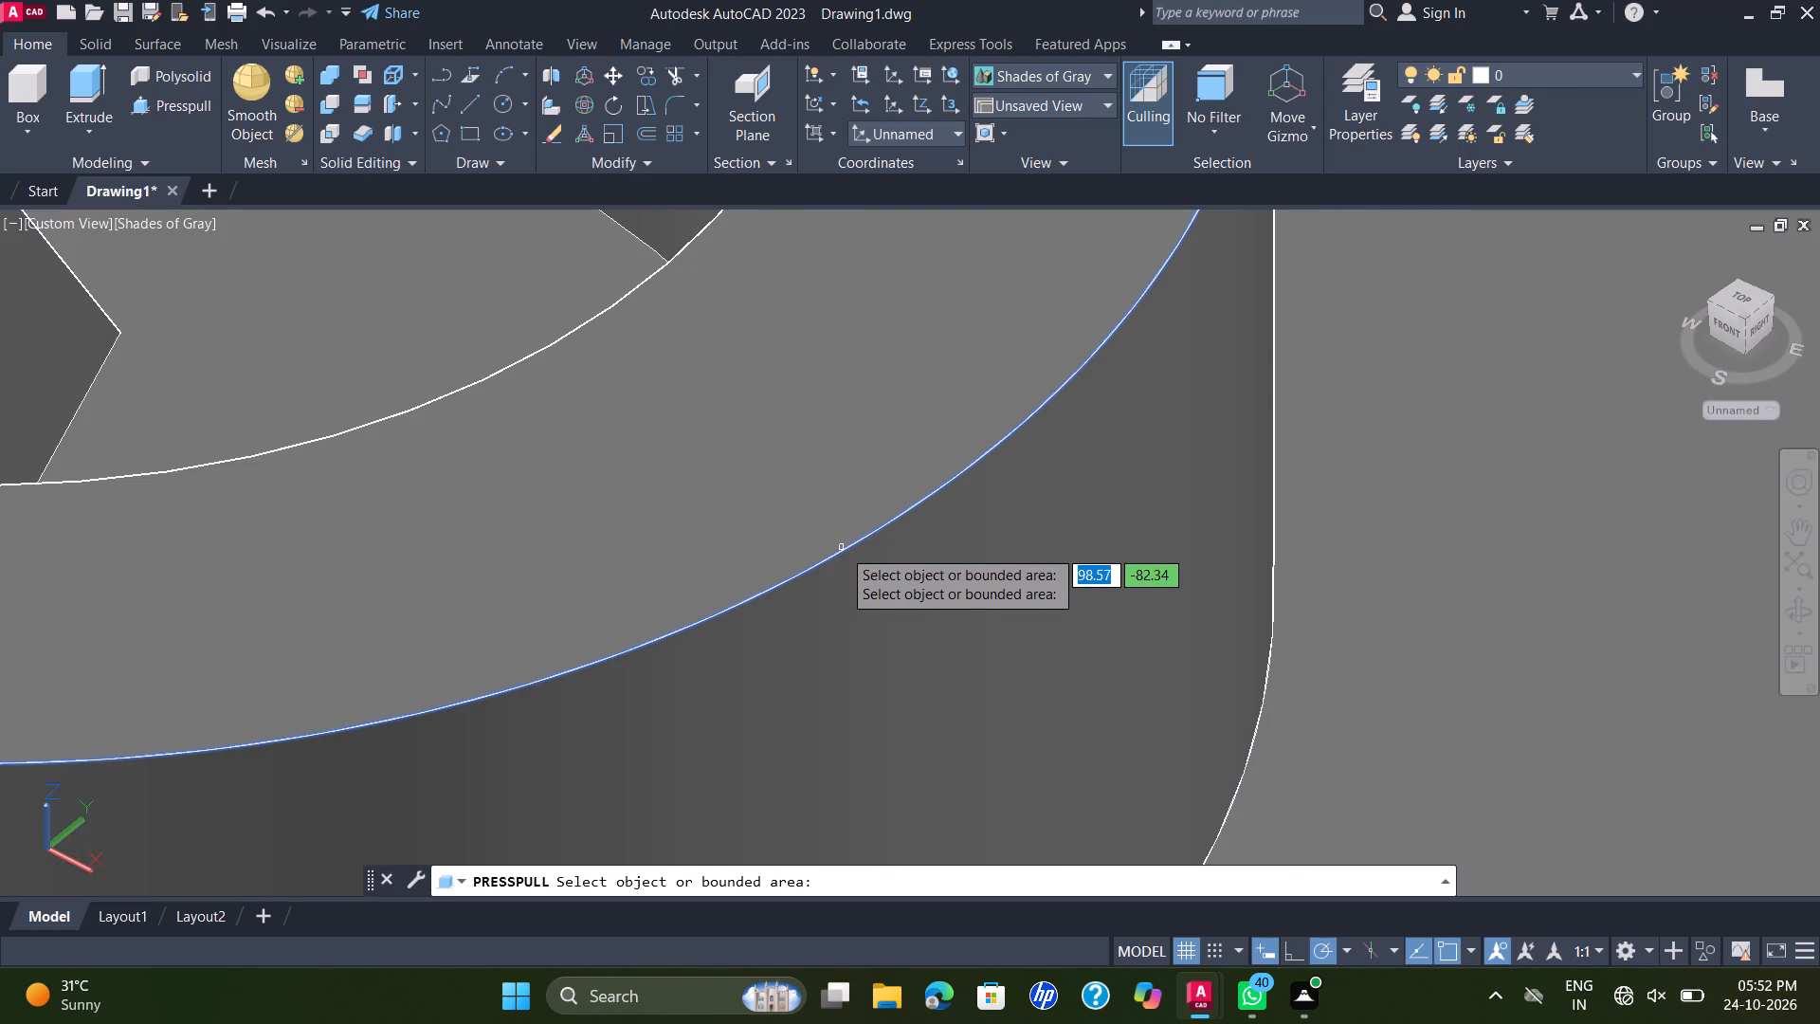
{"action": "left_click", "coordinate": [842, 548]}
{"action": "scroll", "coordinate": [842, 548], "scroll_direction": "down", "scroll_amount": 3}
{"action": "scroll", "coordinate": [843, 337], "scroll_direction": "down", "scroll_amount": 2}
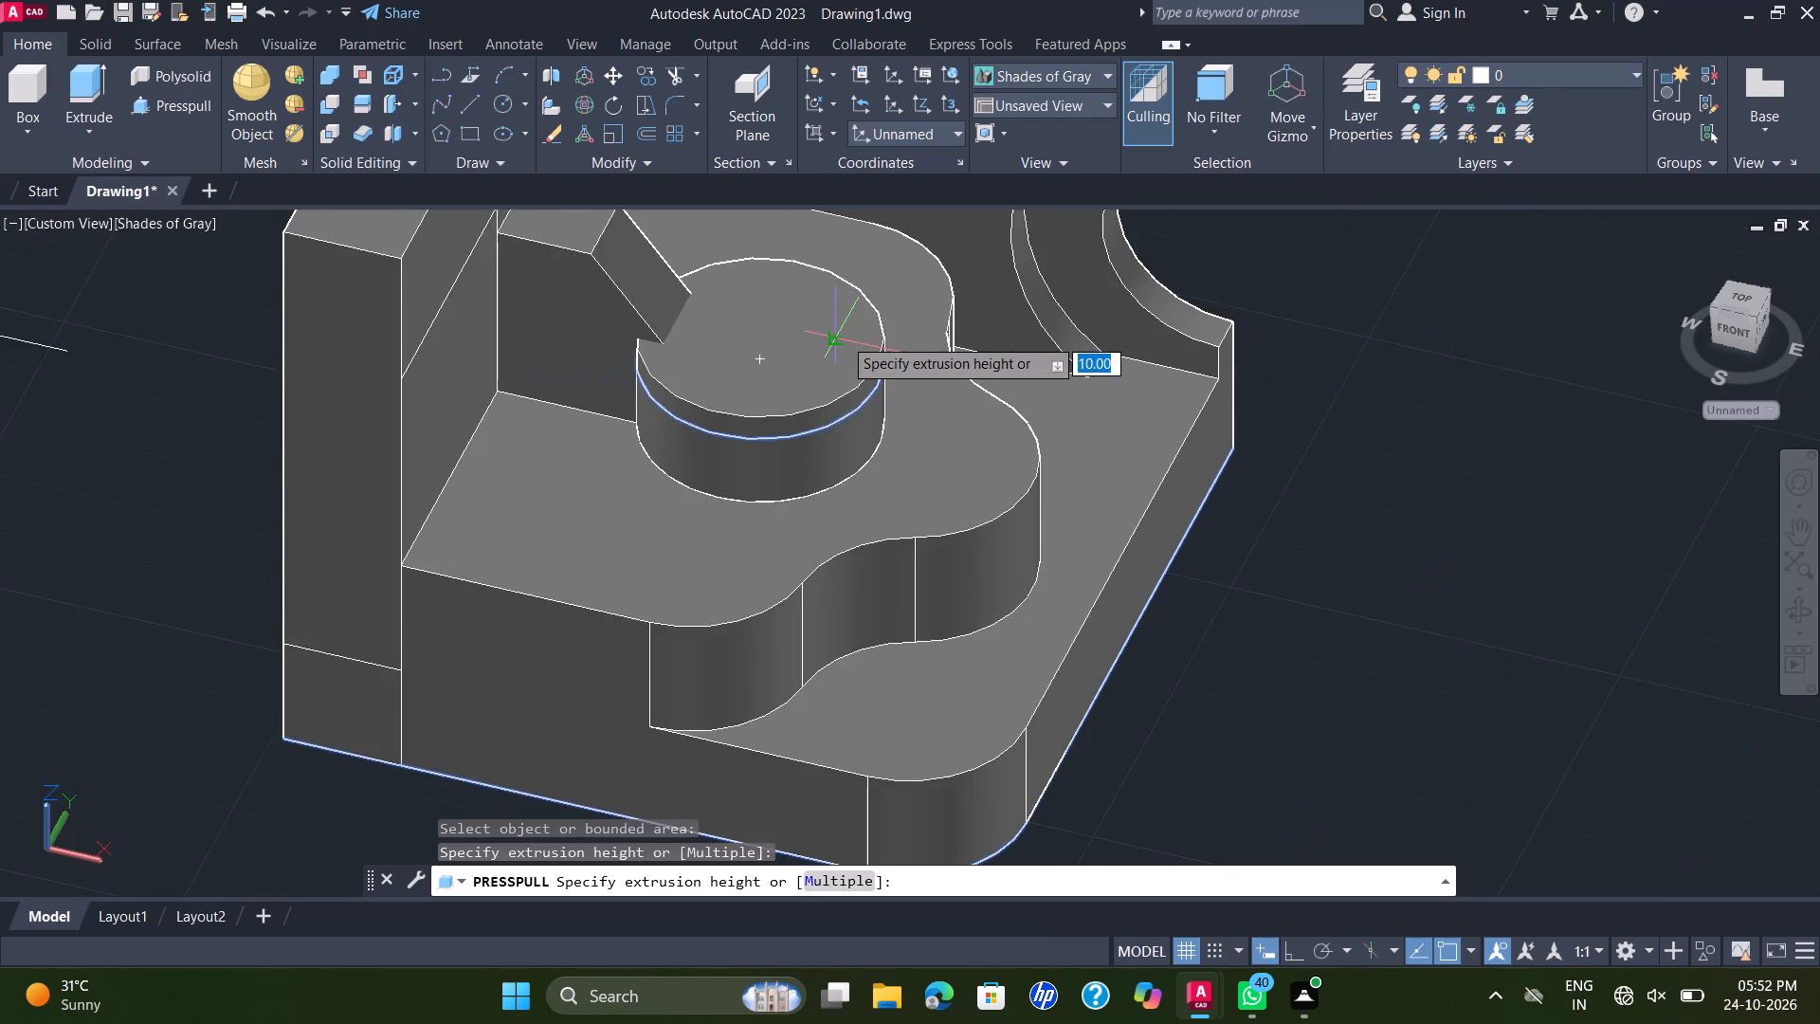
{"action": "scroll", "coordinate": [843, 337], "scroll_direction": "down", "scroll_amount": 1}
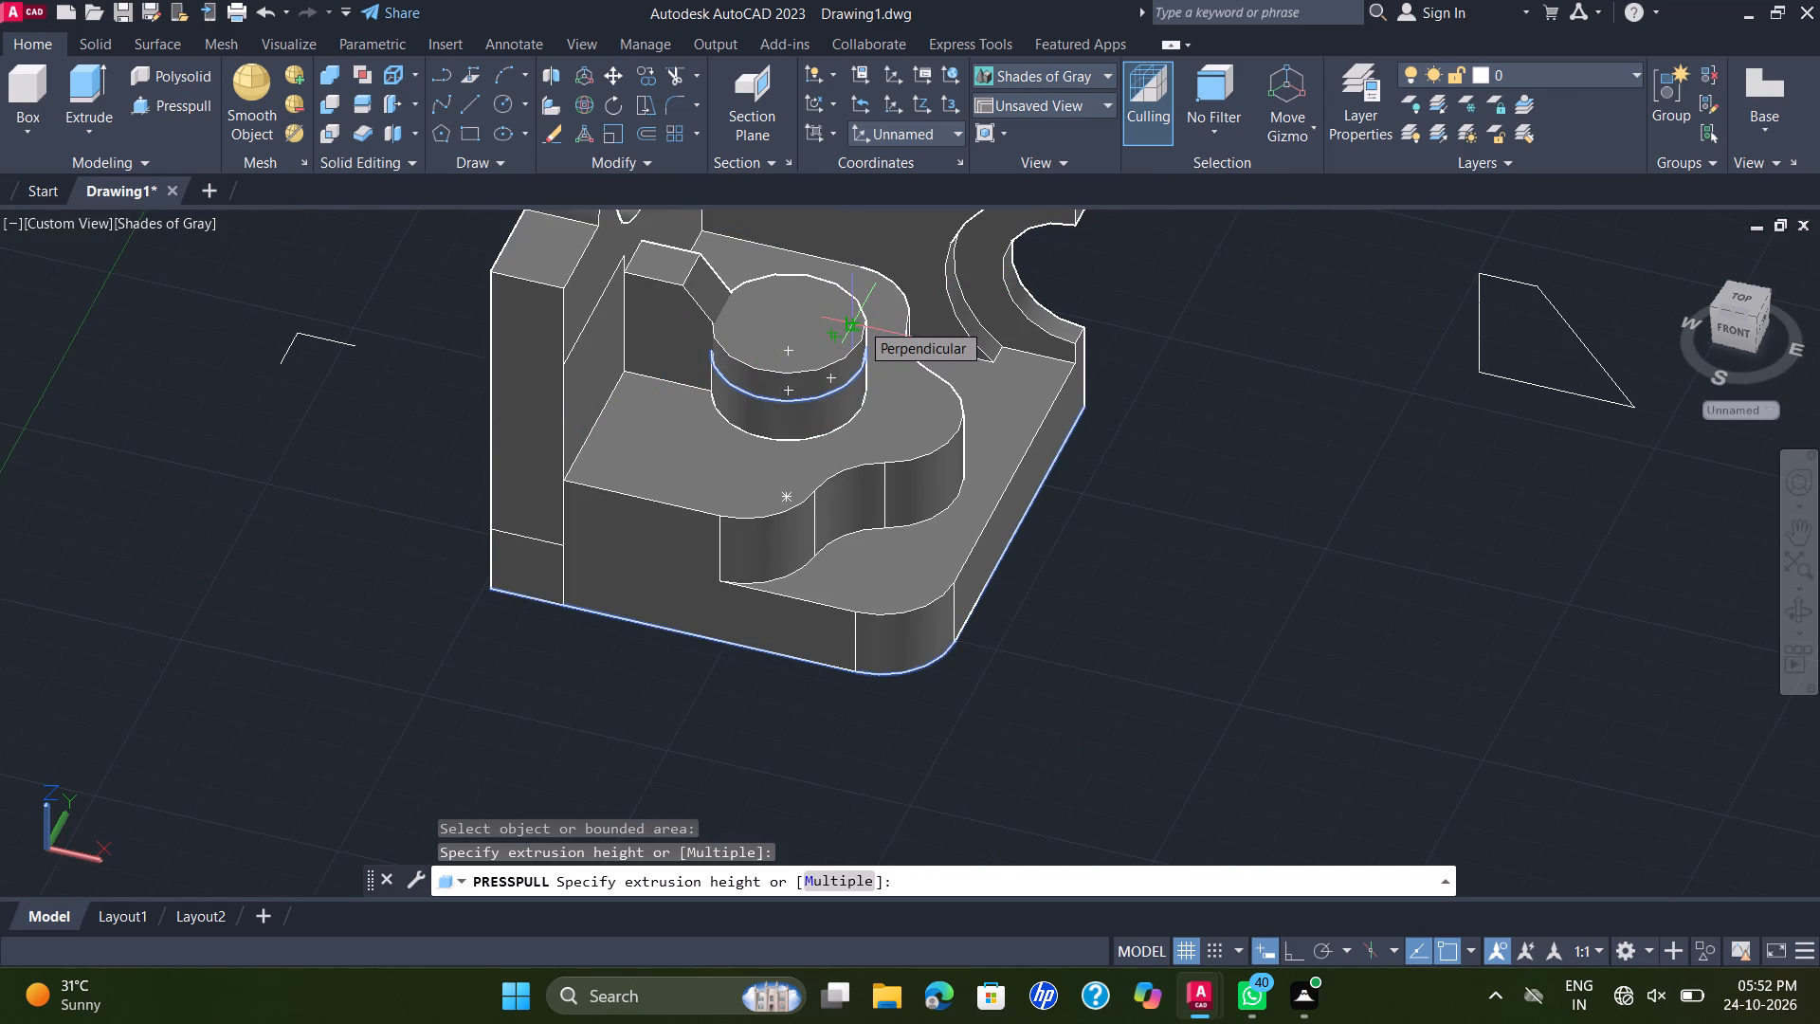
{"action": "left_click", "coordinate": [860, 321]}
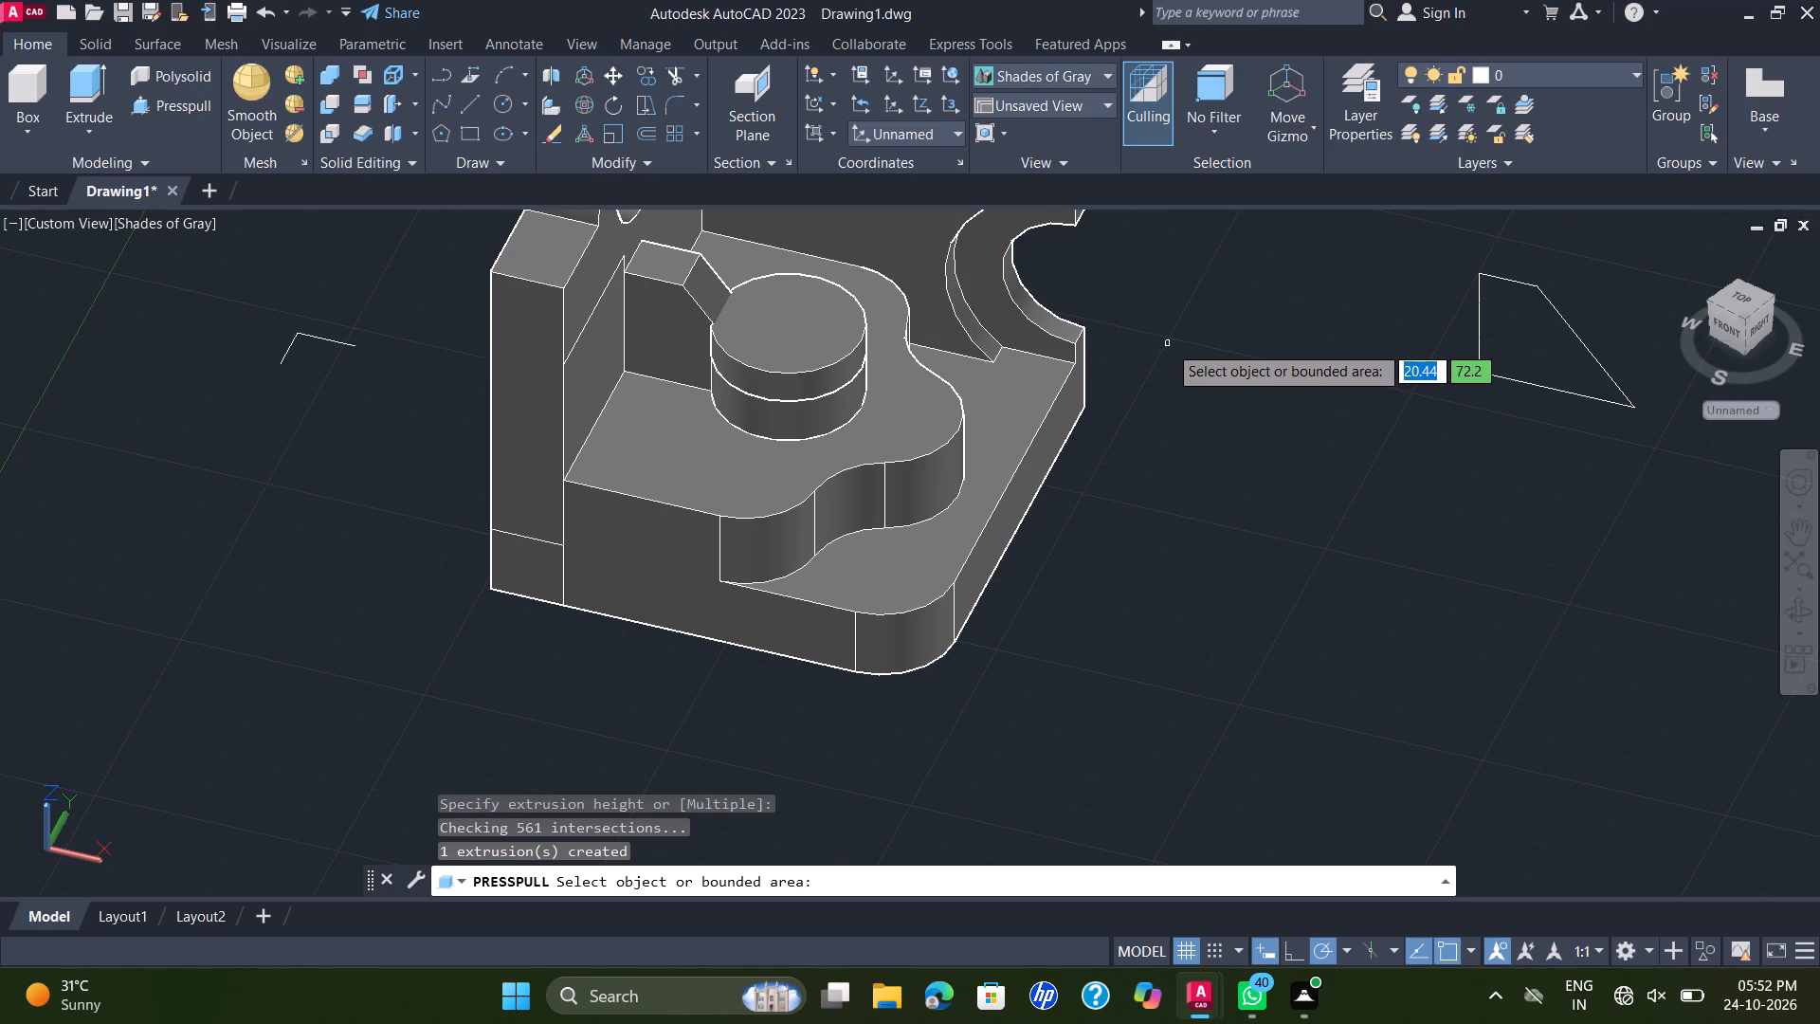
Try to press/pull the disc's top face down through the bottom of the base.
{"action": "left_click", "coordinate": [791, 331]}
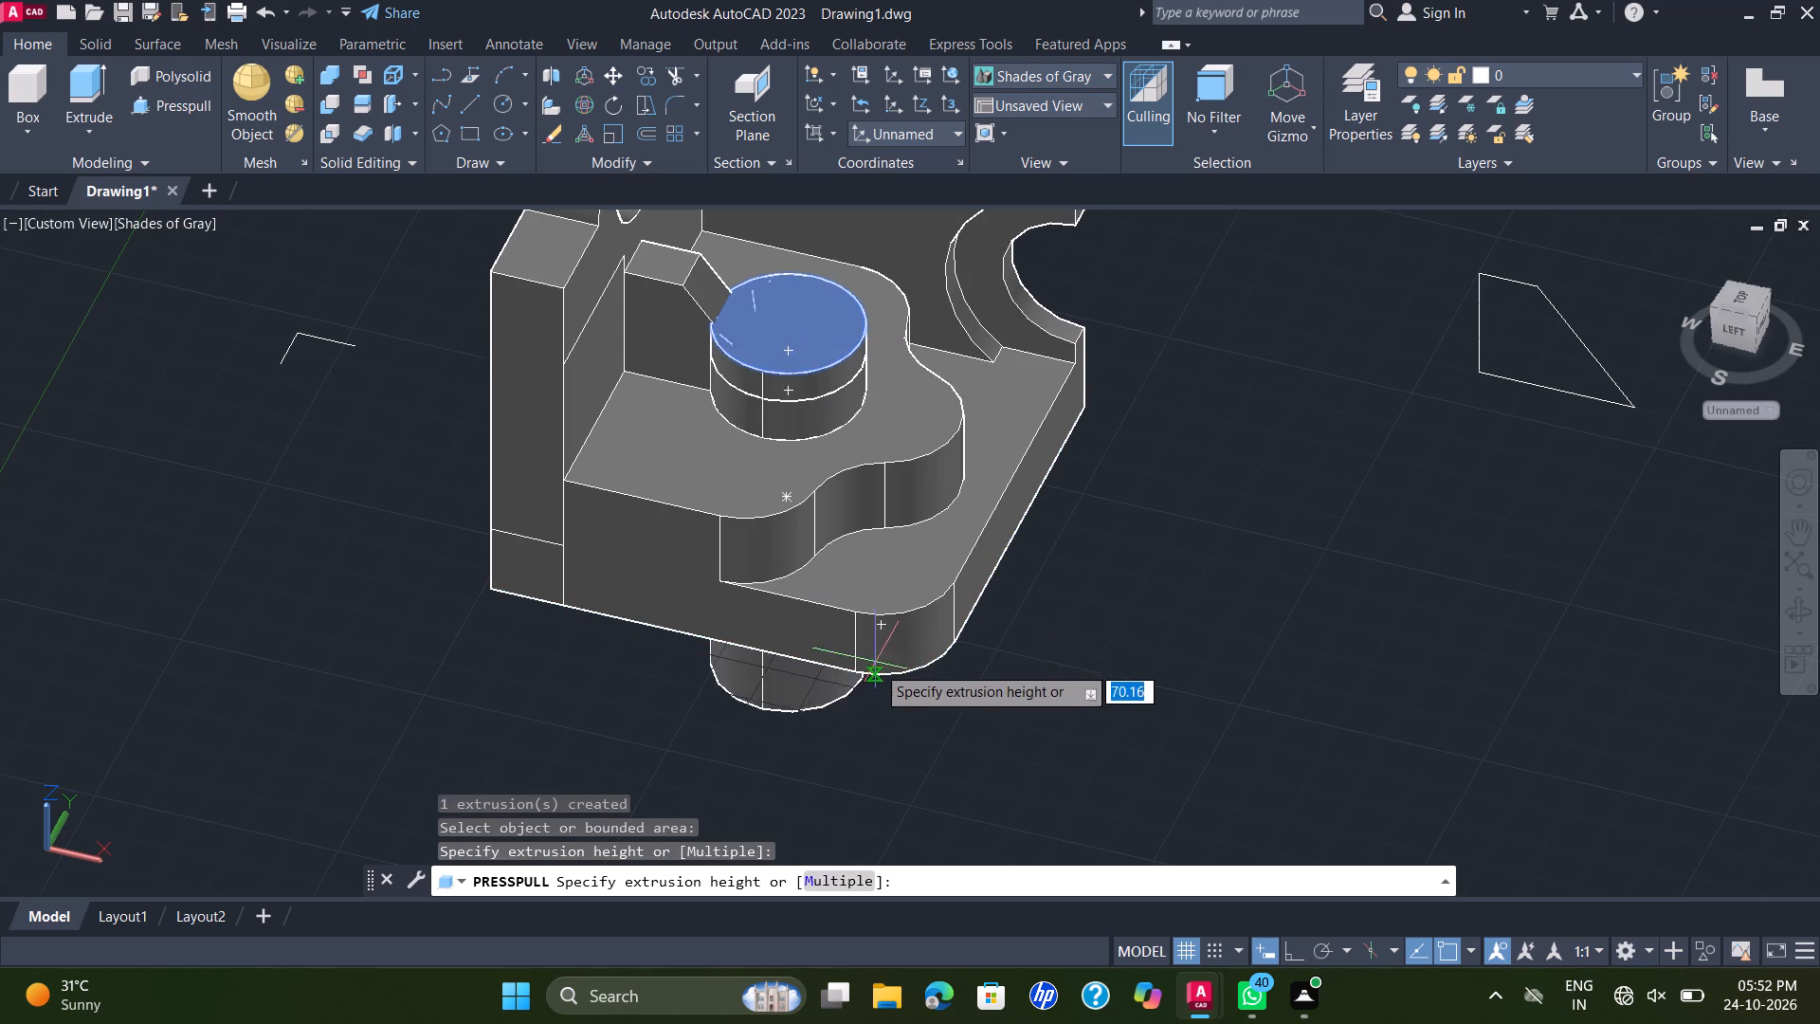
{"action": "left_click", "coordinate": [876, 667]}
{"action": "left_click", "coordinate": [801, 332]}
{"action": "left_click_drag", "start_coordinate": [835, 712], "coordinate": [845, 712]}
{"action": "left_click", "coordinate": [802, 351]}
{"action": "left_click", "coordinate": [810, 727]}
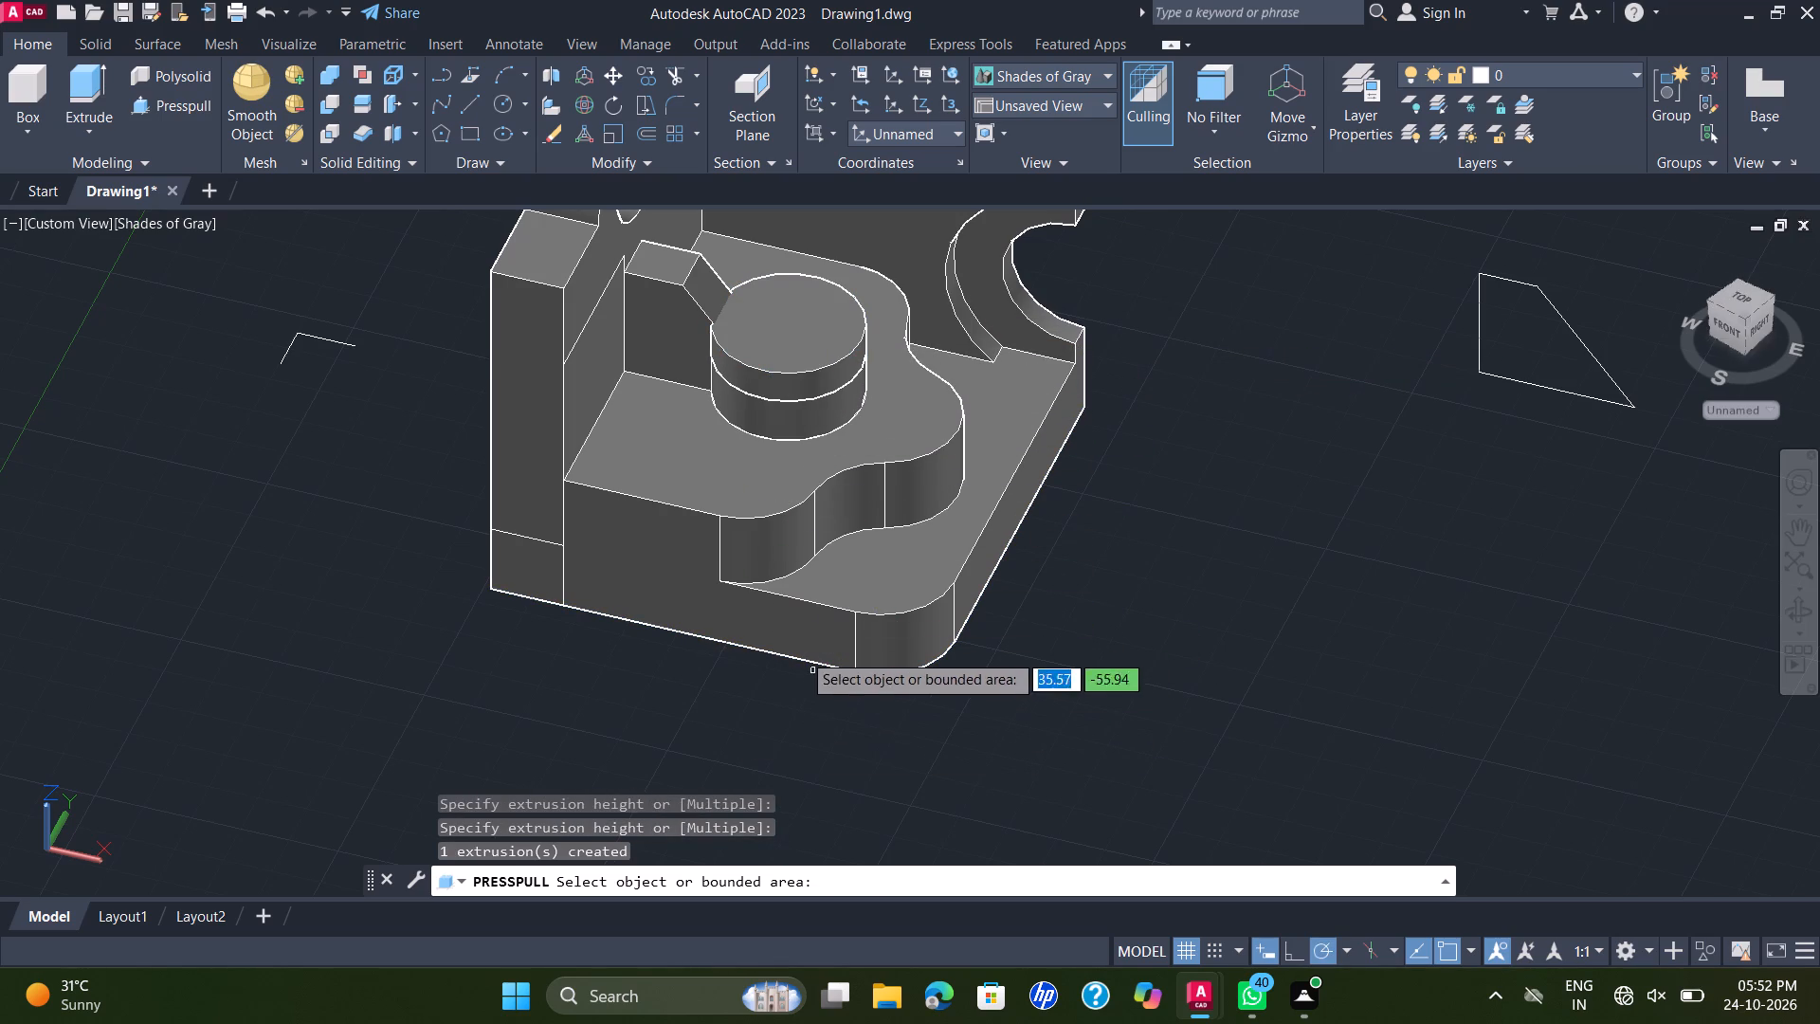
{"action": "key", "text": "Escape"}
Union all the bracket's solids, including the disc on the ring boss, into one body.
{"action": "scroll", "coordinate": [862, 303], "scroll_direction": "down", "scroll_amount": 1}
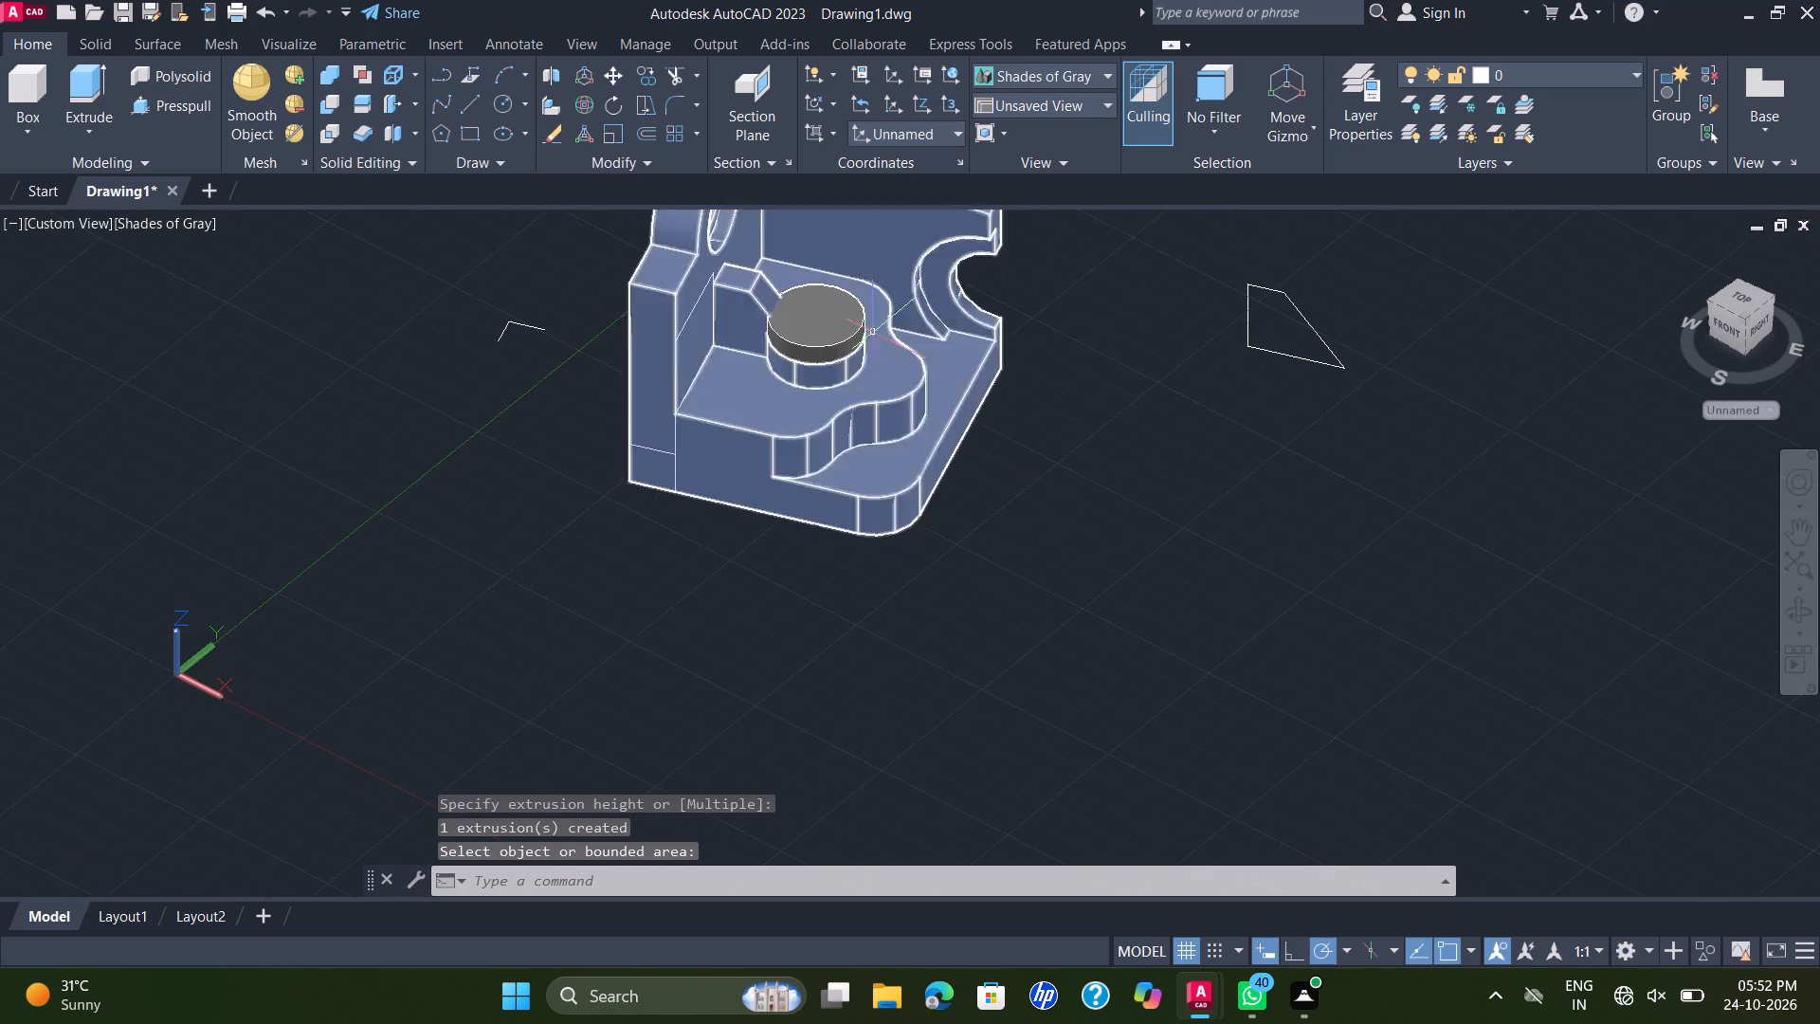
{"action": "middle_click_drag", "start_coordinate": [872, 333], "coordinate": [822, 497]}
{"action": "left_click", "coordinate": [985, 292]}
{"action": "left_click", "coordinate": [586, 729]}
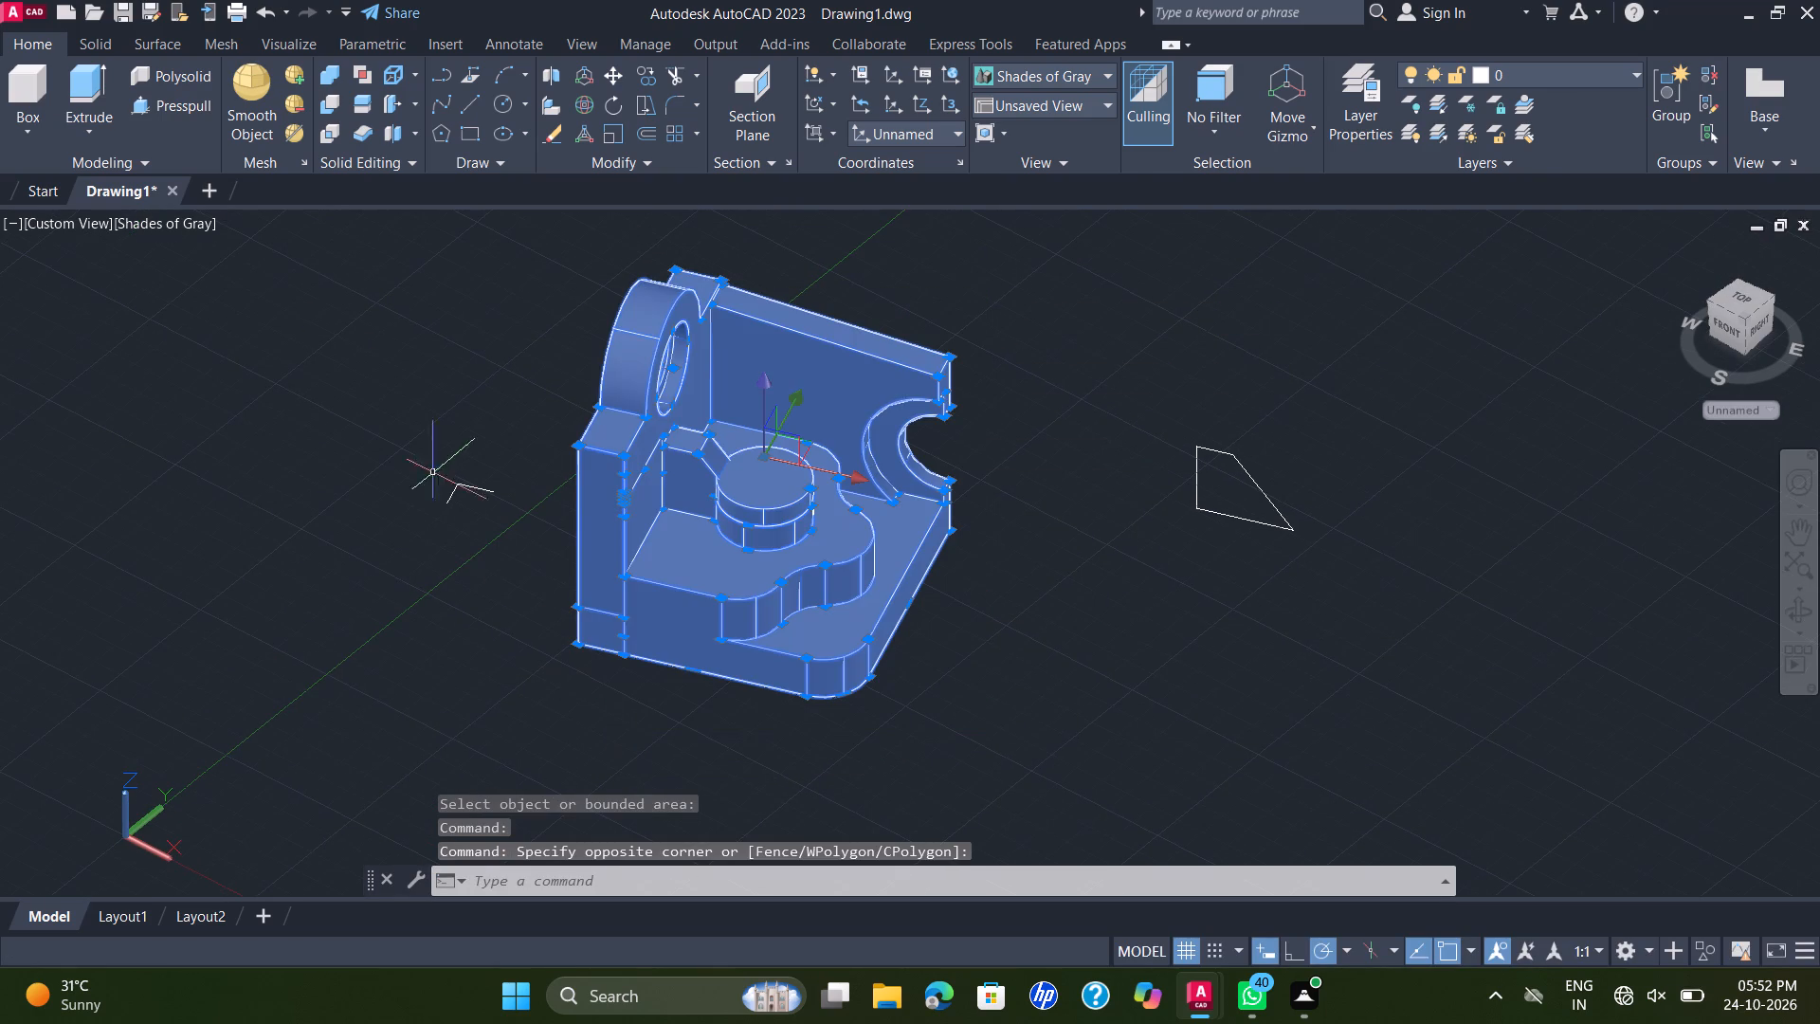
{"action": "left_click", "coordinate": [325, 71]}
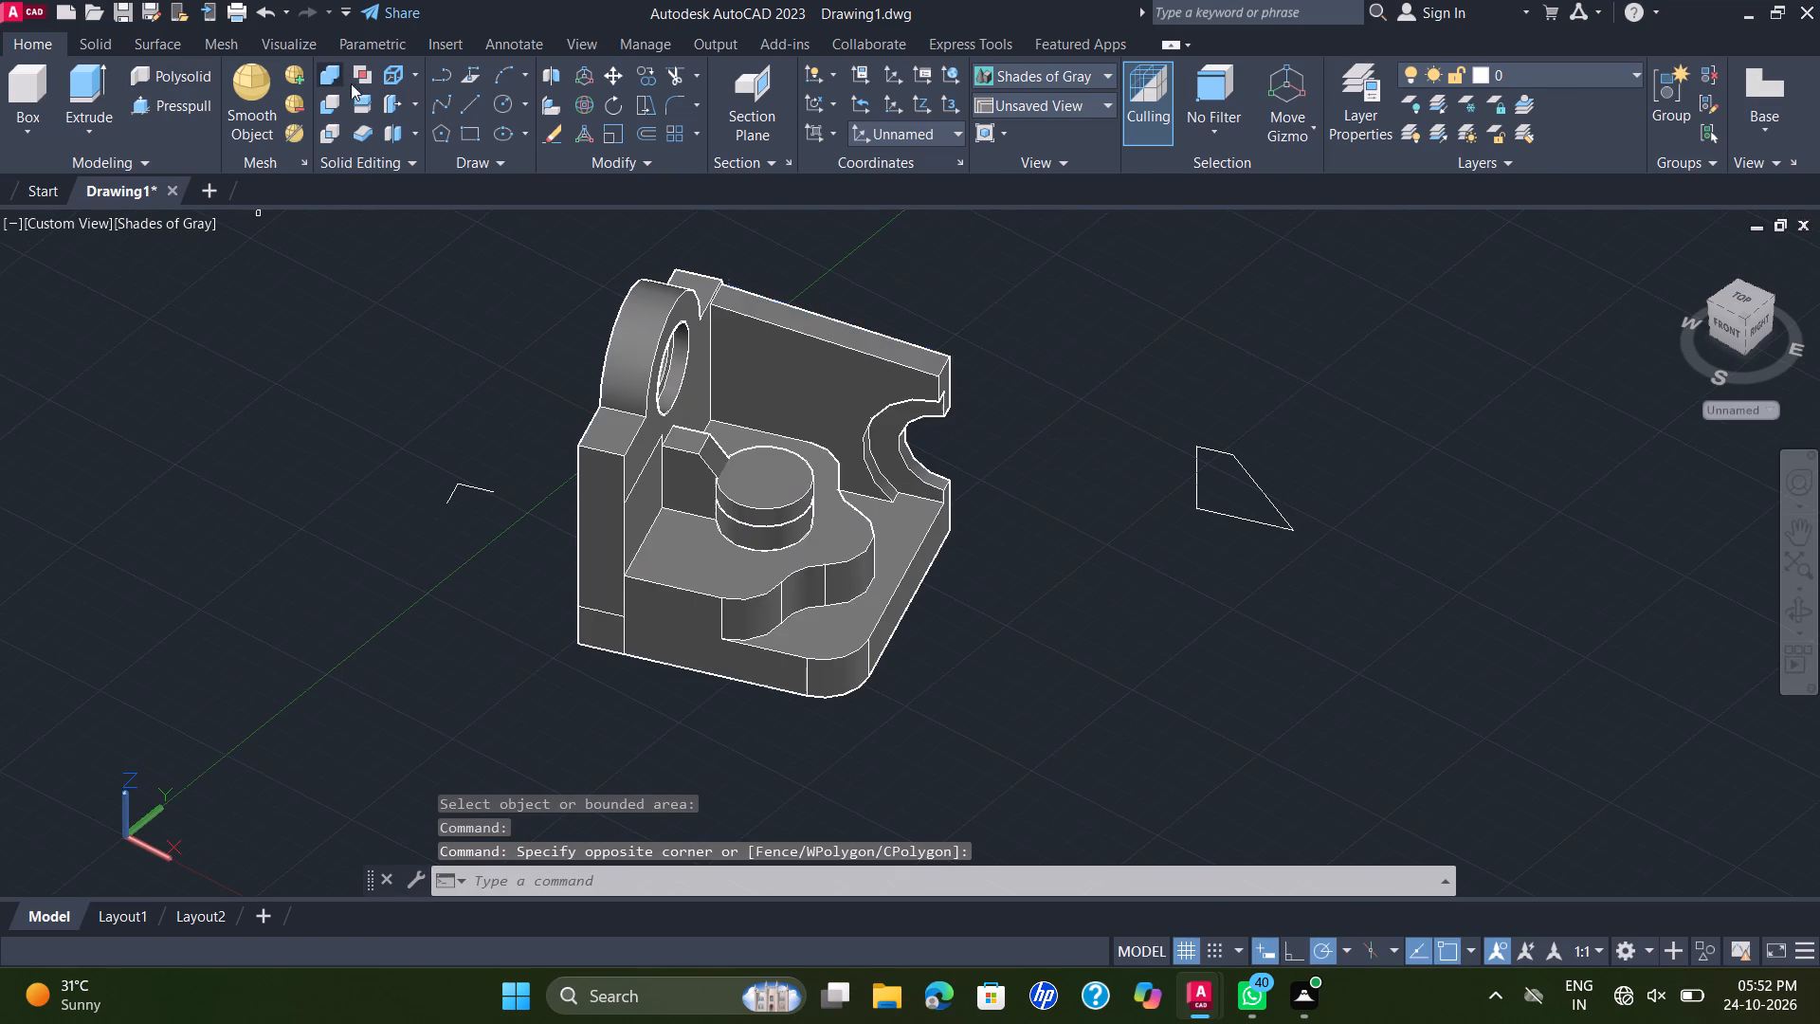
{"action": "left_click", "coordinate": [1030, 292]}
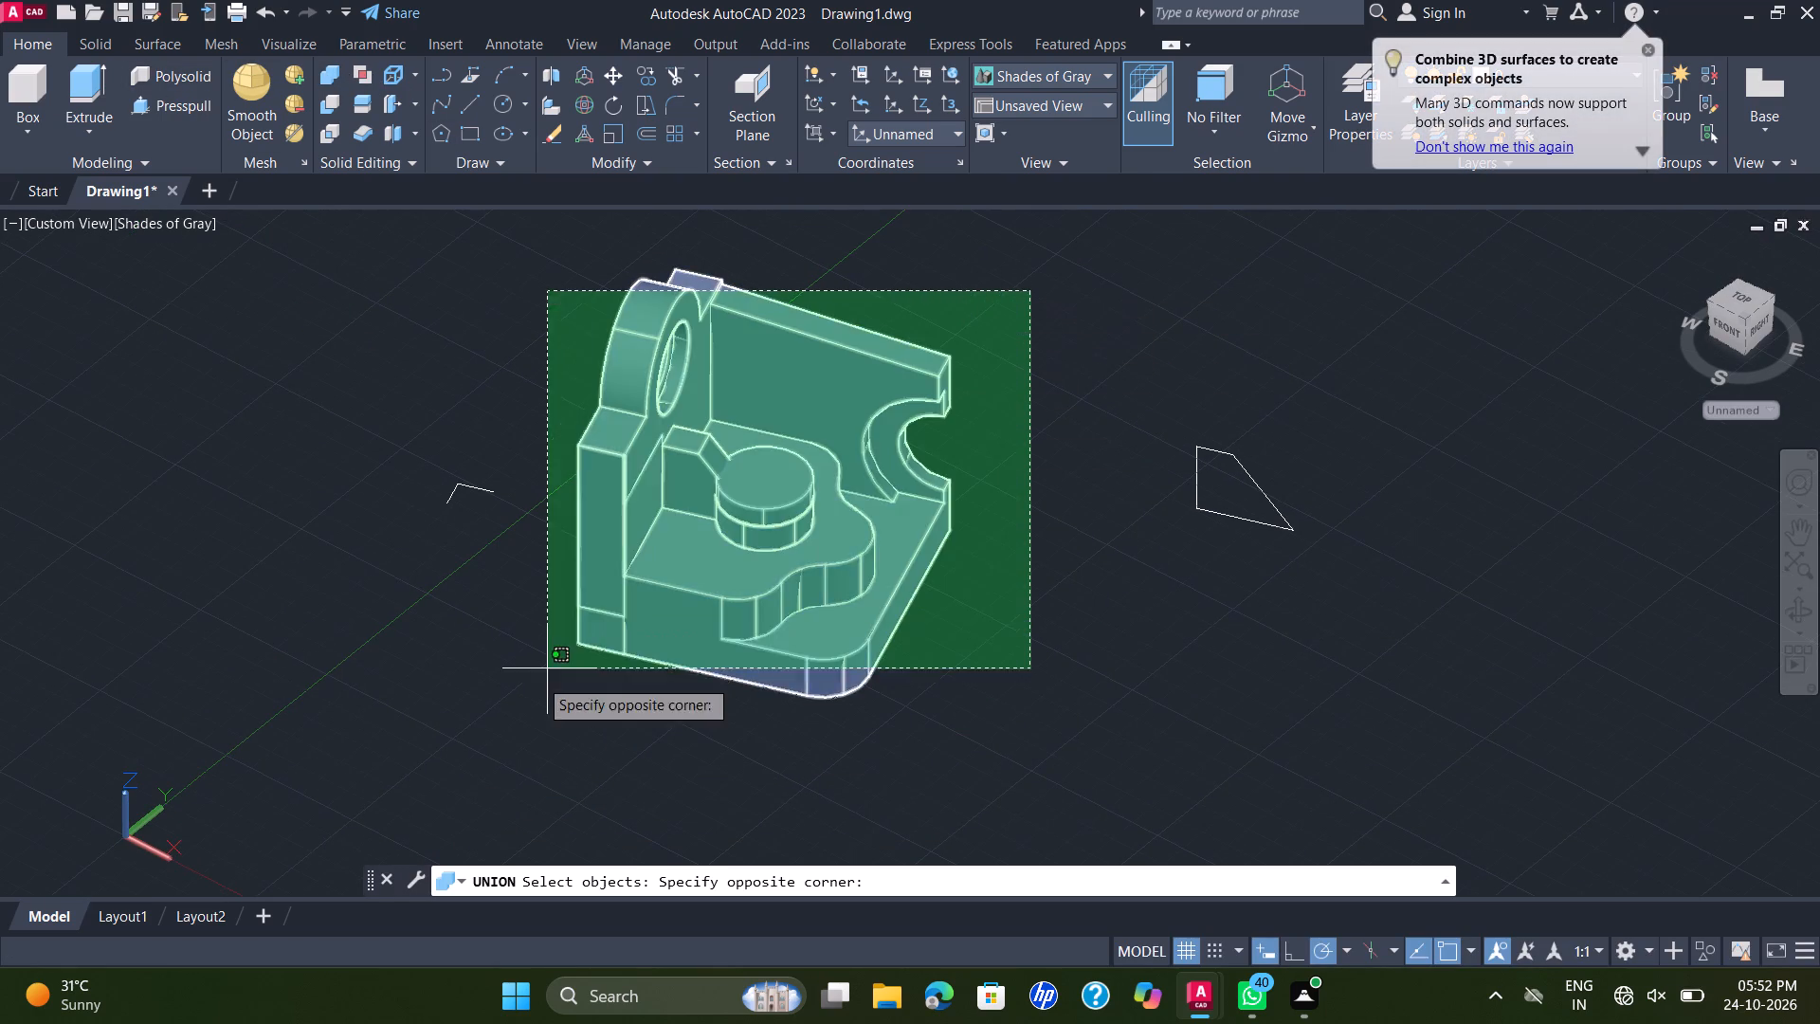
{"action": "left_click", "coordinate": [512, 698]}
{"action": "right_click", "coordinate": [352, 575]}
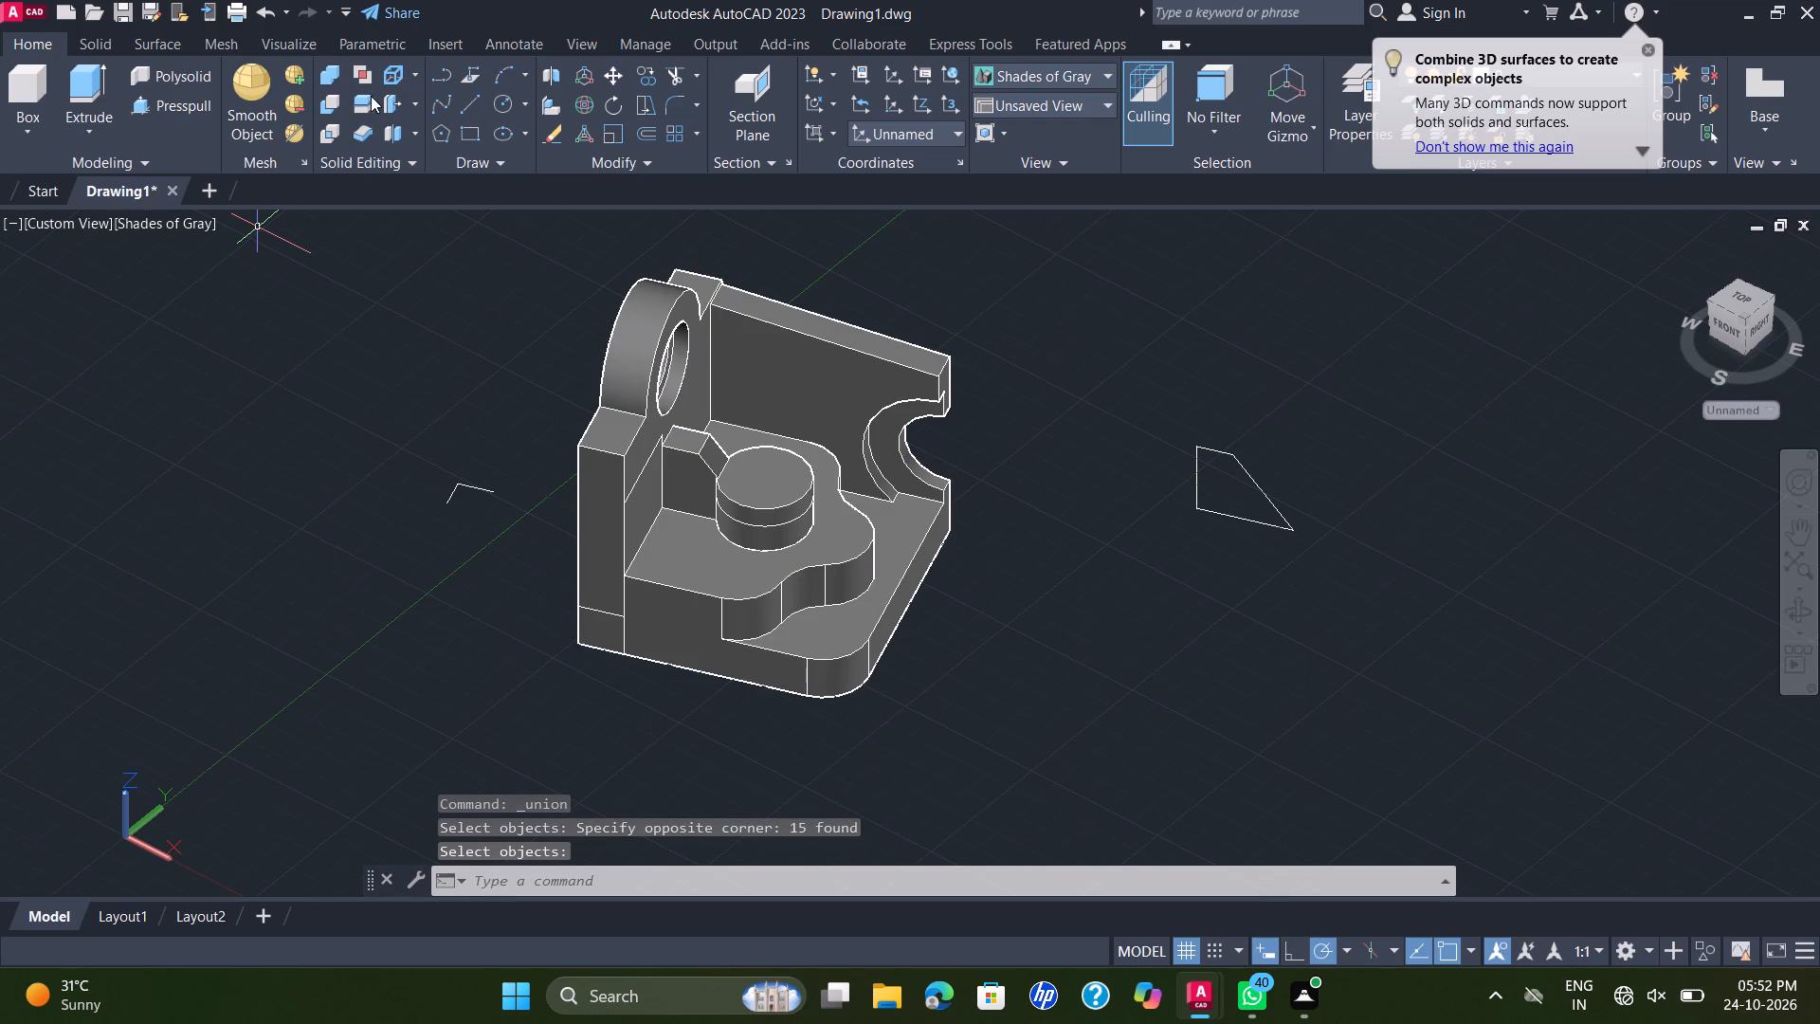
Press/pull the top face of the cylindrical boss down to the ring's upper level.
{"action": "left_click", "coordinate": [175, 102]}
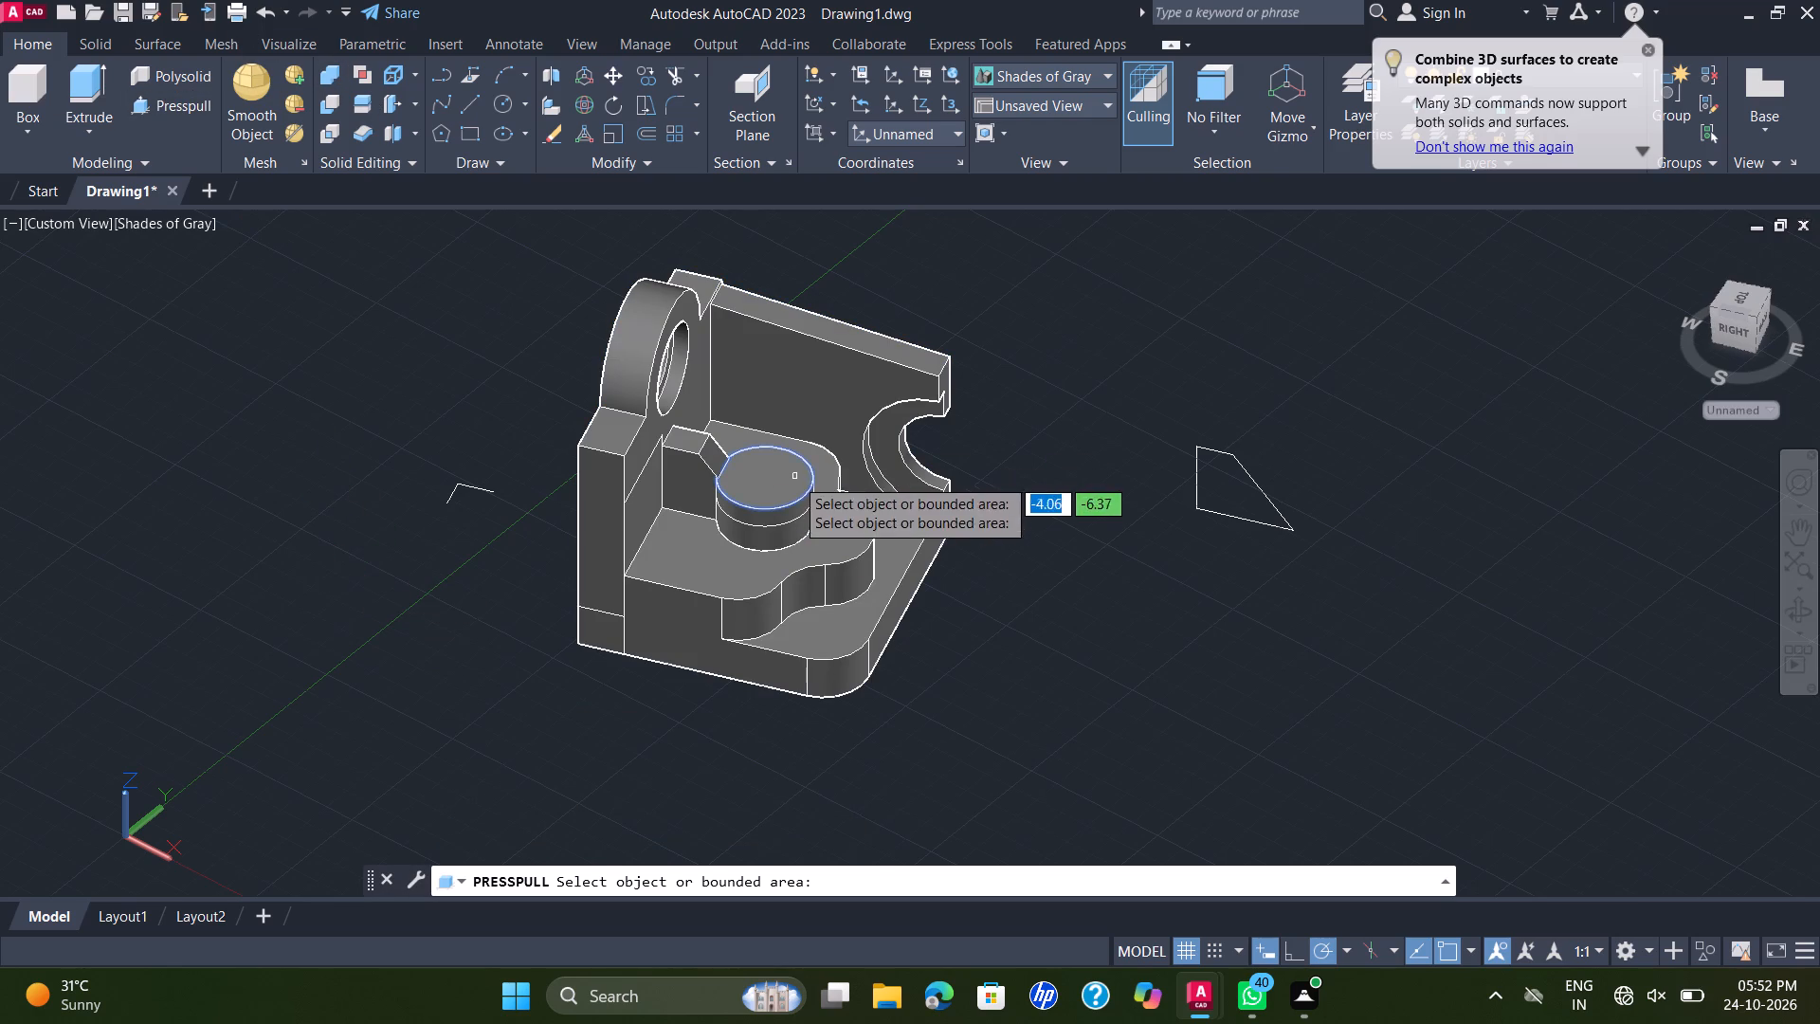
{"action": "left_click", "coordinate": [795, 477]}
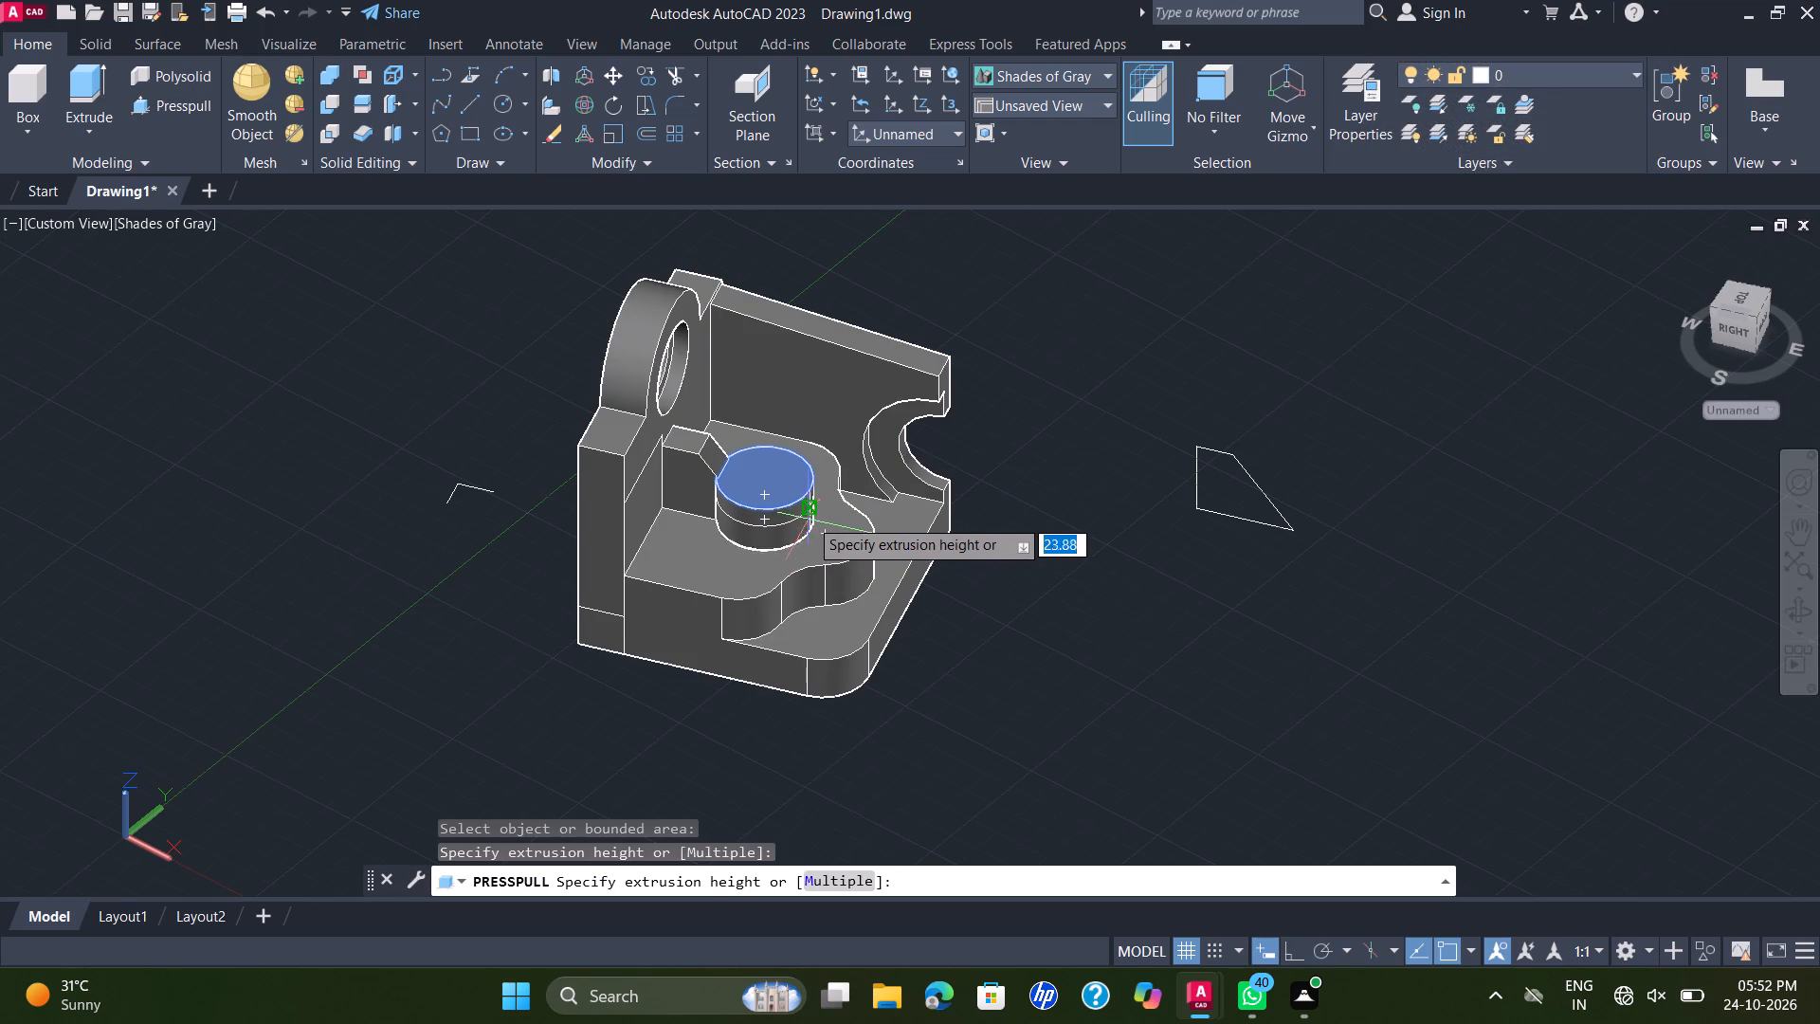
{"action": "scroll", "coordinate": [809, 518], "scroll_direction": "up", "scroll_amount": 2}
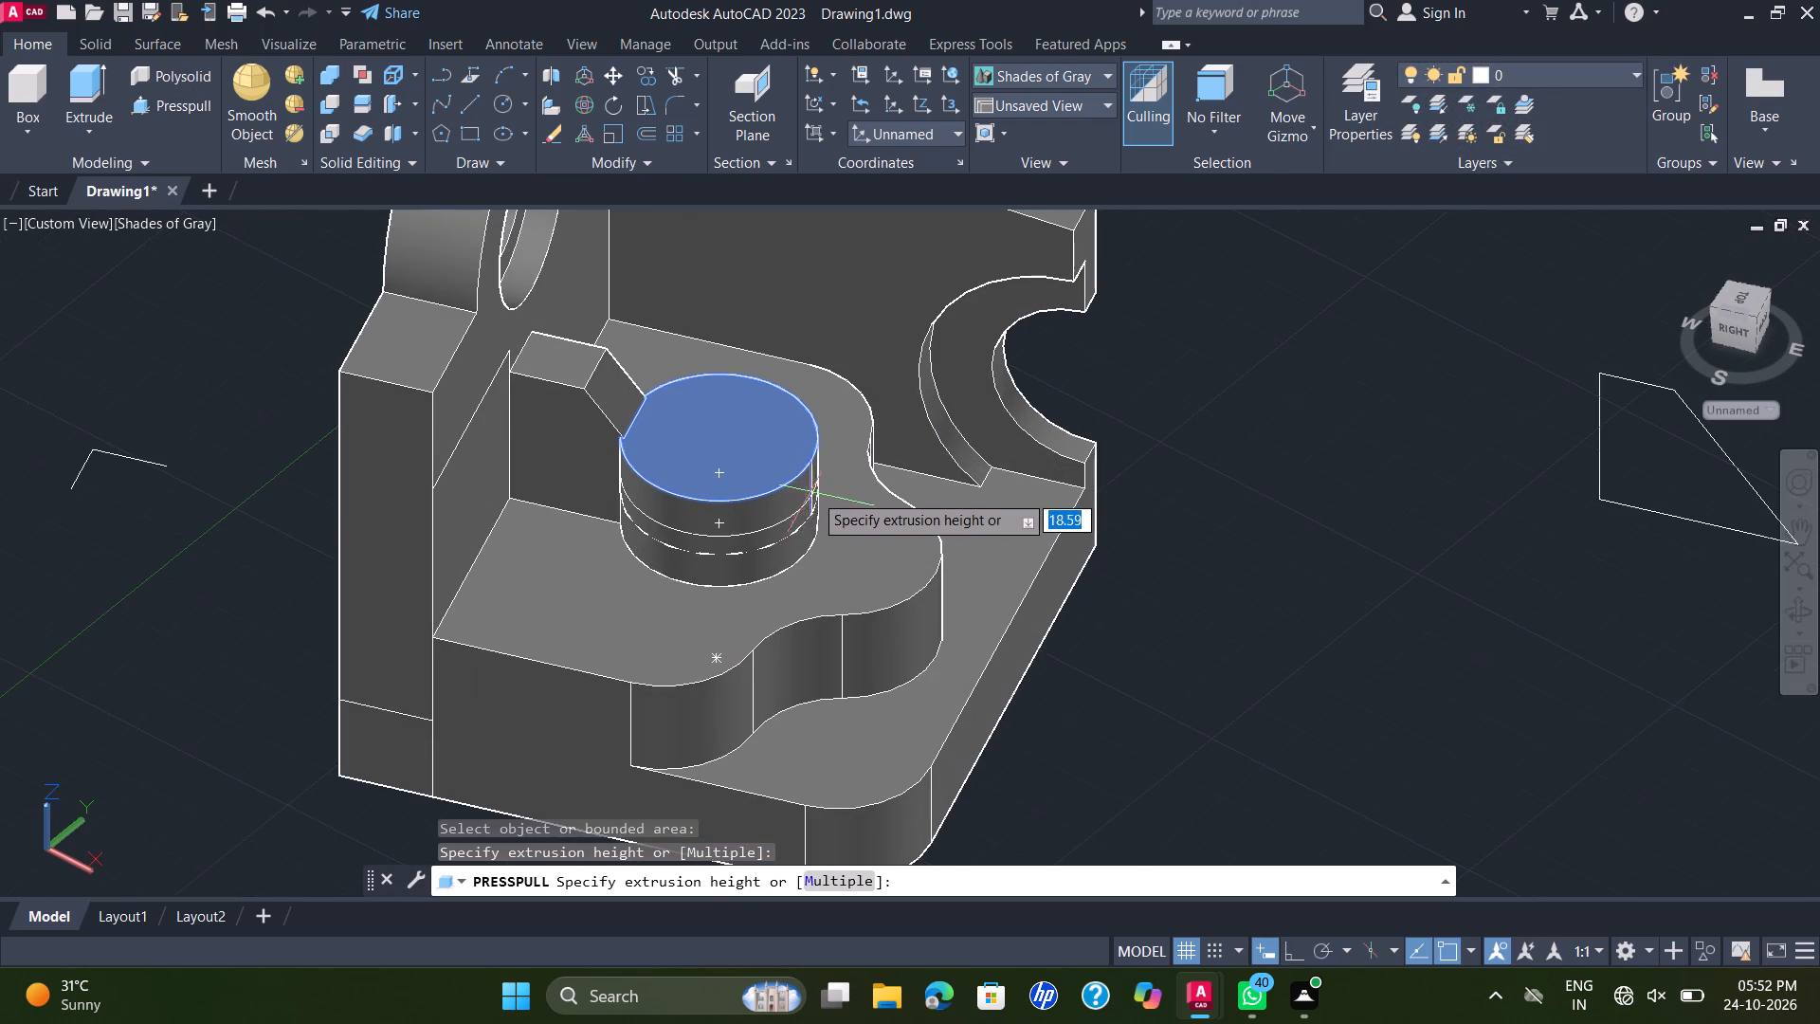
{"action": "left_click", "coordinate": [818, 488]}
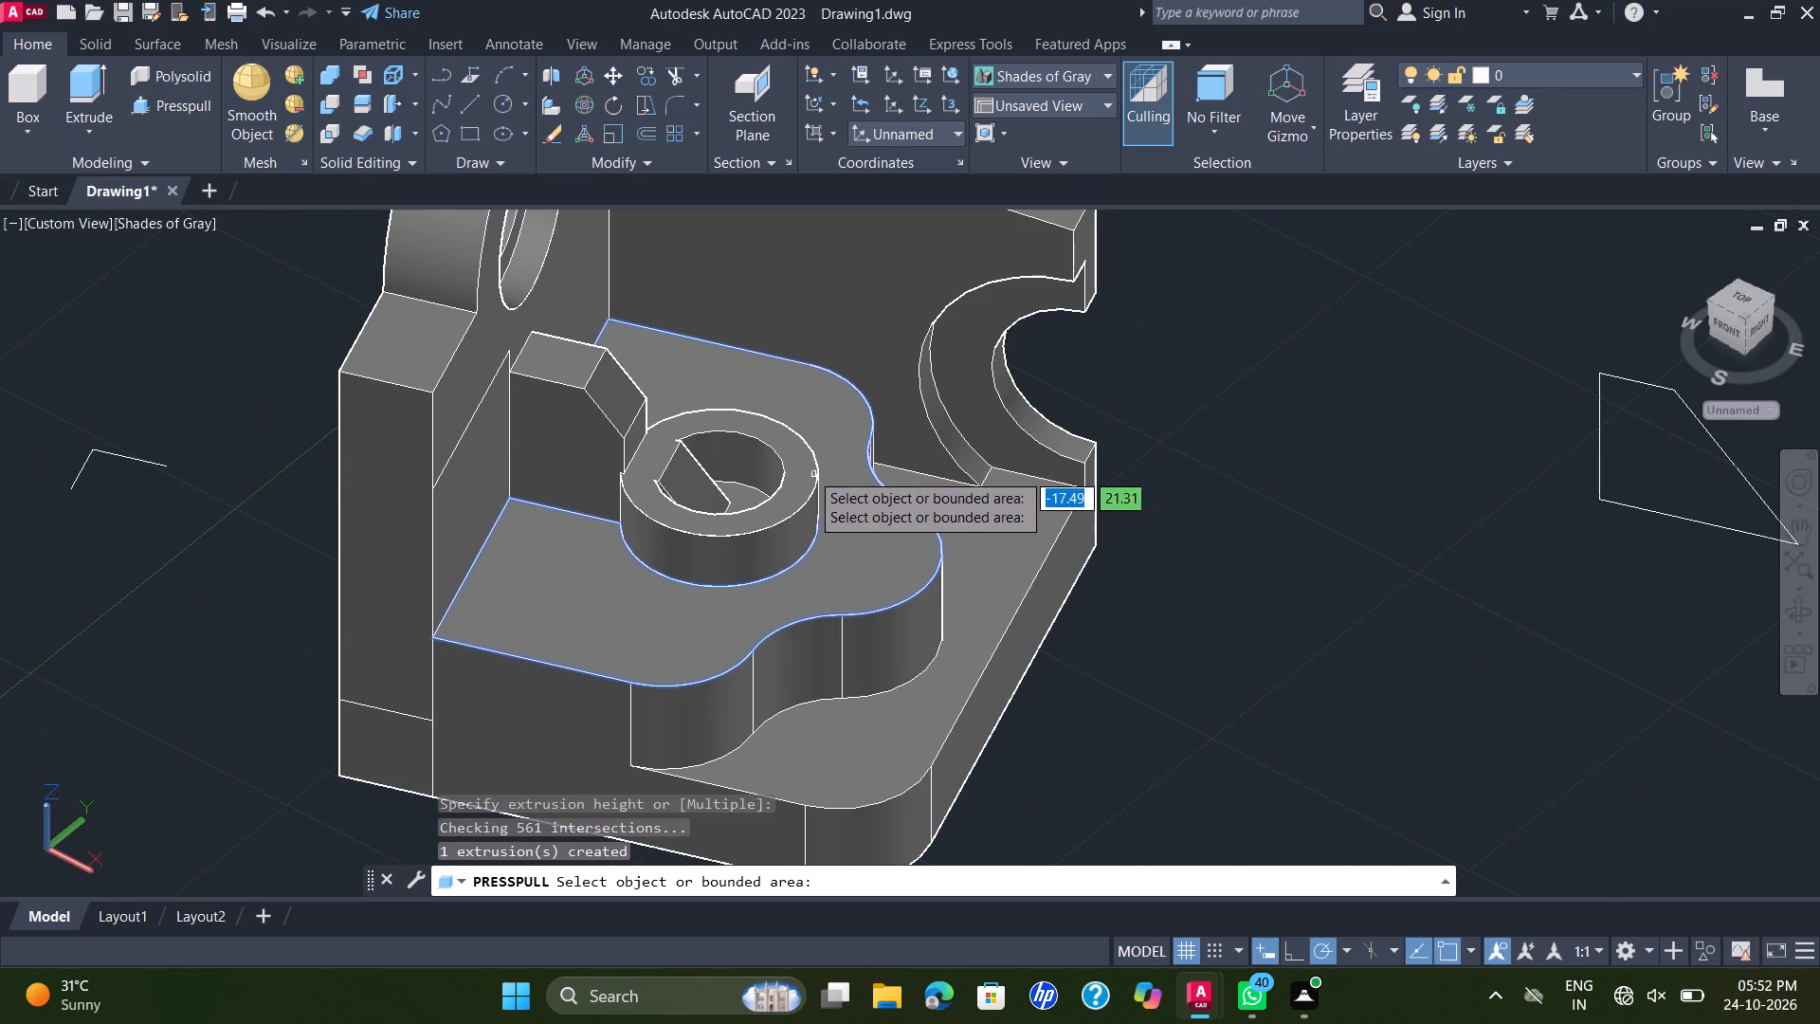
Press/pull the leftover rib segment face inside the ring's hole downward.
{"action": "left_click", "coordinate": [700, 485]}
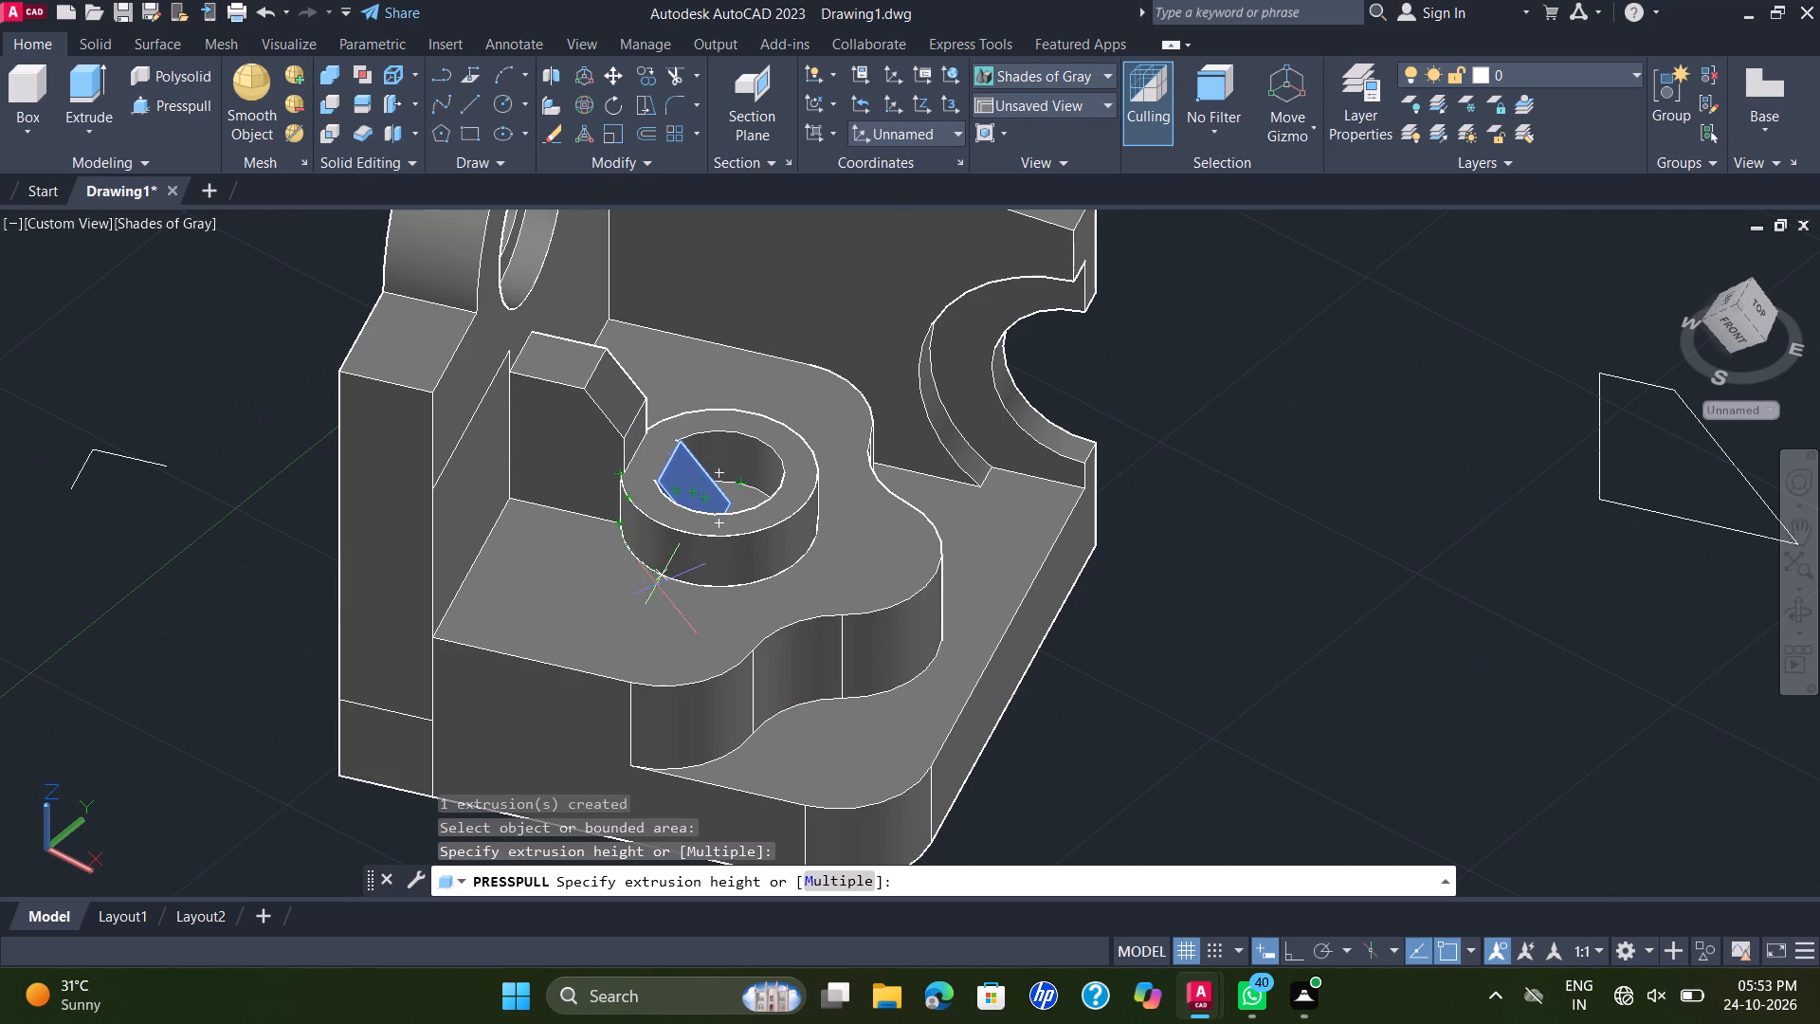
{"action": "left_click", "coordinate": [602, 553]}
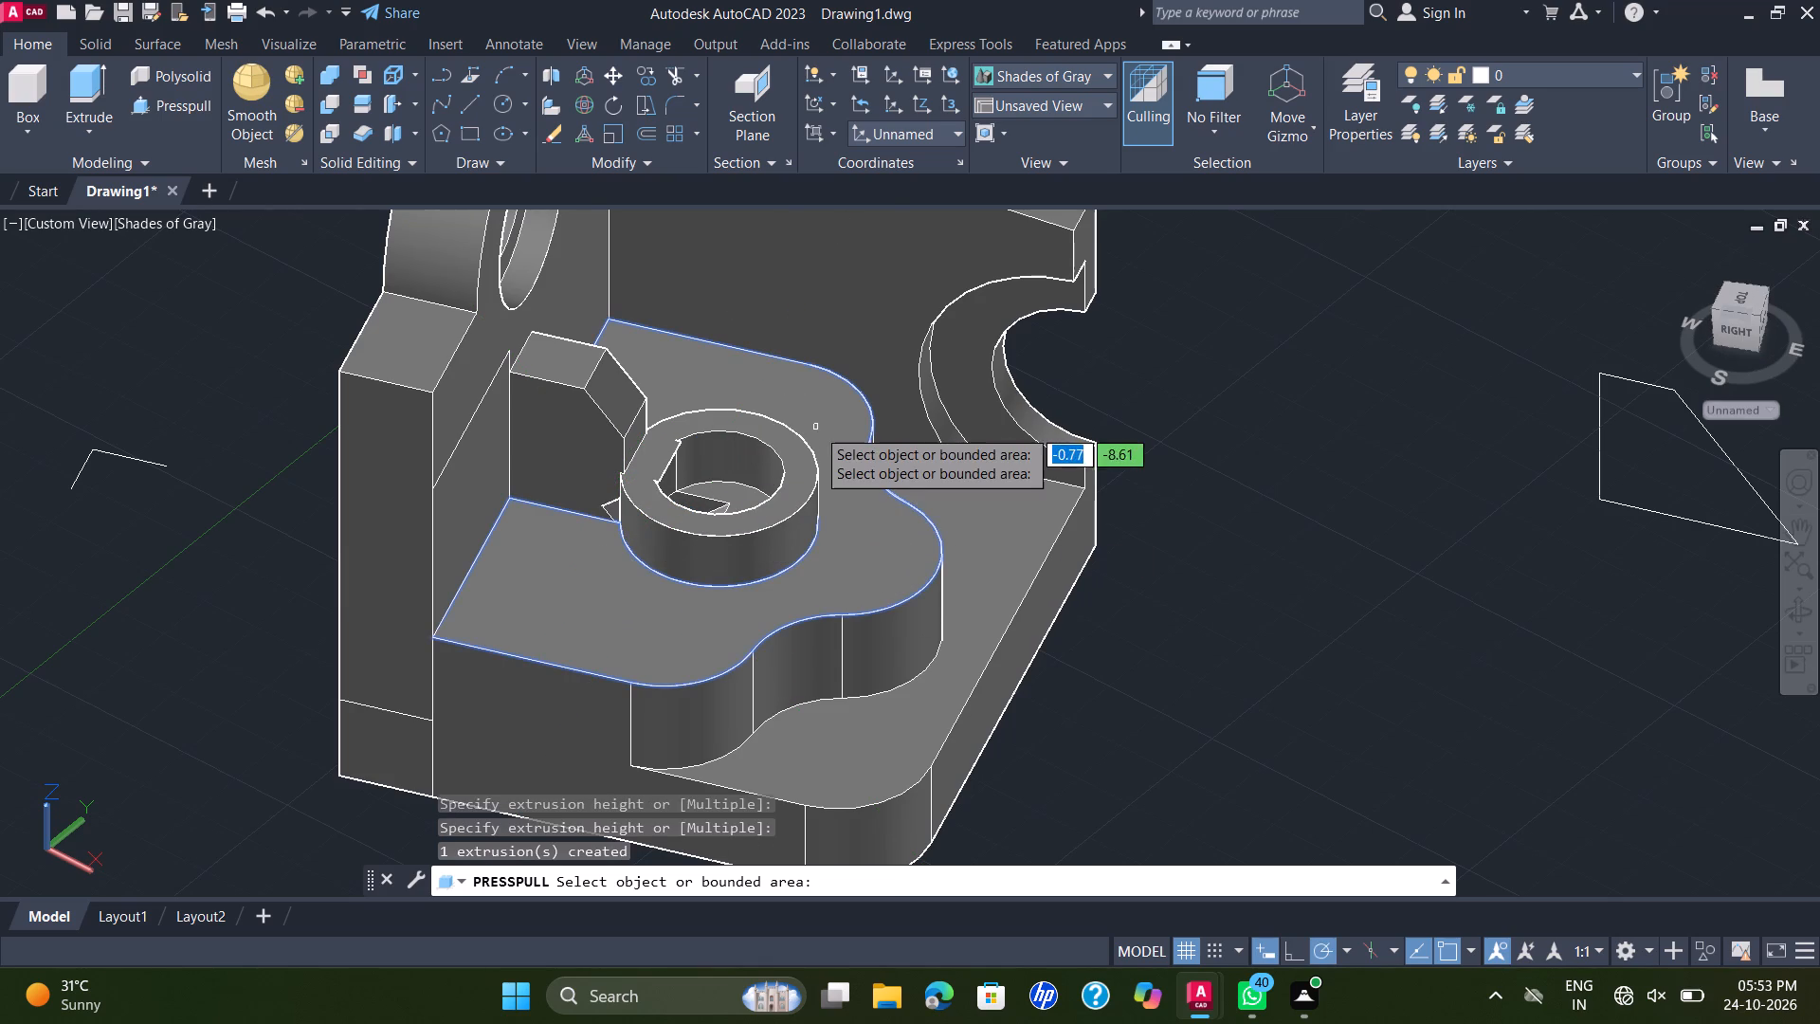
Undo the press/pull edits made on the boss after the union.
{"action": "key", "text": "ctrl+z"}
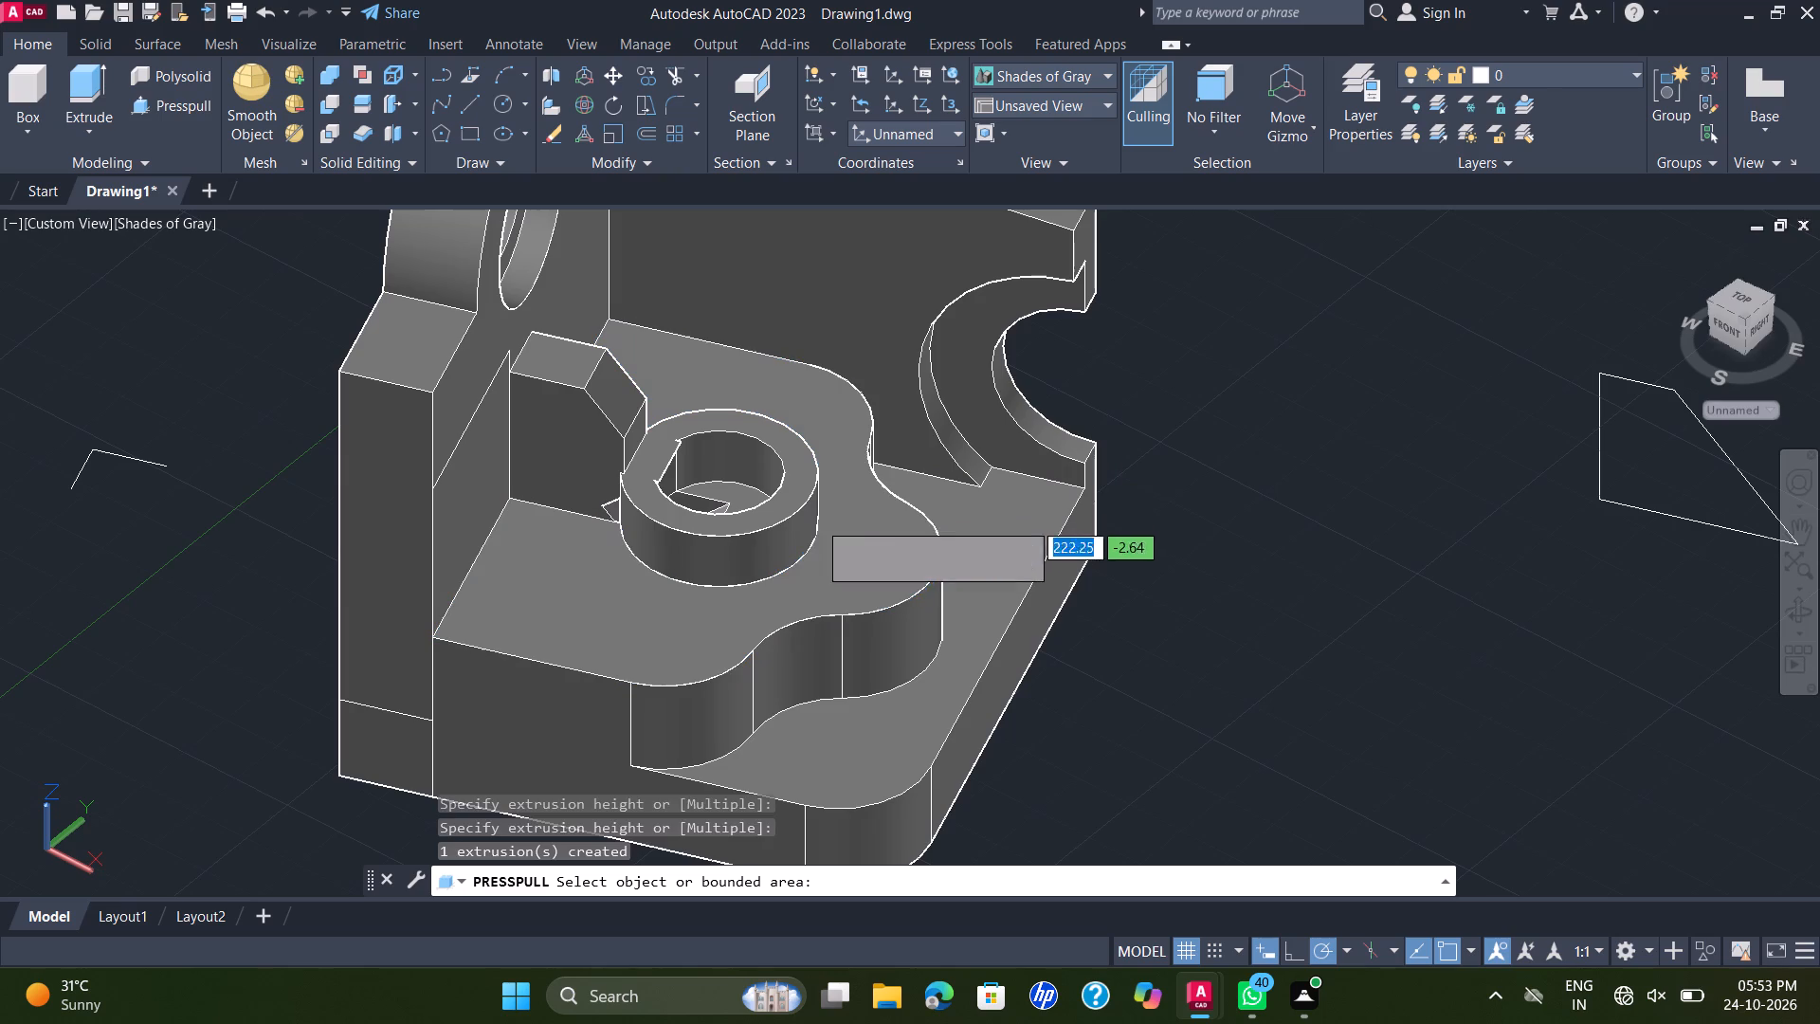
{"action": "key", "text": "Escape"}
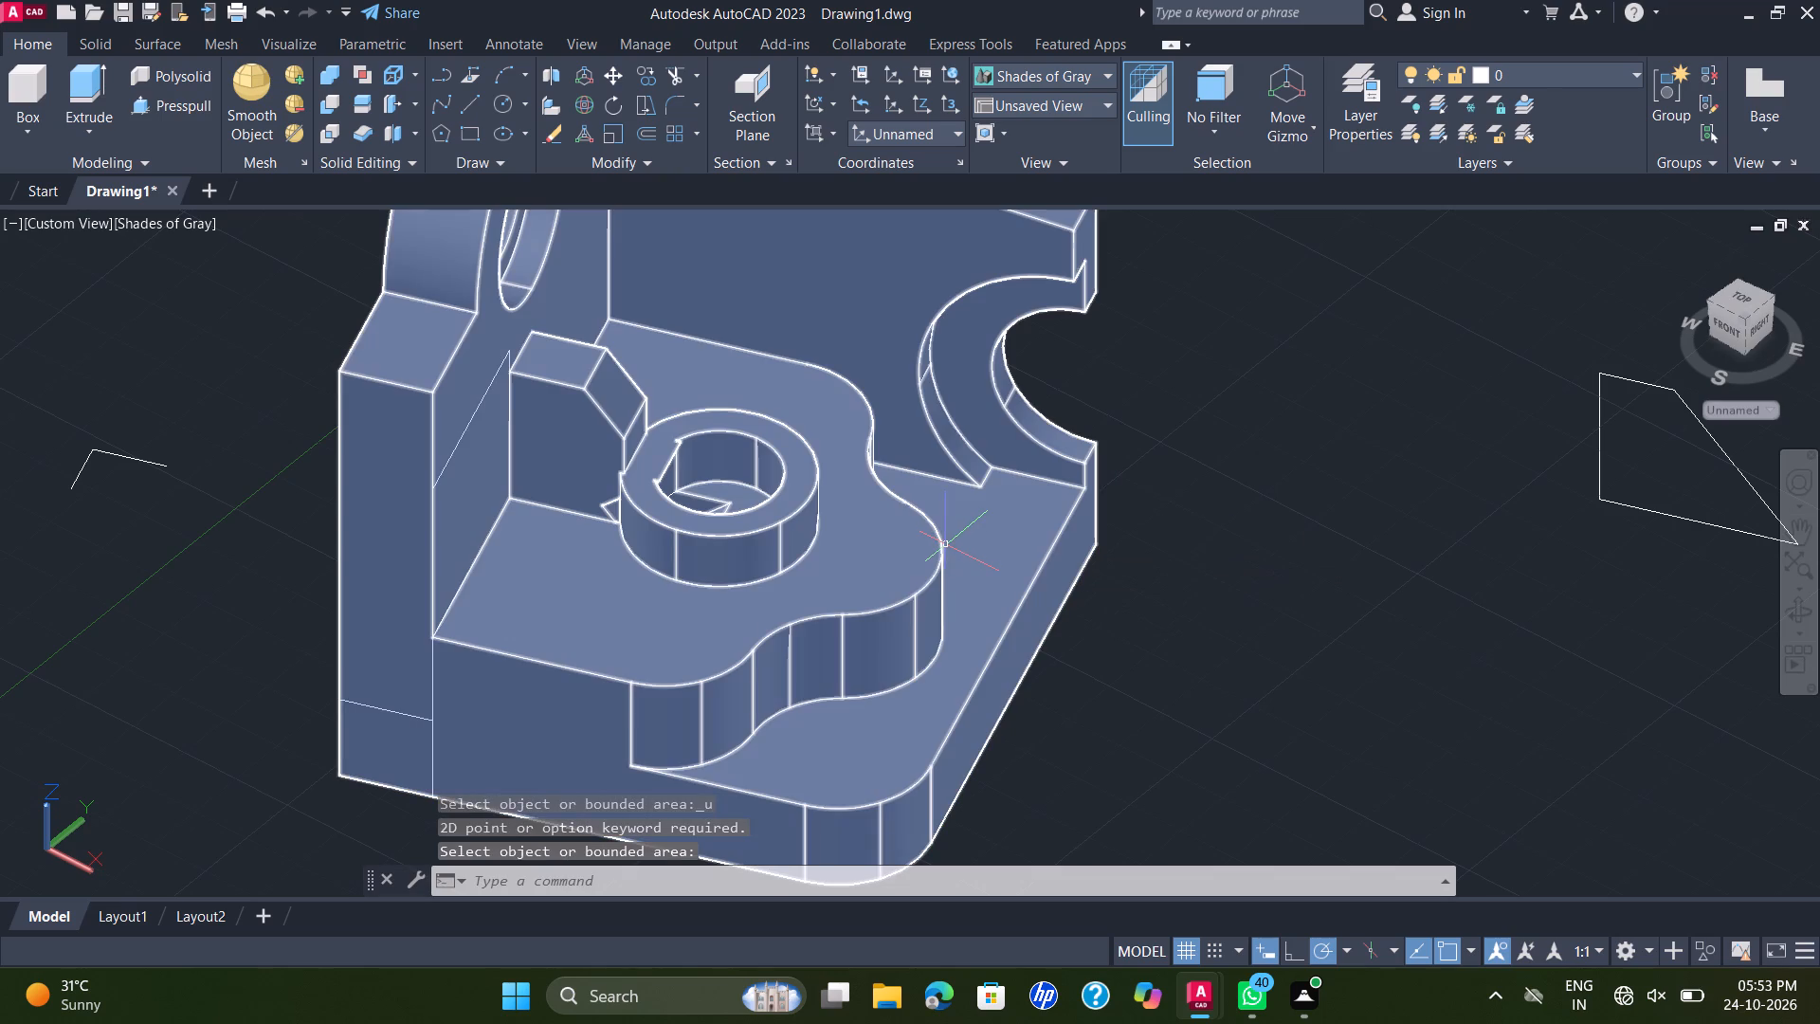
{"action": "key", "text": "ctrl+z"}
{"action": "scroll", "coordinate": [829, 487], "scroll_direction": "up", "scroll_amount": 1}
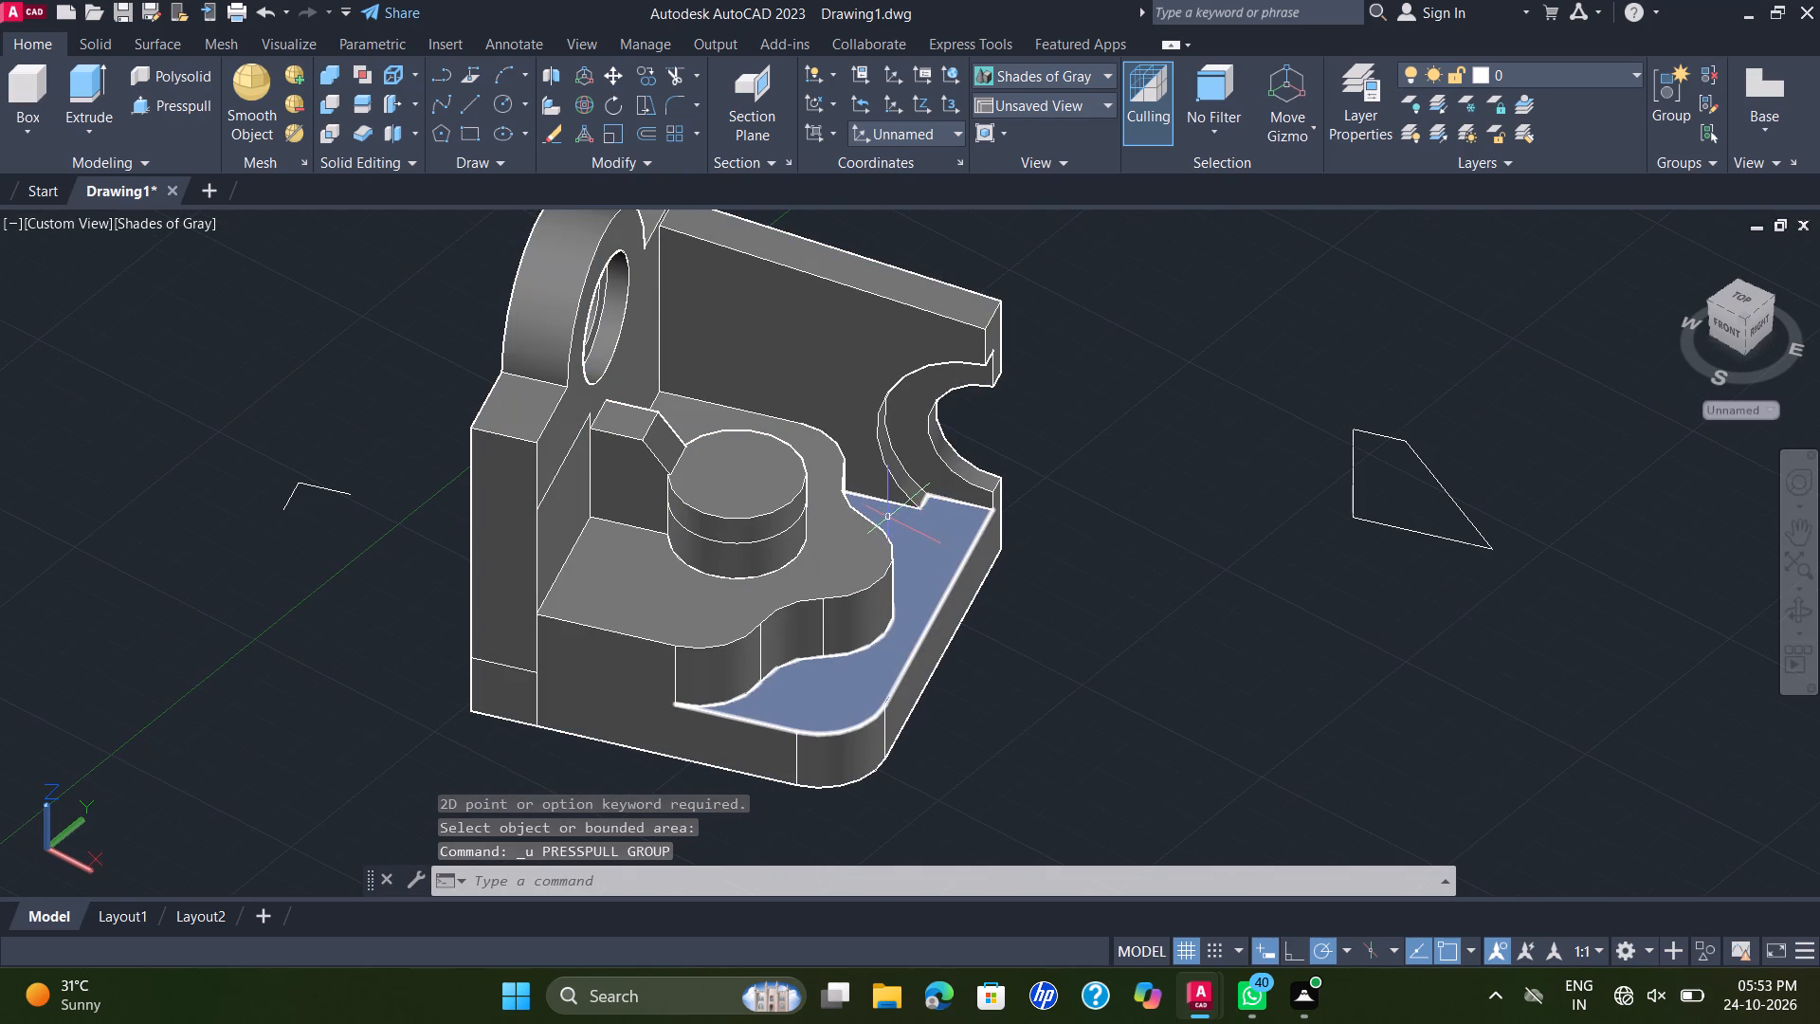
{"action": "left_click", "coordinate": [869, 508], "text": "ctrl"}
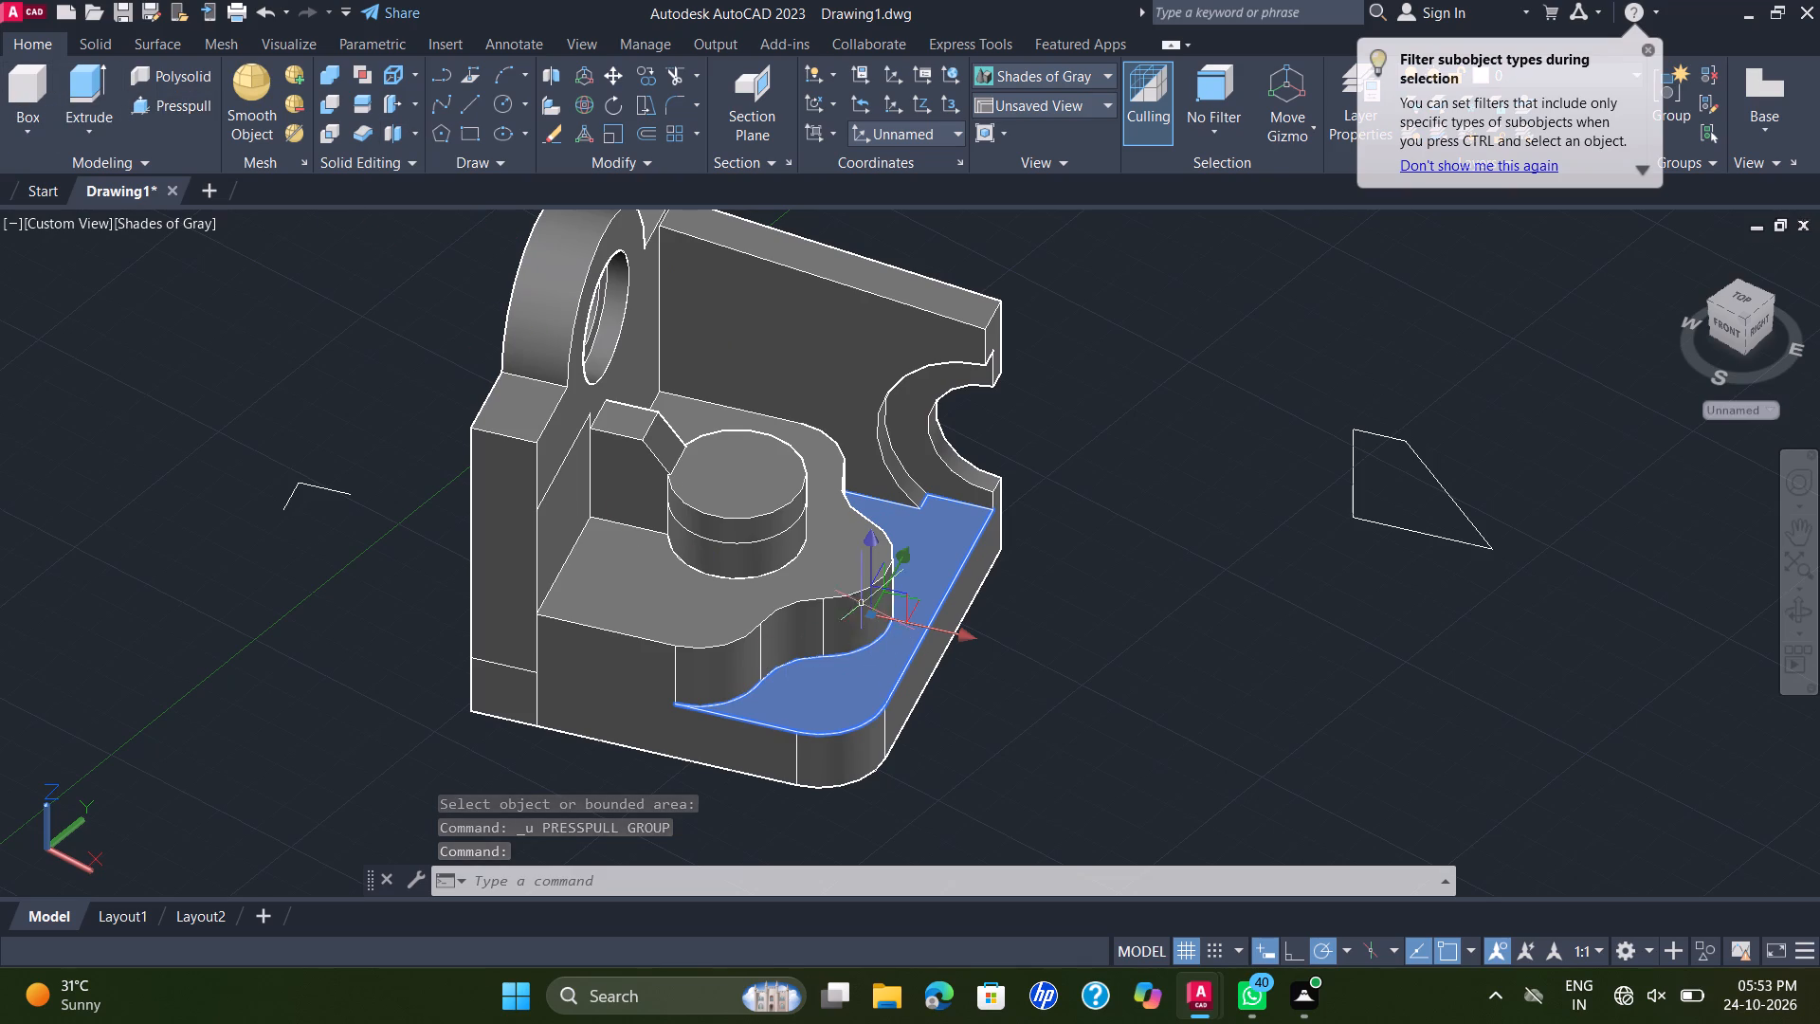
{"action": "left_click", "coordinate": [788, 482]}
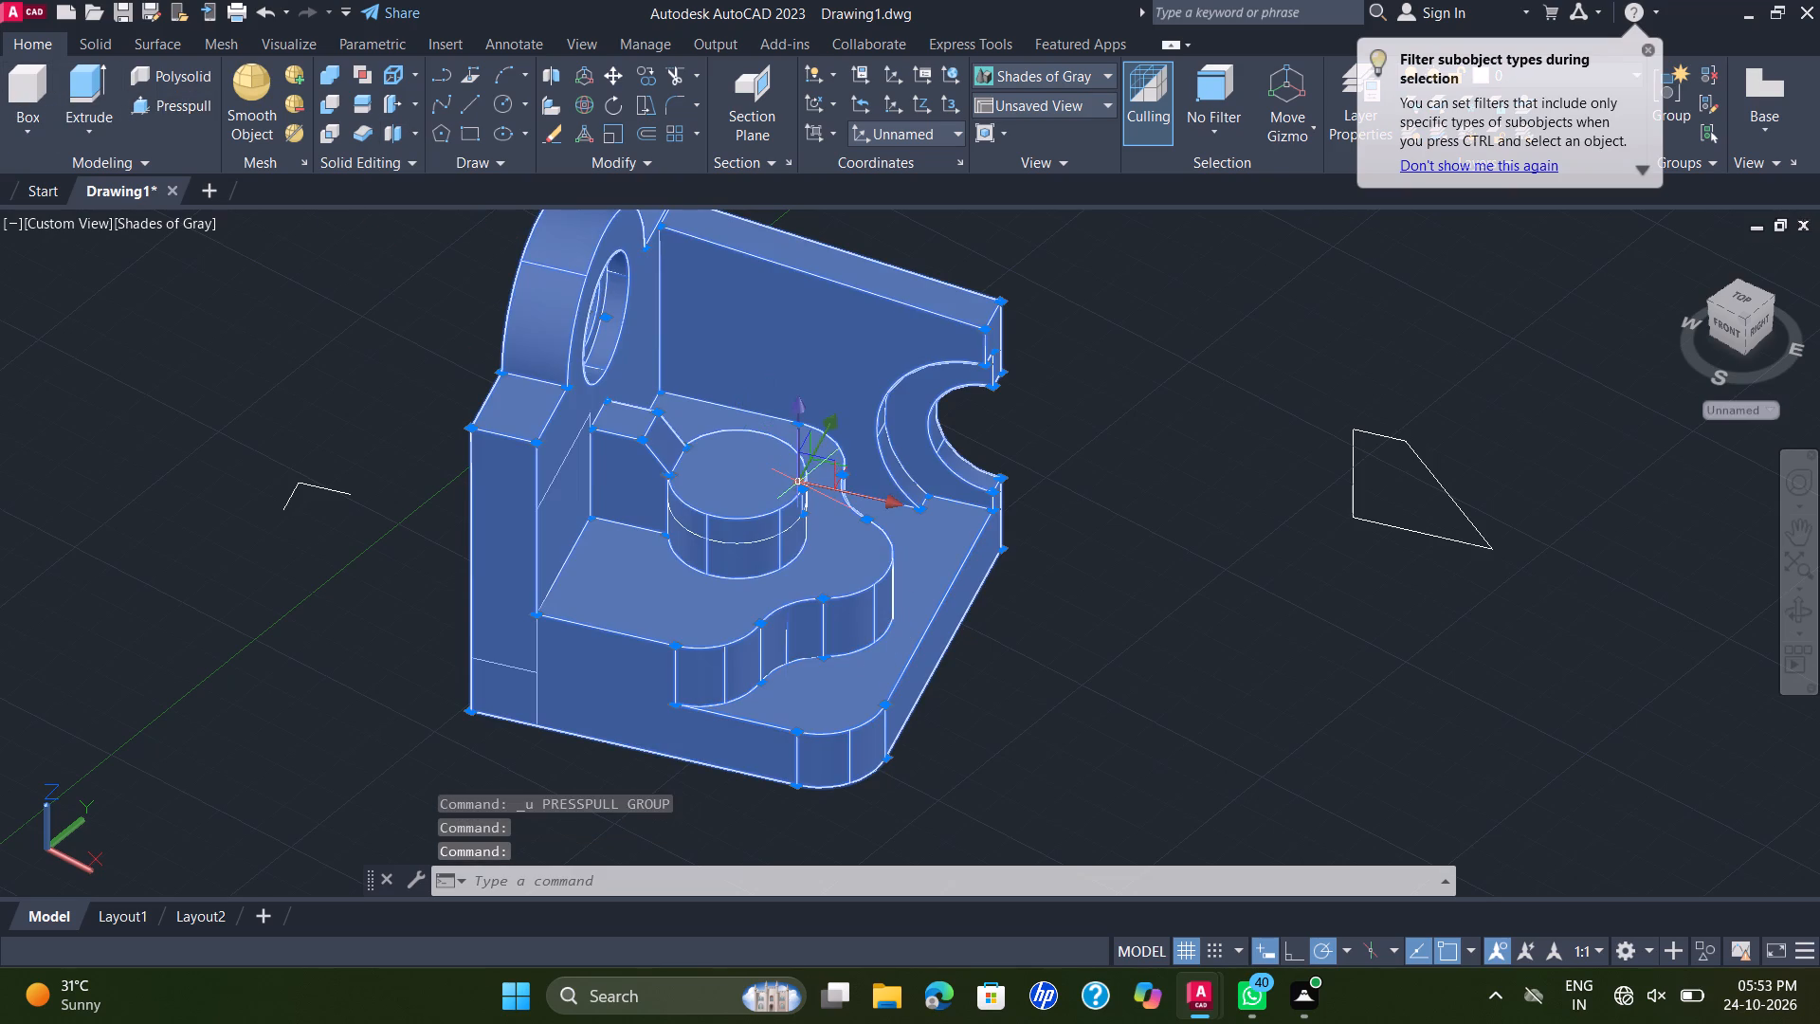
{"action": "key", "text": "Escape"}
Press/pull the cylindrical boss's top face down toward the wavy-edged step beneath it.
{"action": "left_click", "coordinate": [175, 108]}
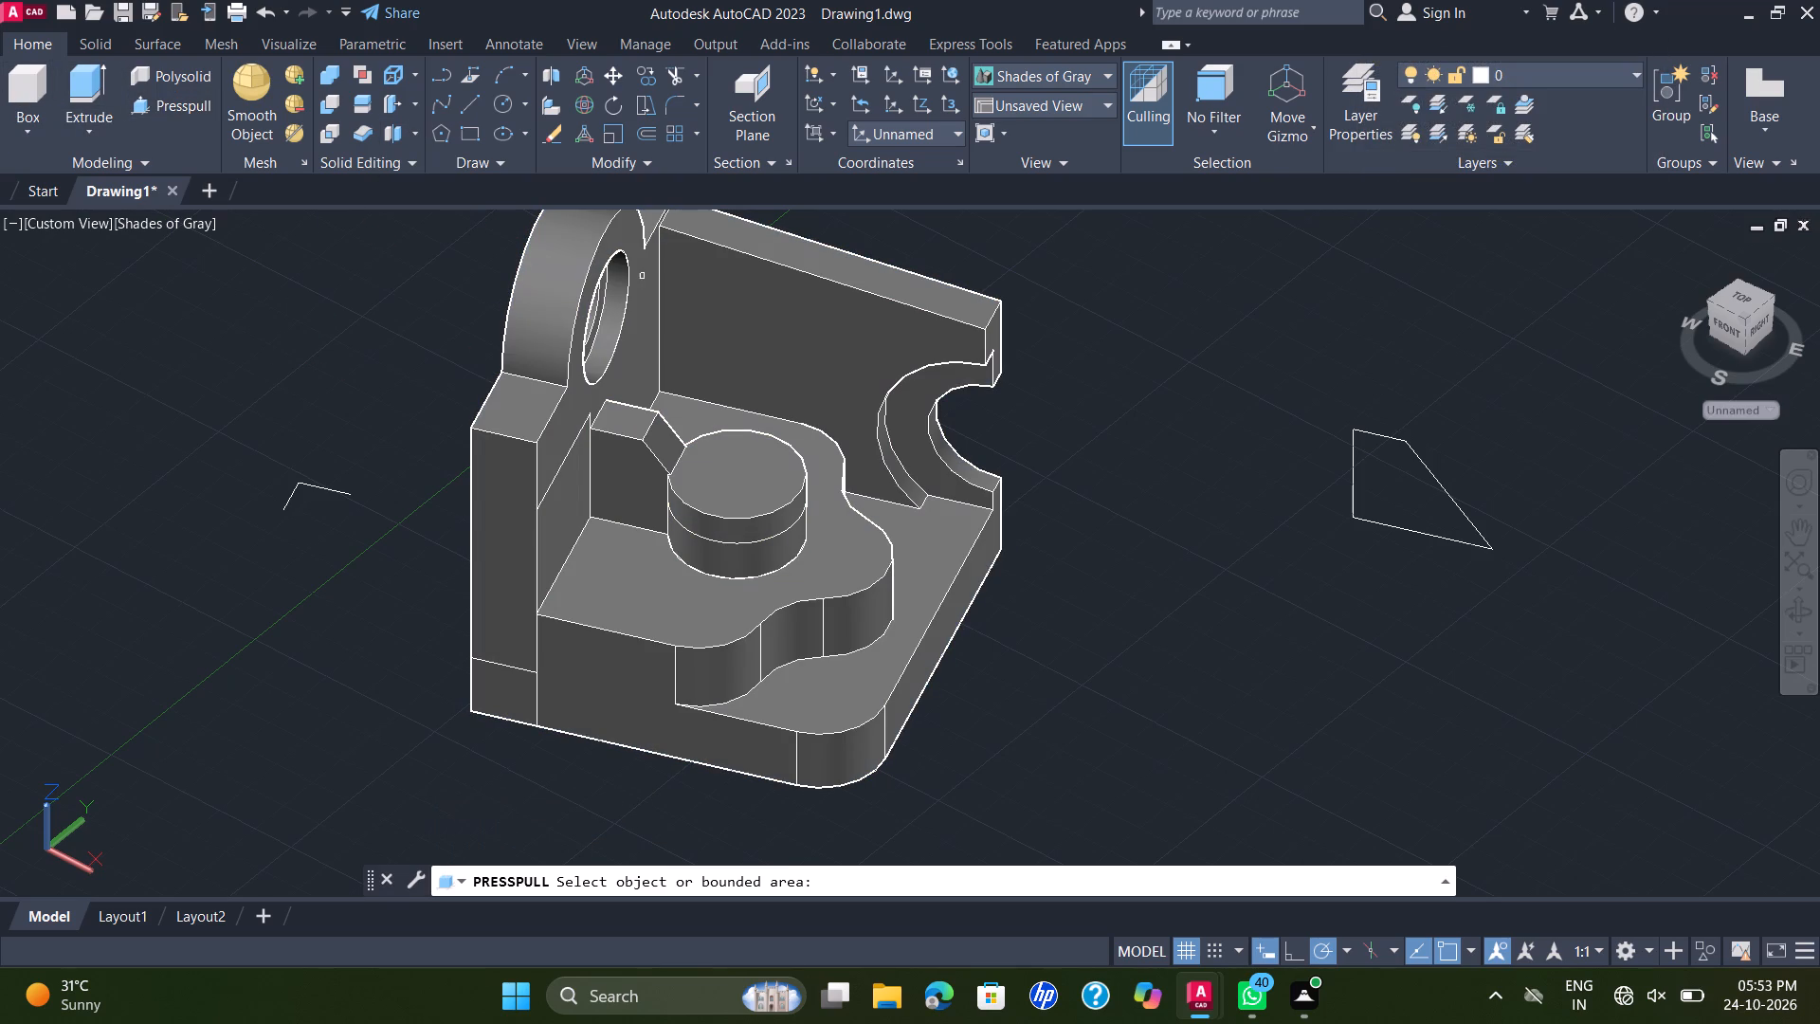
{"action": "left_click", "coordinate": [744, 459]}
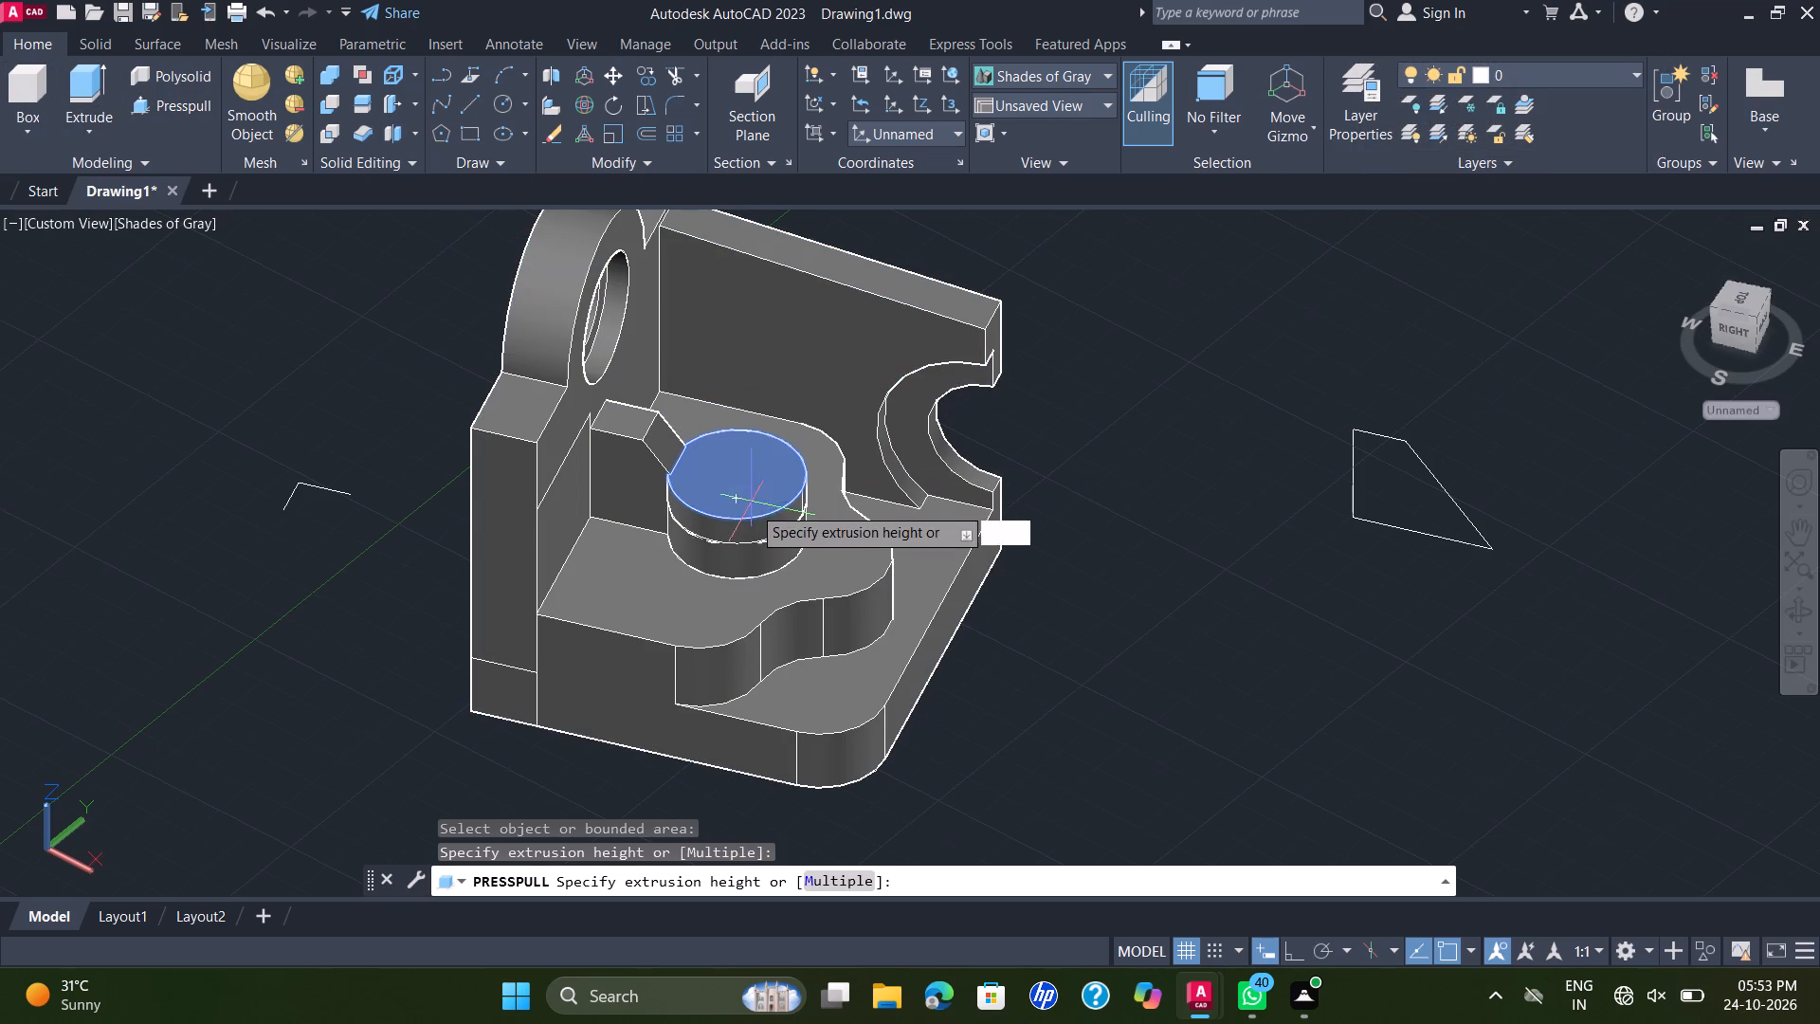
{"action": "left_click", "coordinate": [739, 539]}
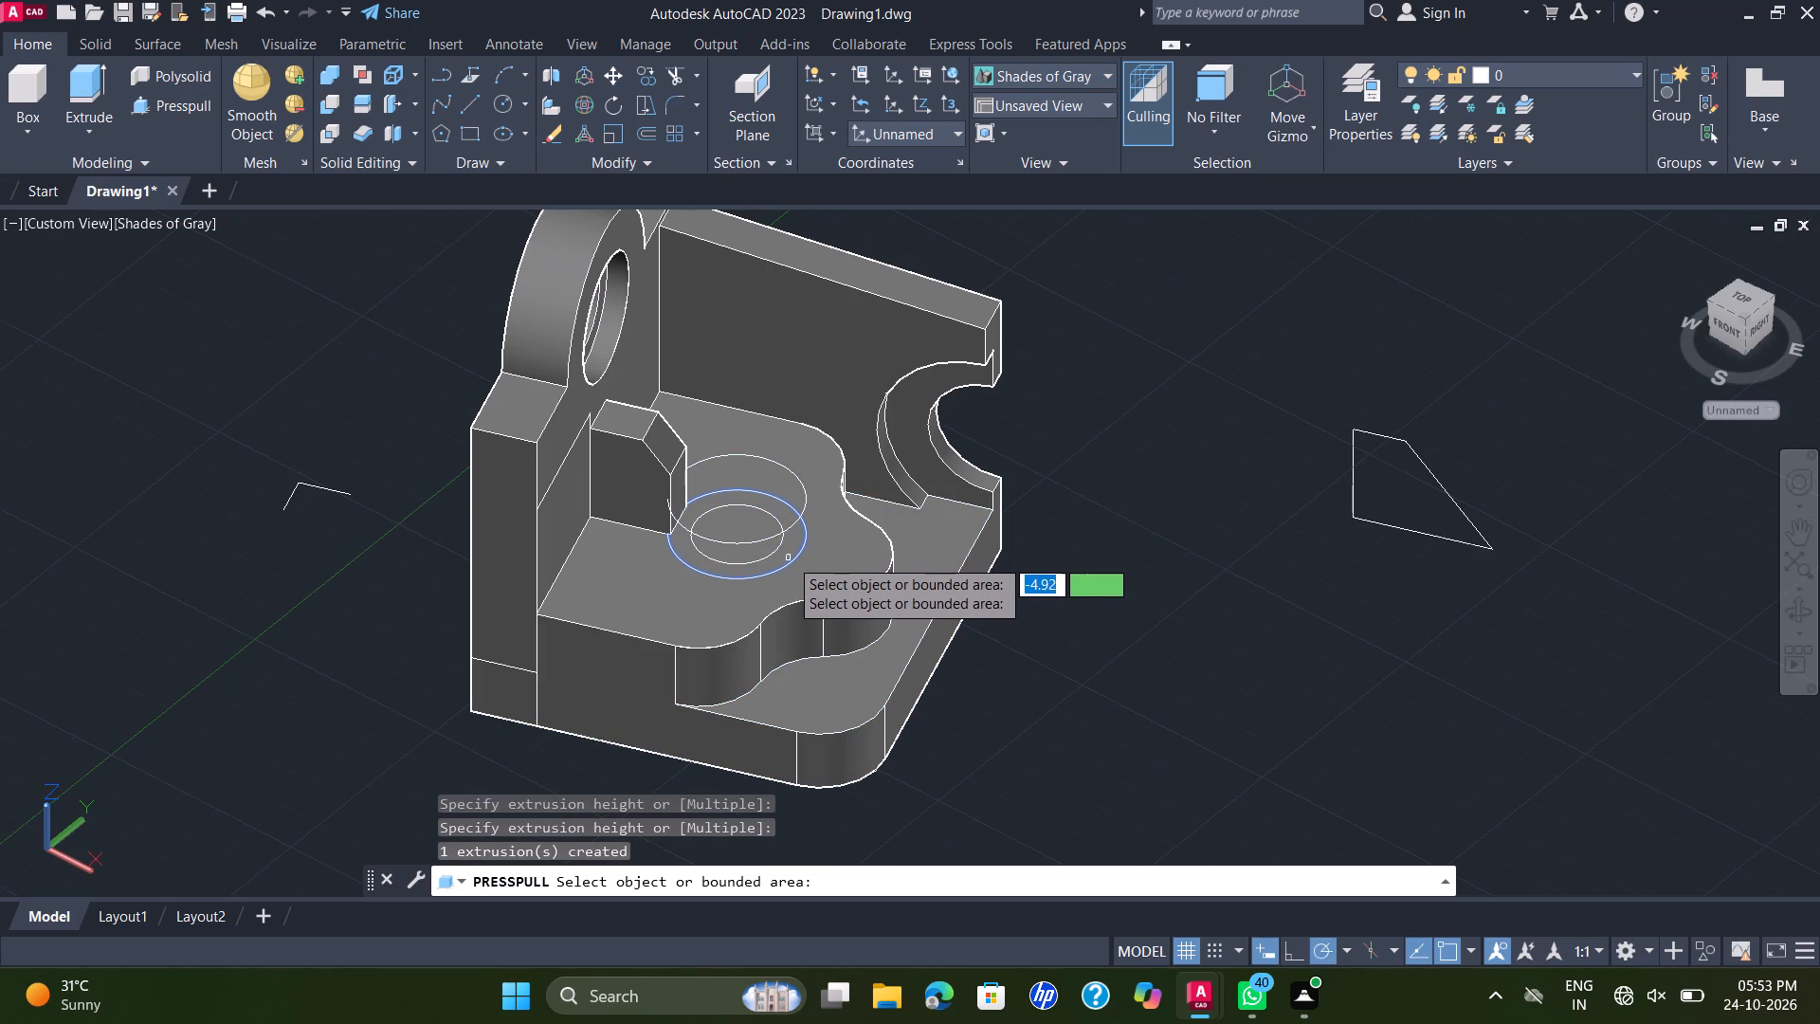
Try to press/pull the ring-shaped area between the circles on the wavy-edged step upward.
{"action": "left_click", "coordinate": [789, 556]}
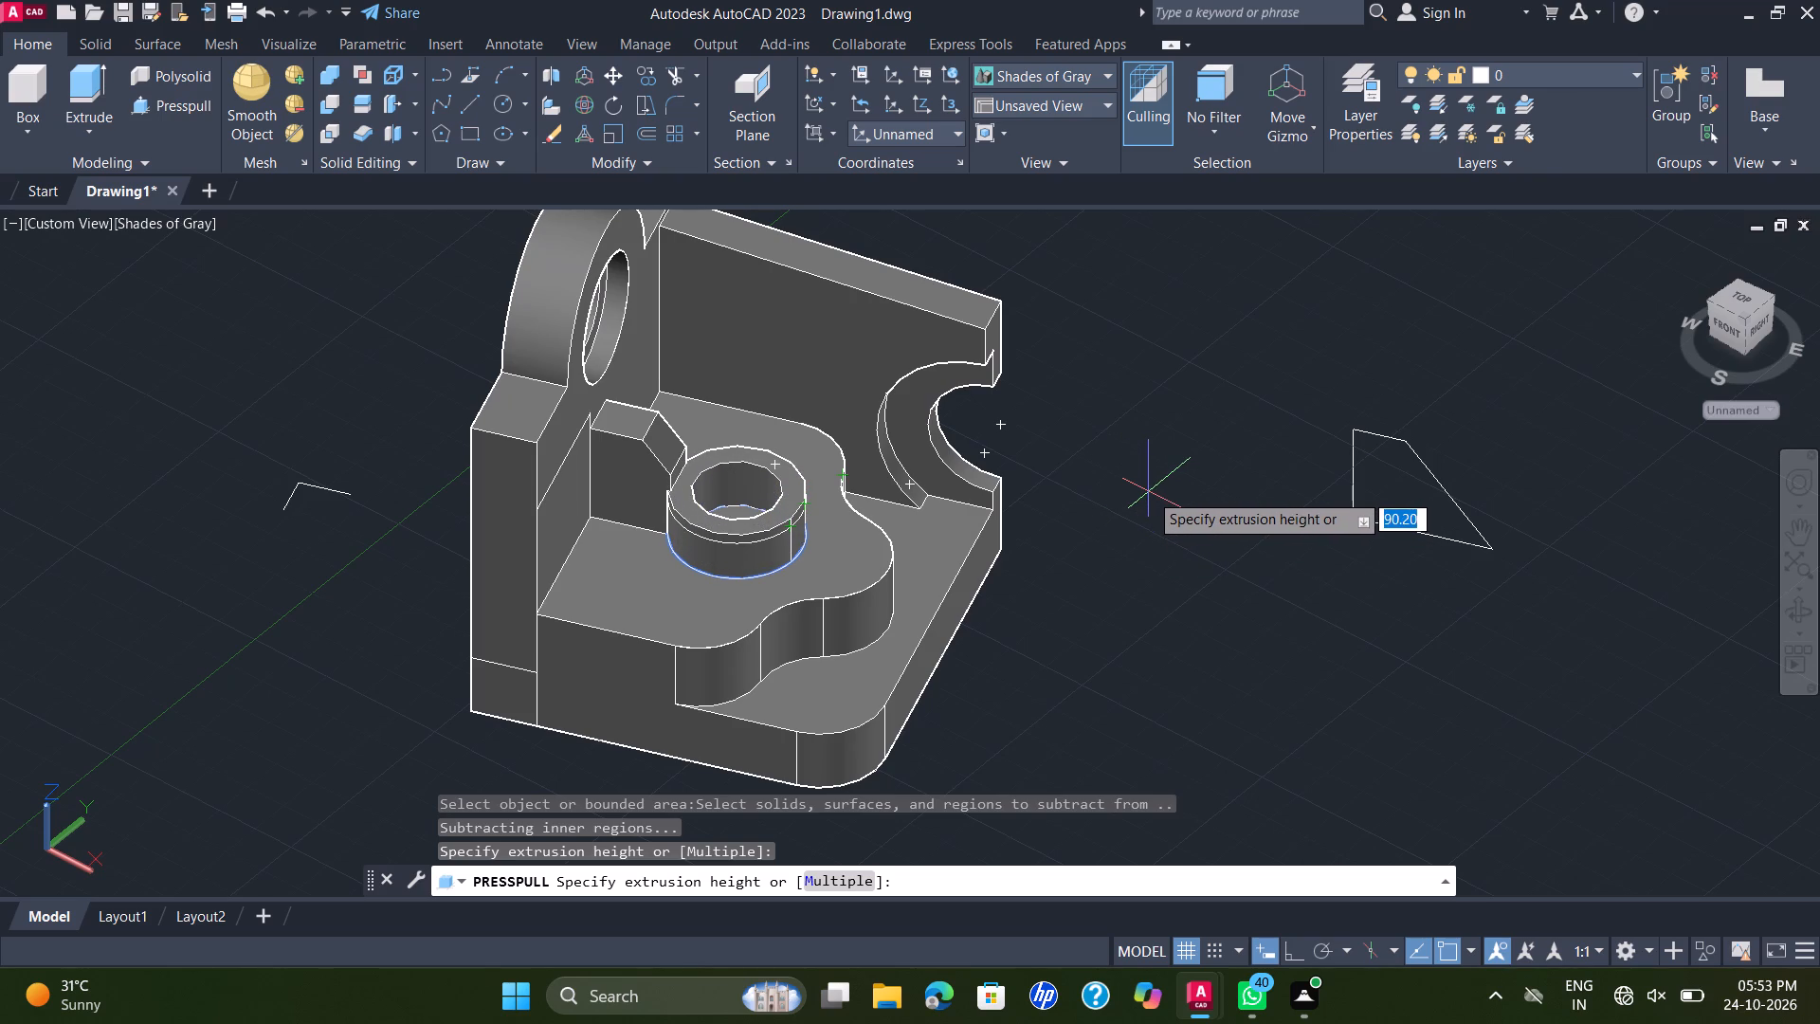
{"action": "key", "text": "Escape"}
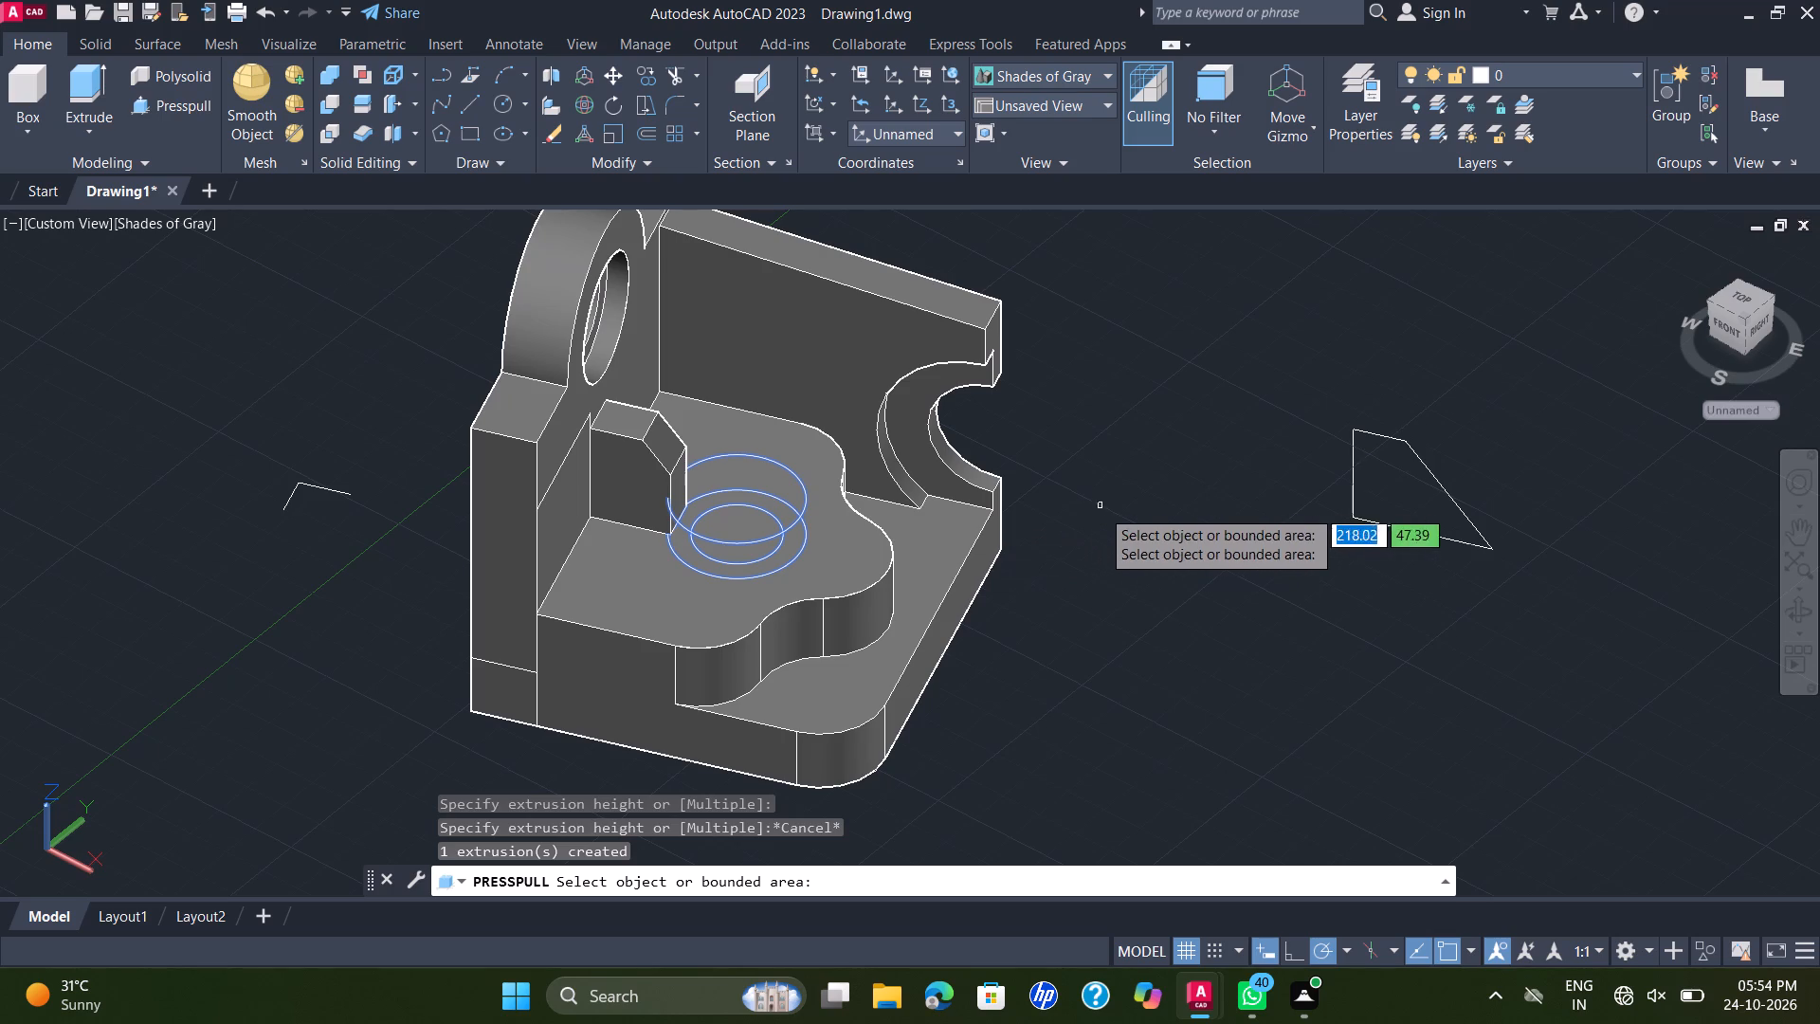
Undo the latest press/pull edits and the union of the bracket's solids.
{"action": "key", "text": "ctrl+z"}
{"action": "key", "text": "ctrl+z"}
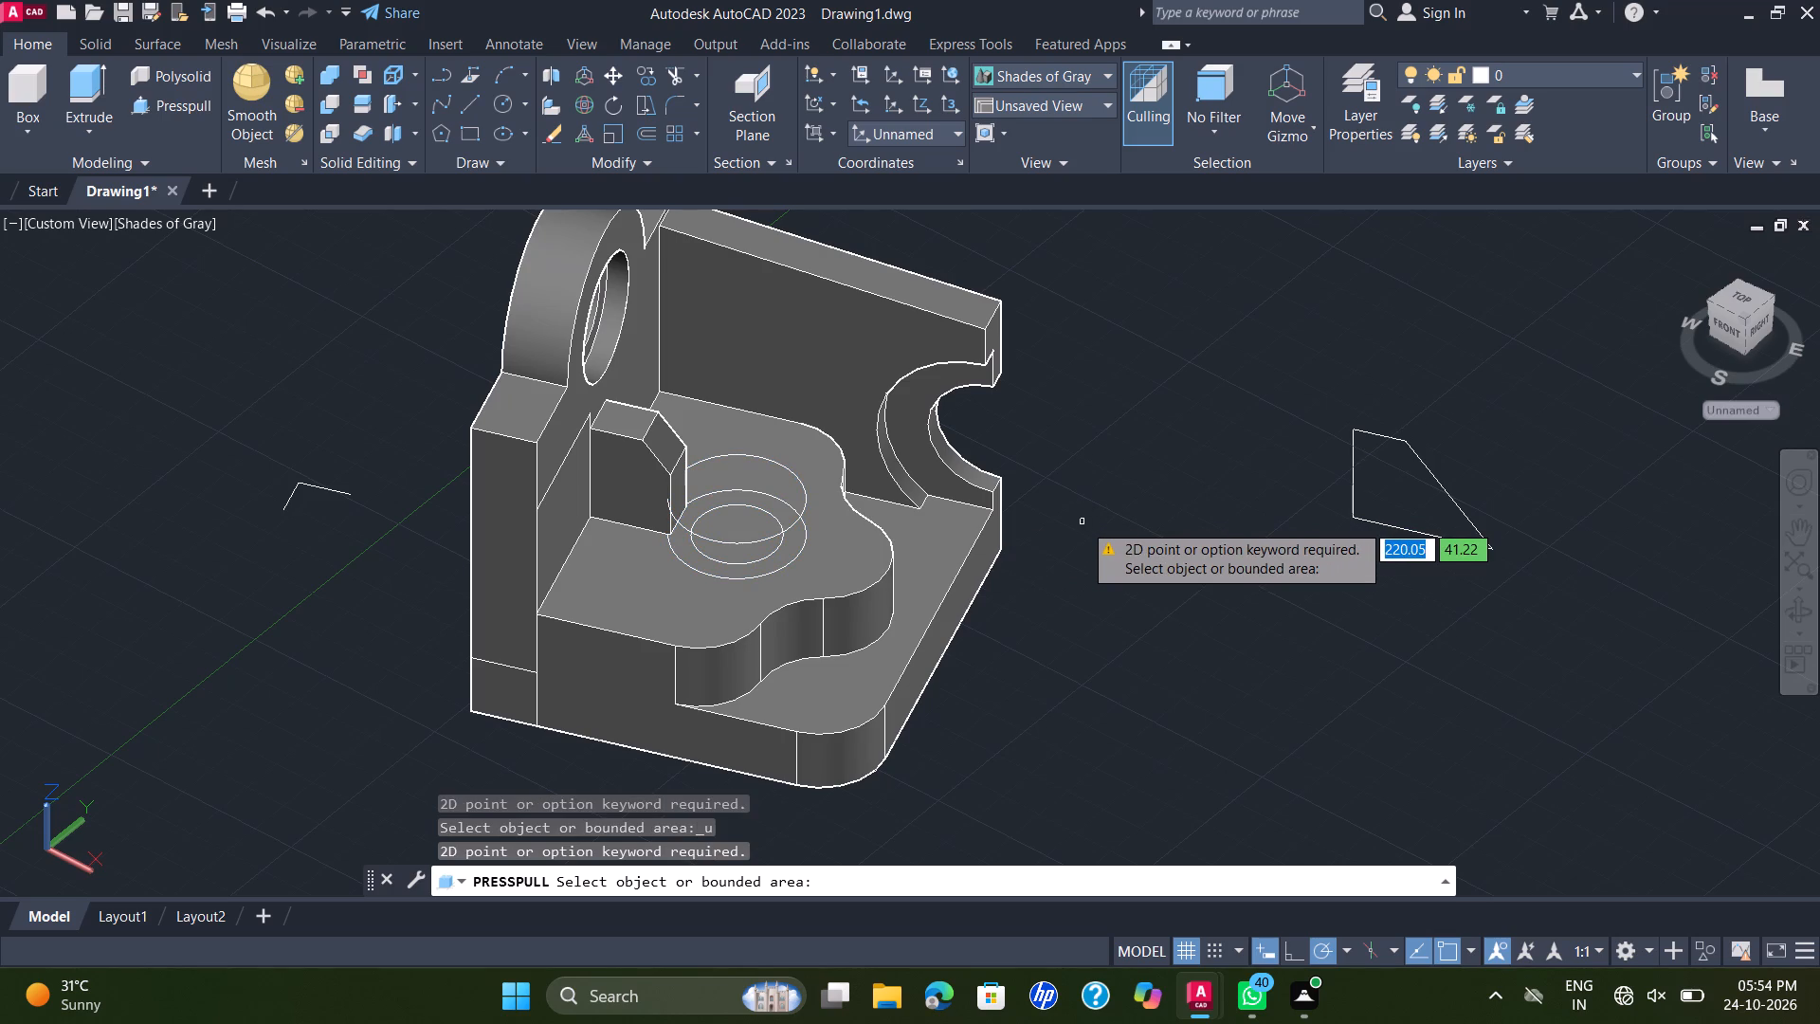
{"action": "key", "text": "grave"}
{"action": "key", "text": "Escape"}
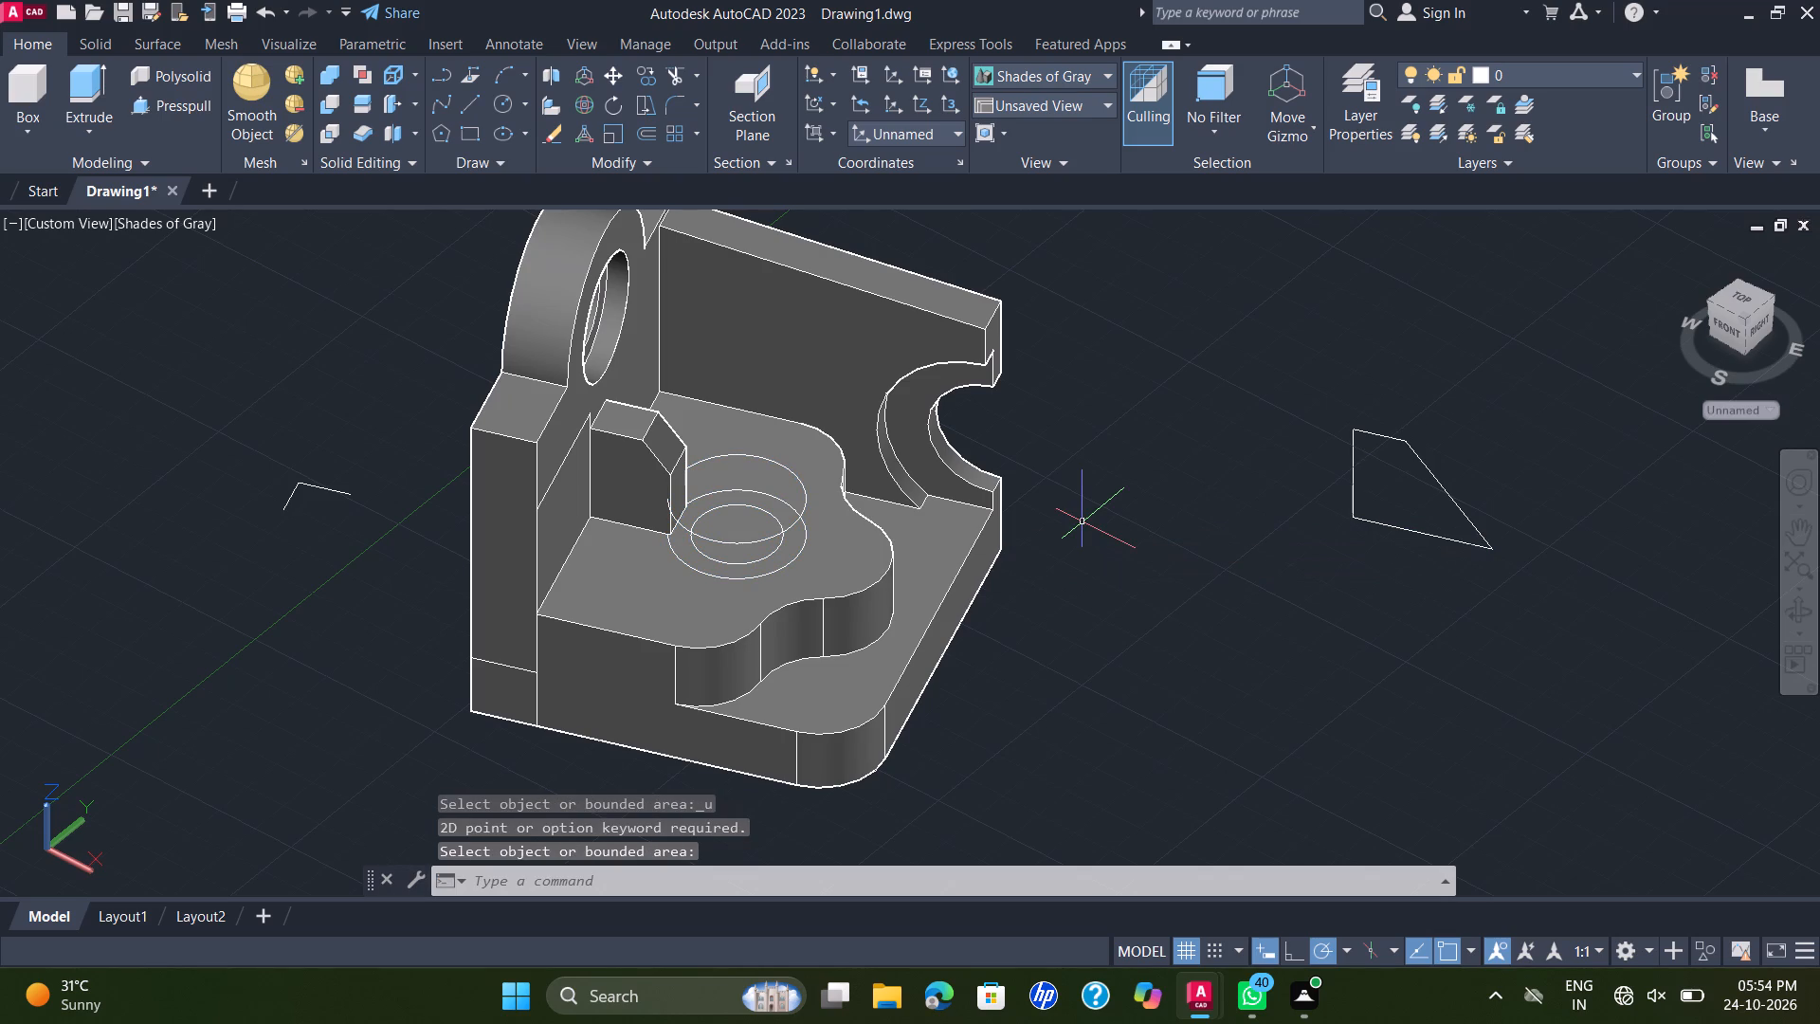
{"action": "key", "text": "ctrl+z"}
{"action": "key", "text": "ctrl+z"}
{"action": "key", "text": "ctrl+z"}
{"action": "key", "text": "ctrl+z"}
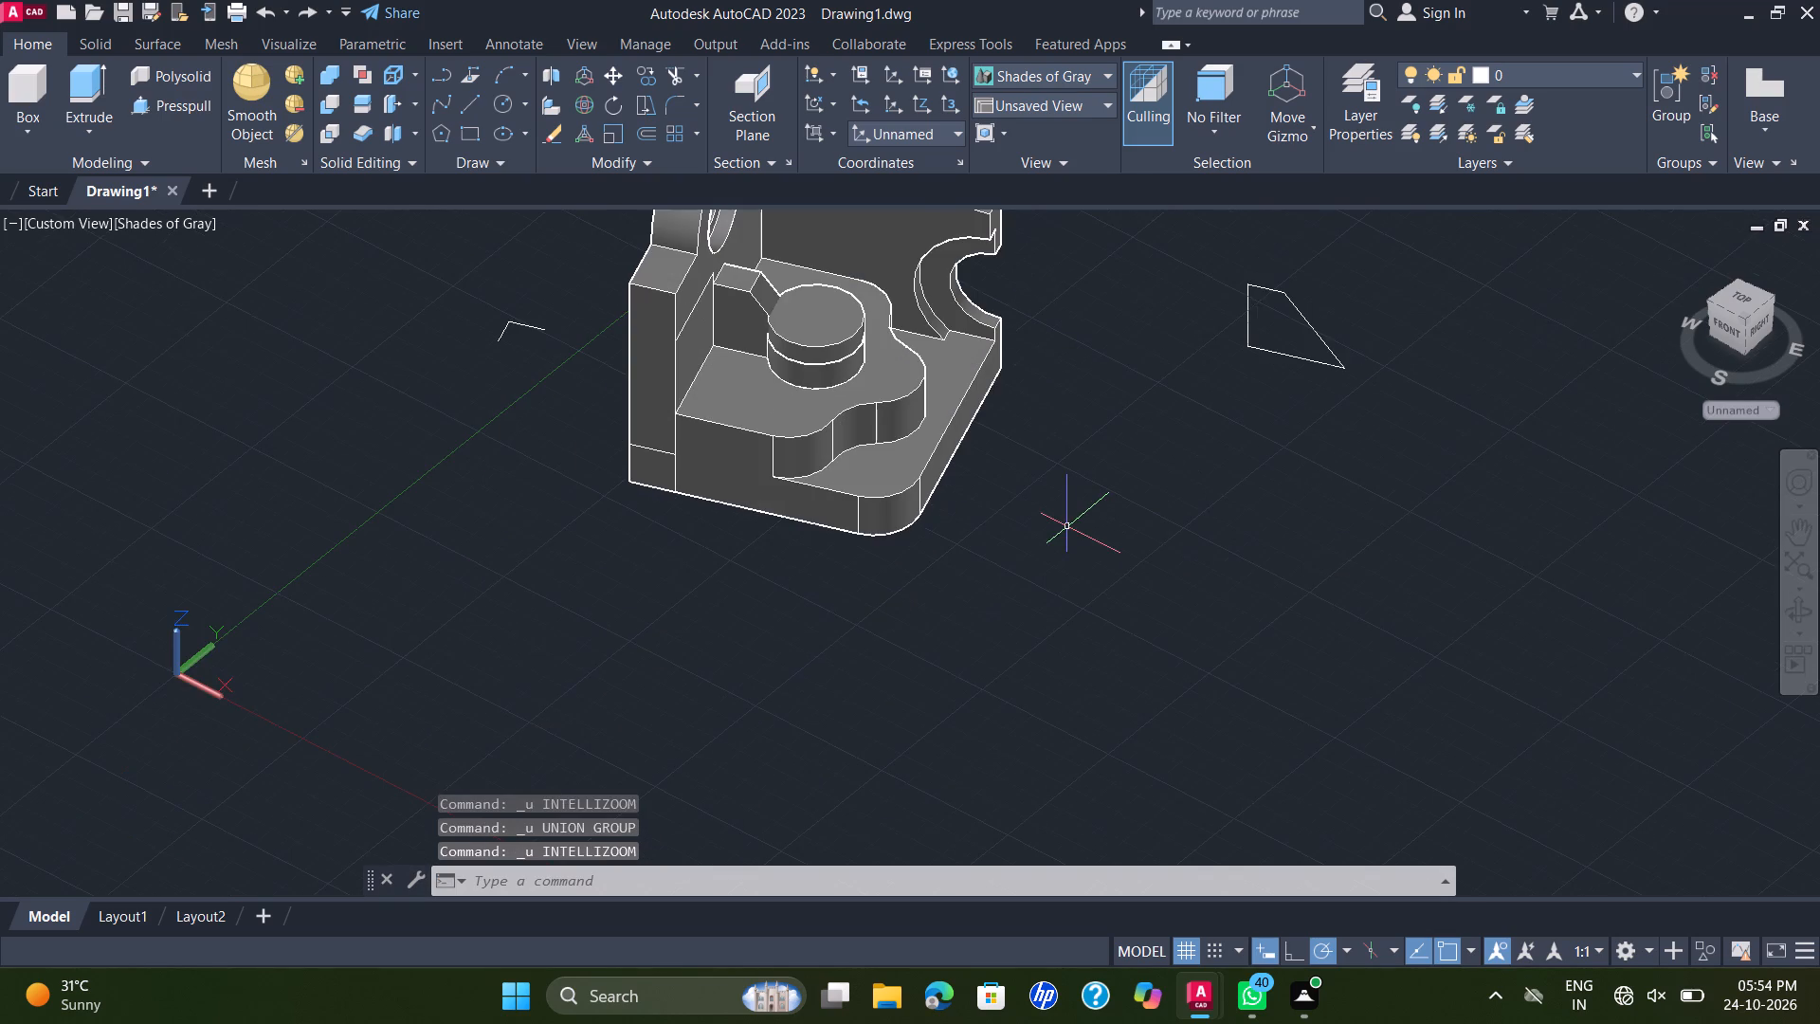
Undo the latest grouping and press/pull edits on the bracket's boss.
{"action": "key", "text": "ctrl+z"}
{"action": "key", "text": "ctrl+z"}
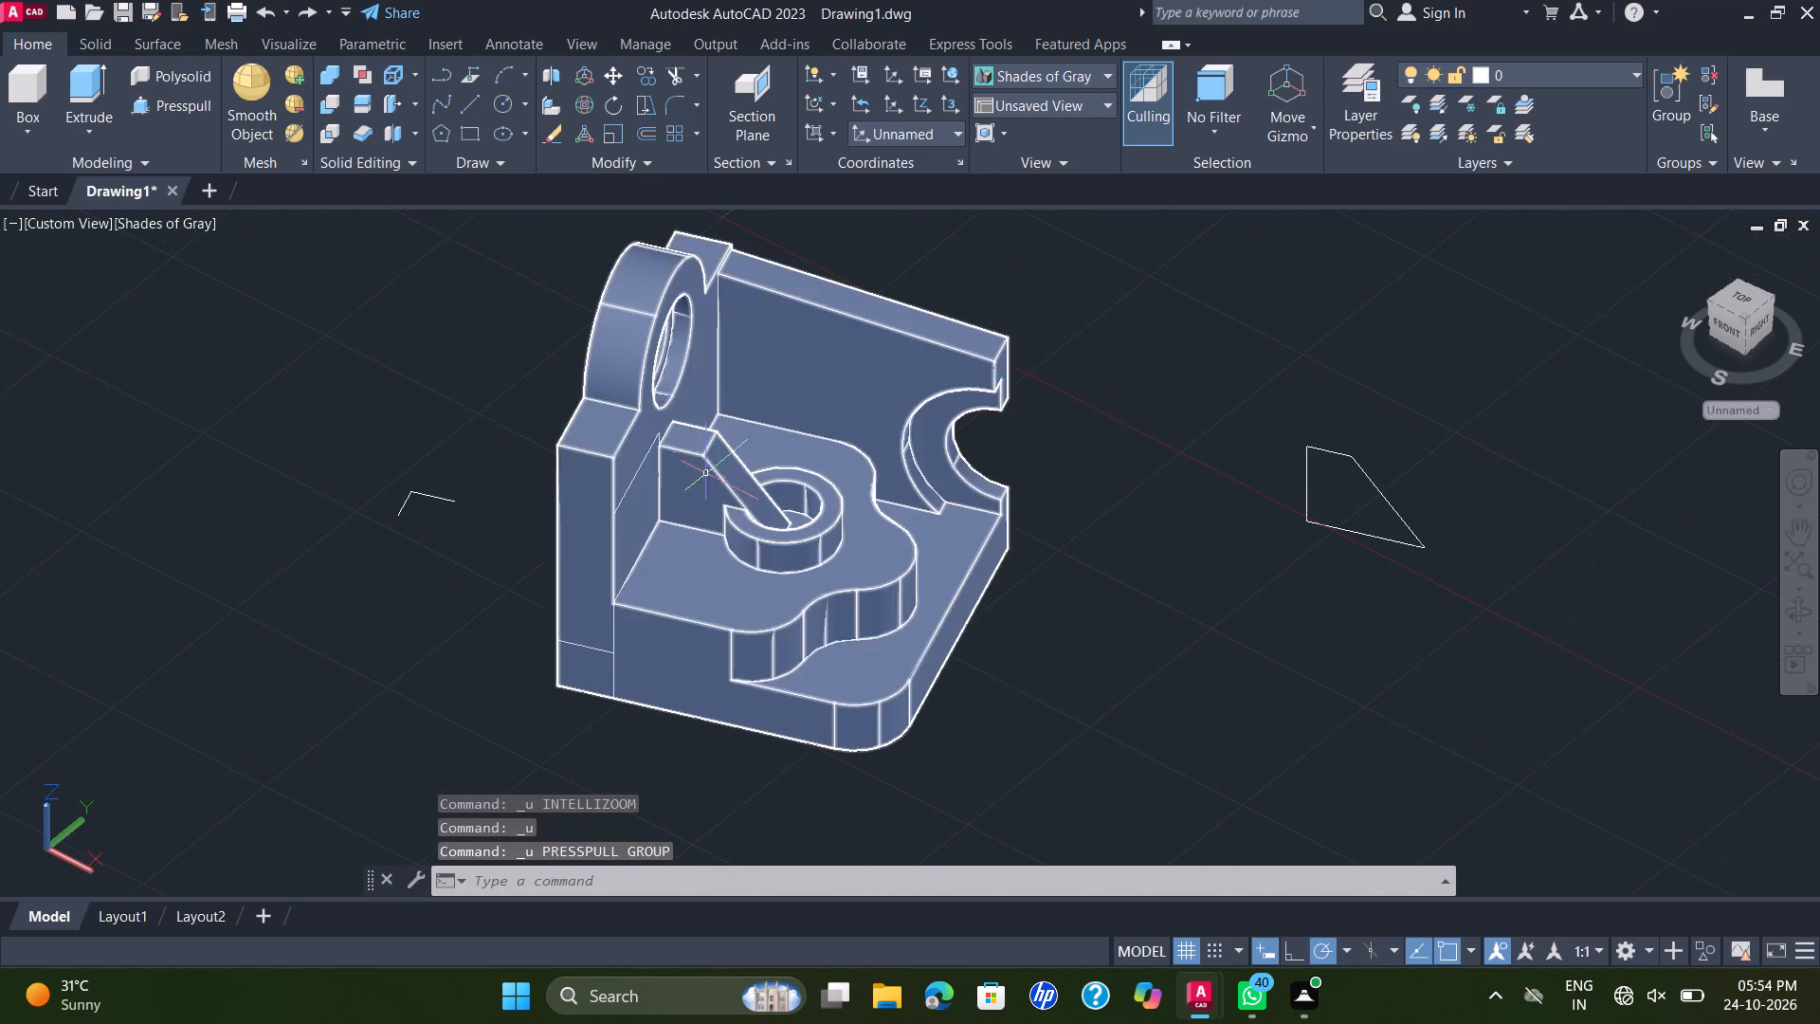
{"action": "scroll", "coordinate": [808, 510], "scroll_direction": "up", "scroll_amount": 4}
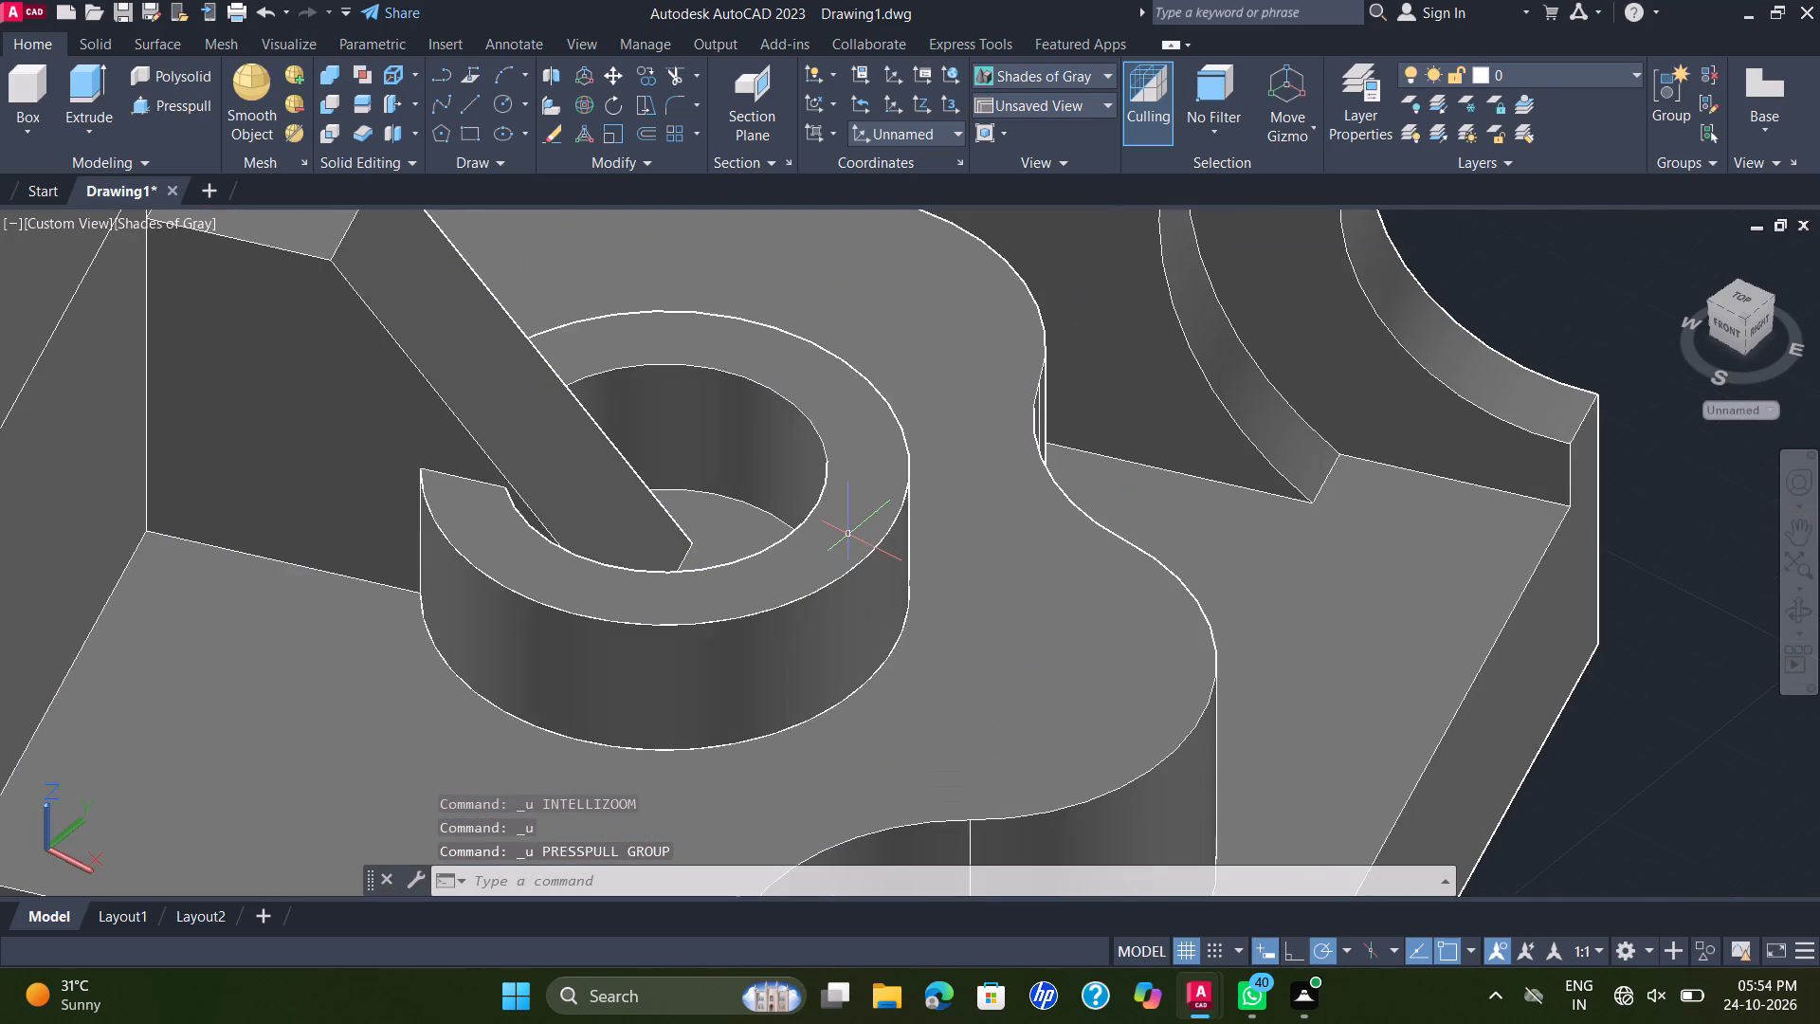
{"action": "scroll", "coordinate": [848, 535], "scroll_direction": "down", "scroll_amount": 1}
{"action": "scroll", "coordinate": [935, 535], "scroll_direction": "down", "scroll_amount": 2}
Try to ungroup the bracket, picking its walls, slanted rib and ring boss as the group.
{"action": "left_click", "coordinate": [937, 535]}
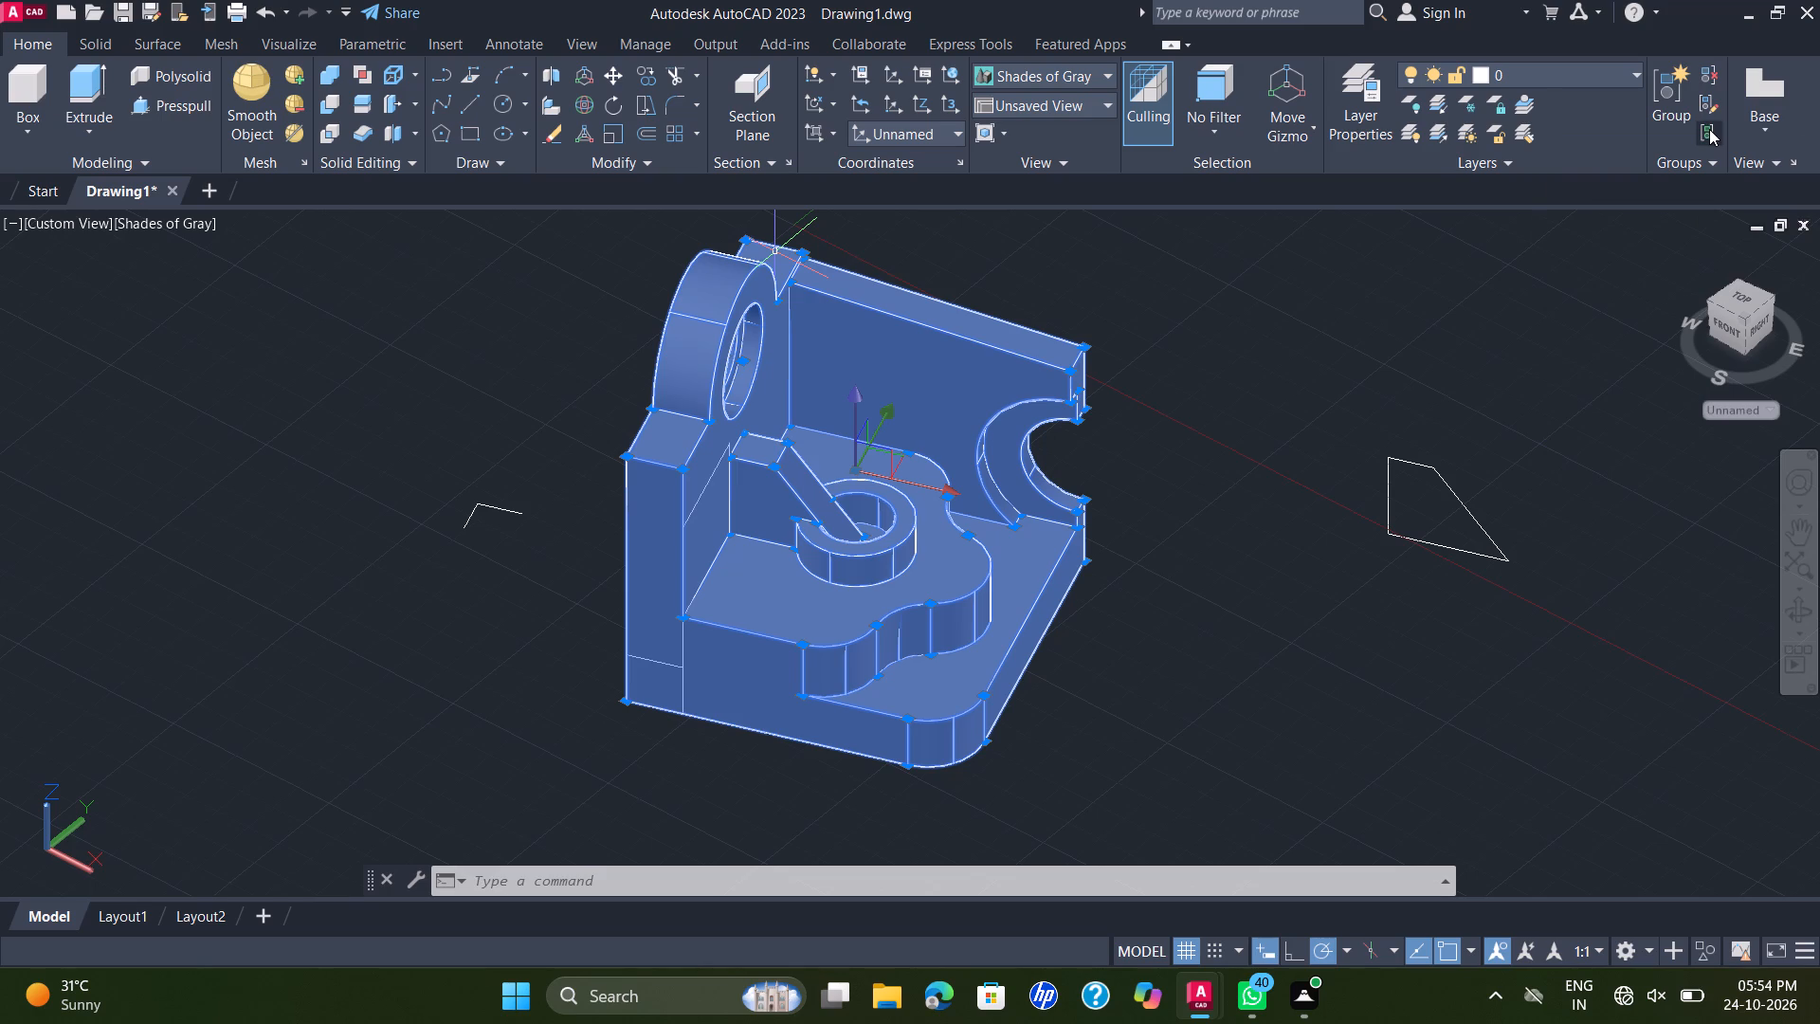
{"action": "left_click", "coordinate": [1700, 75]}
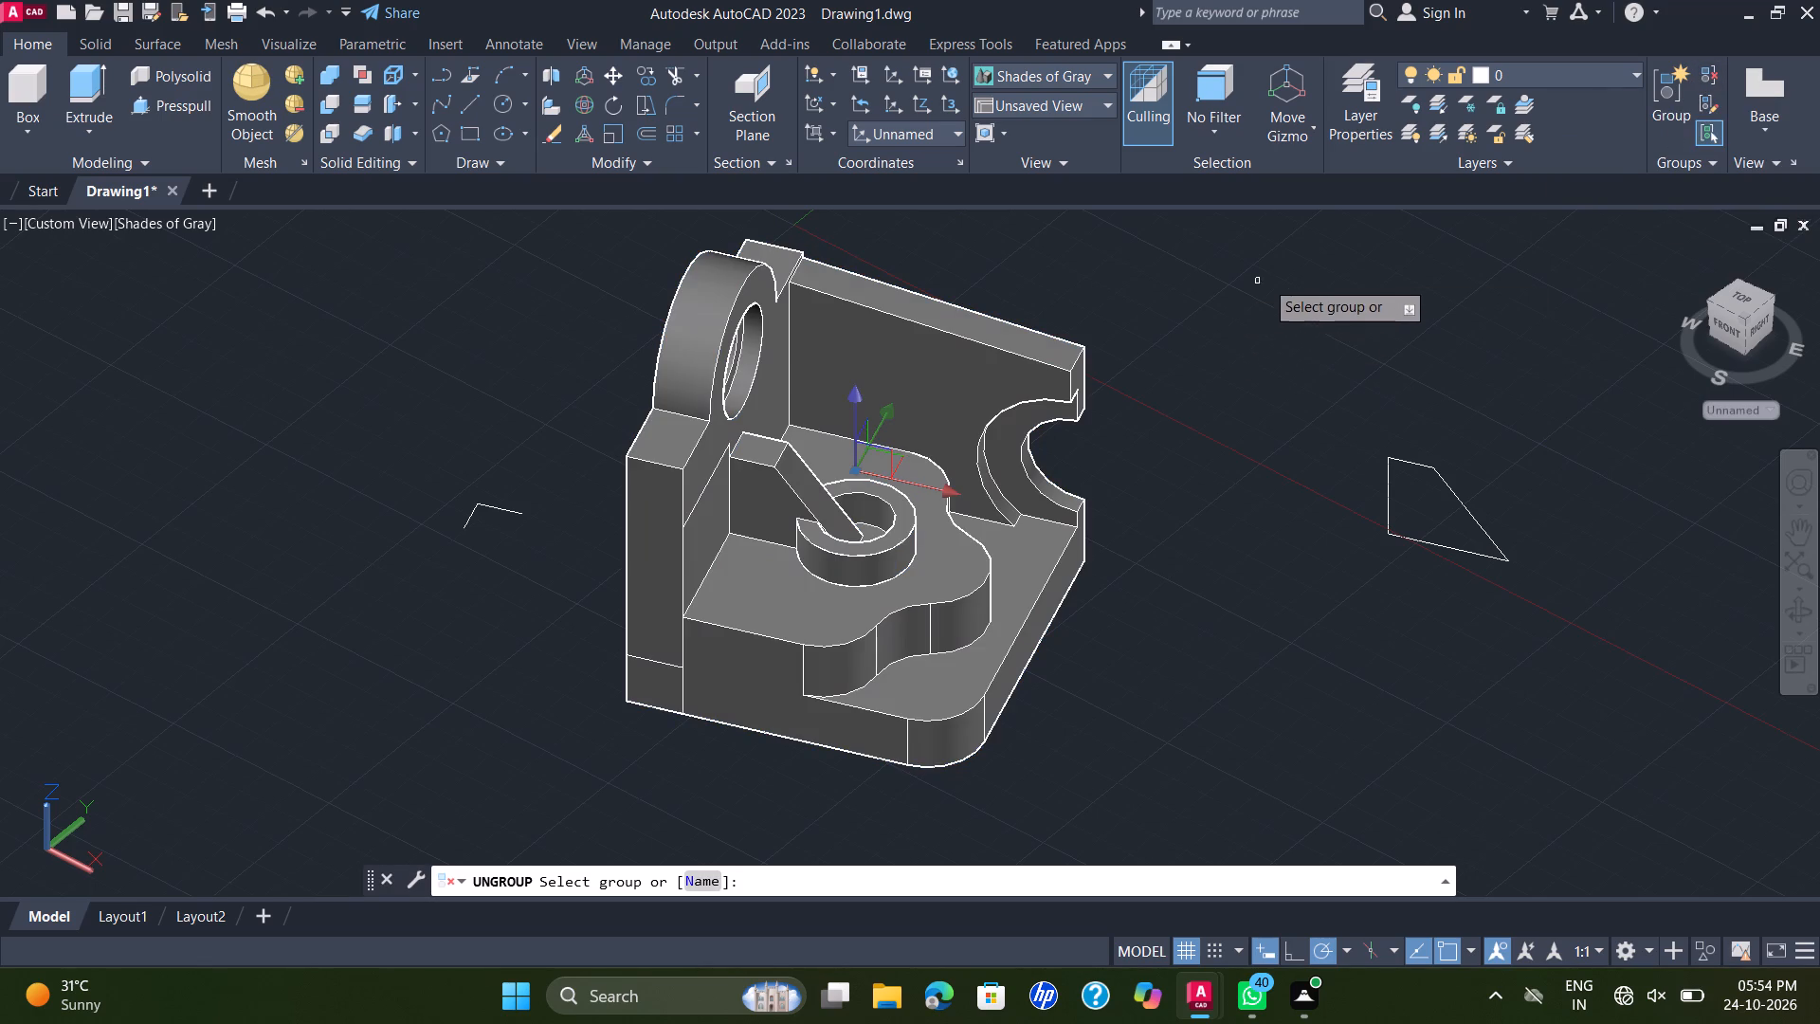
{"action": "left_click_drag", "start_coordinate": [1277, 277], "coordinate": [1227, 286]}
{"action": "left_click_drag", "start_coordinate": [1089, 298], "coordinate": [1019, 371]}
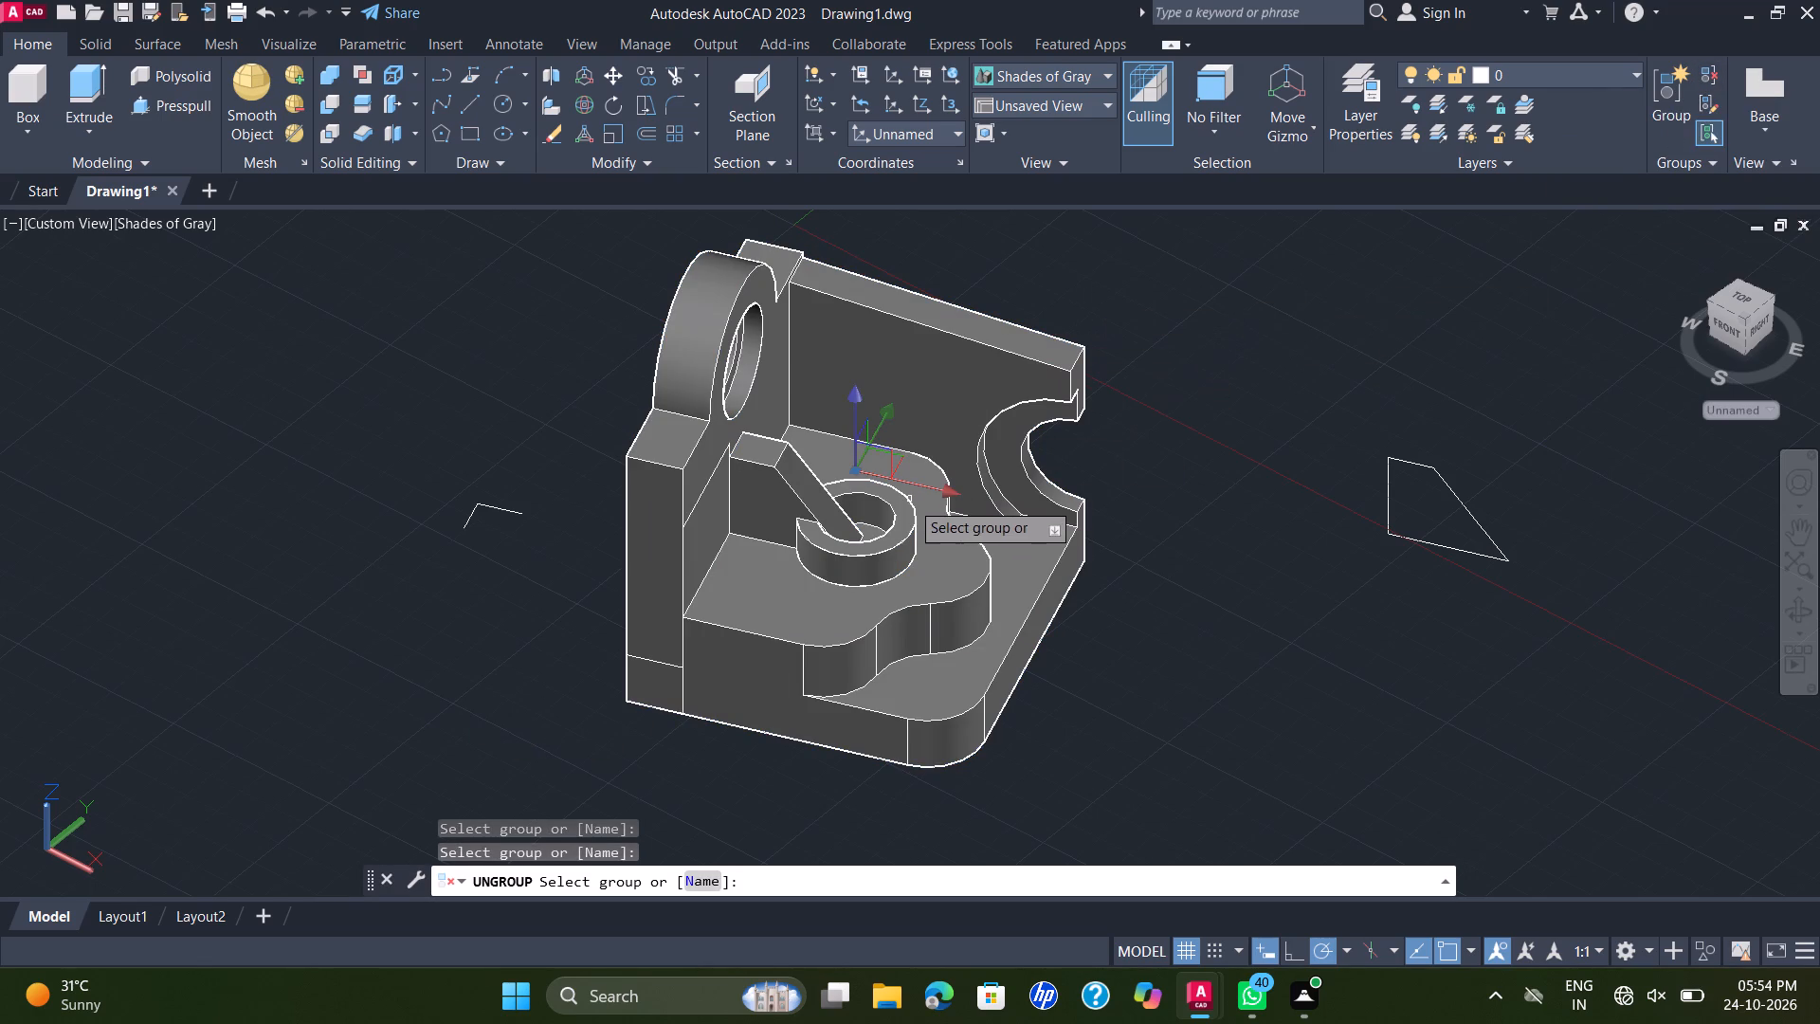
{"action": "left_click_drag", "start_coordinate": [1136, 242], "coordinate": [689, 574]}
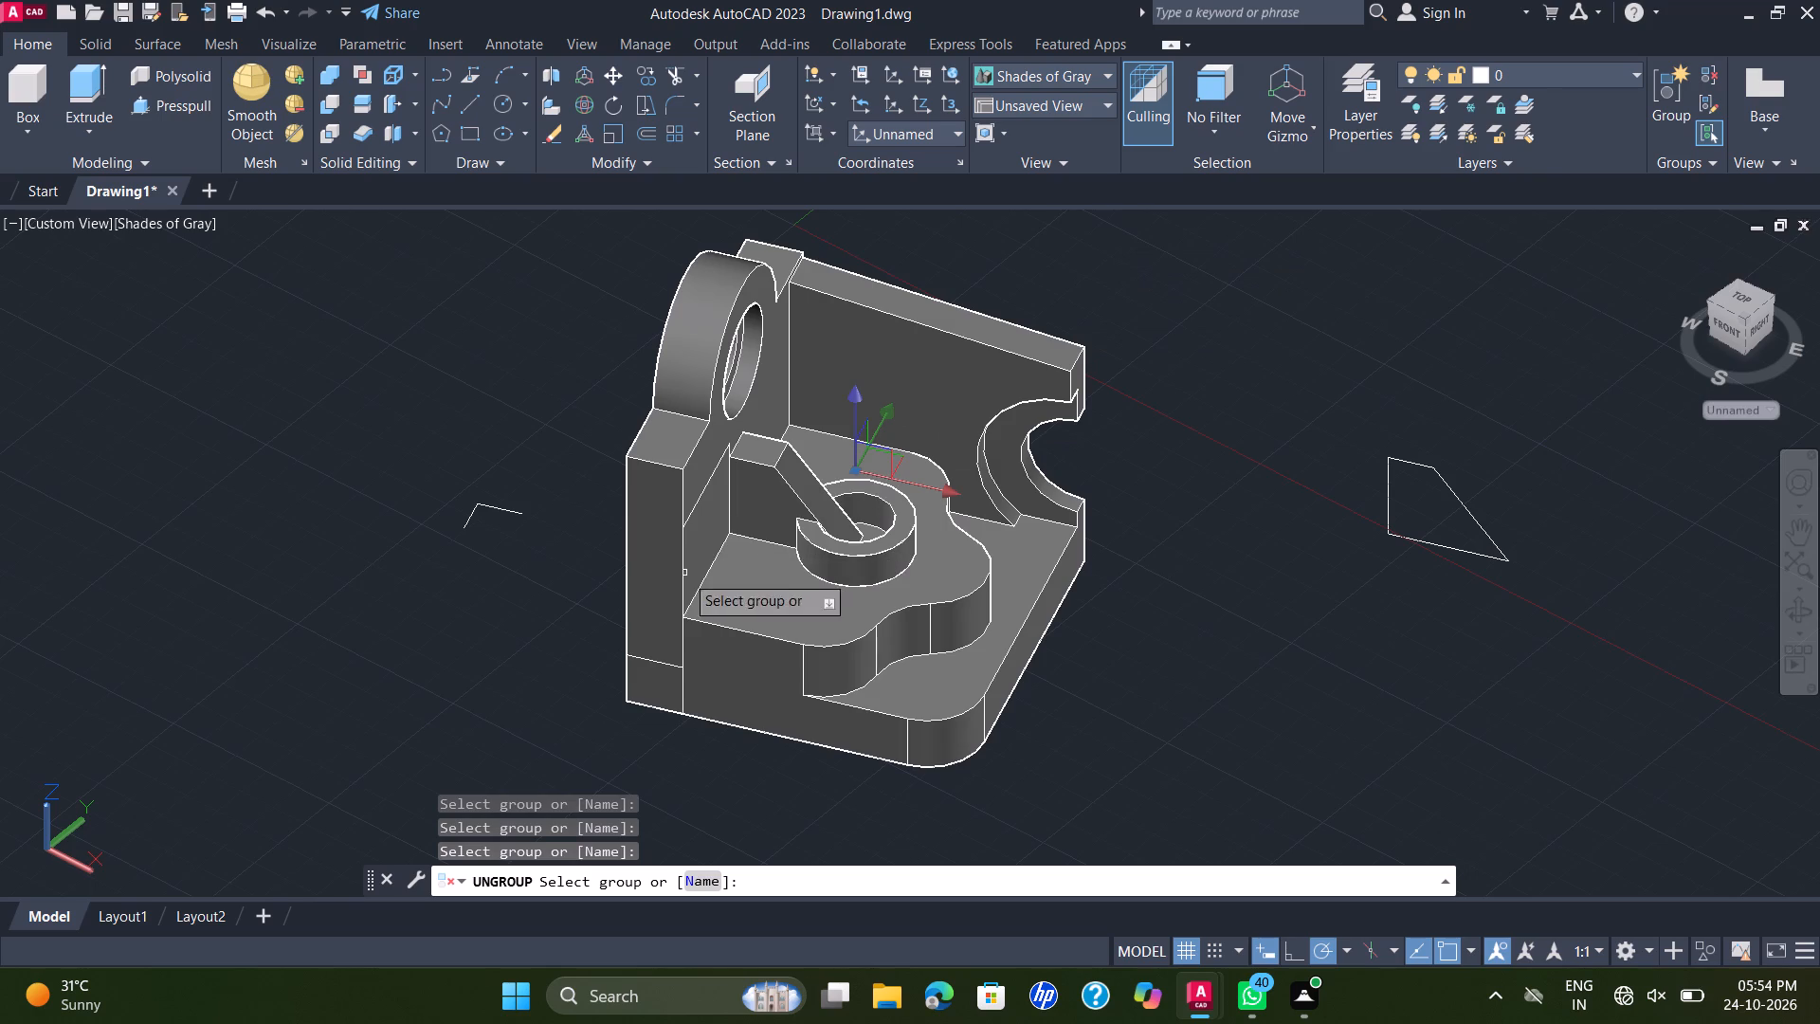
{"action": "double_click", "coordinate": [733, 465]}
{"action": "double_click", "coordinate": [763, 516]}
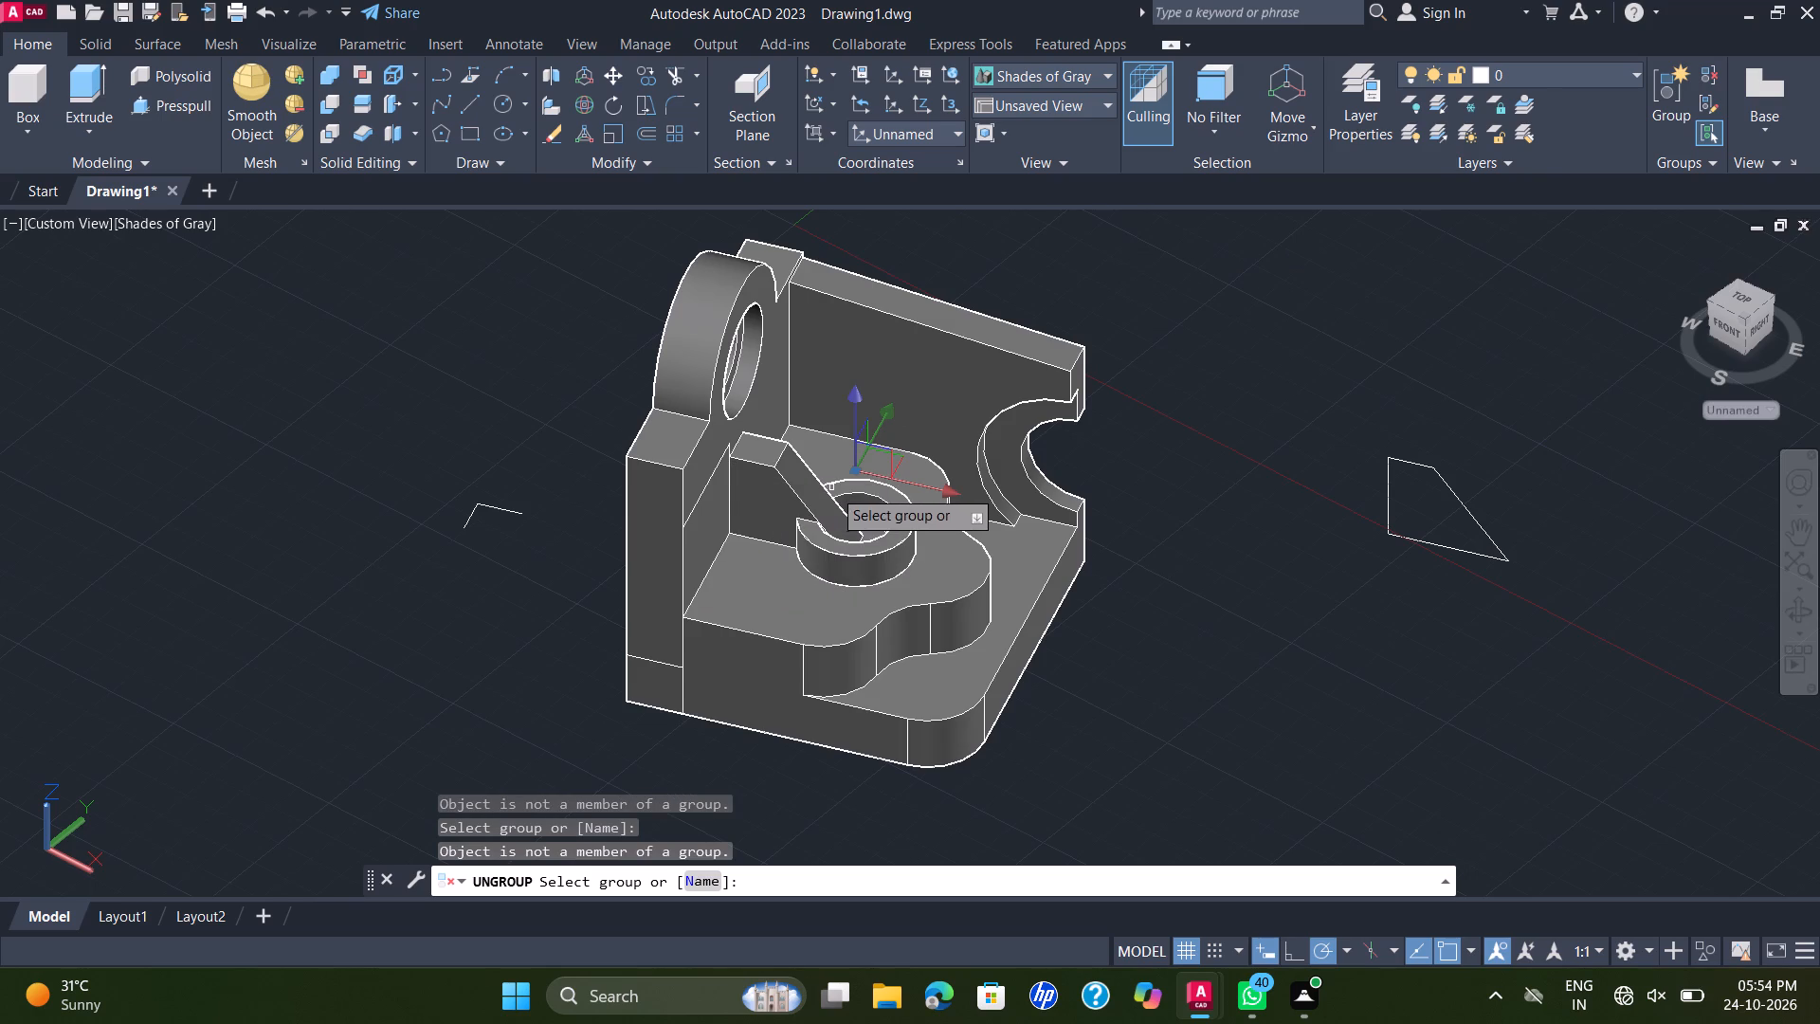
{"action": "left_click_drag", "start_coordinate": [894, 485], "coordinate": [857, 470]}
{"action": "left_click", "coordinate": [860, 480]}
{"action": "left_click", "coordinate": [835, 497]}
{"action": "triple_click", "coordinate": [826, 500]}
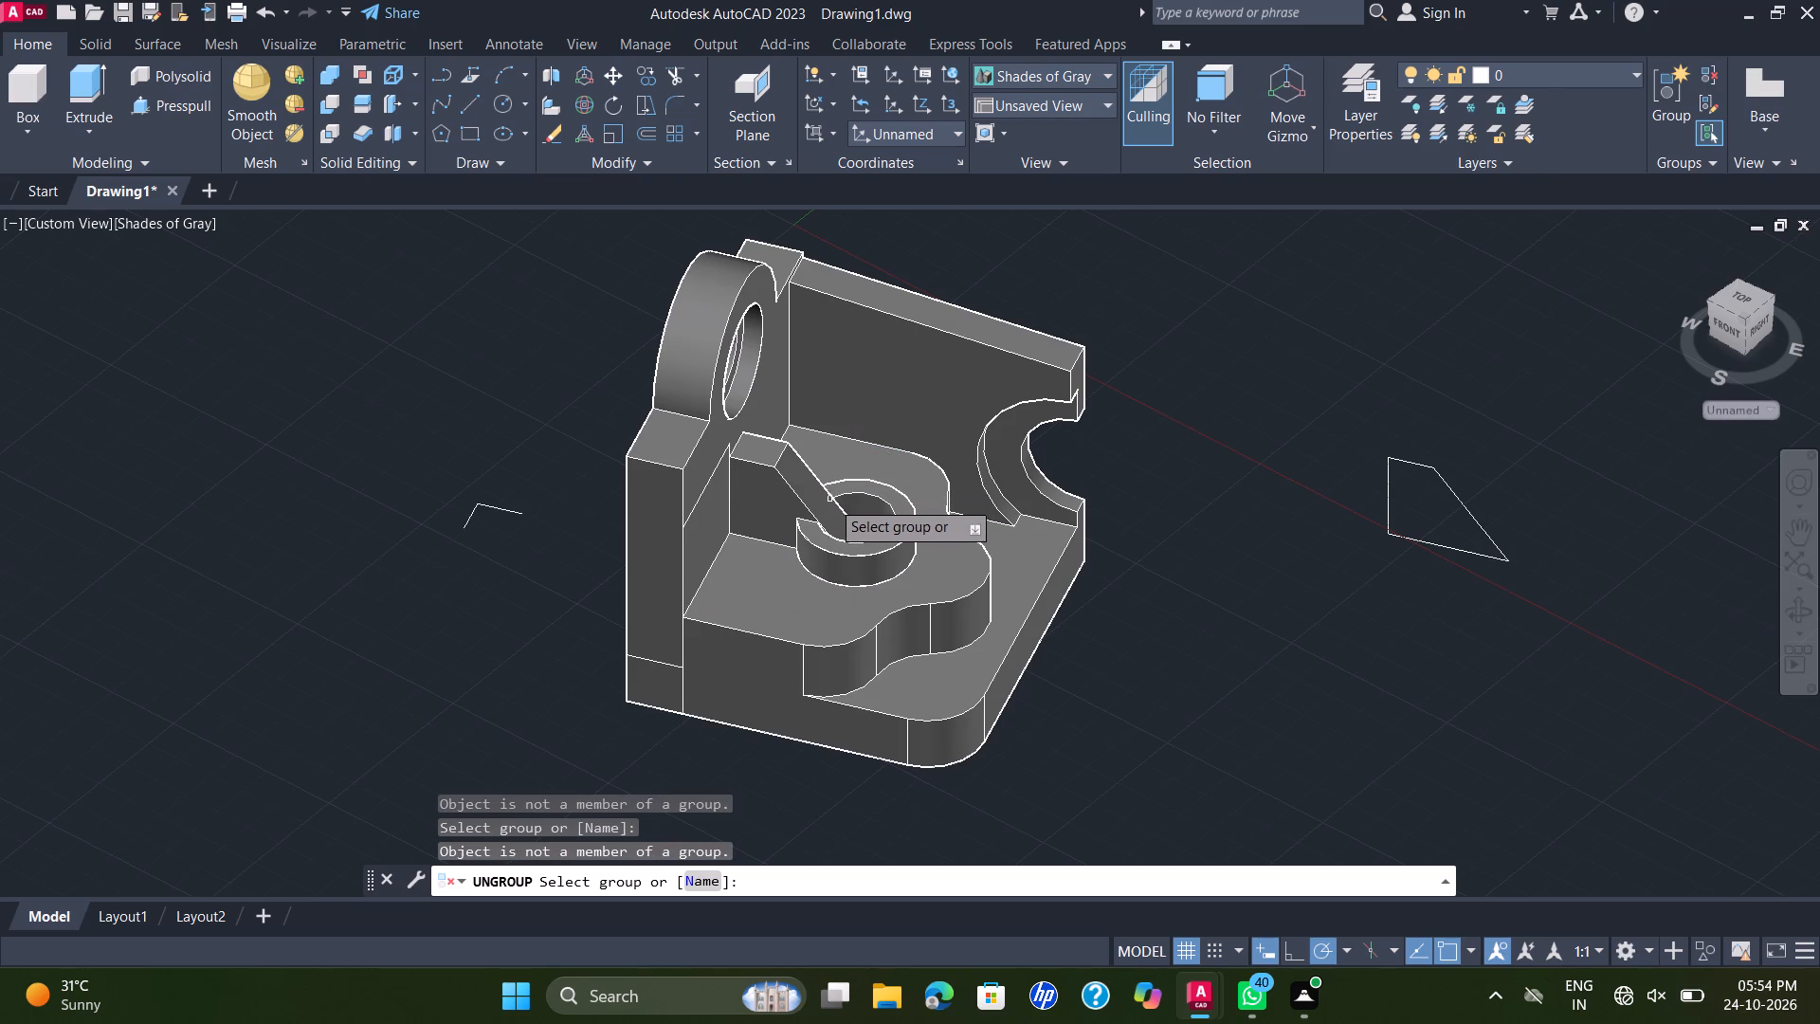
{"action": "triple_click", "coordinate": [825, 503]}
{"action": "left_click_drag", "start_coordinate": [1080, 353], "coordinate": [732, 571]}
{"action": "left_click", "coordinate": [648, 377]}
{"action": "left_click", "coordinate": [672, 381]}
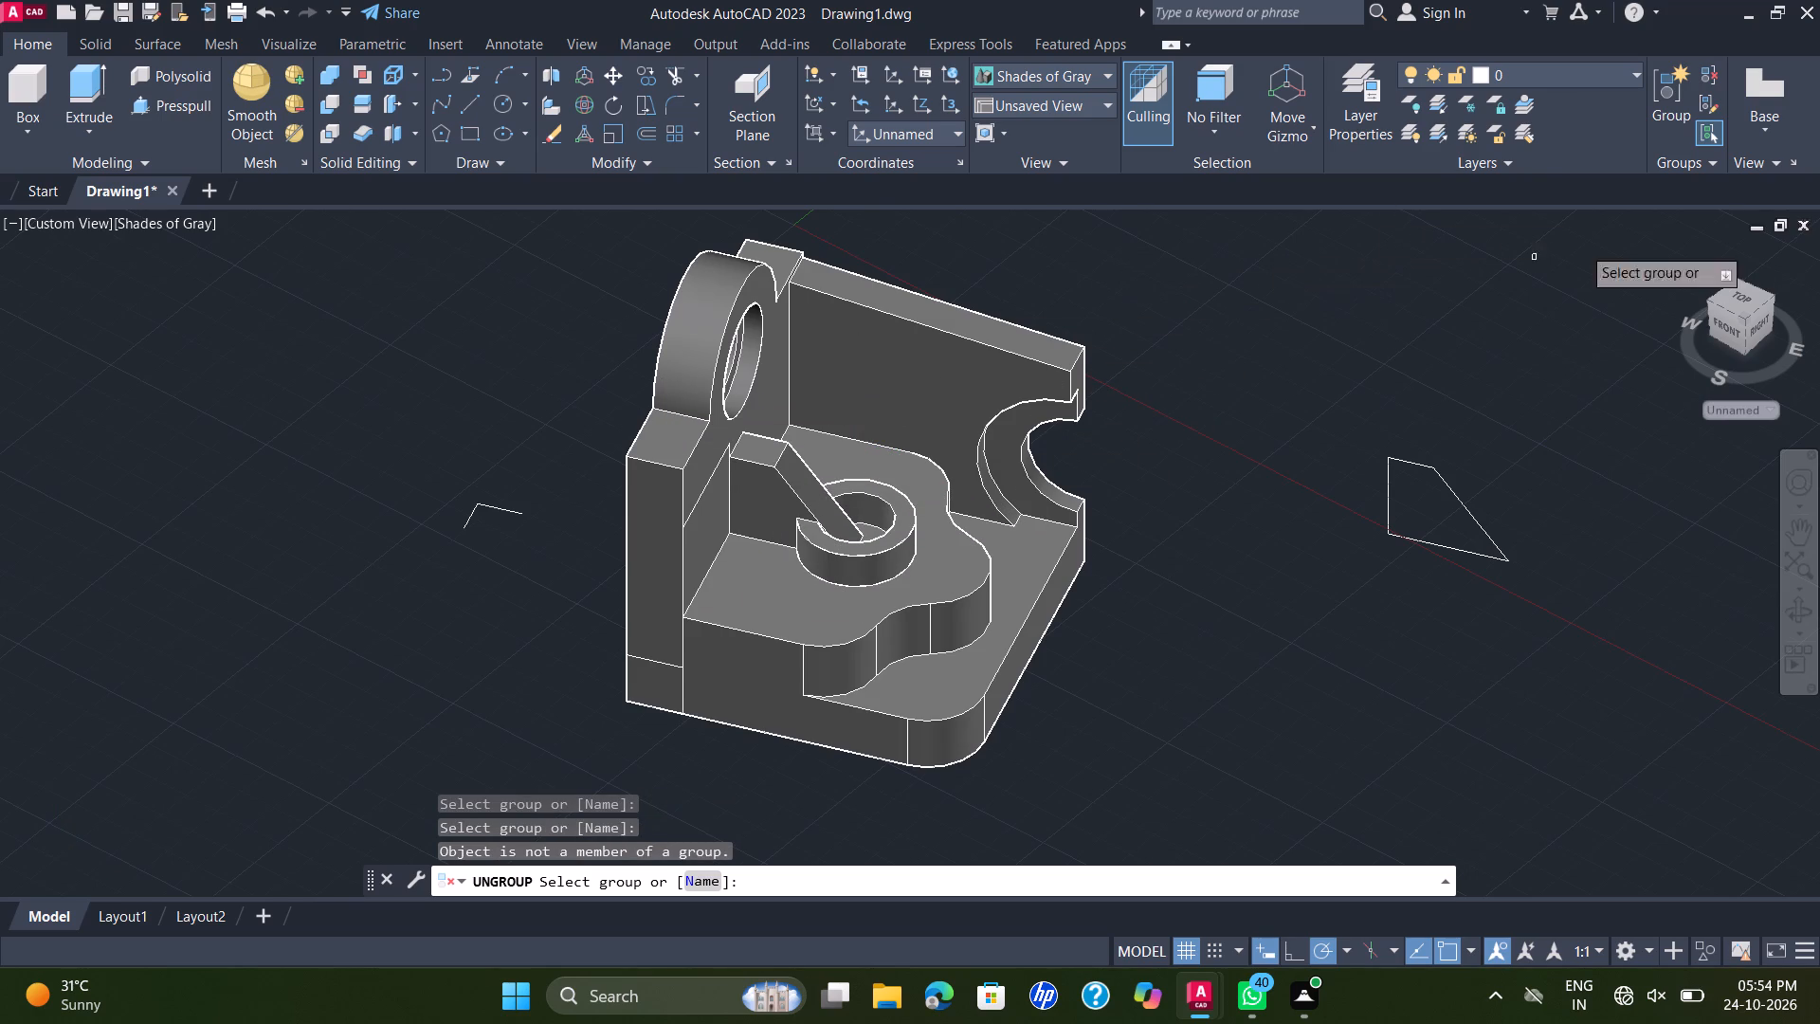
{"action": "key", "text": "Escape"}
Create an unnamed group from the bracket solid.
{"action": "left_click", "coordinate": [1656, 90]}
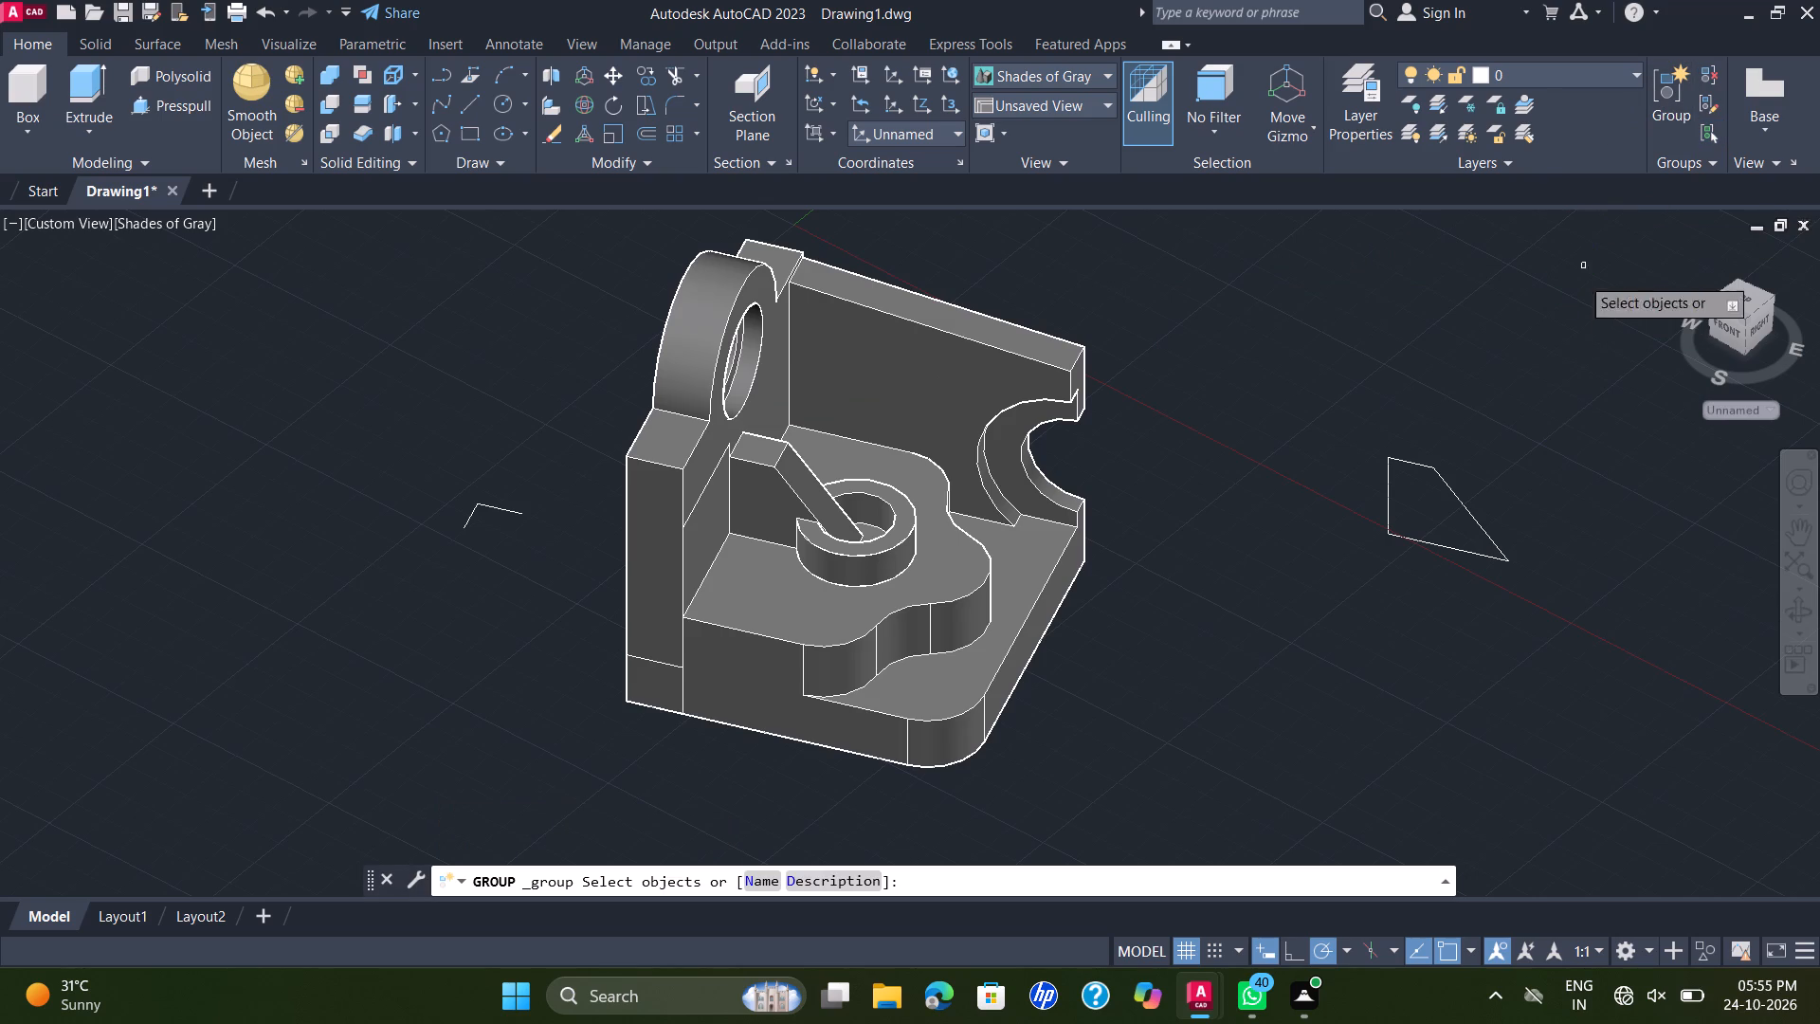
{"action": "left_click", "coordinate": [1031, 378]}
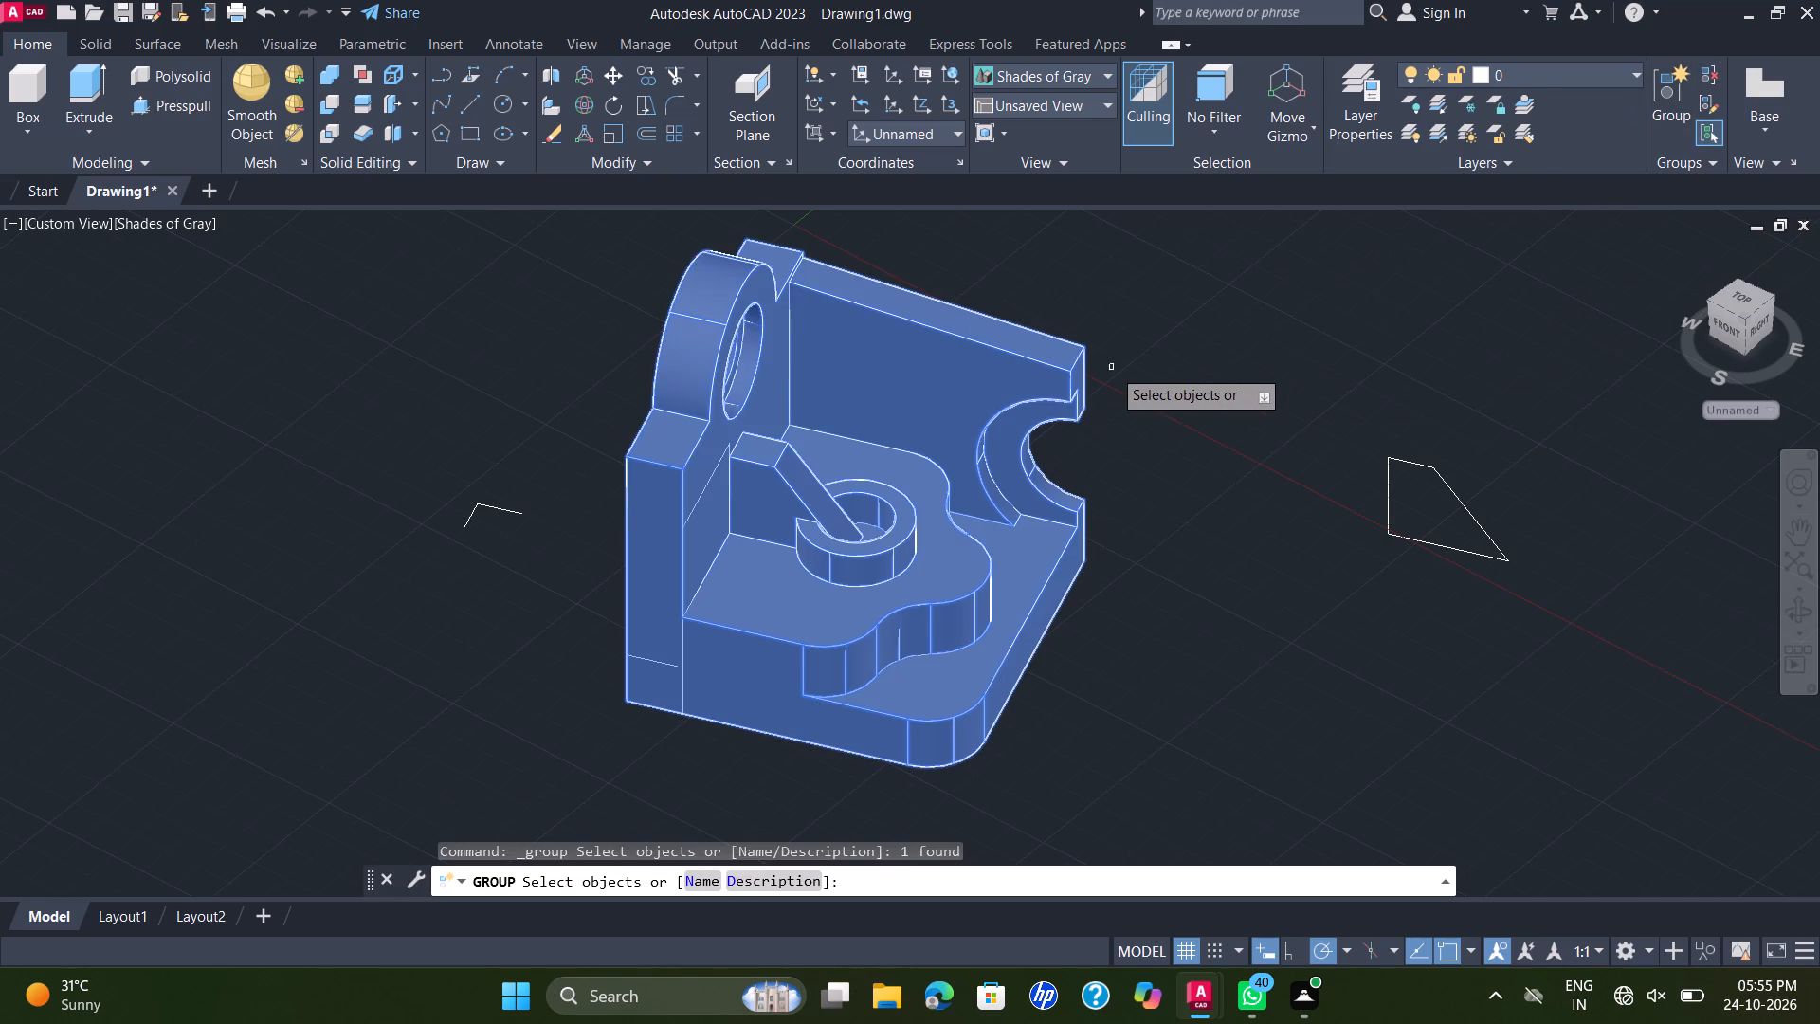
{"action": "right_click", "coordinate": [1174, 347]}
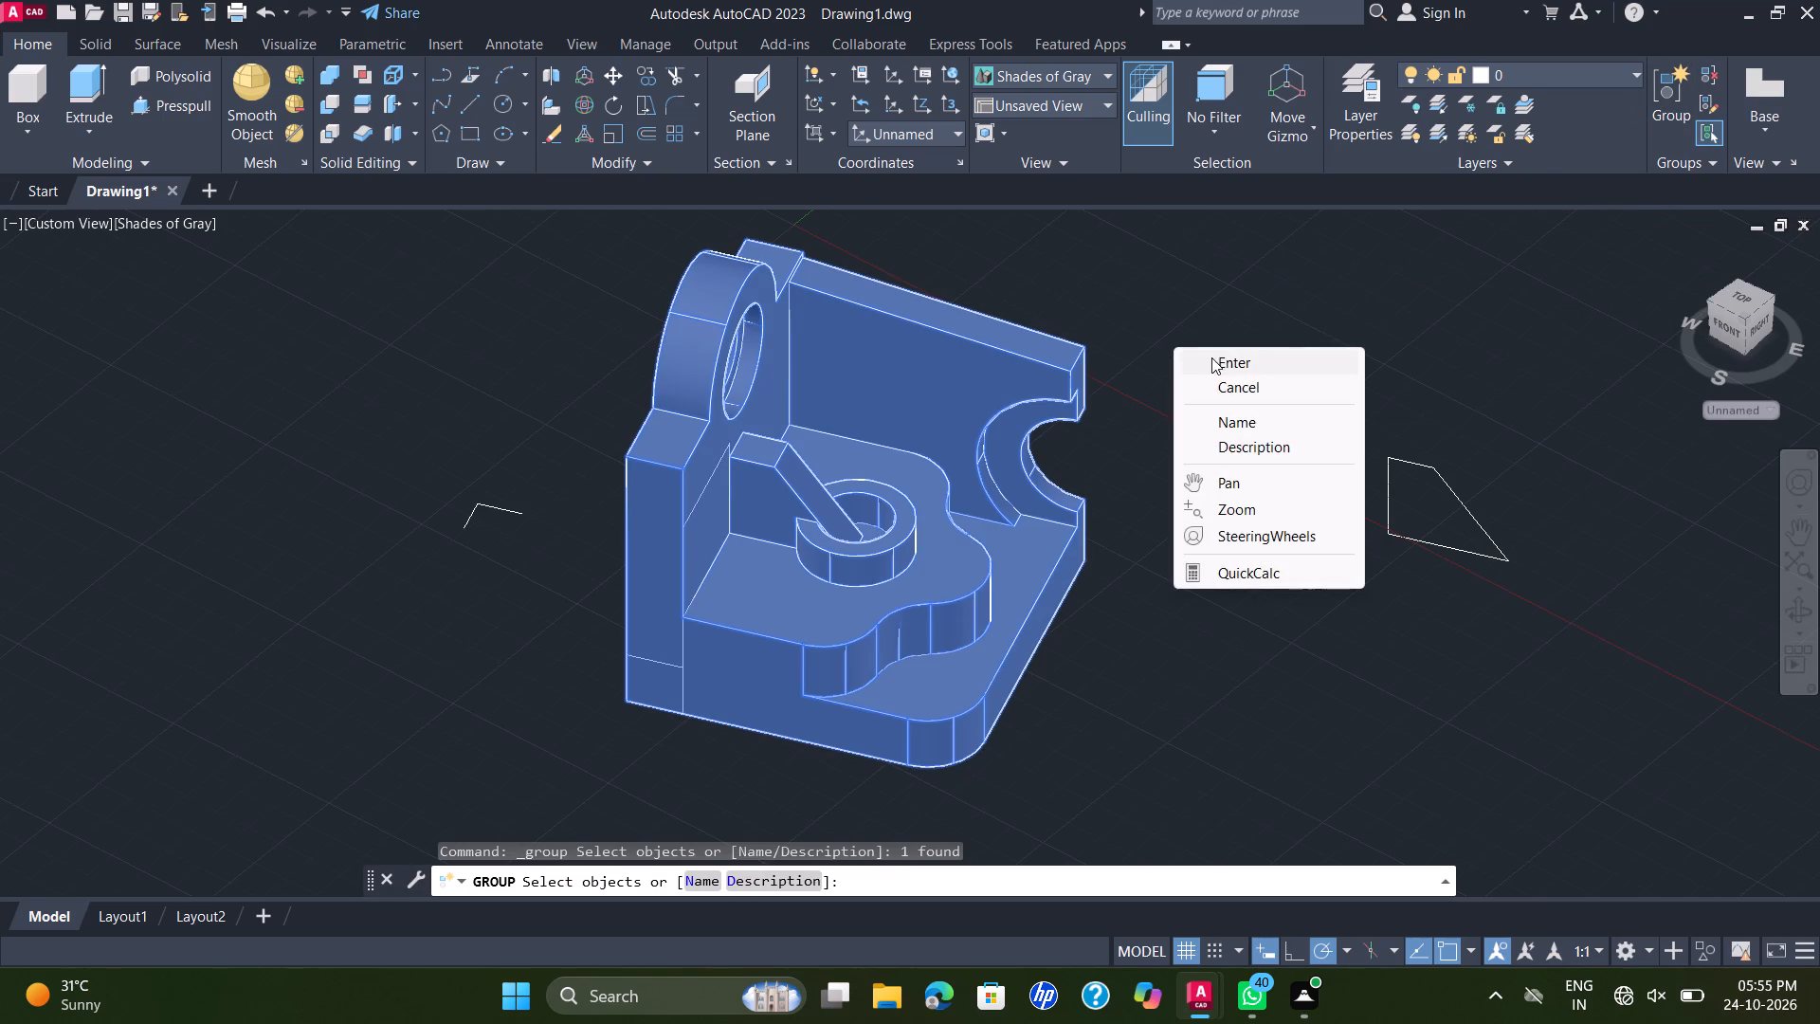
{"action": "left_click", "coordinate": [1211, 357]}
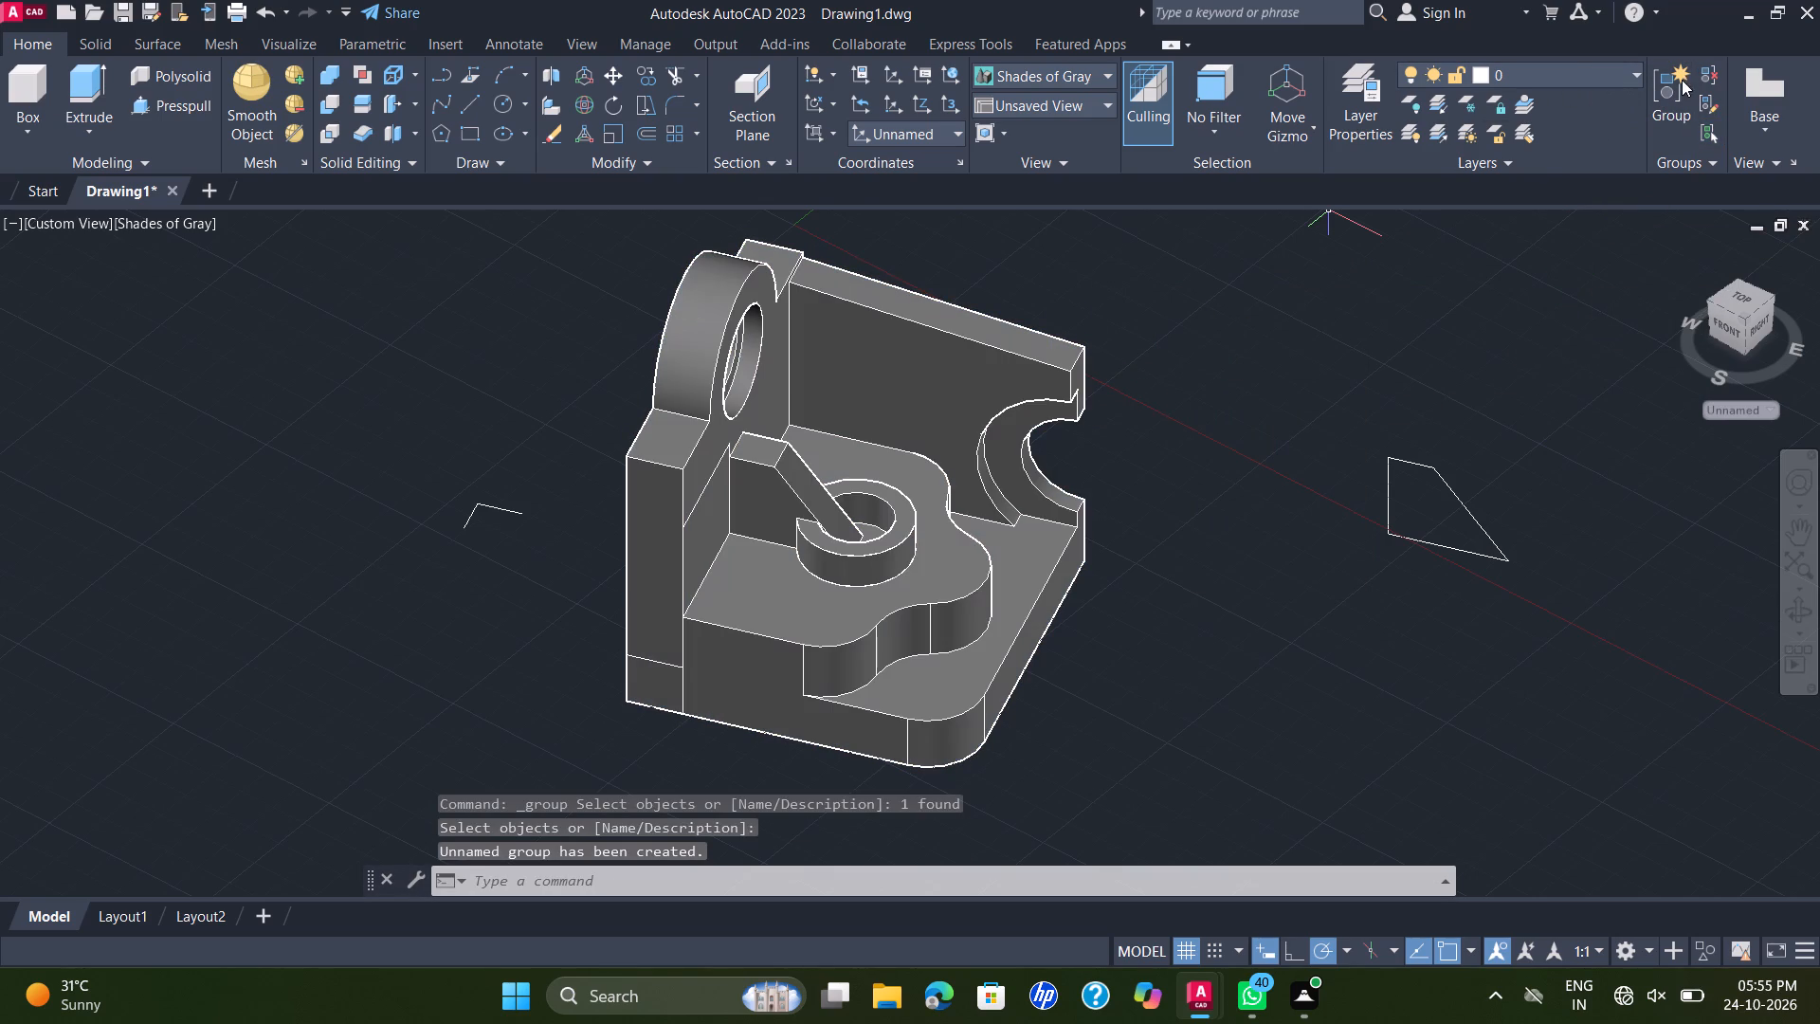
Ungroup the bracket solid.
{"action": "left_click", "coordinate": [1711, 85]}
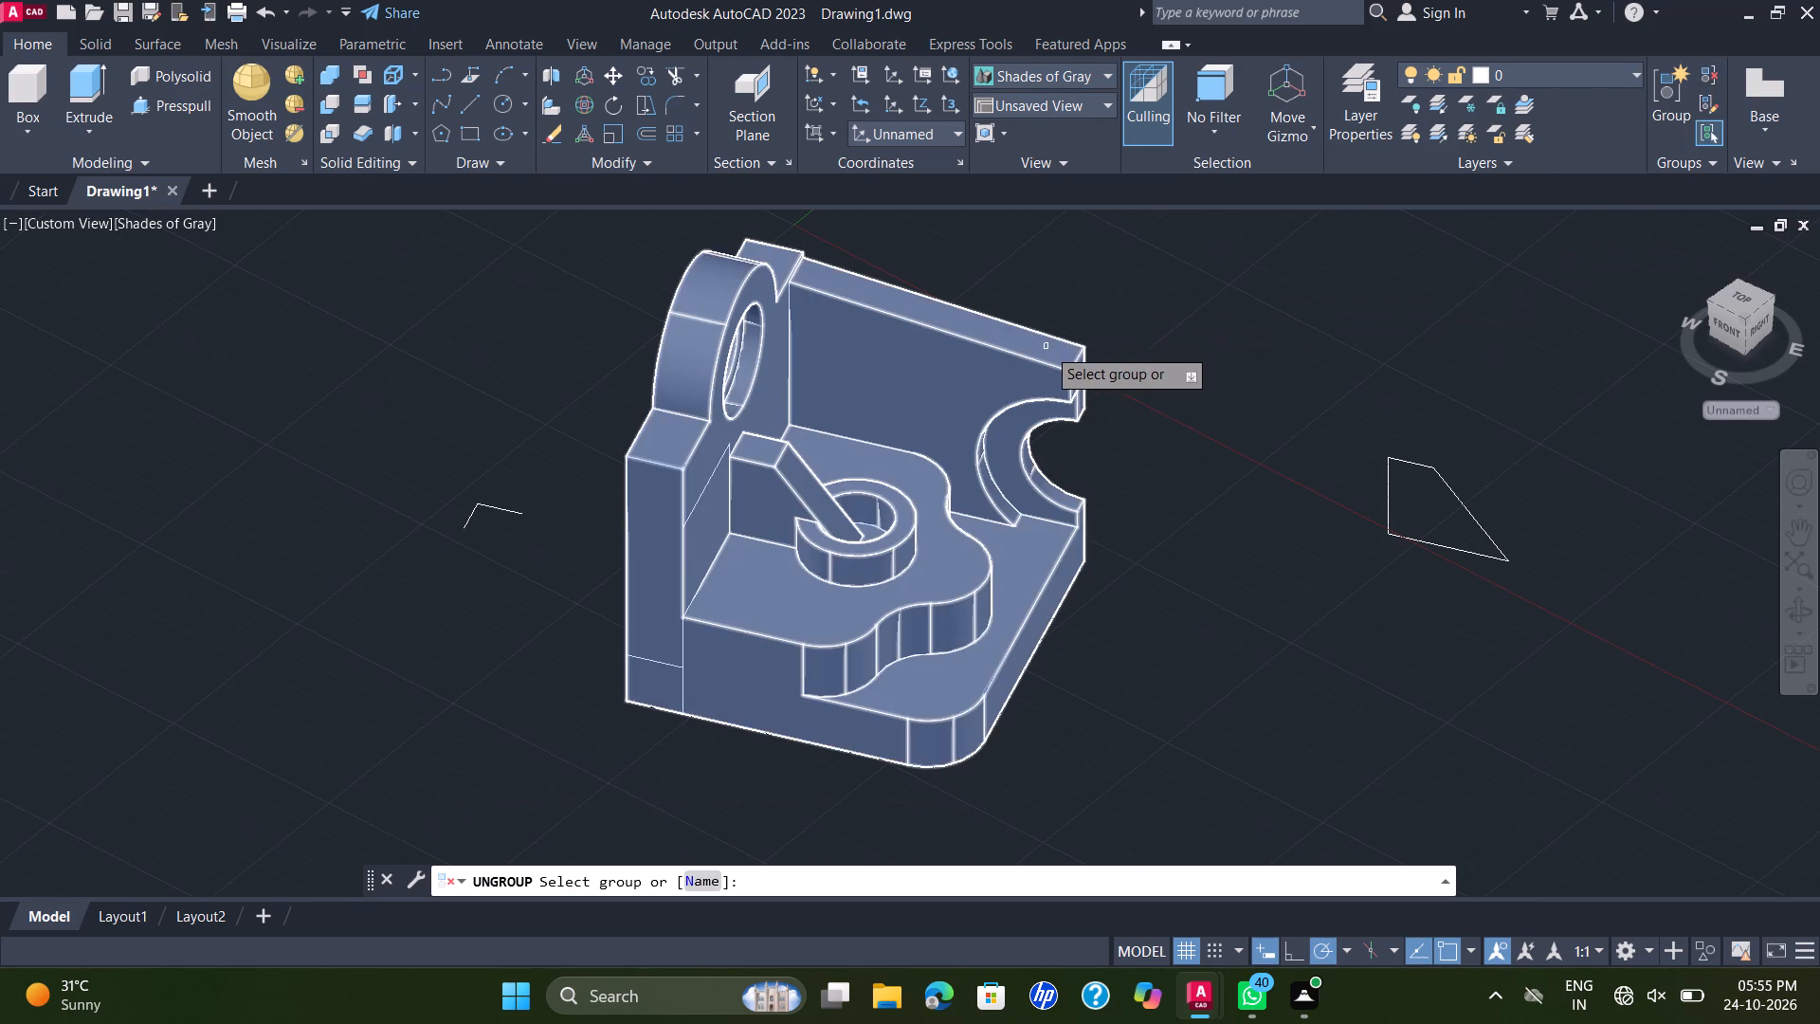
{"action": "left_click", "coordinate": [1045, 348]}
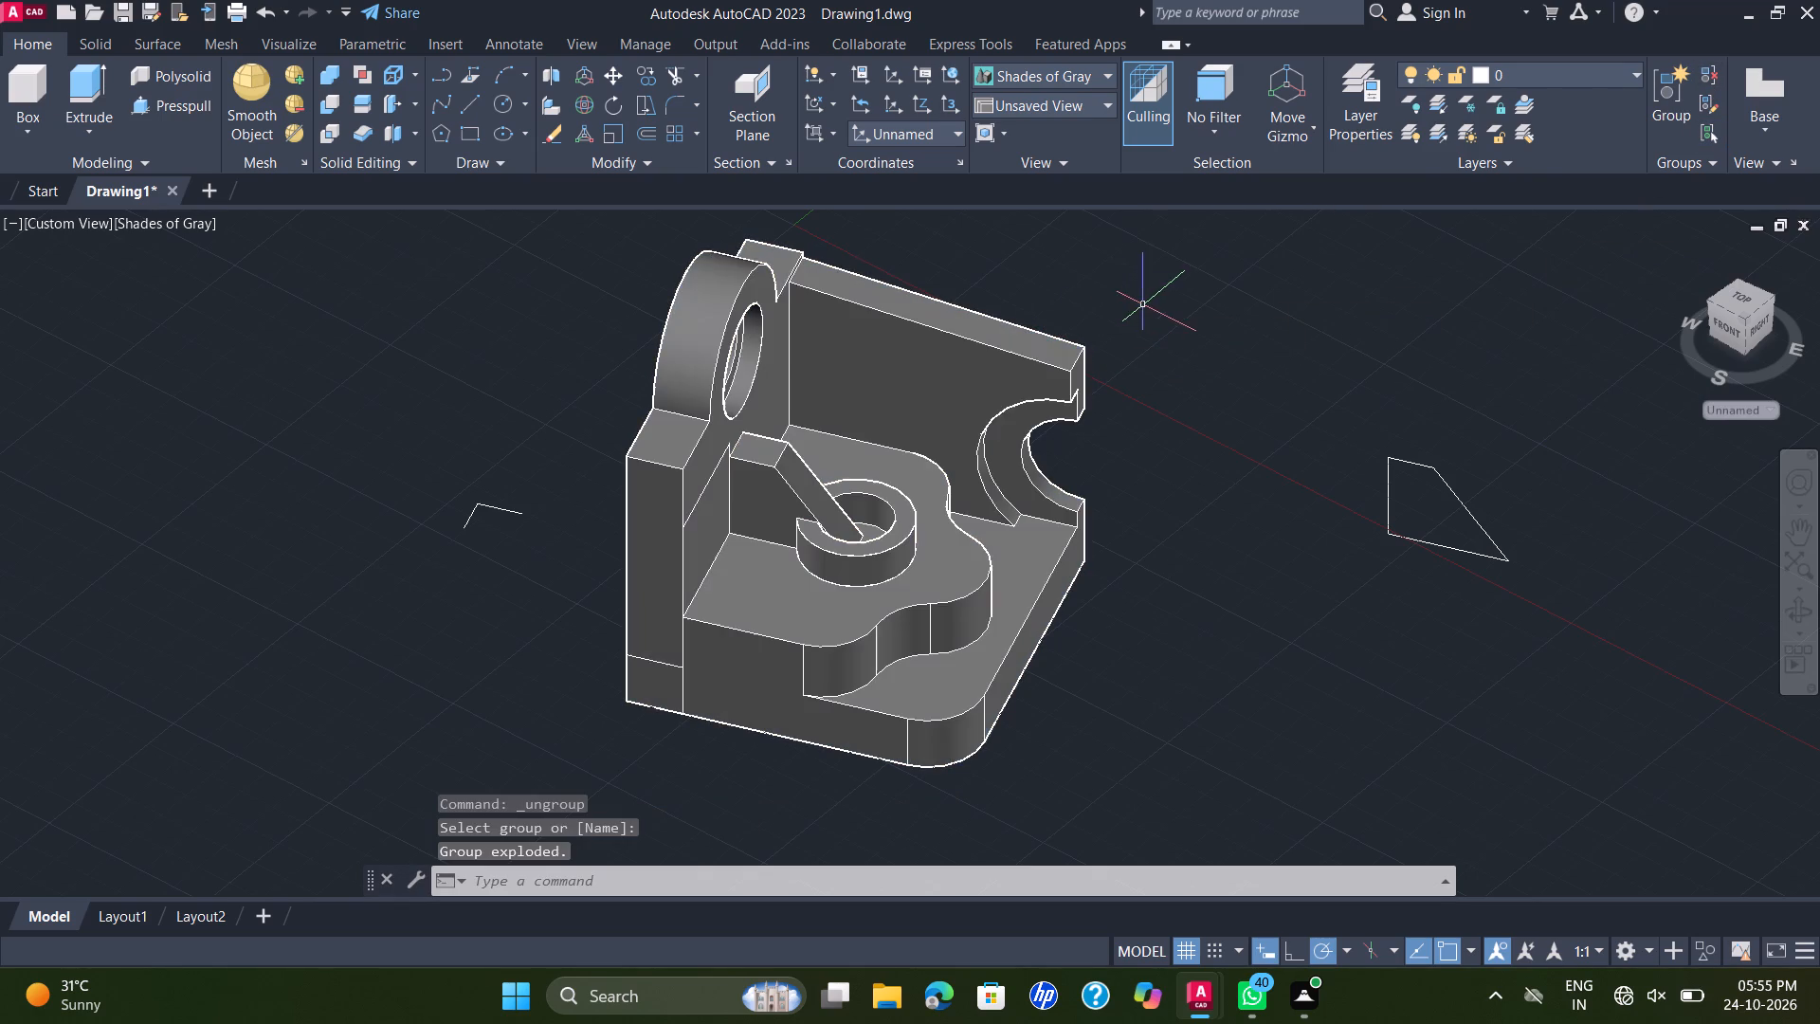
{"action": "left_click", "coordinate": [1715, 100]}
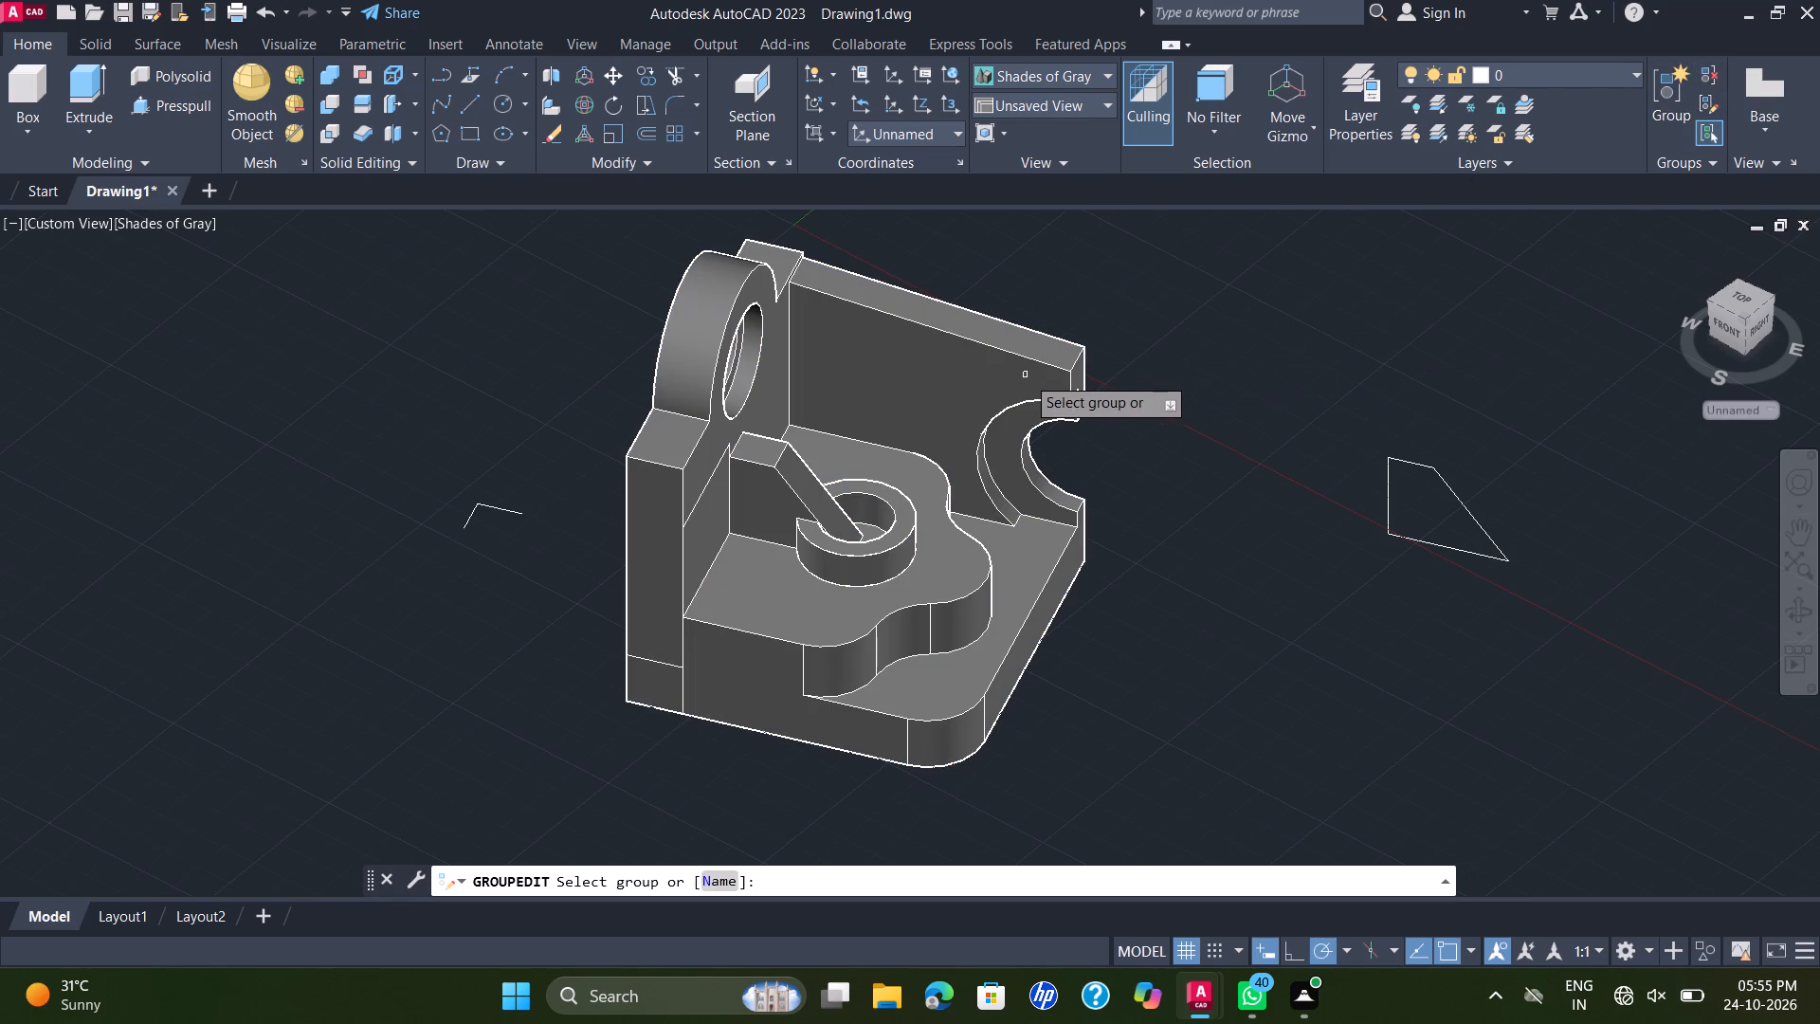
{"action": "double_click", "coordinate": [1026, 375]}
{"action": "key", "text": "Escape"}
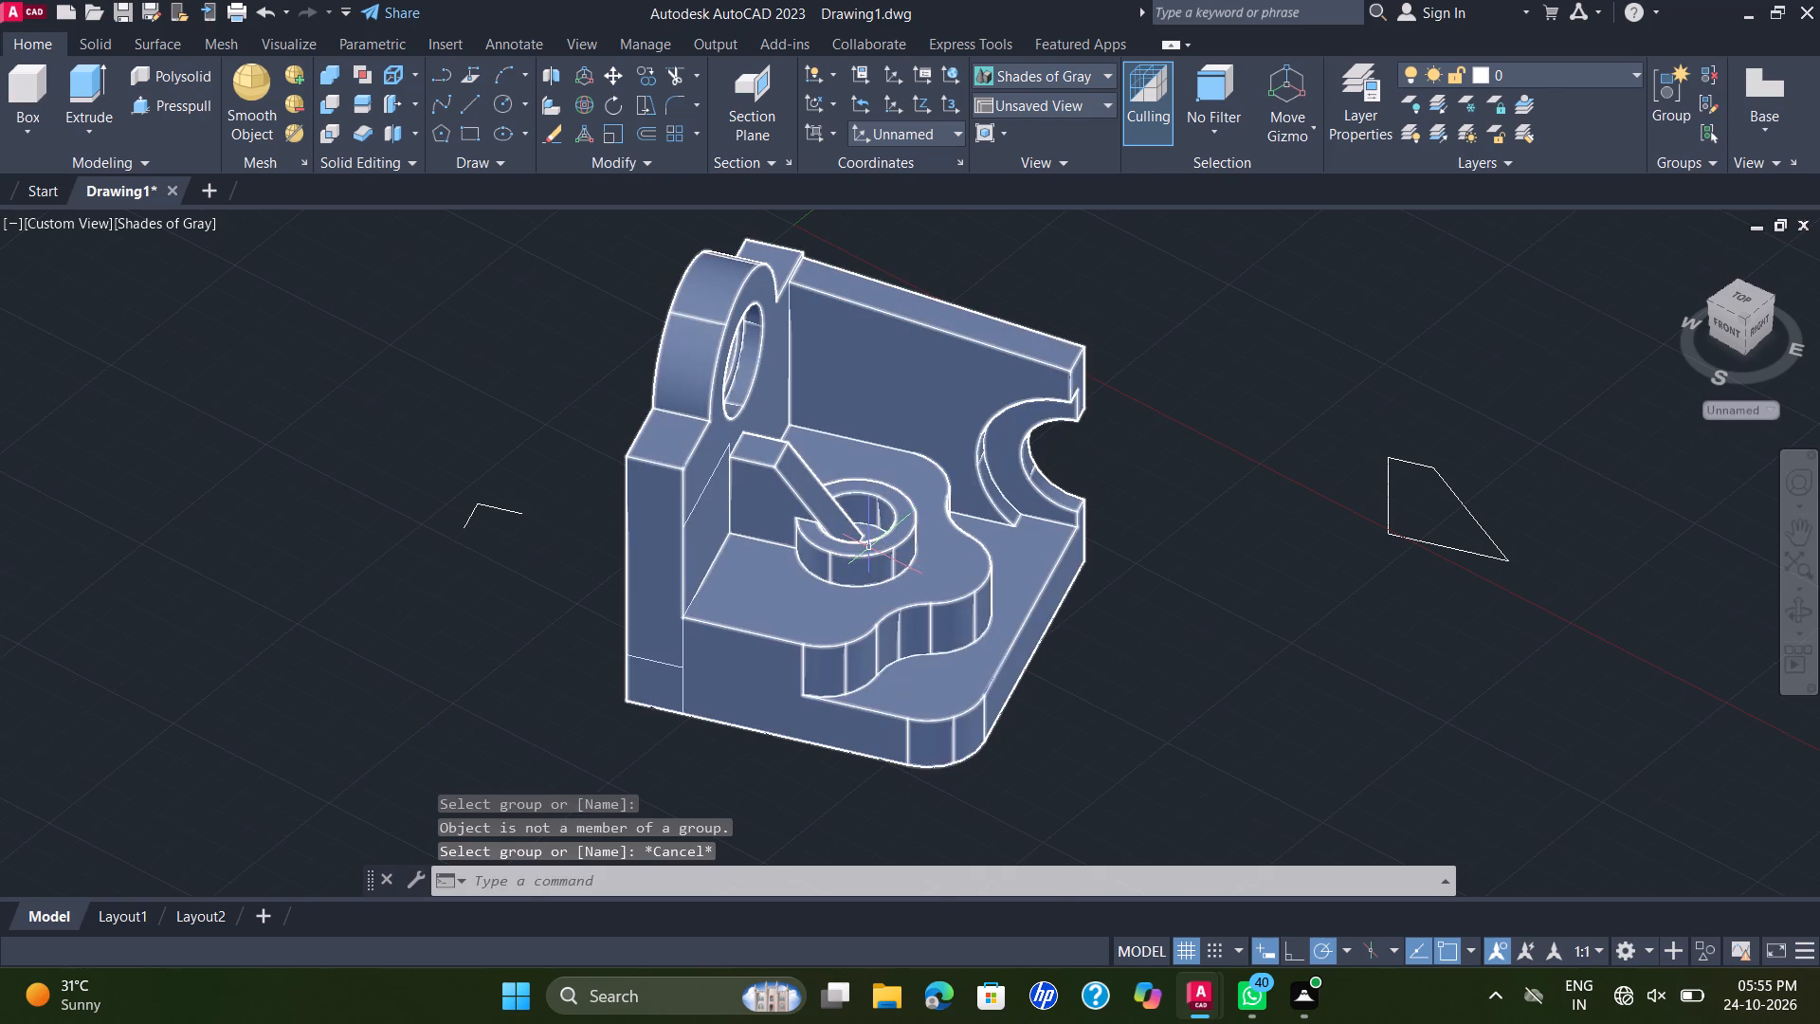
Press/pull the ring boss's top face down to the surface of the wavy-edged step.
{"action": "scroll", "coordinate": [869, 548], "scroll_direction": "up", "scroll_amount": 2}
{"action": "scroll", "coordinate": [869, 548], "scroll_direction": "down", "scroll_amount": 1}
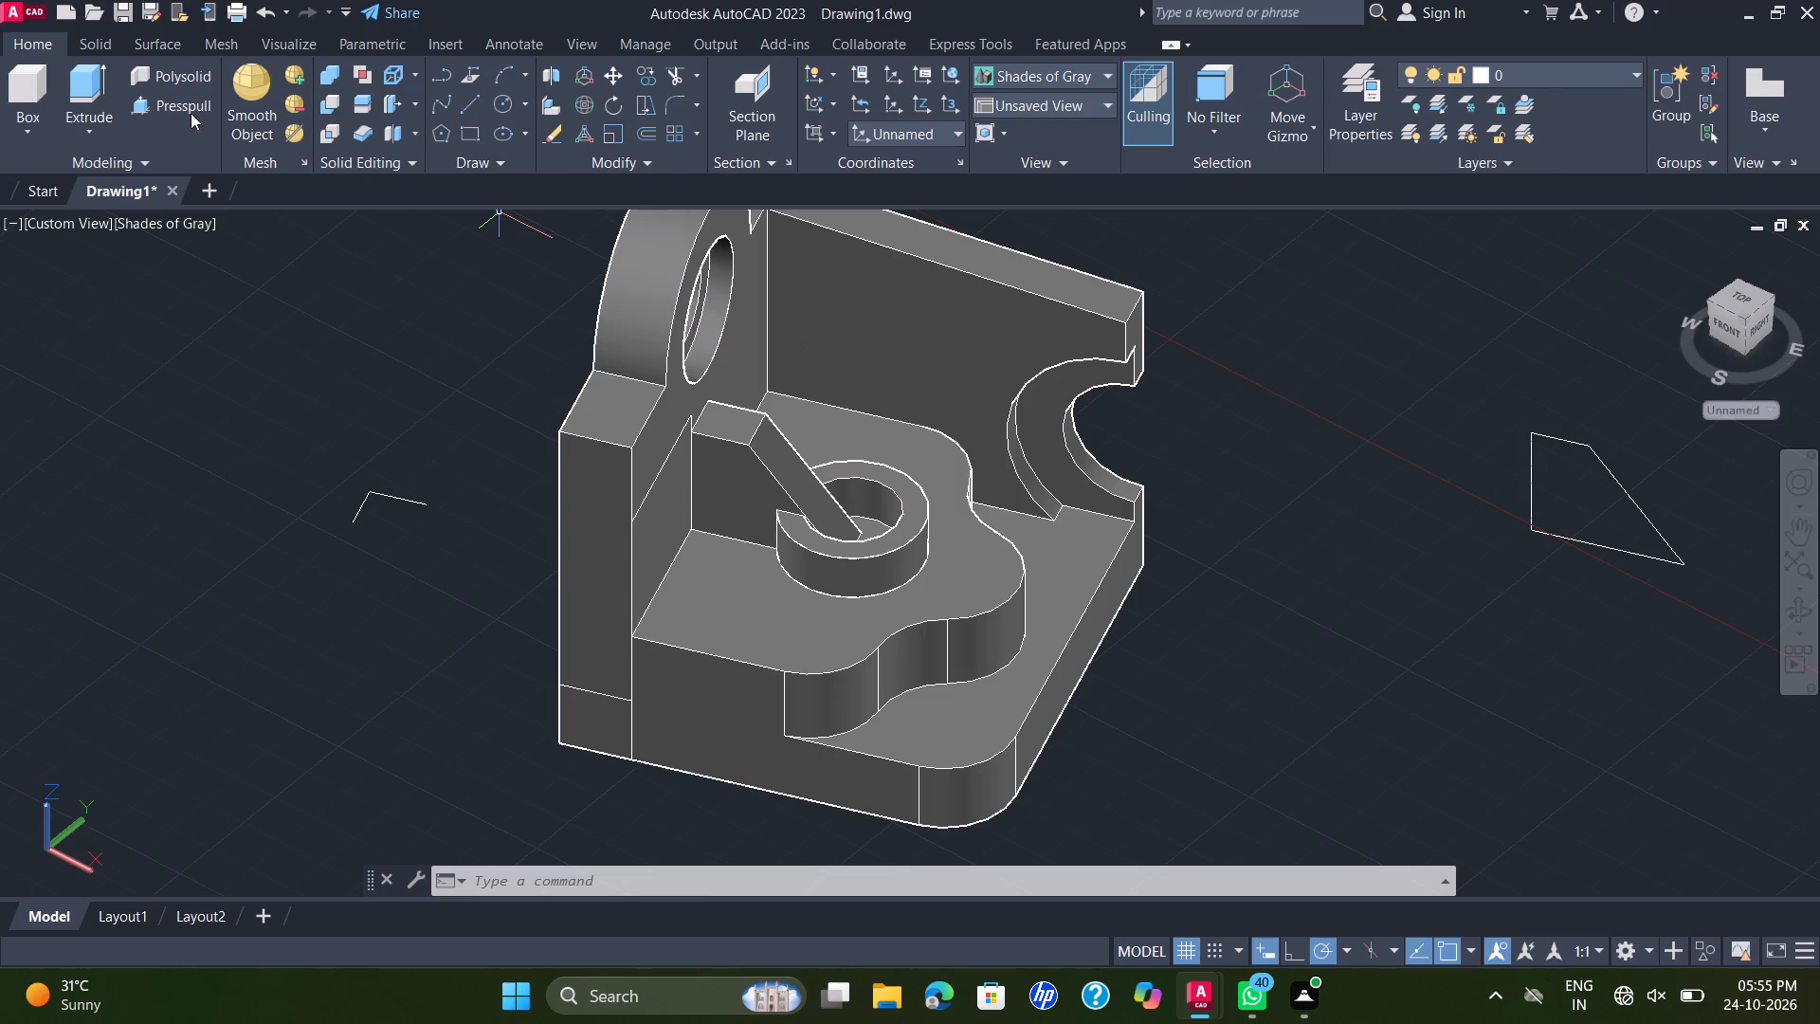
{"action": "left_click", "coordinate": [167, 106]}
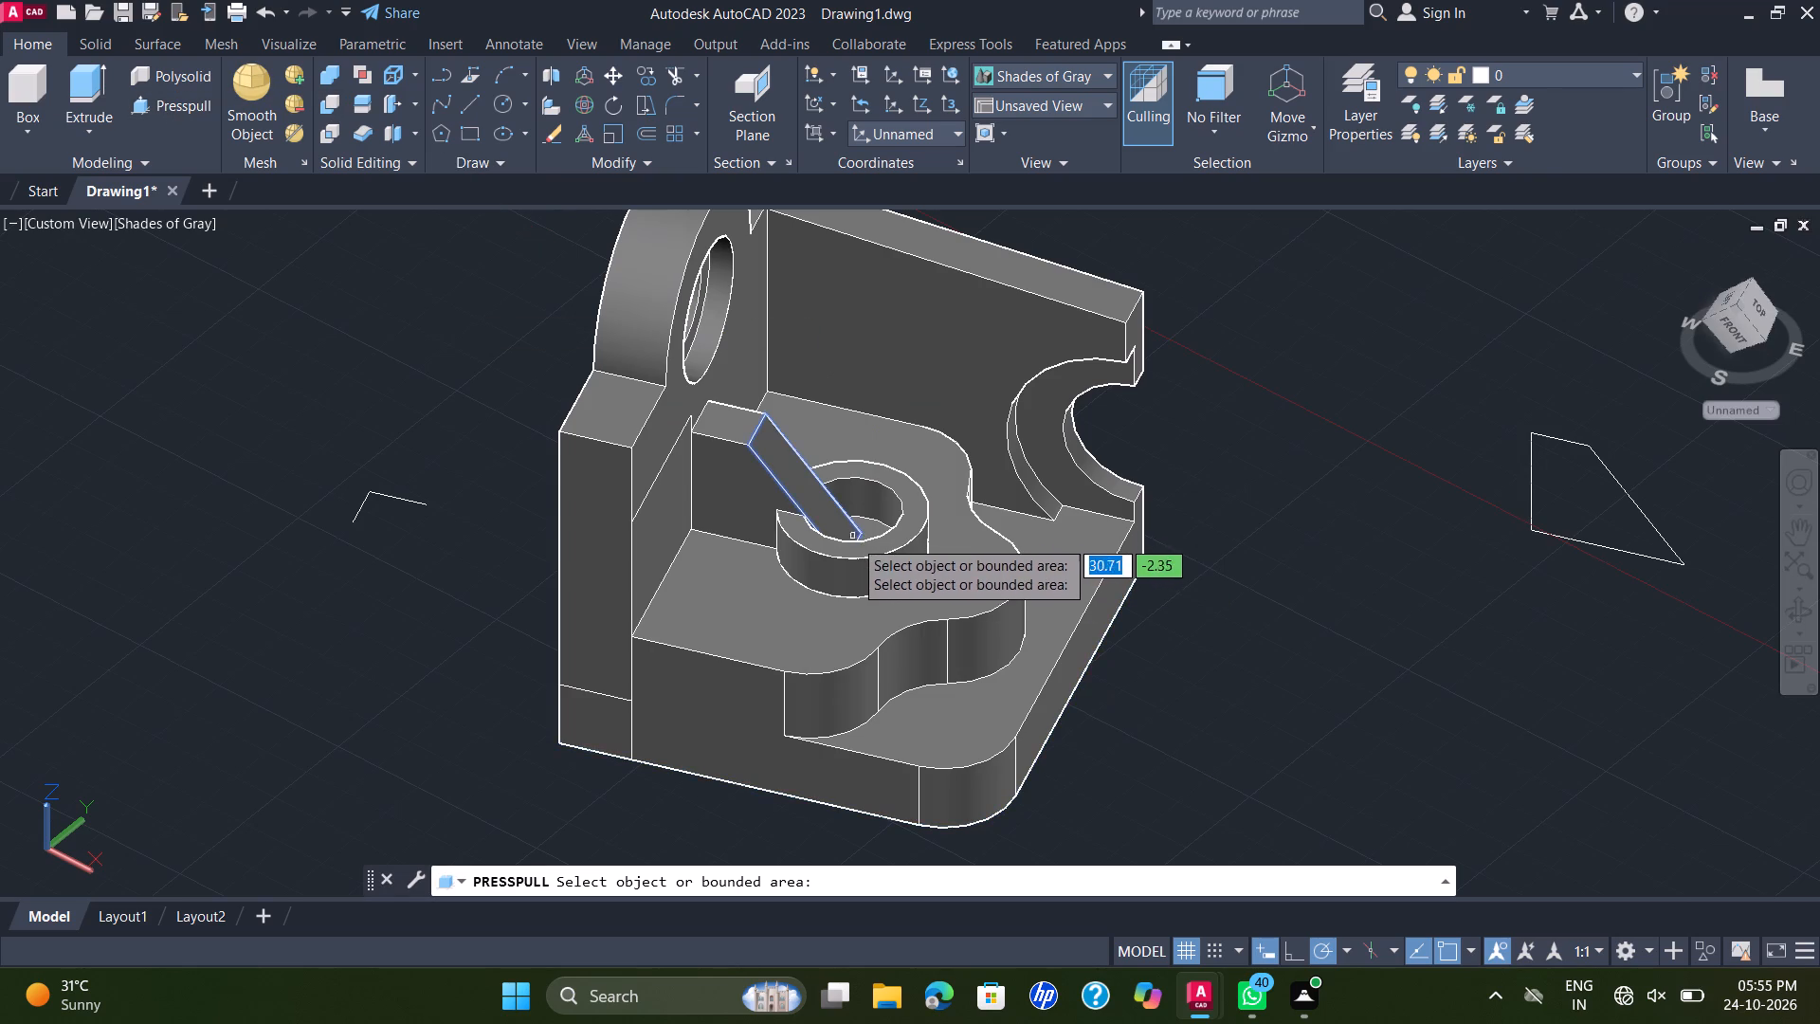
{"action": "scroll", "coordinate": [887, 552], "scroll_direction": "up", "scroll_amount": 2}
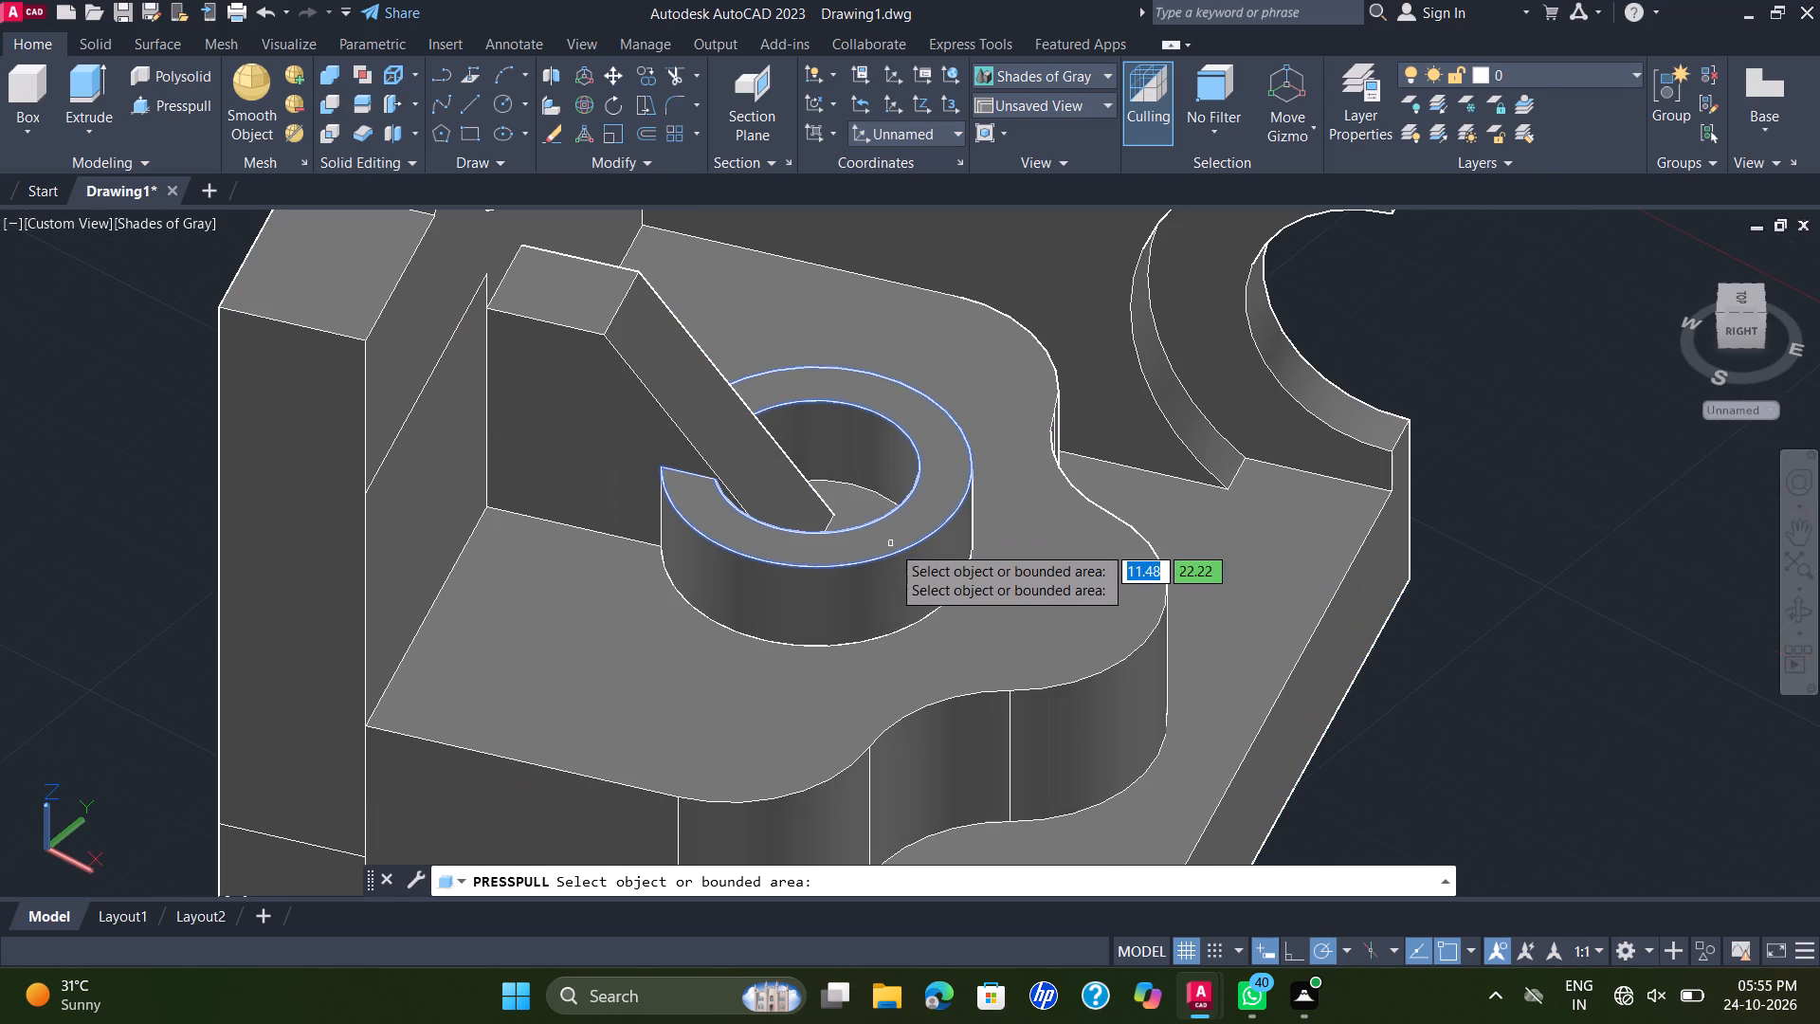
{"action": "left_click", "coordinate": [891, 542]}
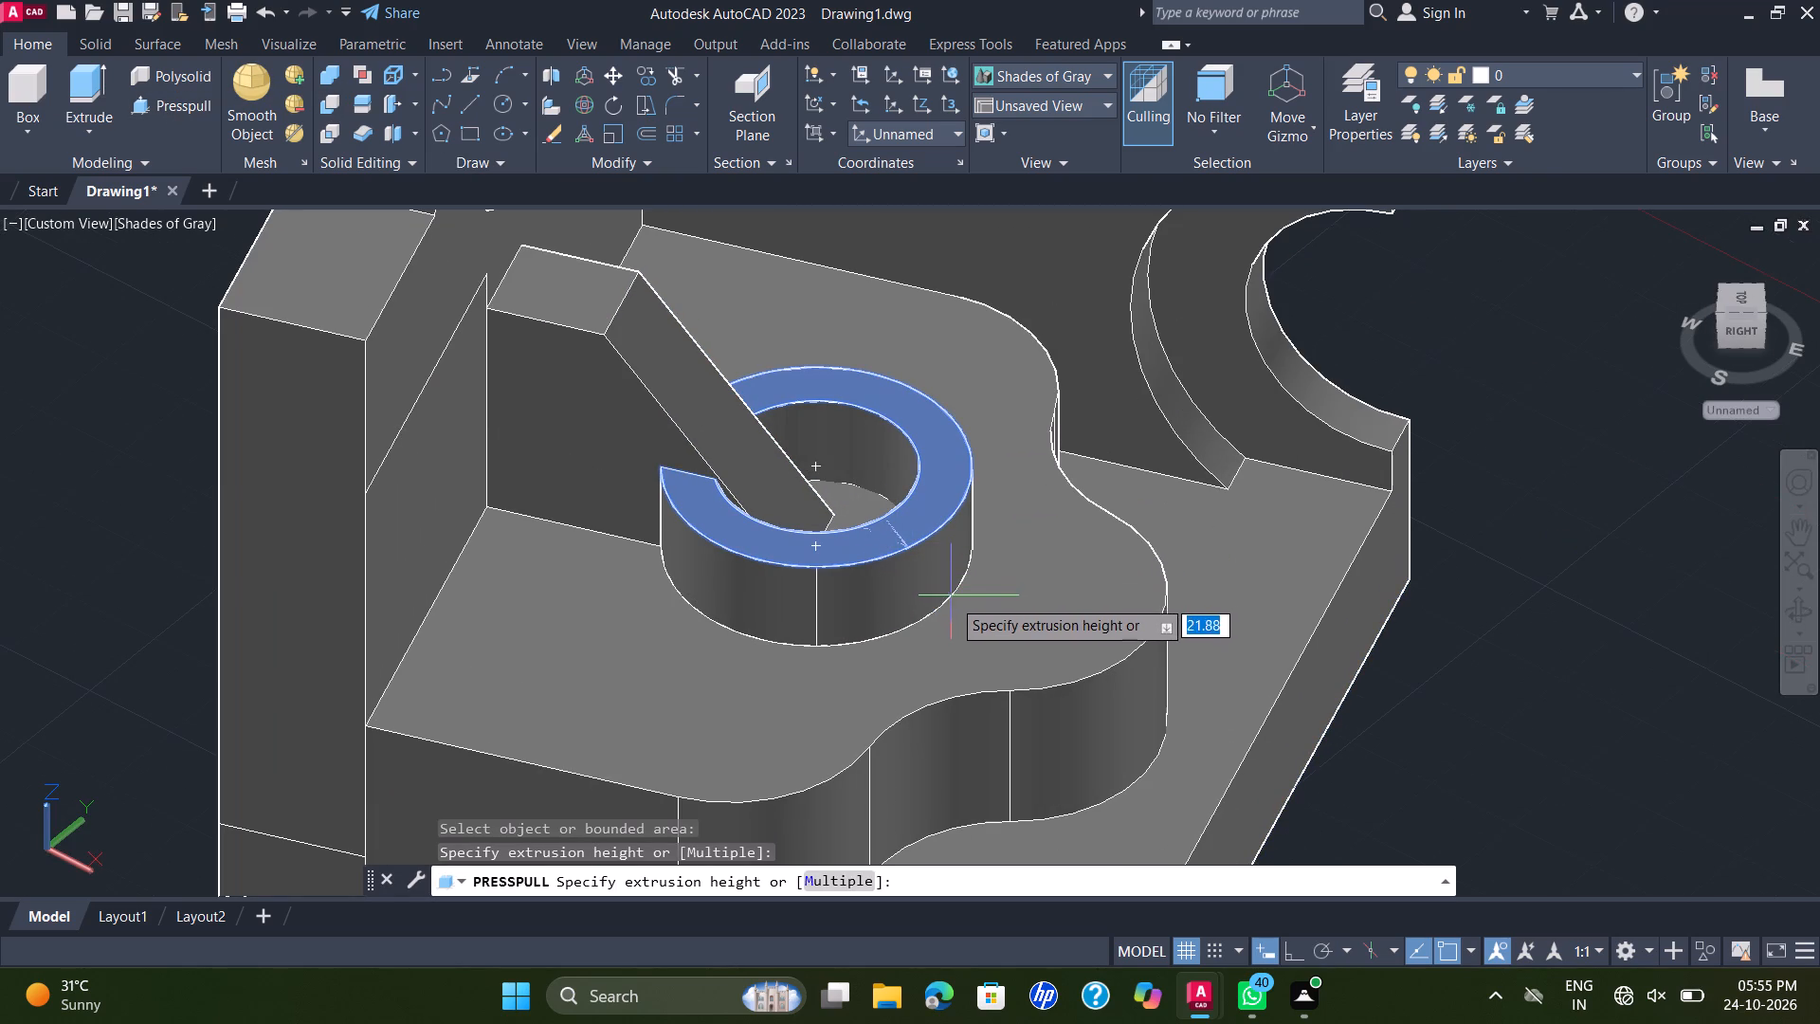
{"action": "left_click", "coordinate": [933, 612]}
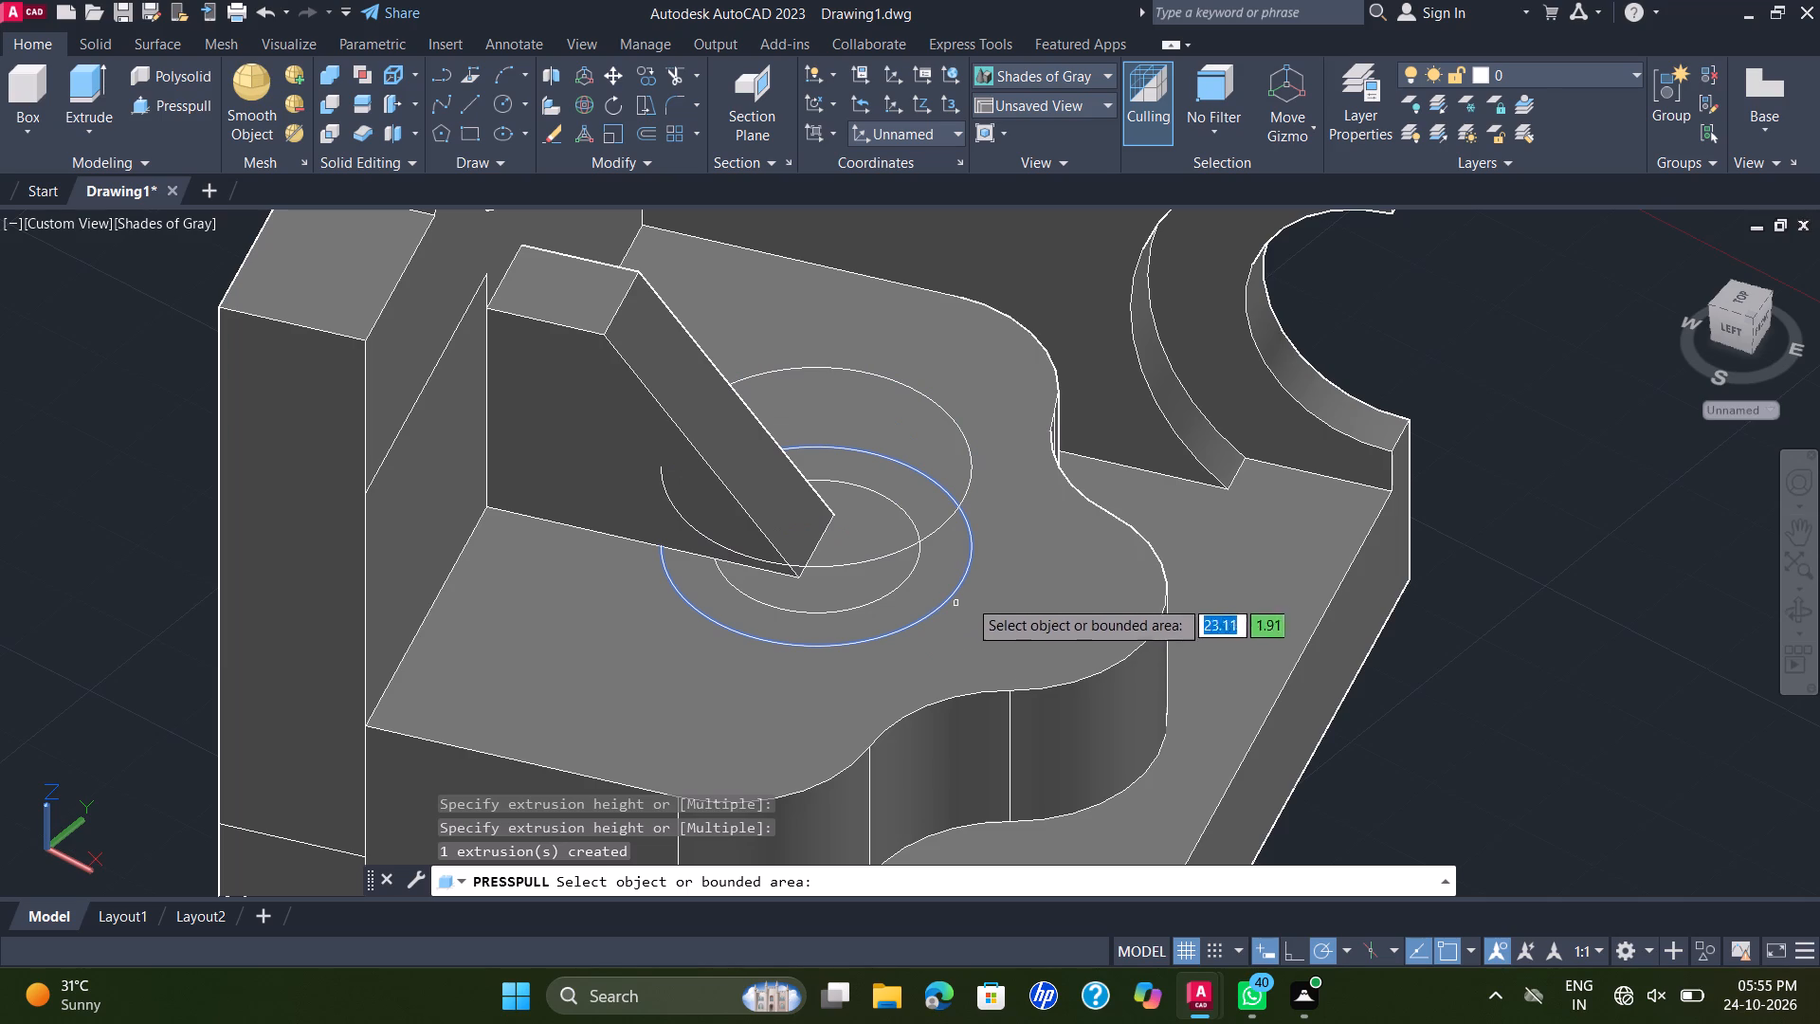
{"action": "key", "text": "Escape"}
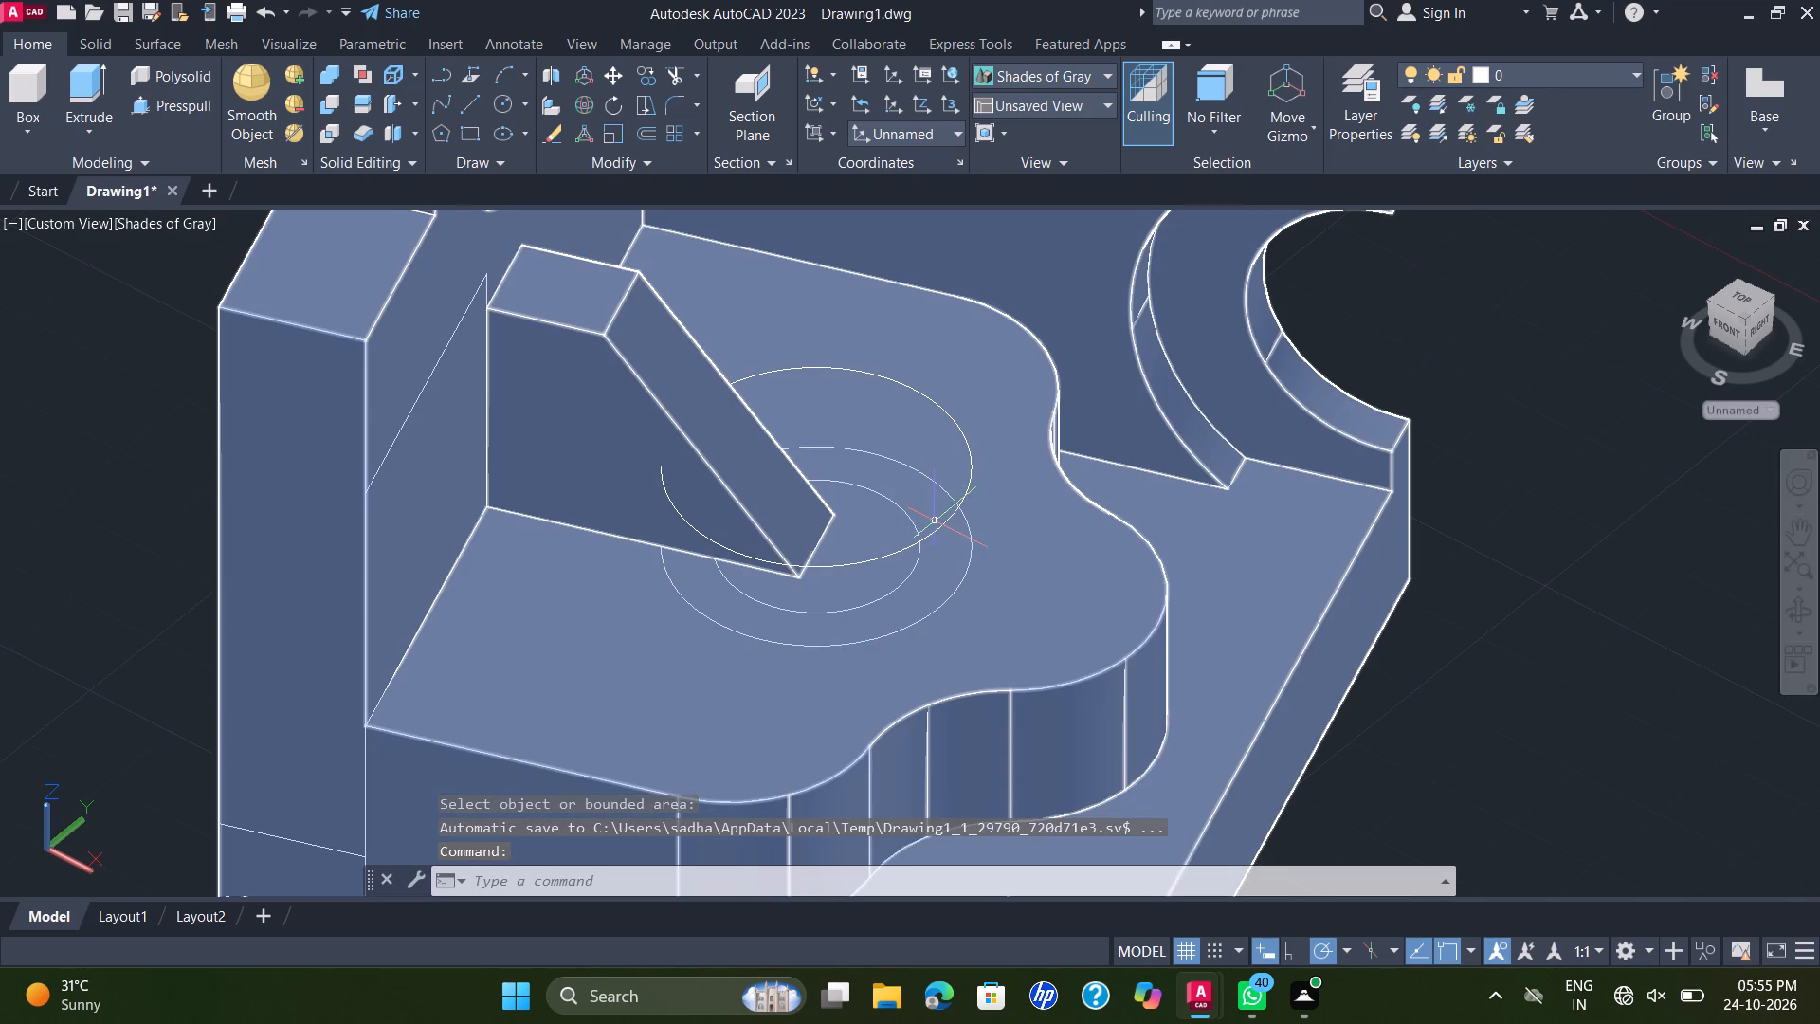
Delete the leftover open arc floating above the wavy-edged step.
{"action": "left_click", "coordinate": [947, 525]}
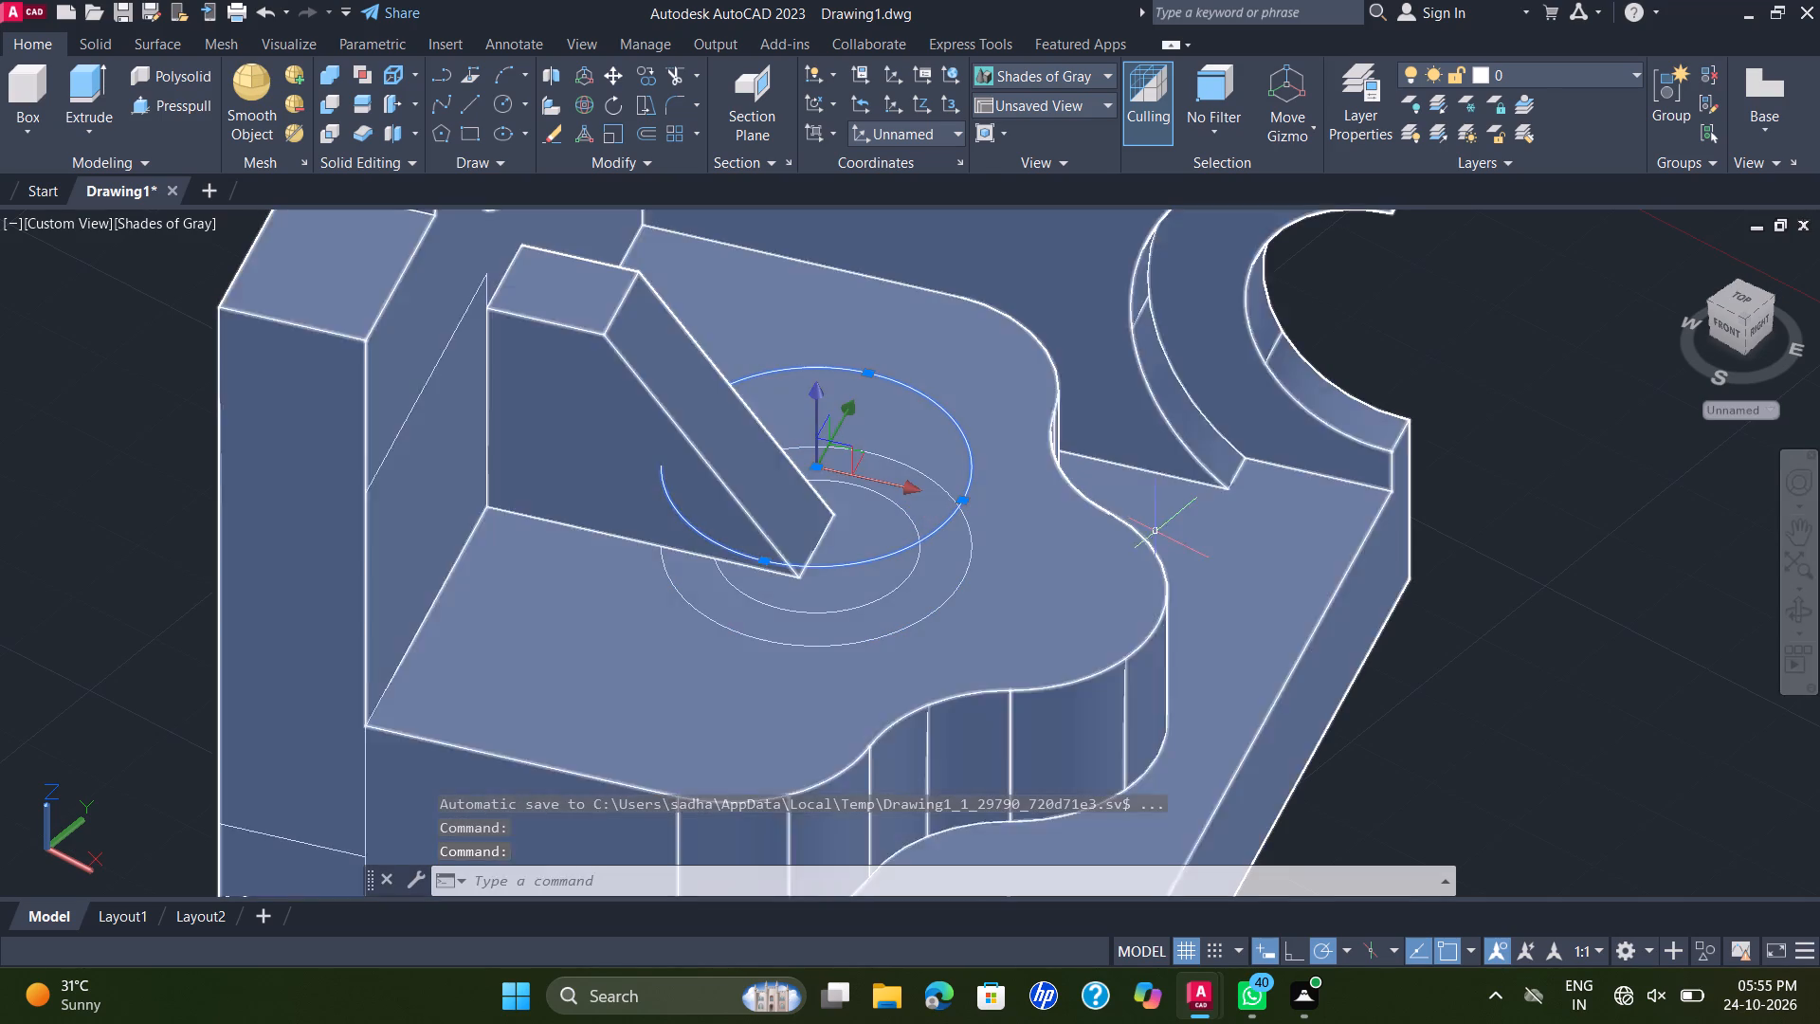
{"action": "key", "text": "Delete"}
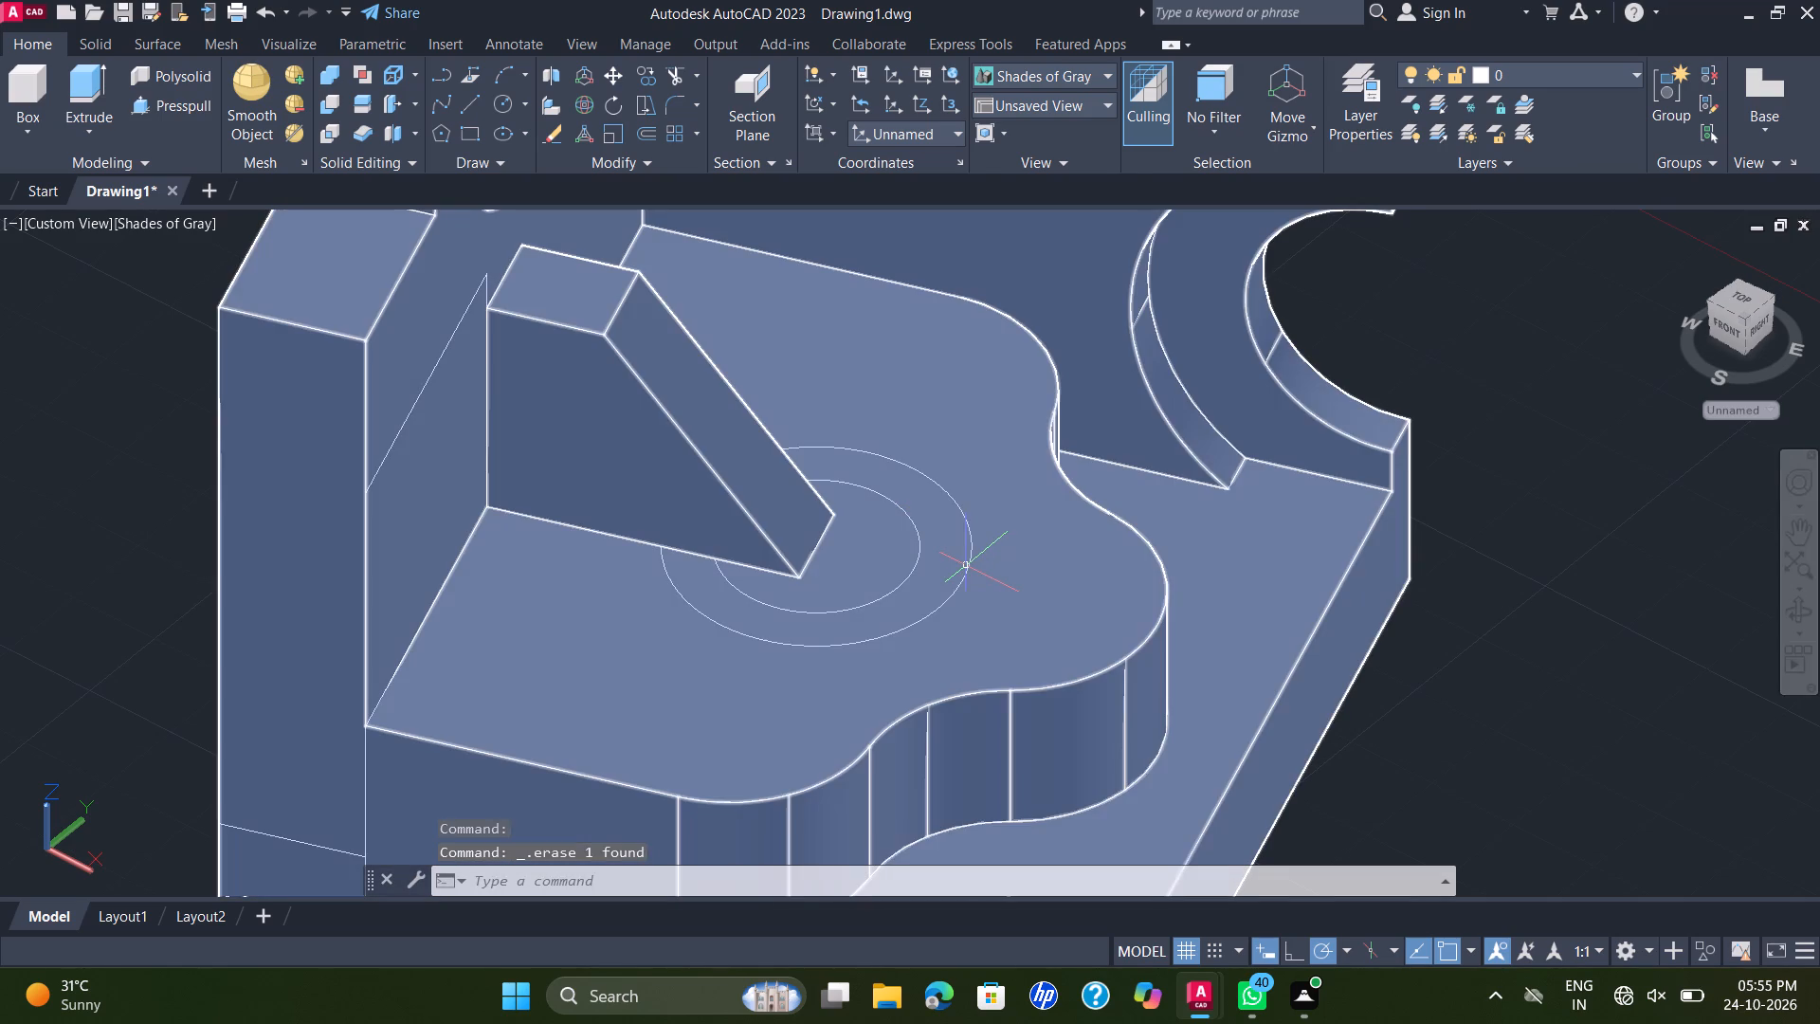
Move the outer circle from the wavy-edged step, using its centre as base point, to empty space beside the bracket.
{"action": "scroll", "coordinate": [947, 603], "scroll_direction": "up", "scroll_amount": 1}
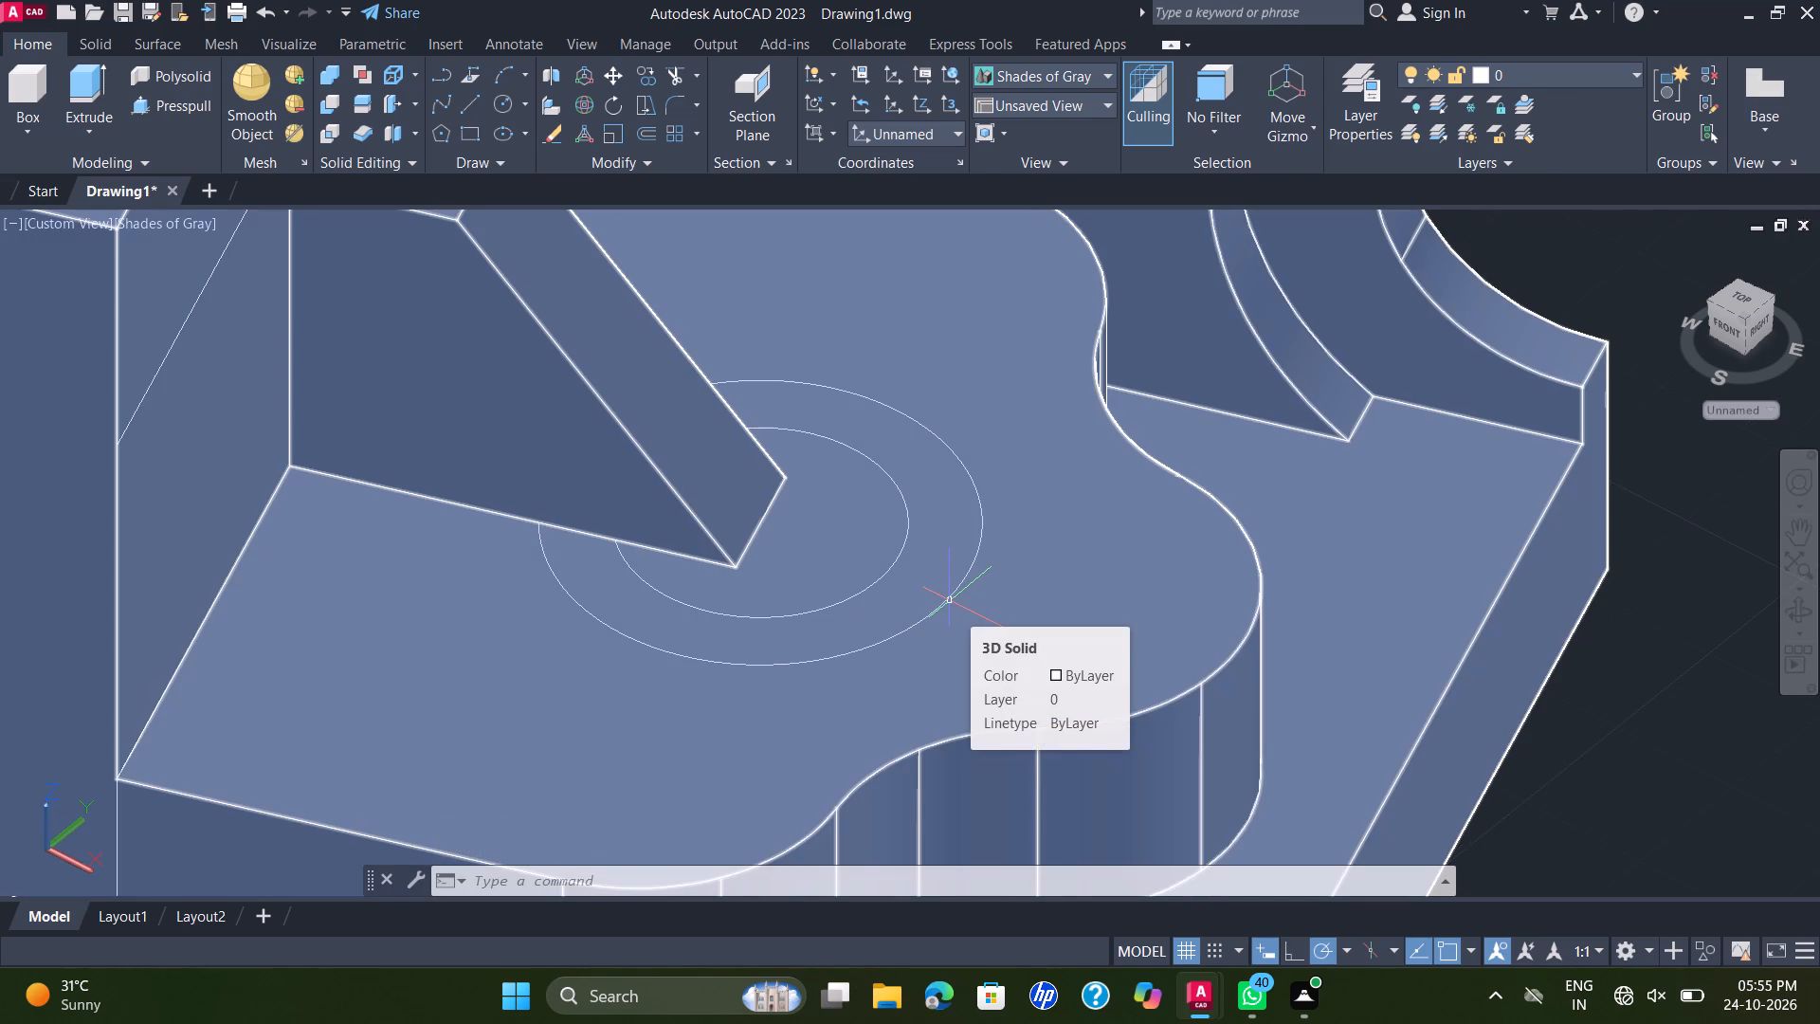
{"action": "scroll", "coordinate": [946, 600], "scroll_direction": "up", "scroll_amount": 2}
{"action": "left_click", "coordinate": [945, 600]}
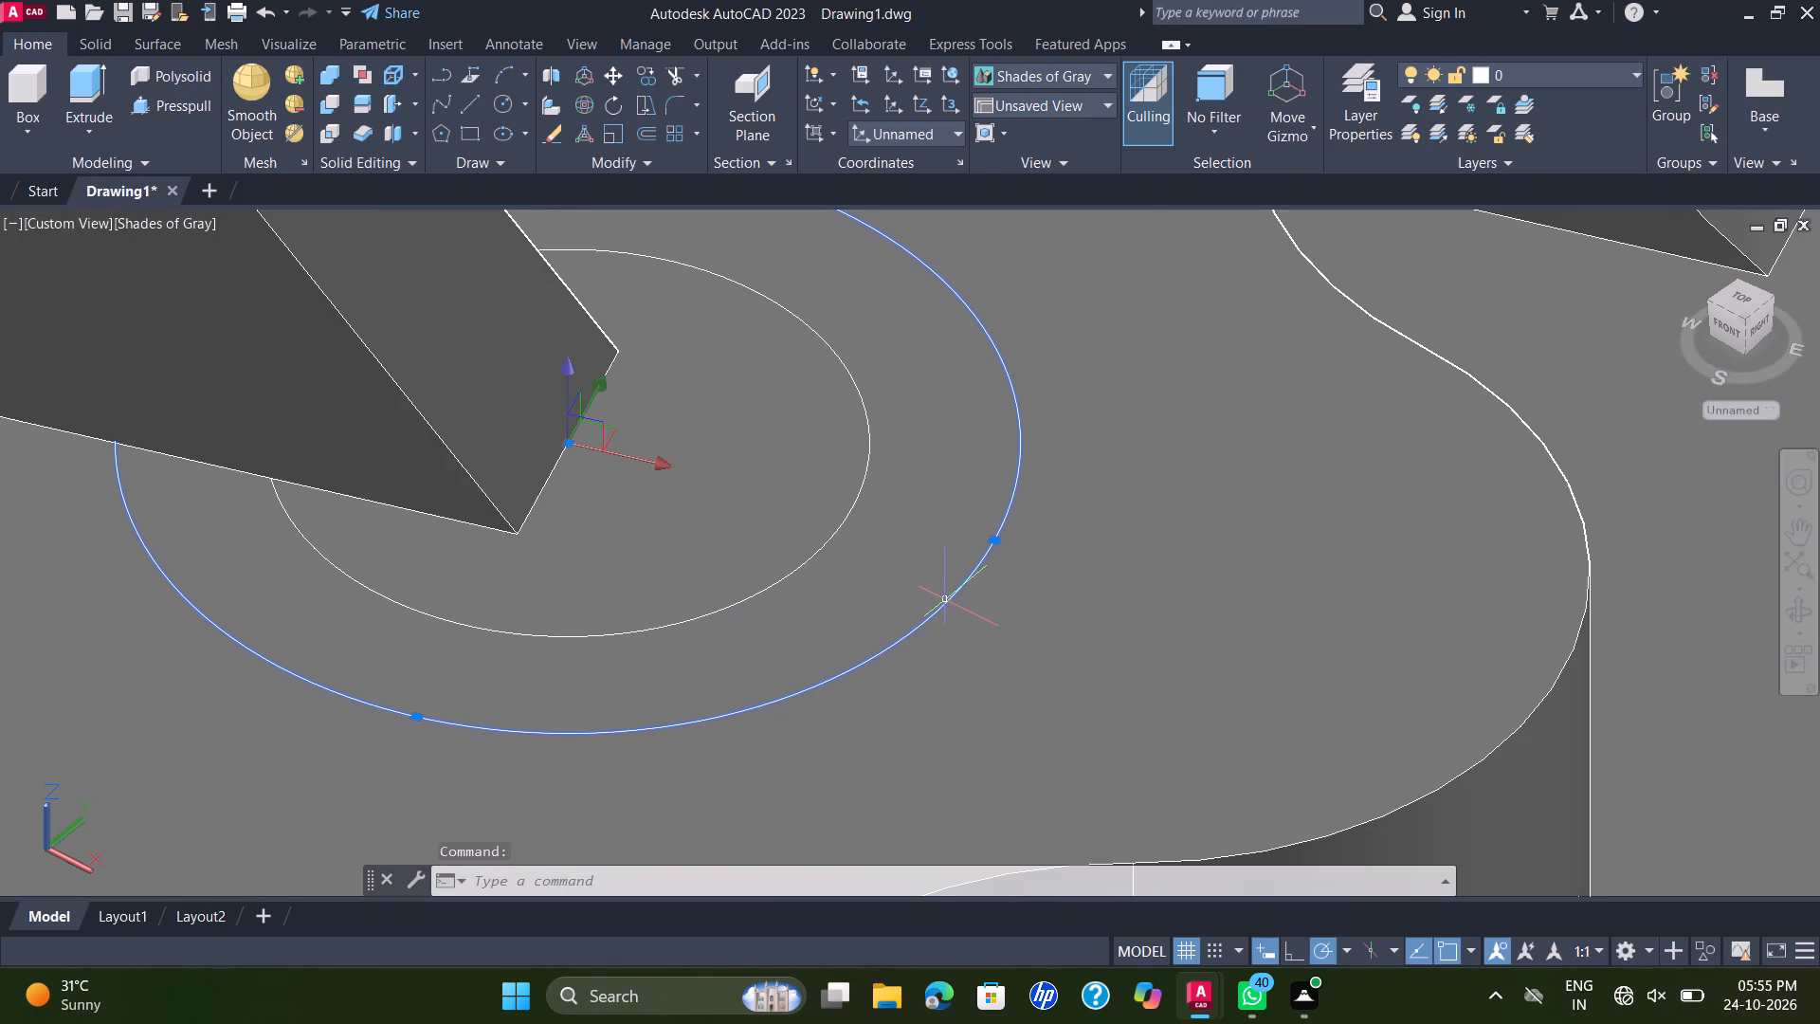
{"action": "scroll", "coordinate": [1061, 543], "scroll_direction": "down", "scroll_amount": 2}
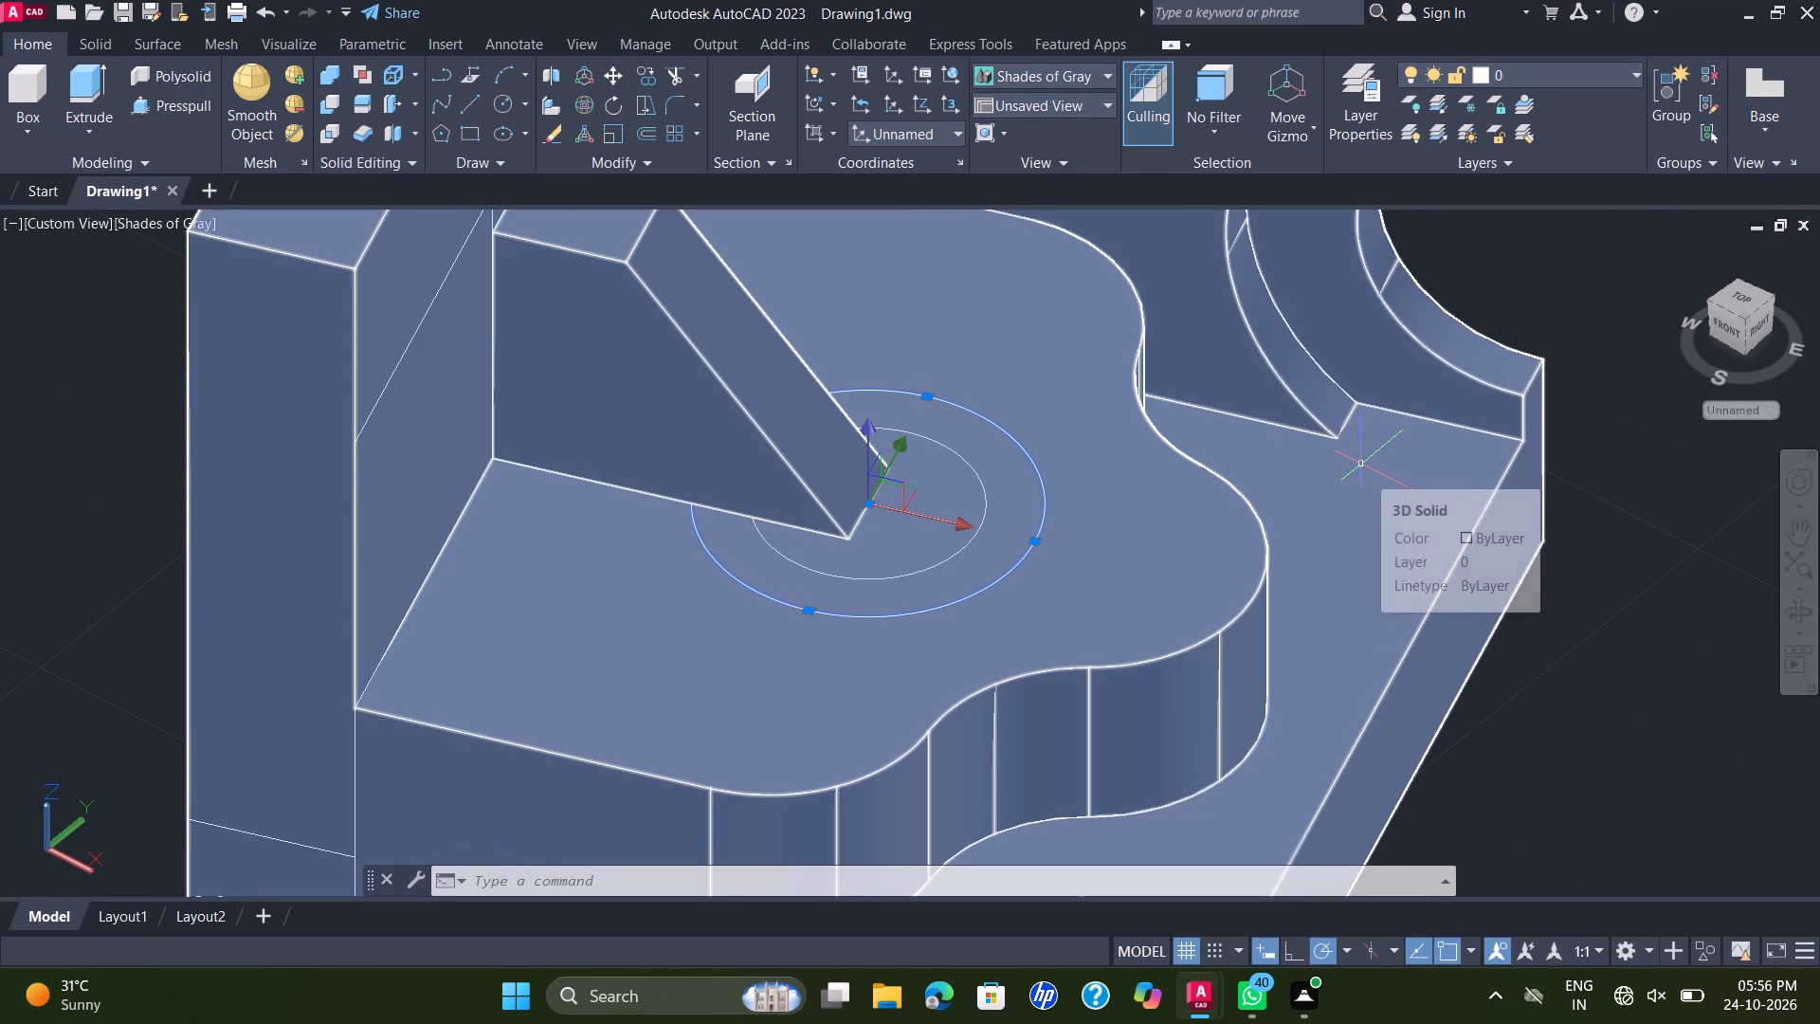
{"action": "scroll", "coordinate": [1384, 414], "scroll_direction": "down", "scroll_amount": 1}
{"action": "middle_click_drag", "start_coordinate": [1228, 463], "coordinate": [1218, 466]}
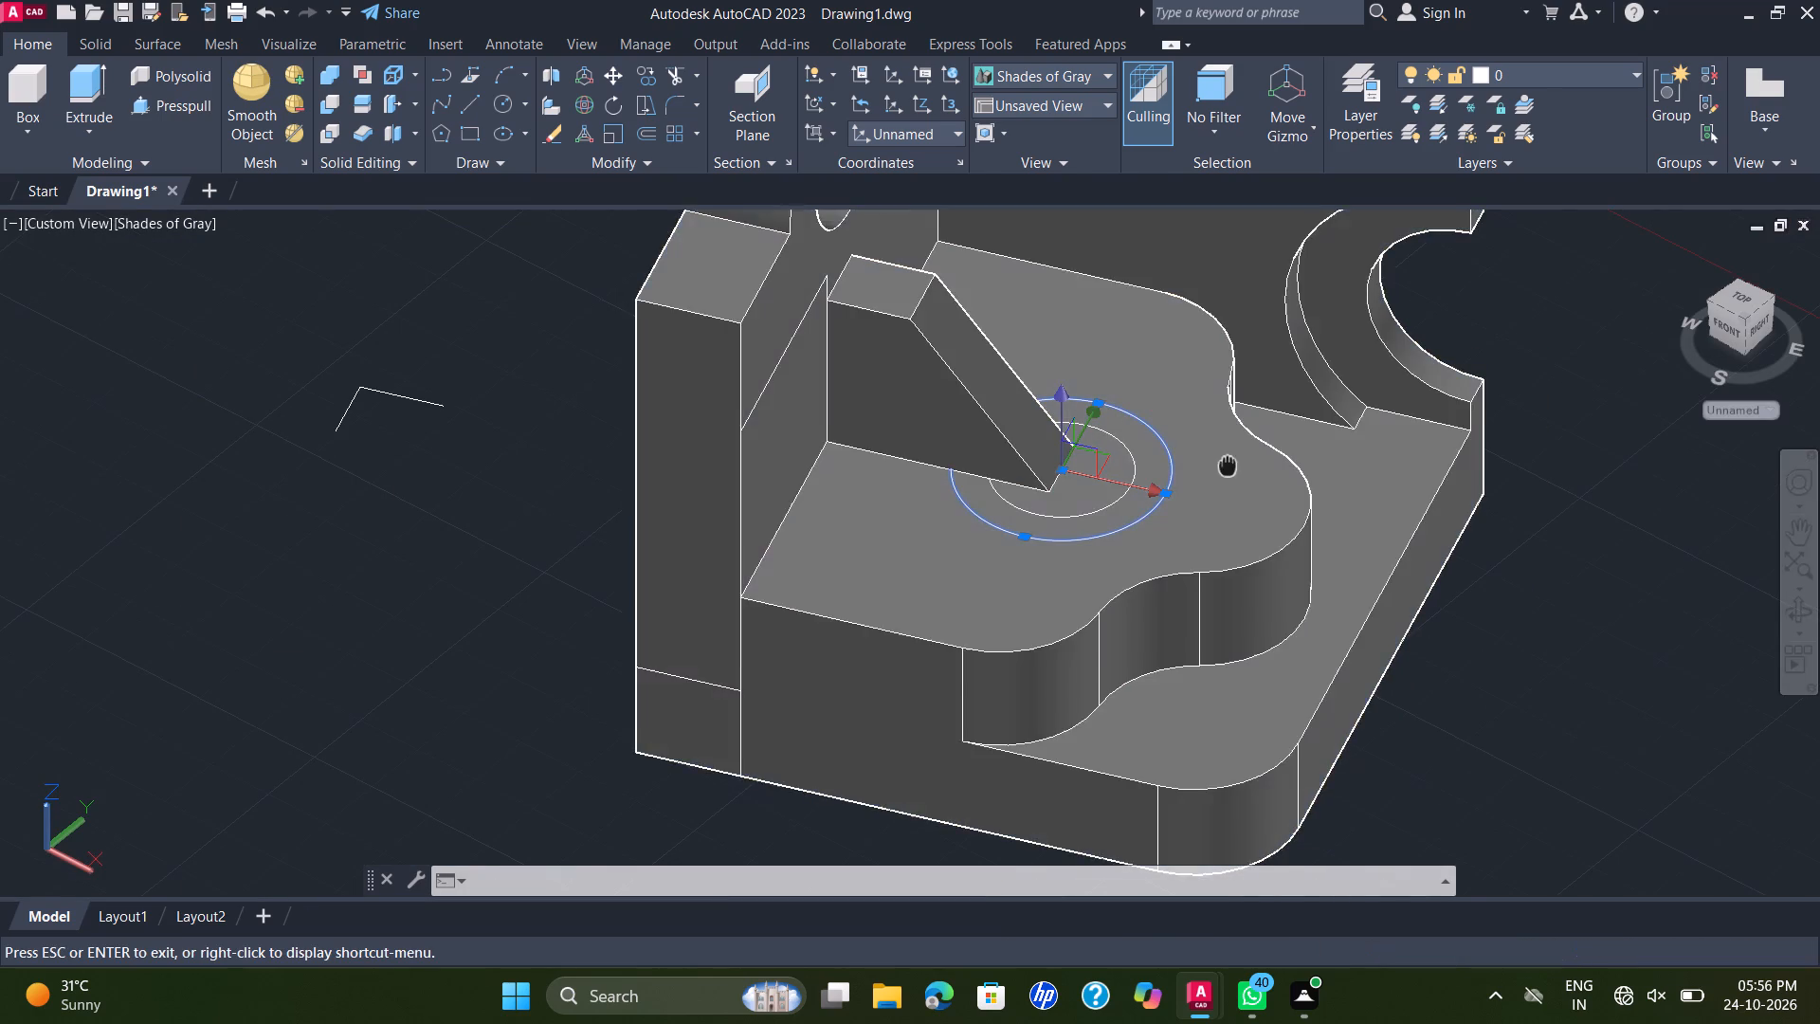
{"action": "middle_click_drag", "start_coordinate": [1218, 466], "coordinate": [913, 445]}
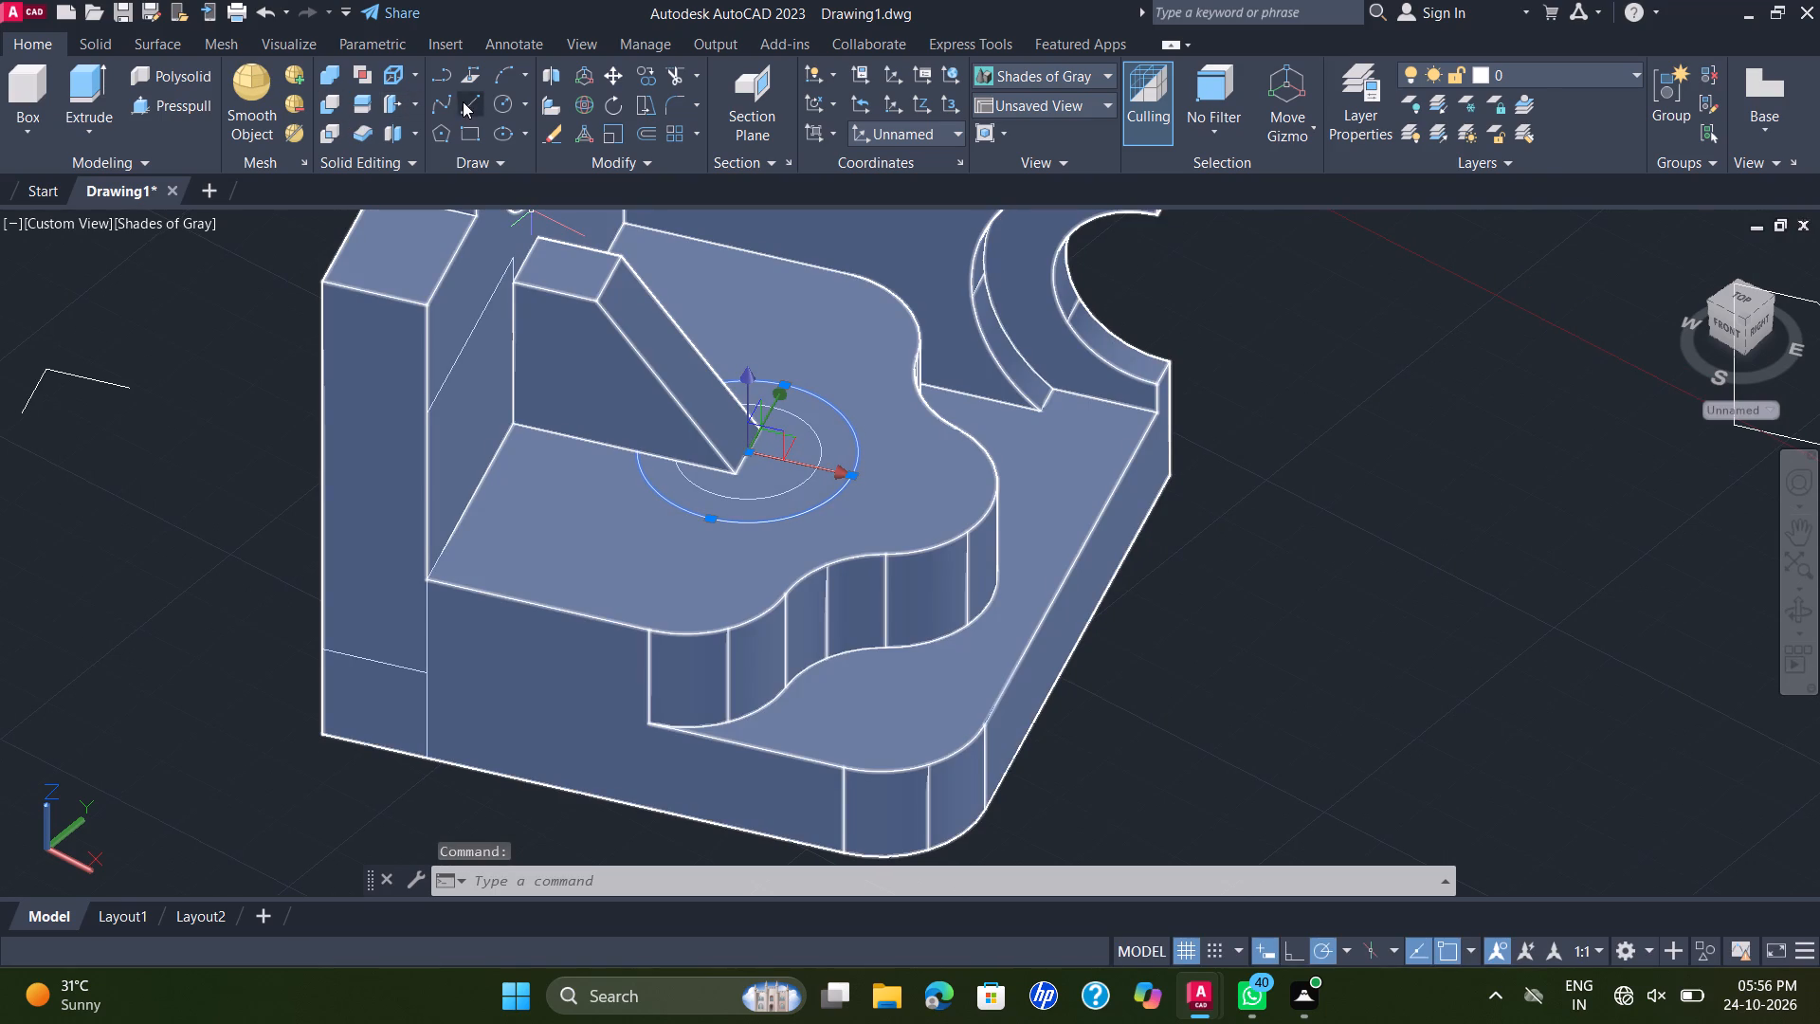
{"action": "left_click", "coordinate": [615, 76]}
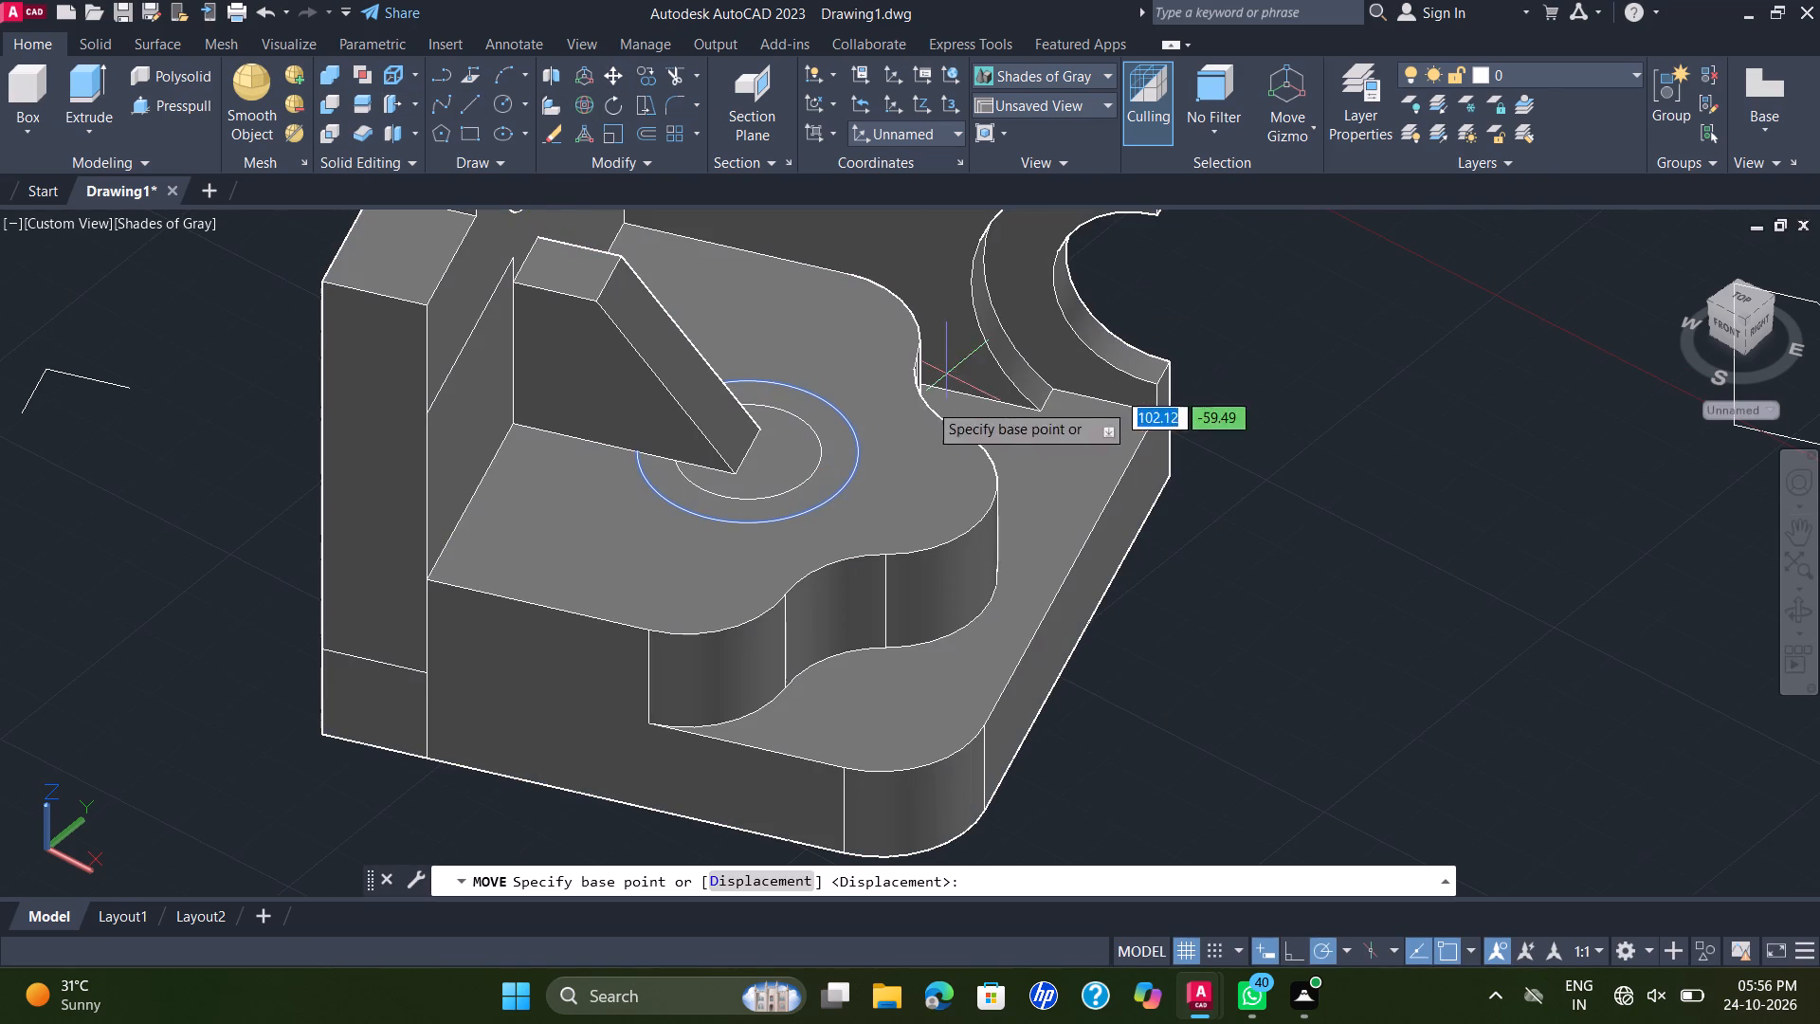
{"action": "left_click", "coordinate": [751, 457]}
{"action": "left_click", "coordinate": [1385, 592]}
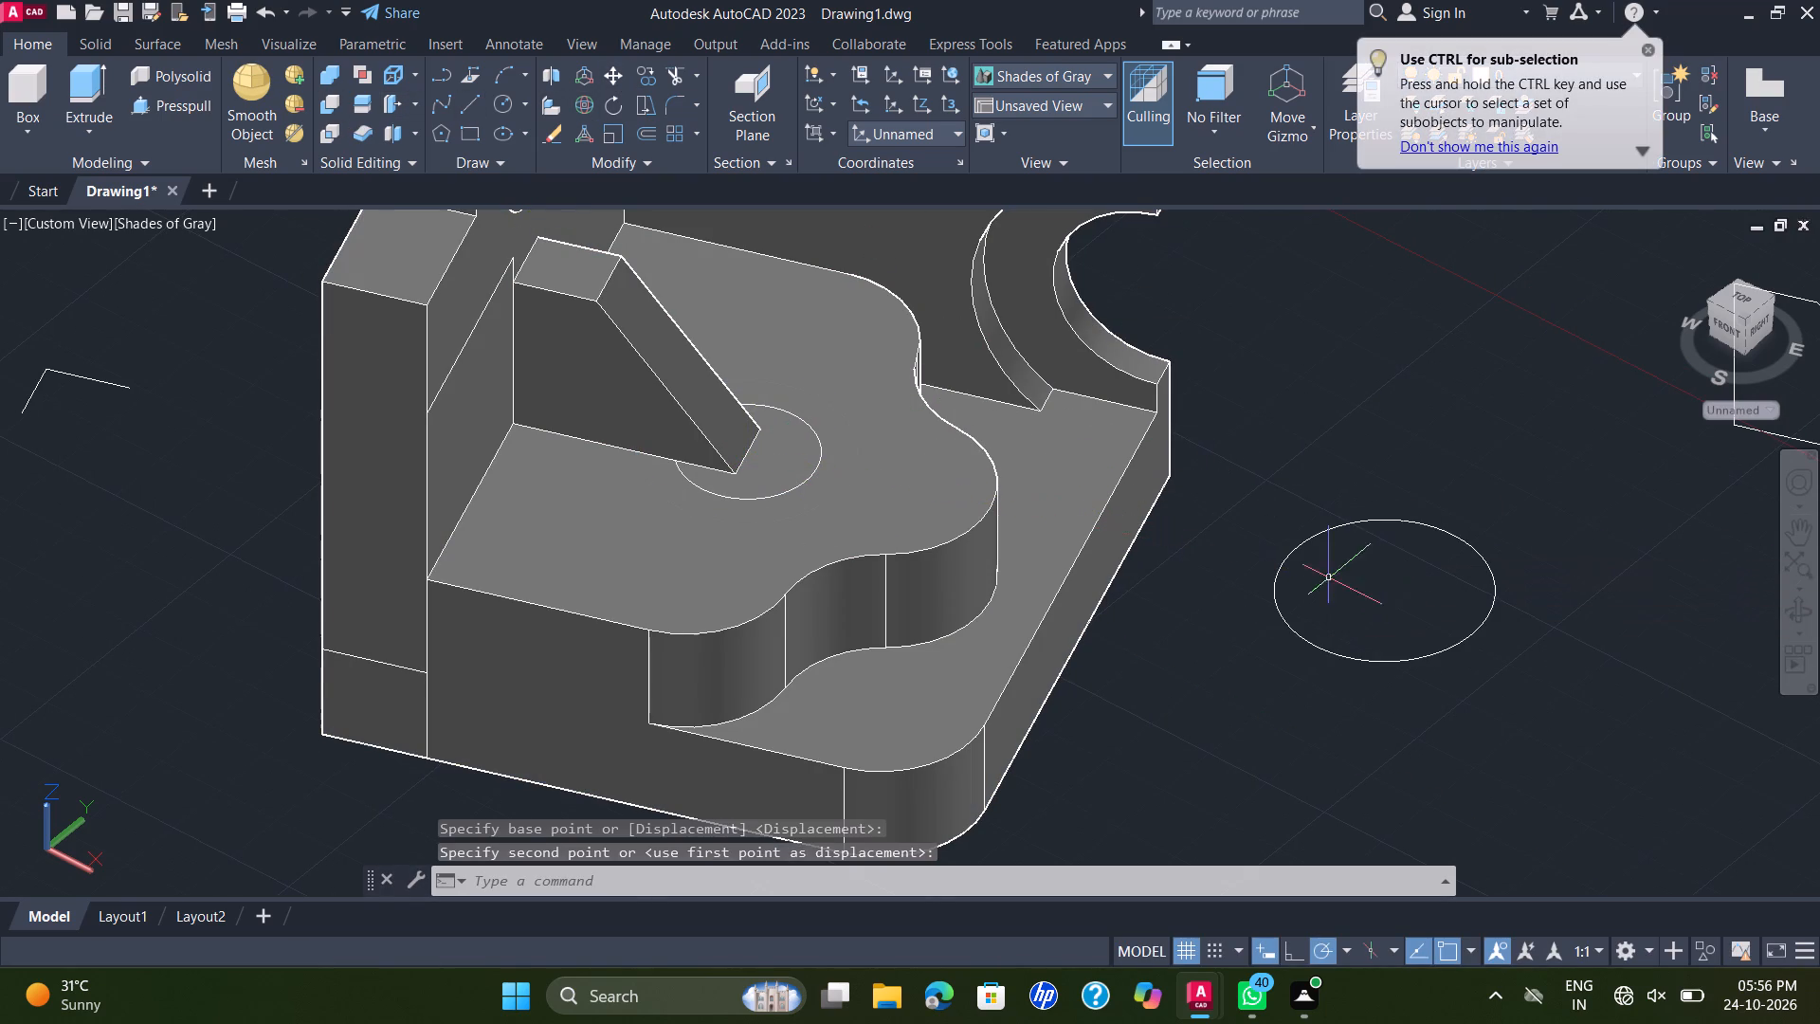
Move the smaller circle at the slanted rib's foot, using its centre as base point, to empty space near the larger circle.
{"action": "scroll", "coordinate": [835, 458], "scroll_direction": "up", "scroll_amount": 1}
{"action": "left_click", "coordinate": [810, 464]}
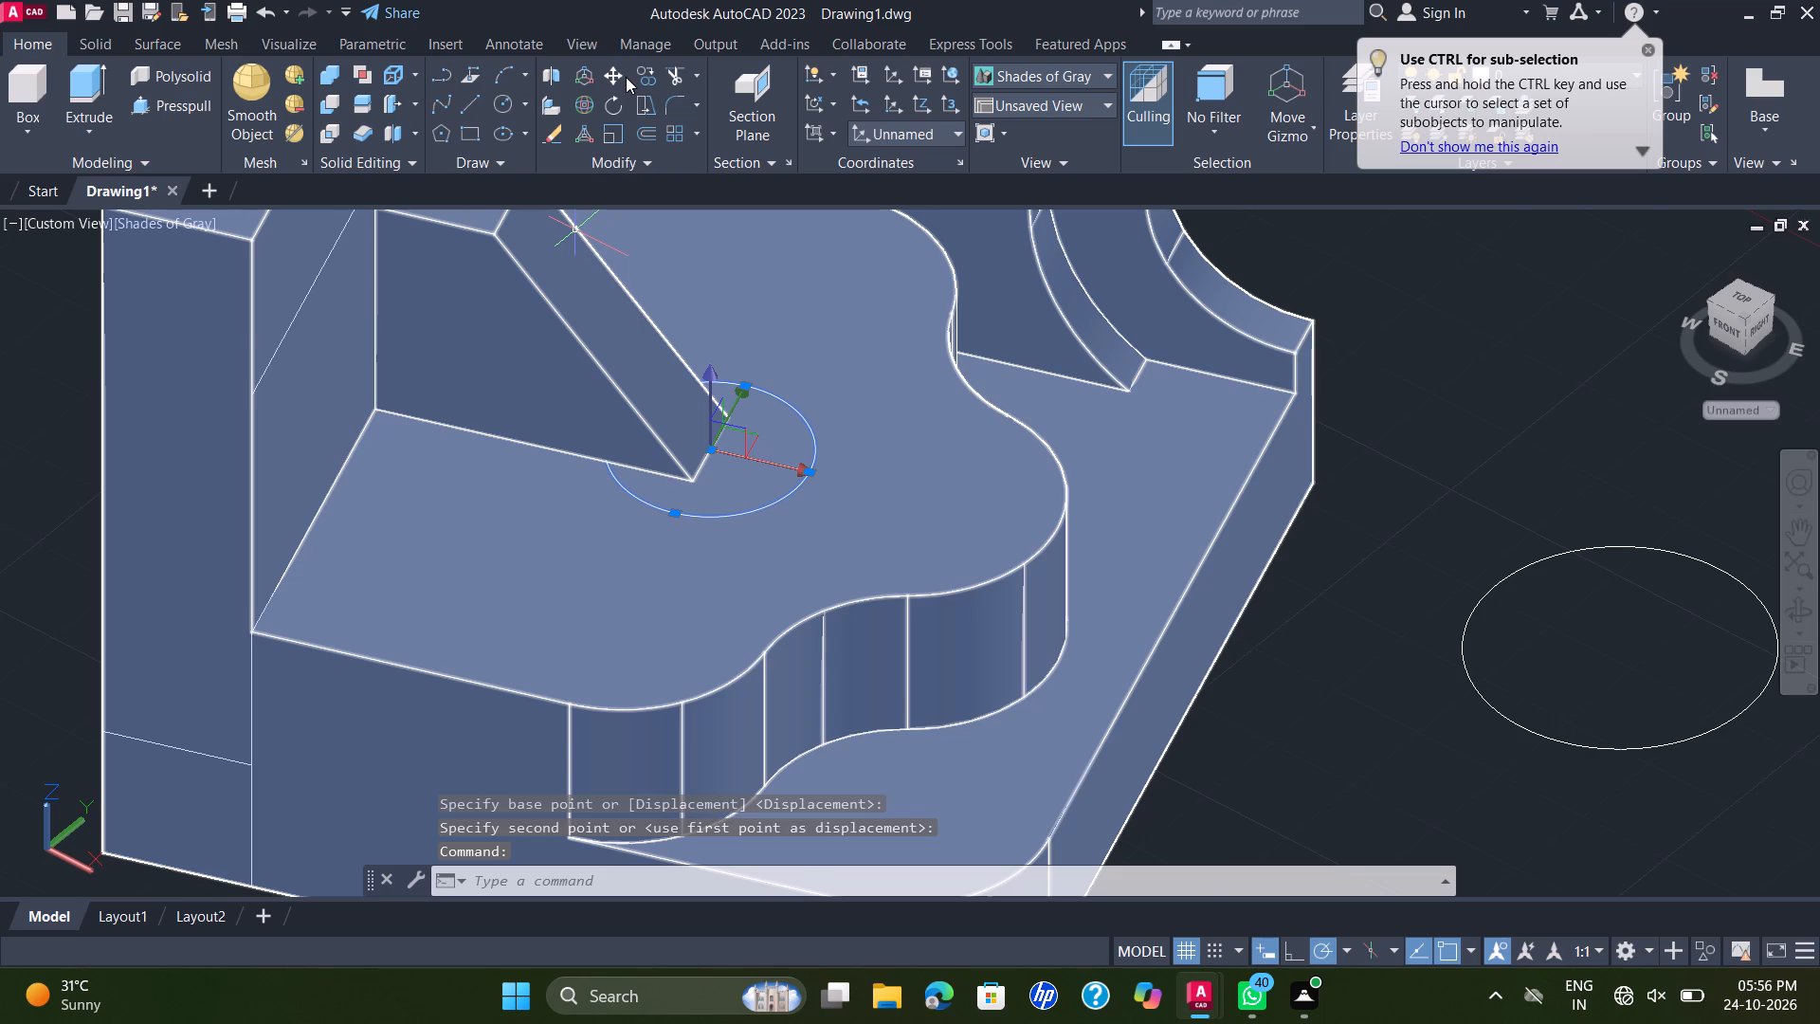
{"action": "left_click", "coordinate": [623, 73]}
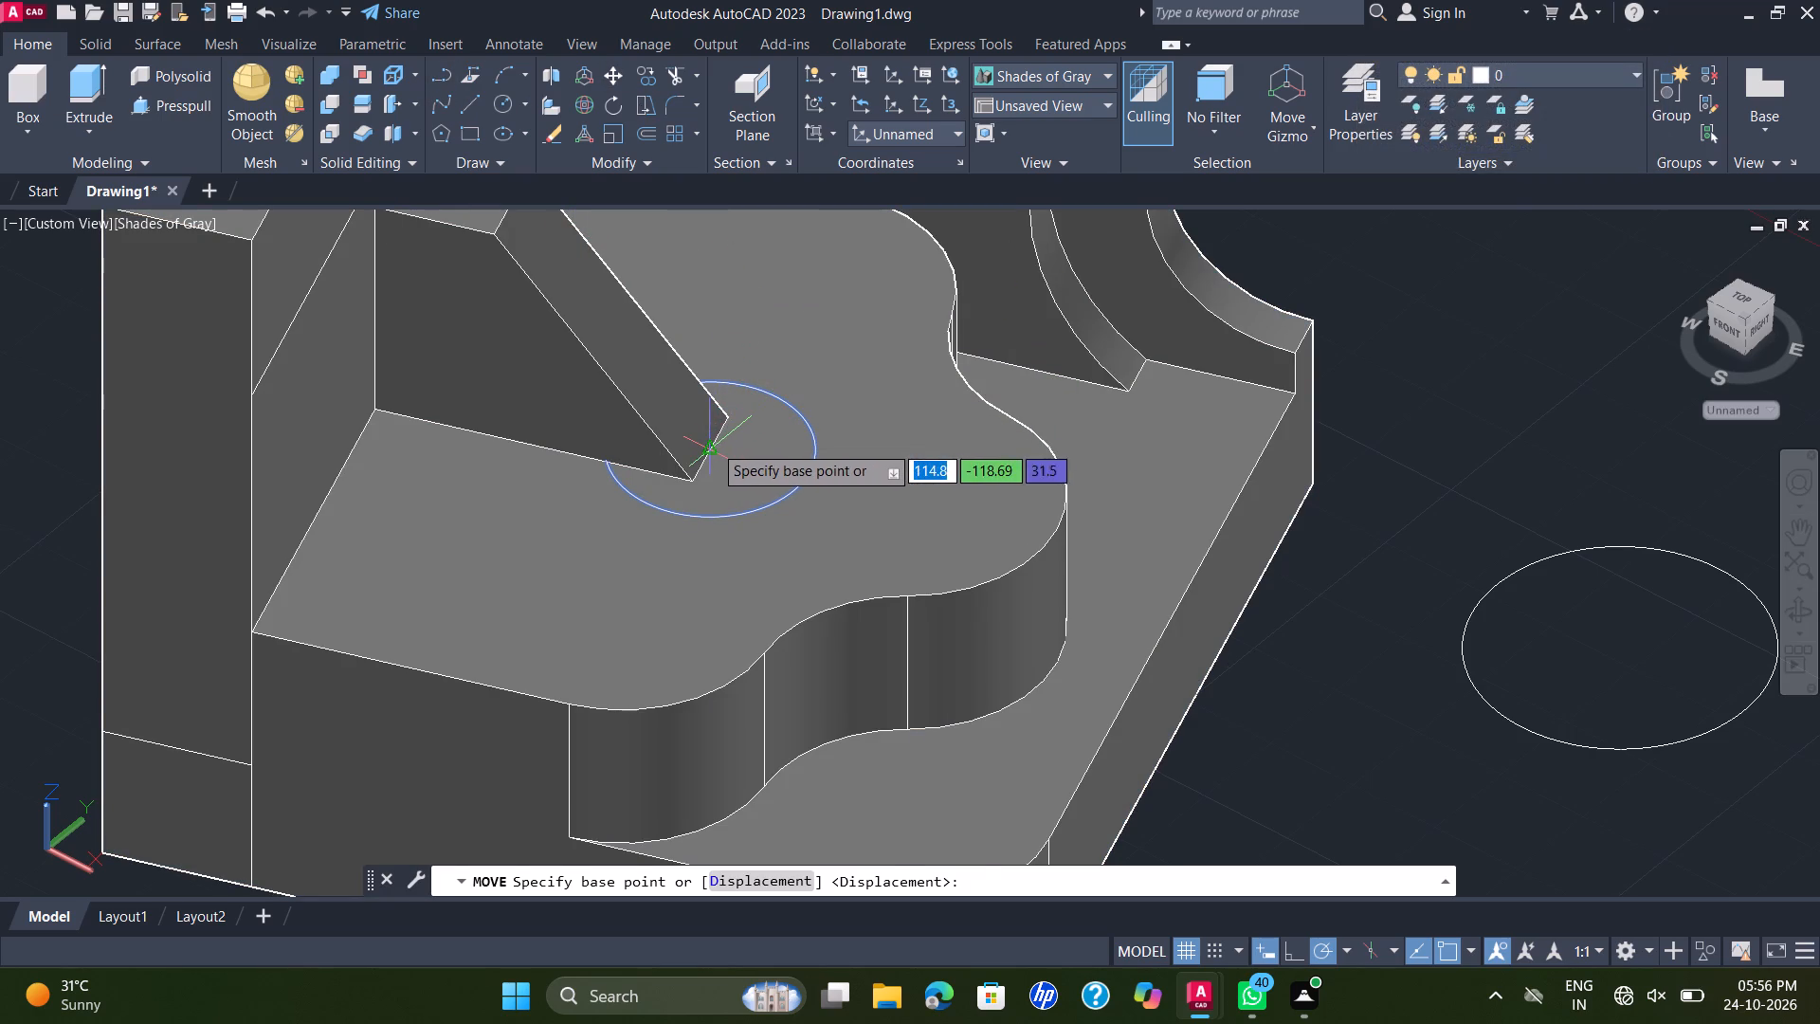
{"action": "left_click", "coordinate": [710, 449]}
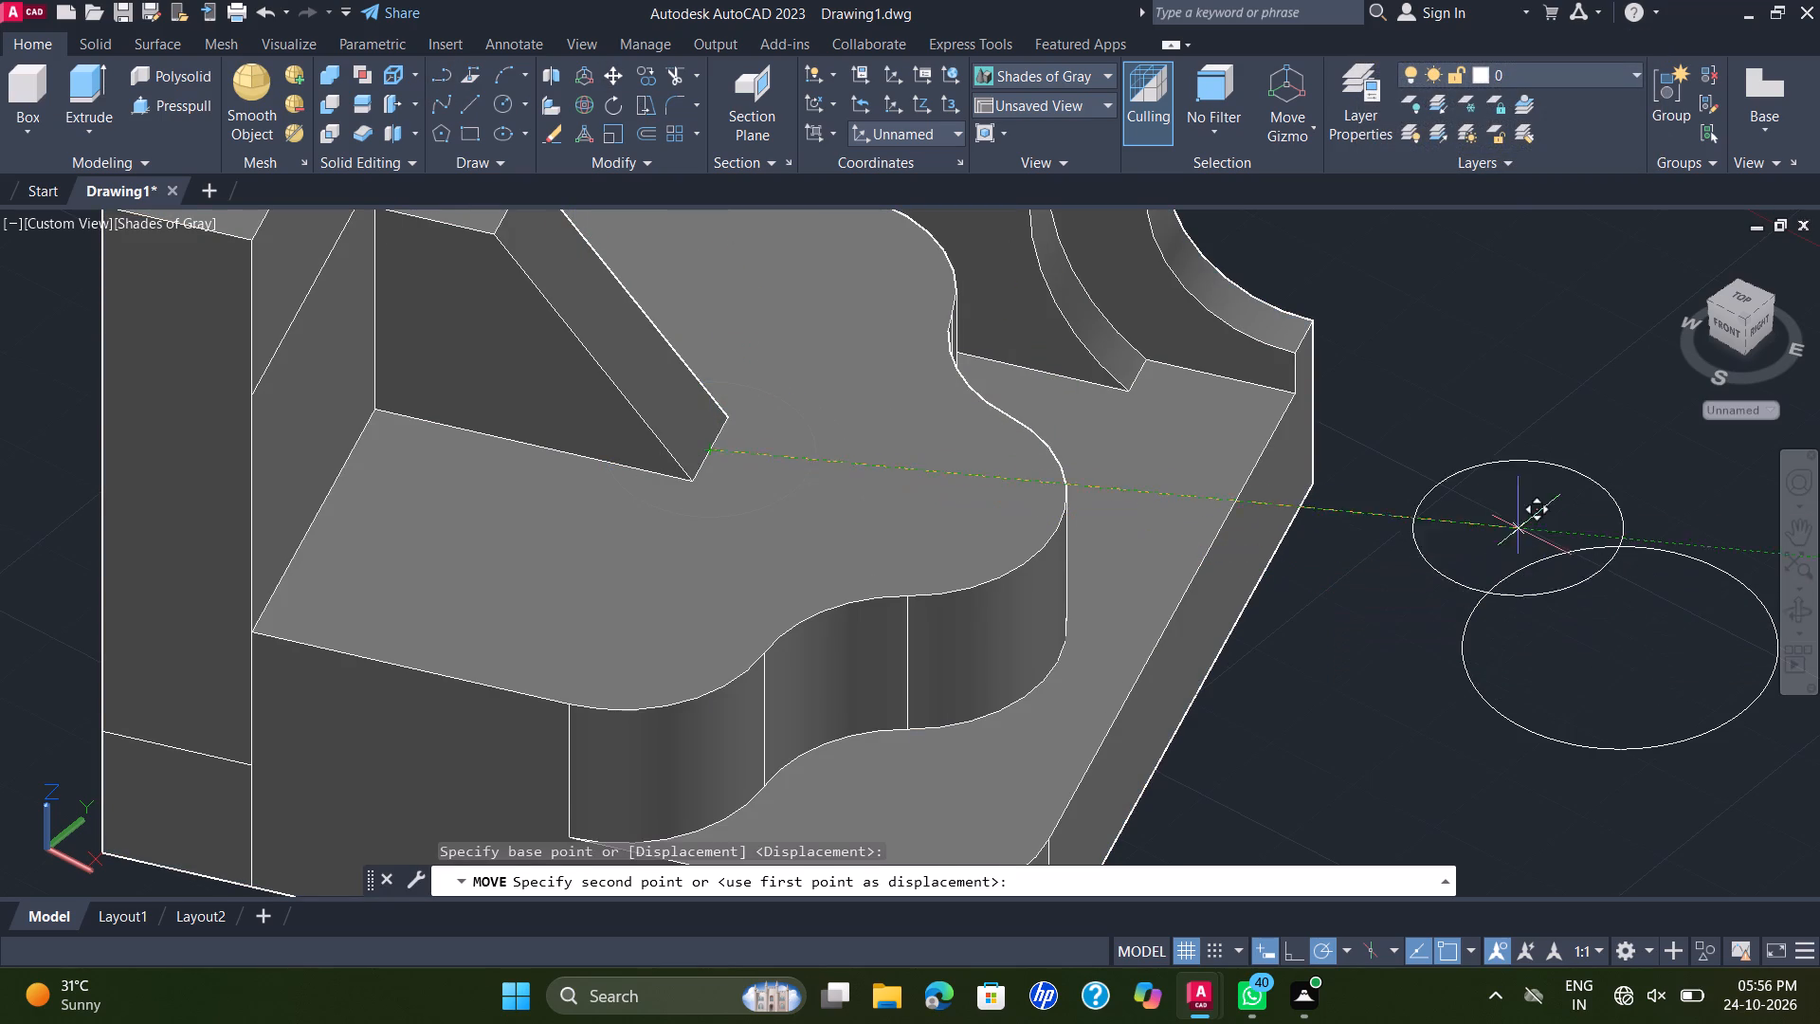
{"action": "left_click", "coordinate": [1532, 429]}
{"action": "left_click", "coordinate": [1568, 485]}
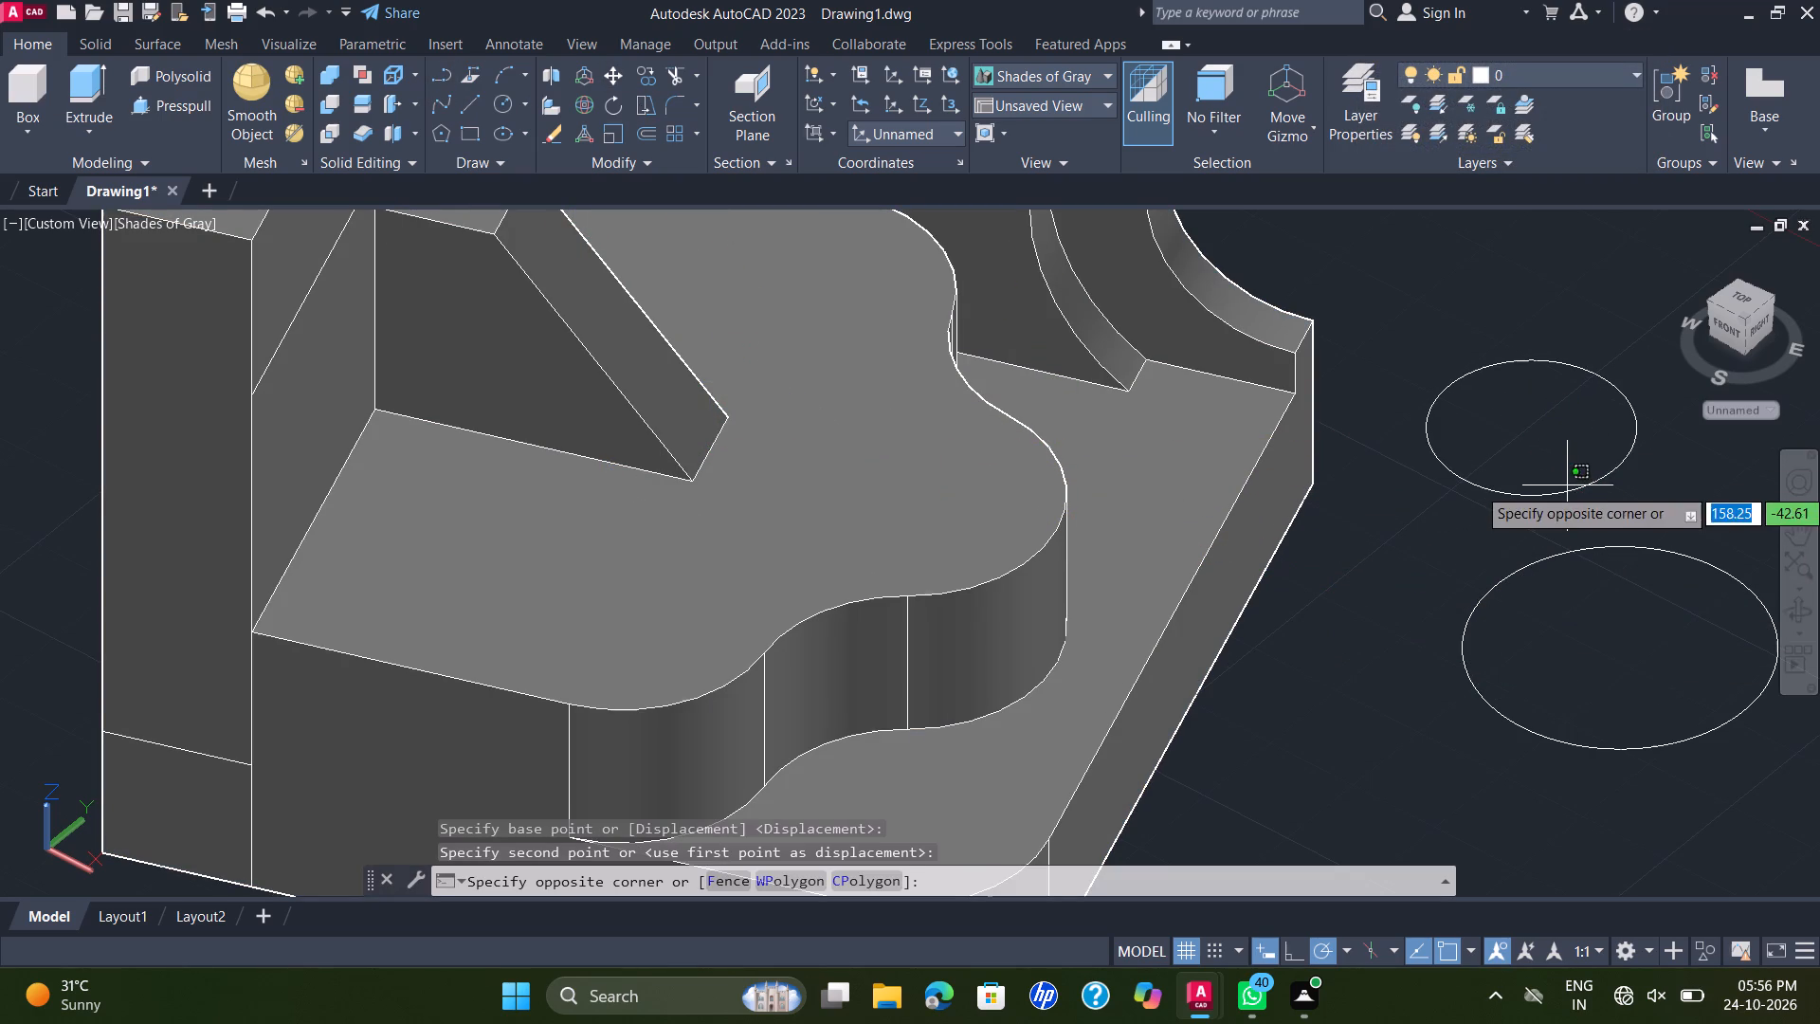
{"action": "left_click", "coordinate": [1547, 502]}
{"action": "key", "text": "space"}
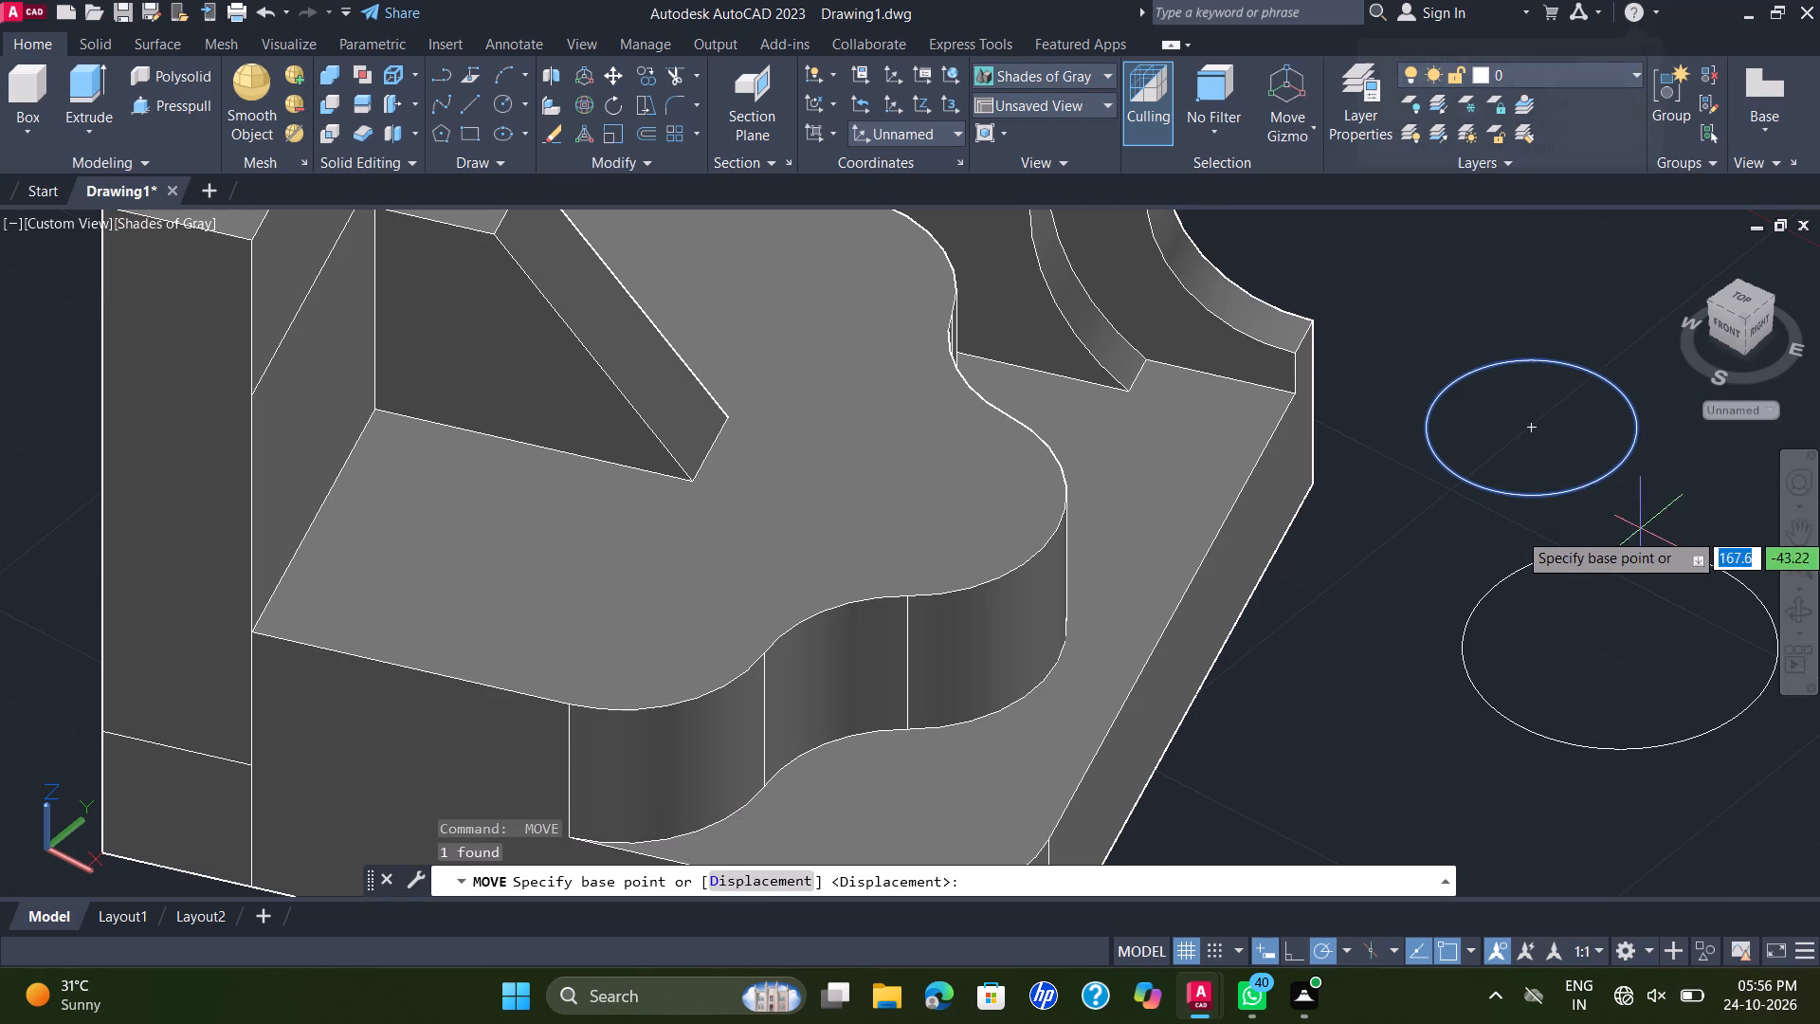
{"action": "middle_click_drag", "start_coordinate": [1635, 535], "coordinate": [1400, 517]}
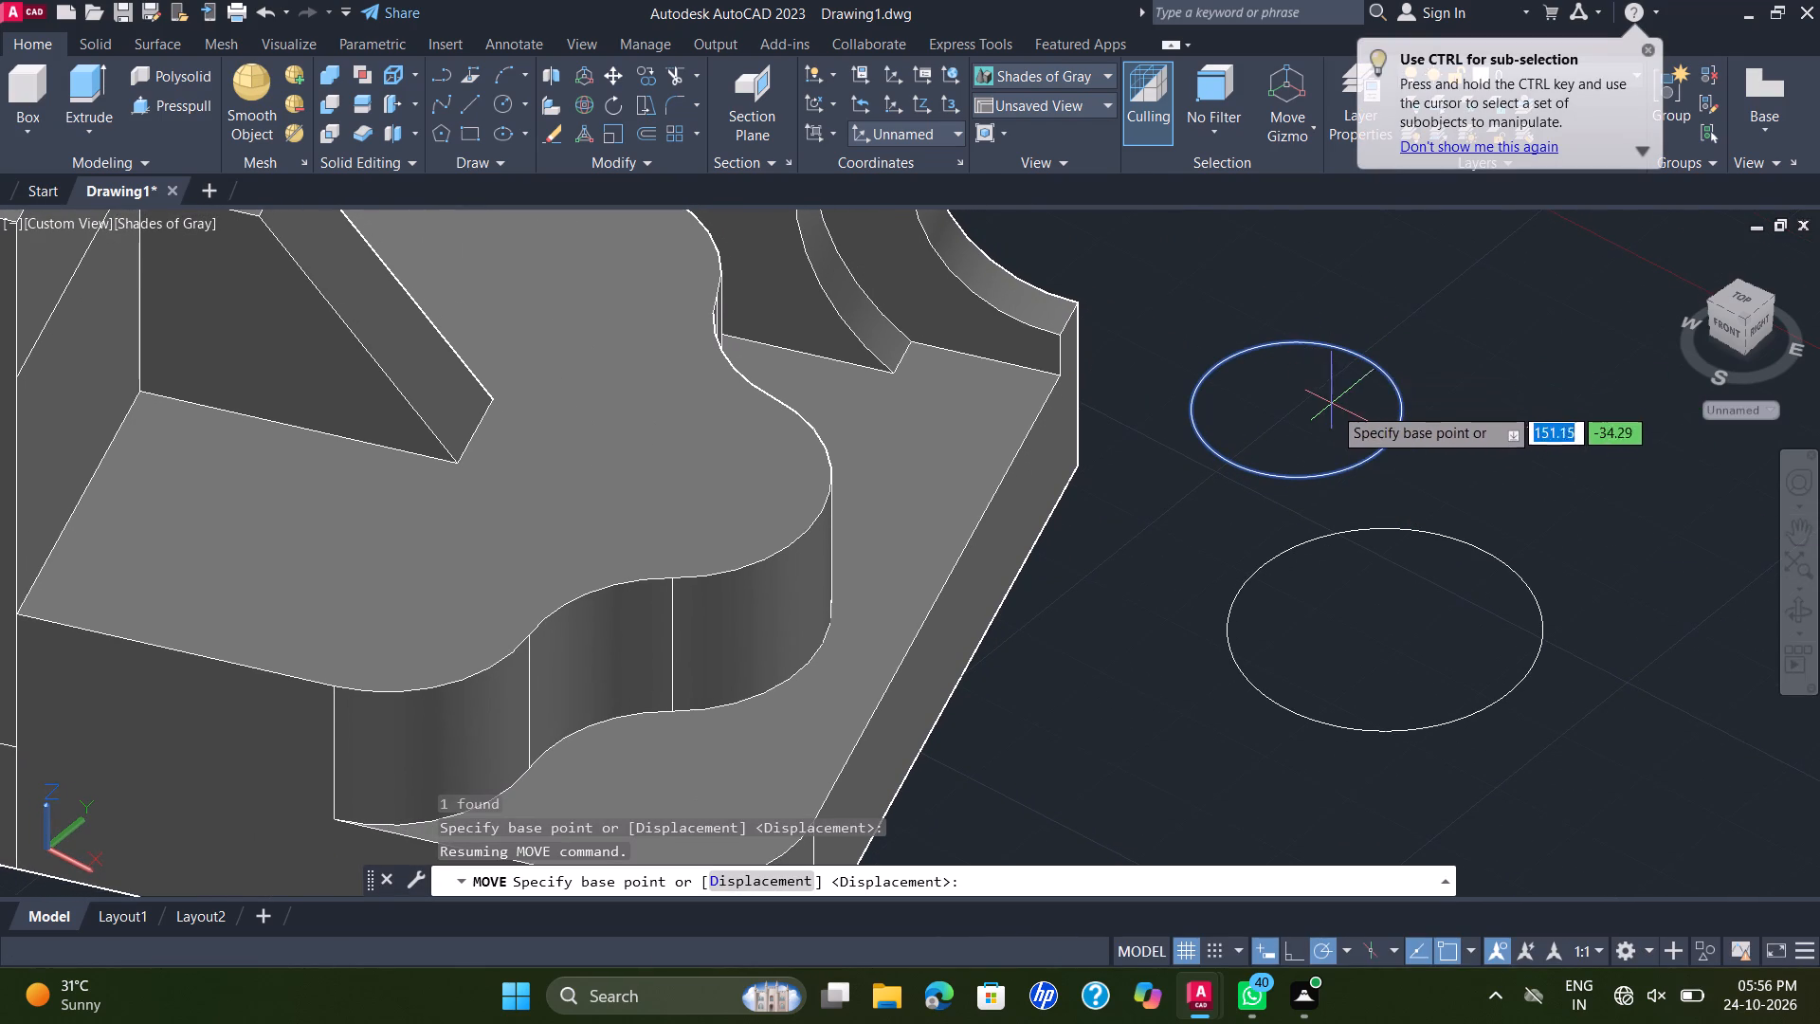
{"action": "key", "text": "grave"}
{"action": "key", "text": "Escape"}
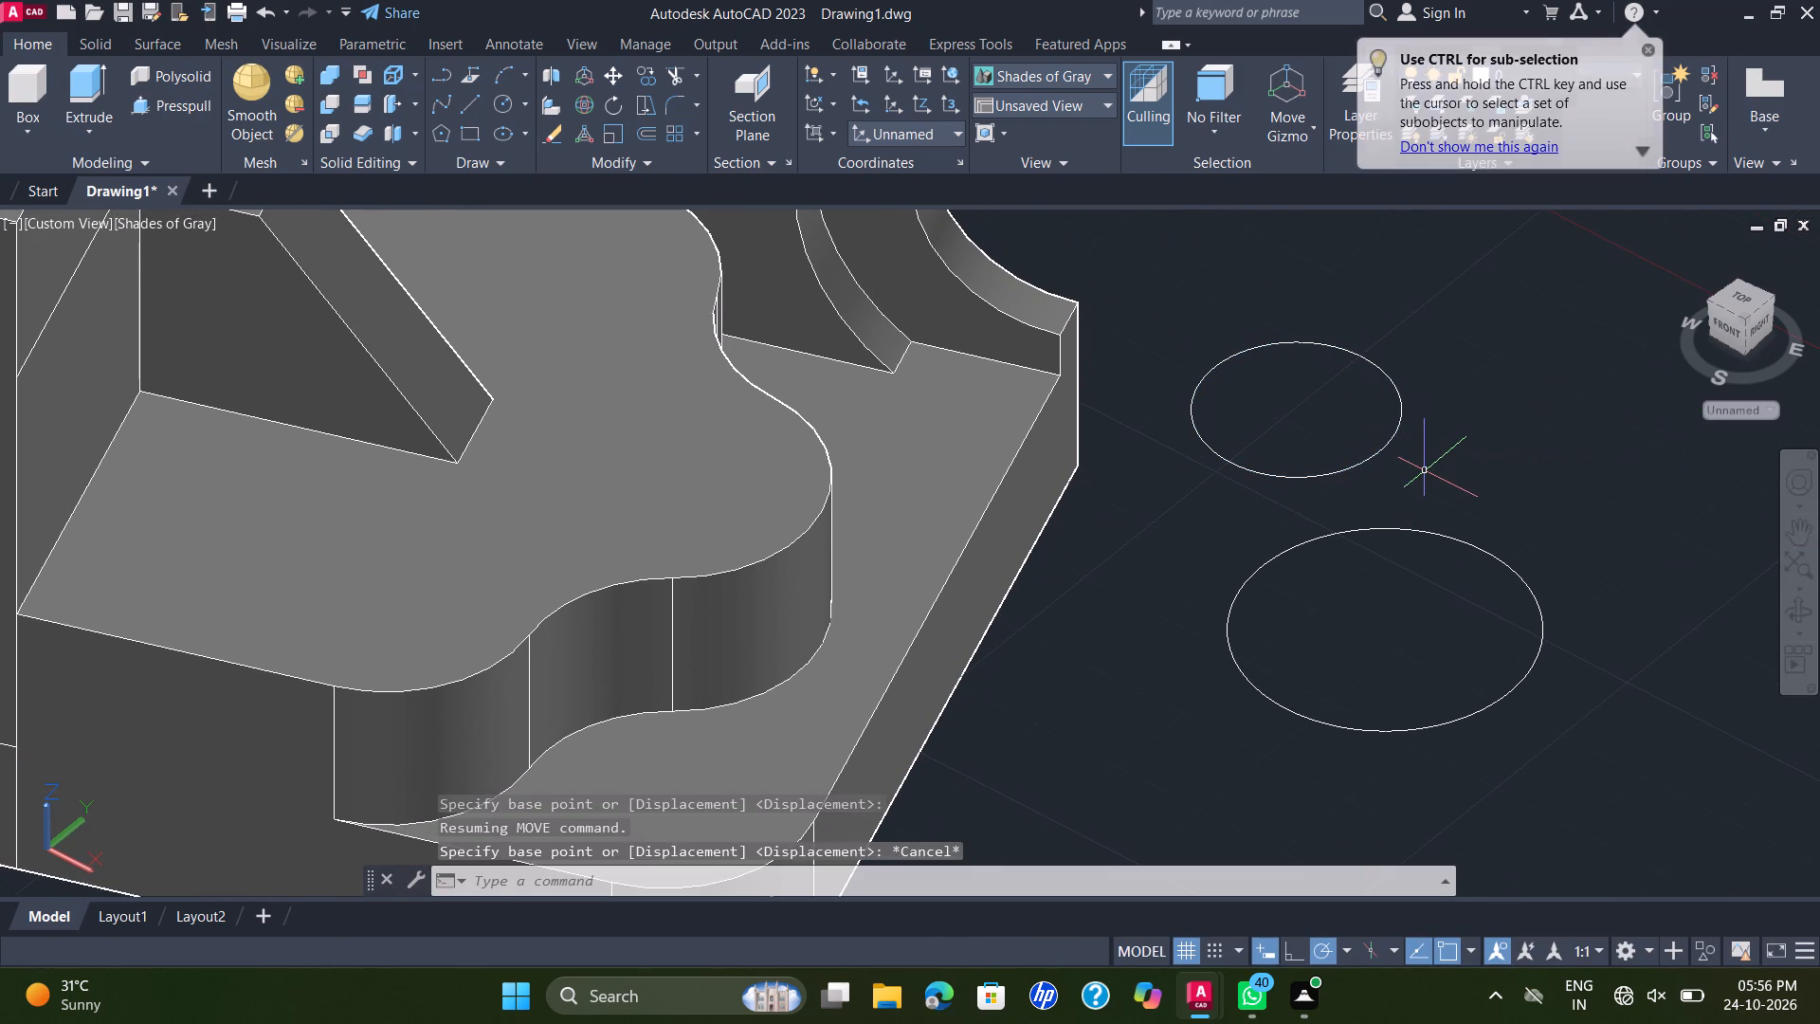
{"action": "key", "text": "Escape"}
Move the smaller circle by its centre onto the centre of the larger circle beside the bracket.
{"action": "scroll", "coordinate": [1453, 508], "scroll_direction": "down", "scroll_amount": 3}
{"action": "middle_click_drag", "start_coordinate": [1442, 513], "coordinate": [1439, 513]}
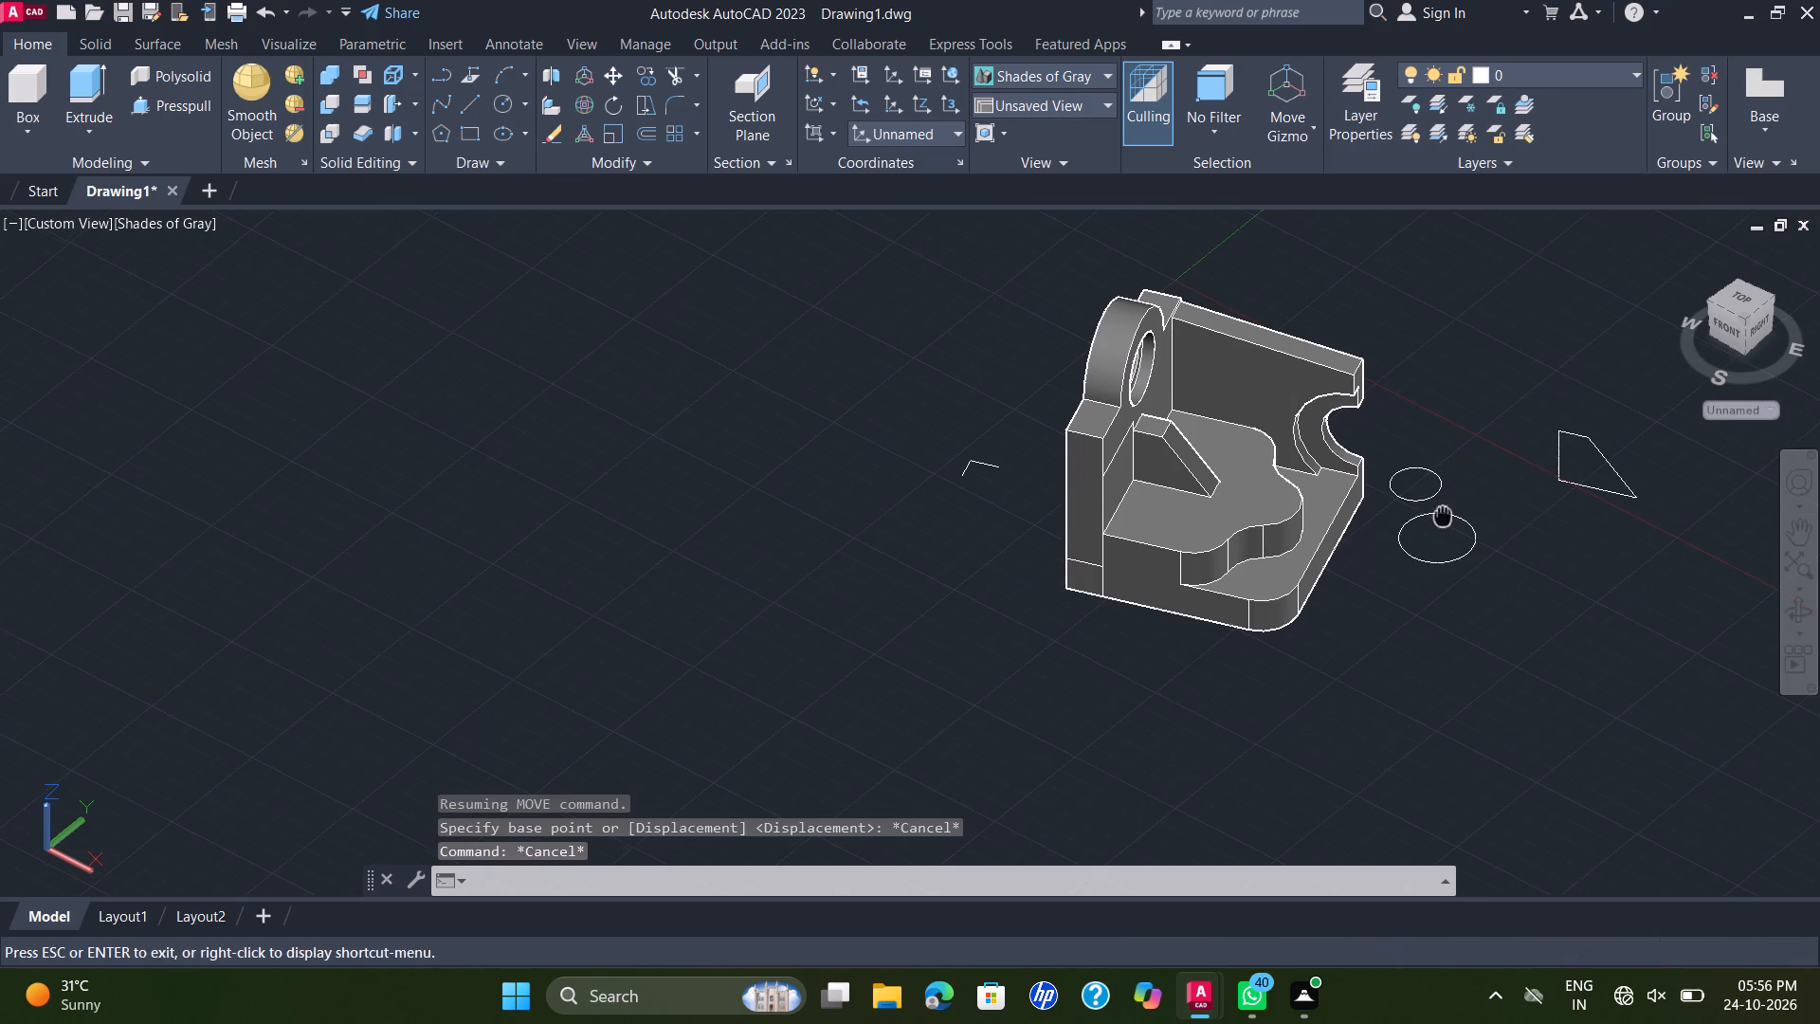
{"action": "middle_click_drag", "start_coordinate": [1439, 513], "coordinate": [1265, 487]}
{"action": "scroll", "coordinate": [1269, 487], "scroll_direction": "up", "scroll_amount": 1}
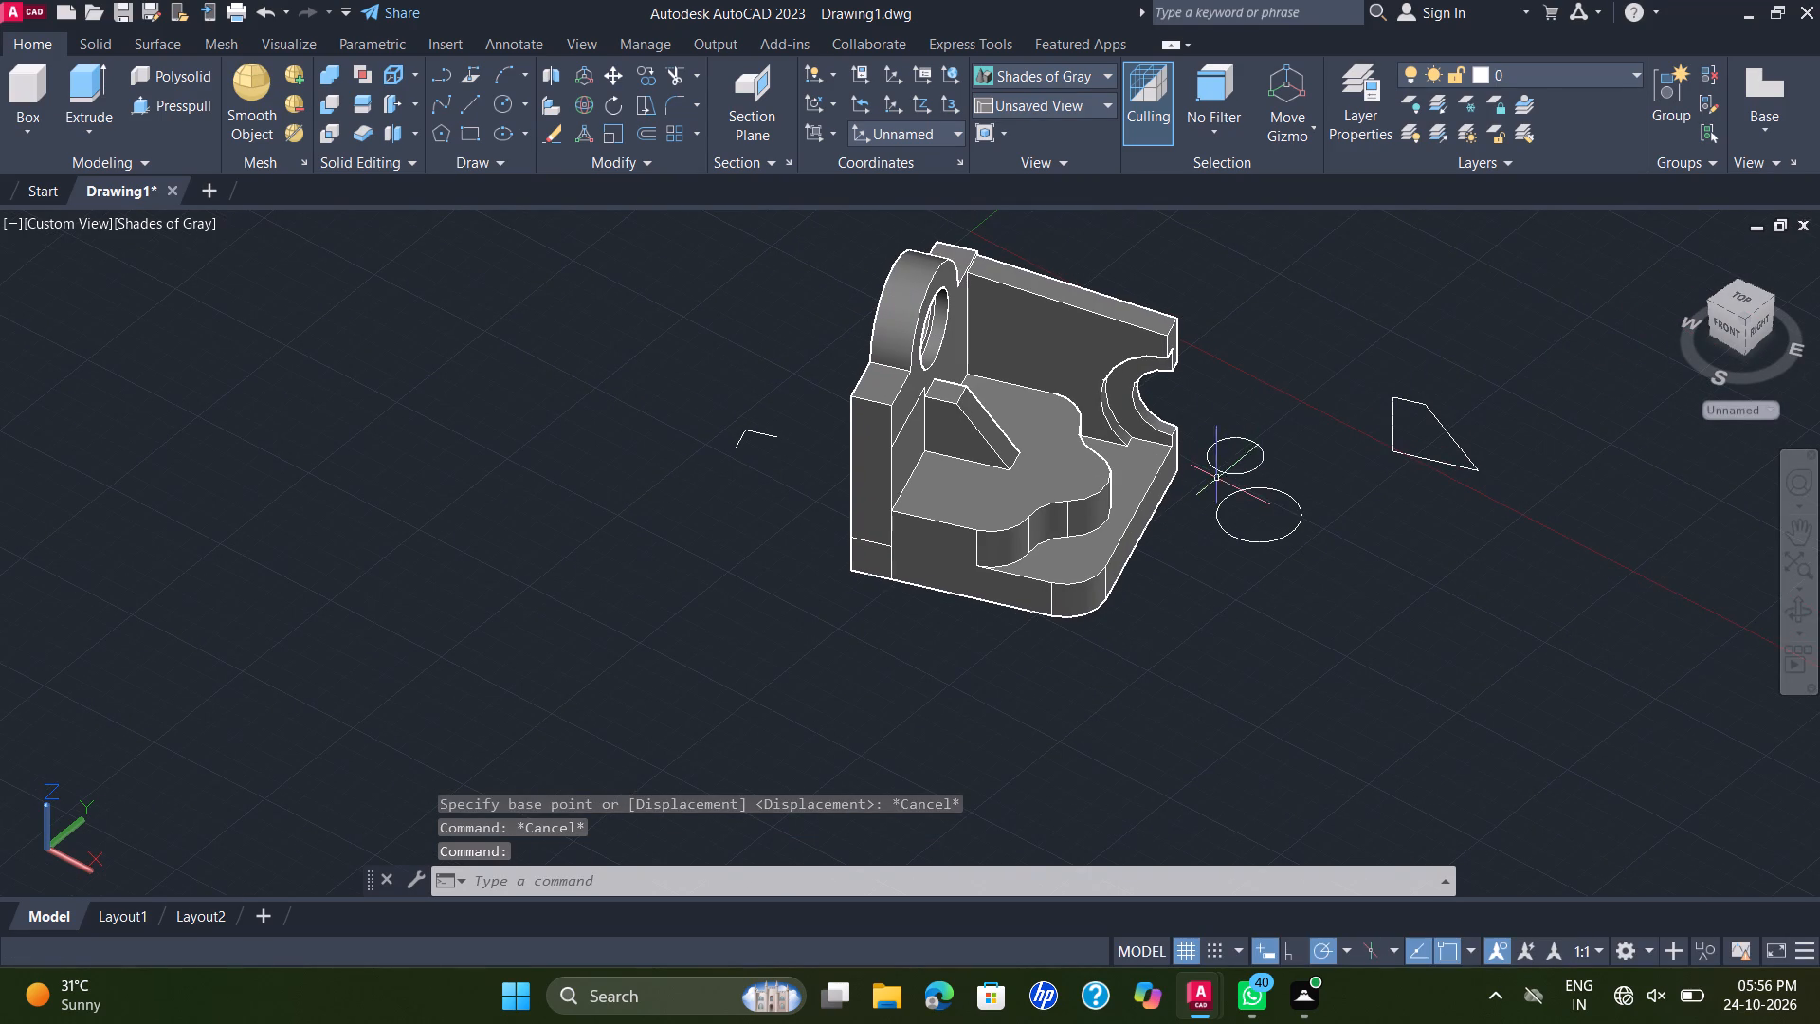
{"action": "left_click", "coordinate": [1228, 475]}
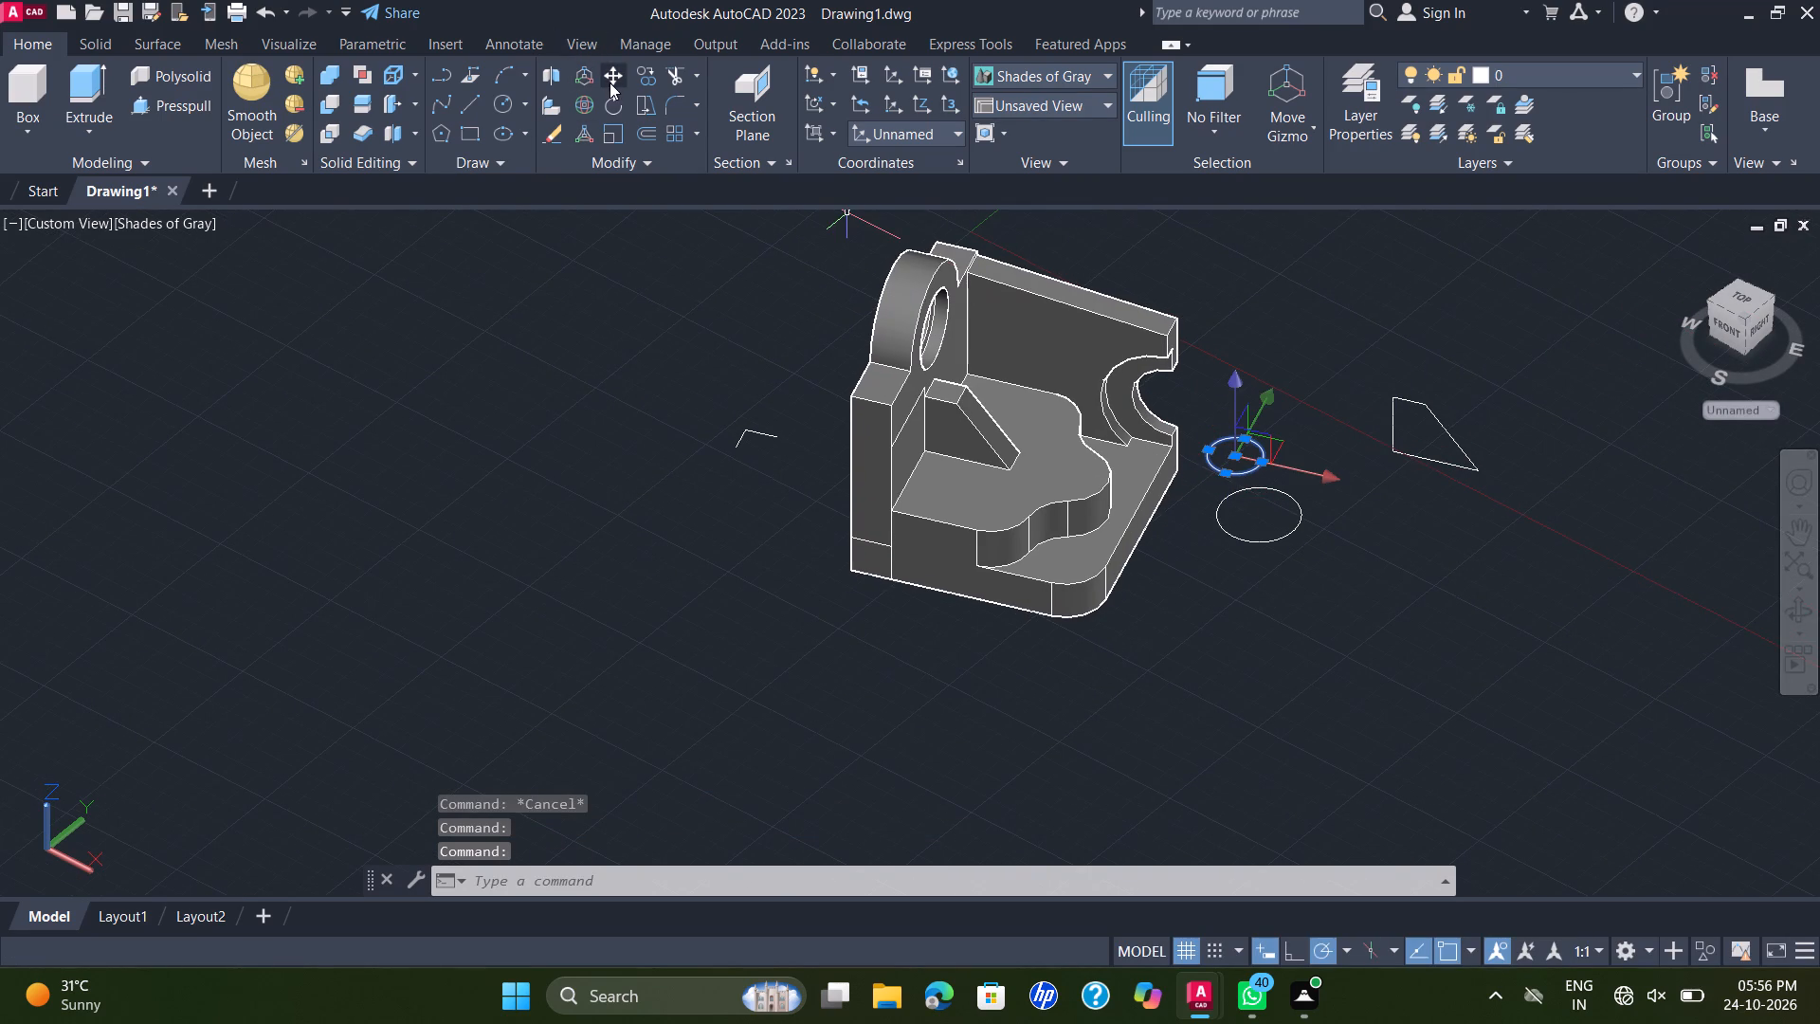
{"action": "left_click", "coordinate": [610, 82]}
{"action": "scroll", "coordinate": [1234, 430], "scroll_direction": "up", "scroll_amount": 2}
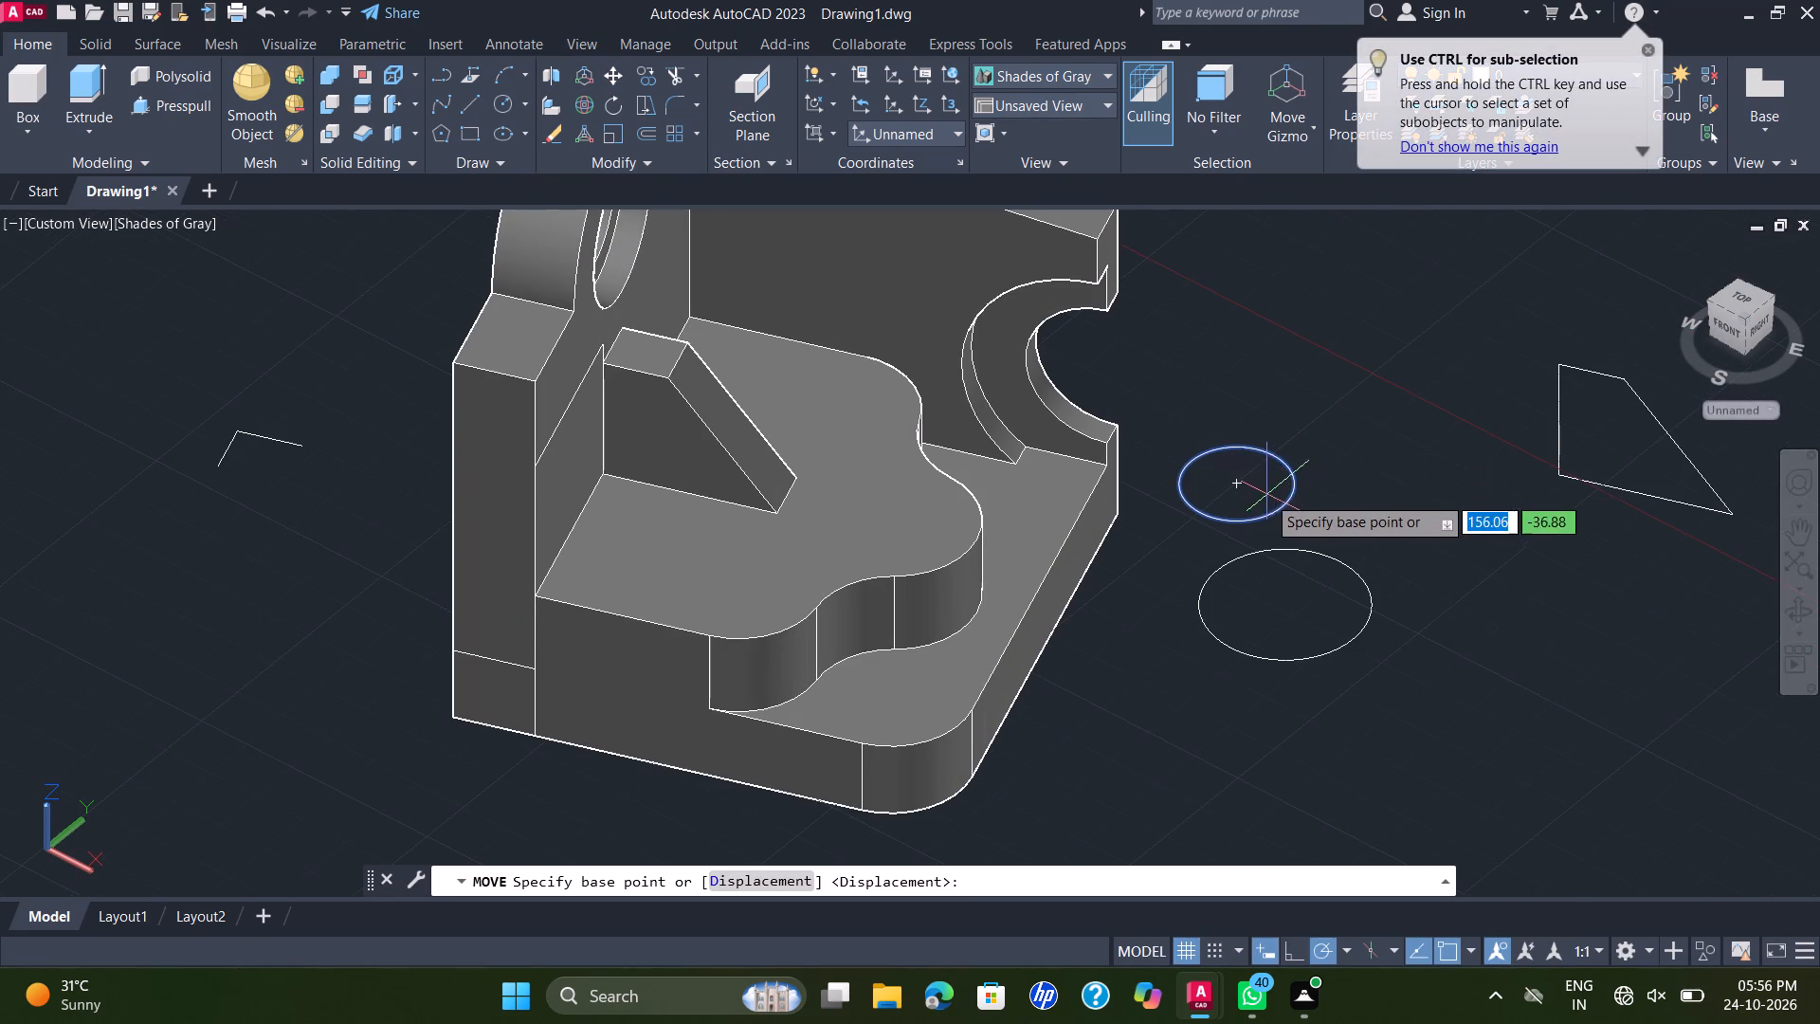
{"action": "left_click", "coordinate": [1233, 487]}
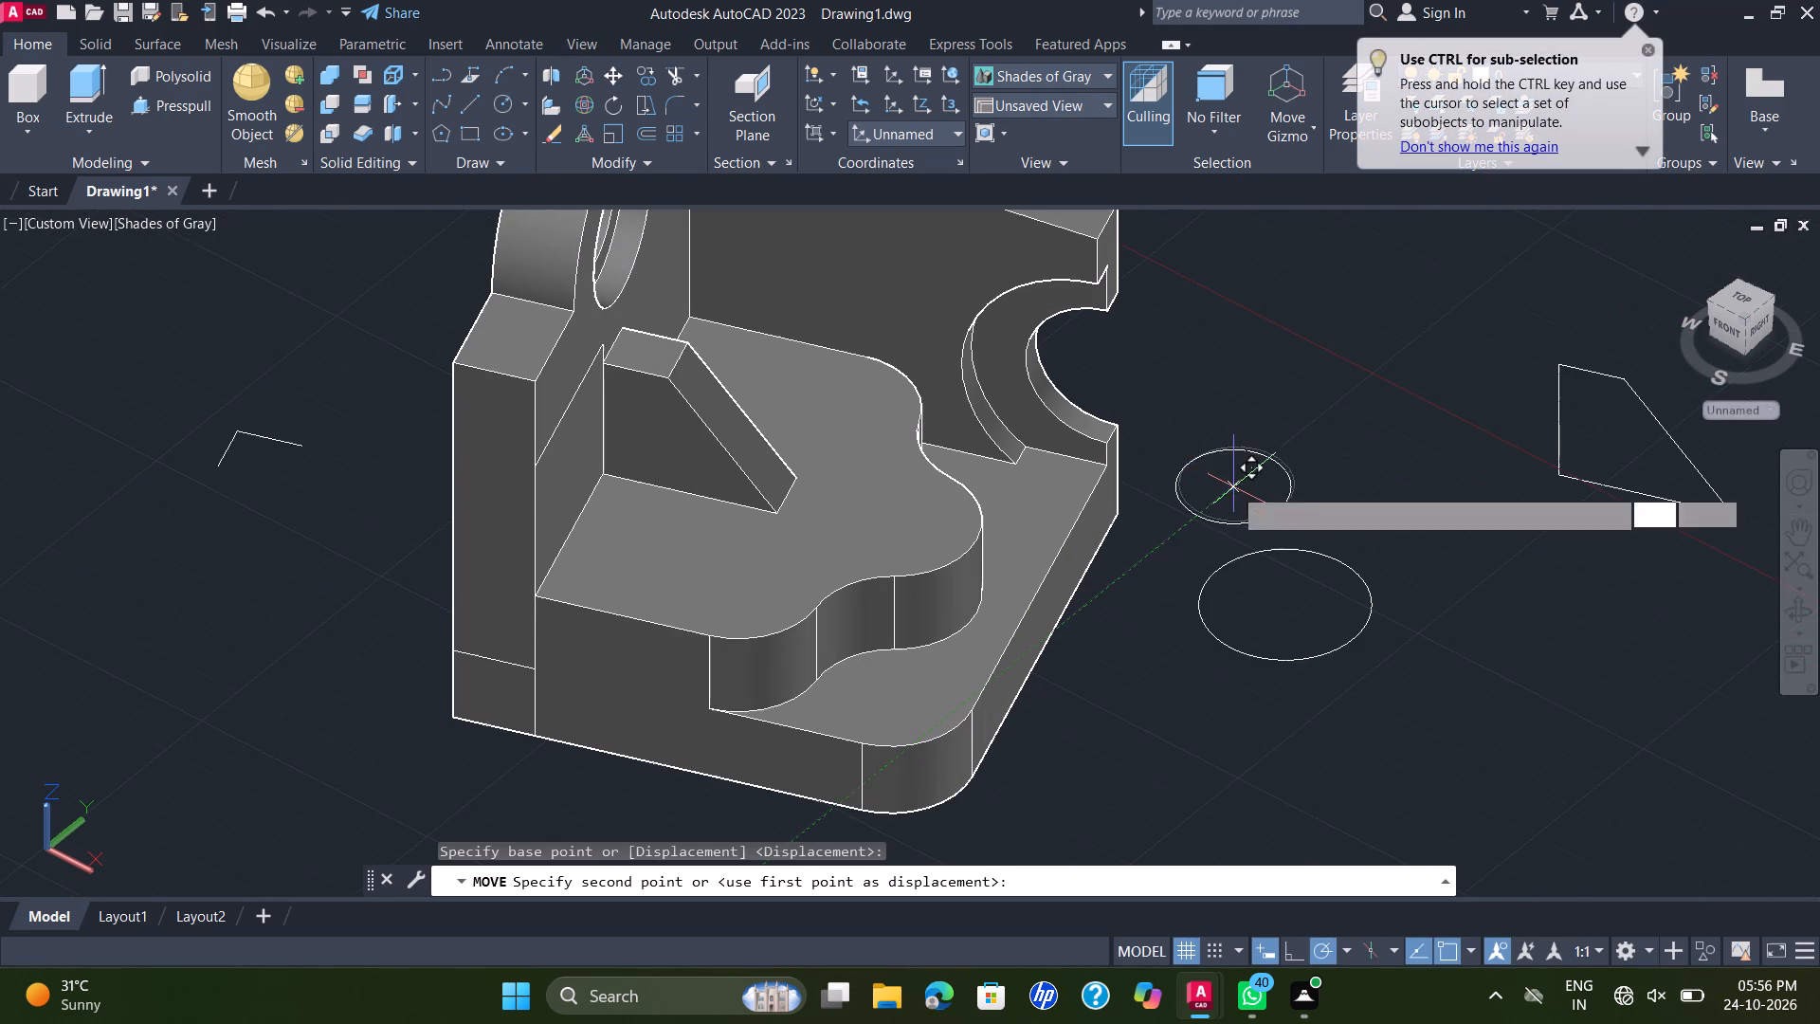
{"action": "left_click", "coordinate": [1284, 611]}
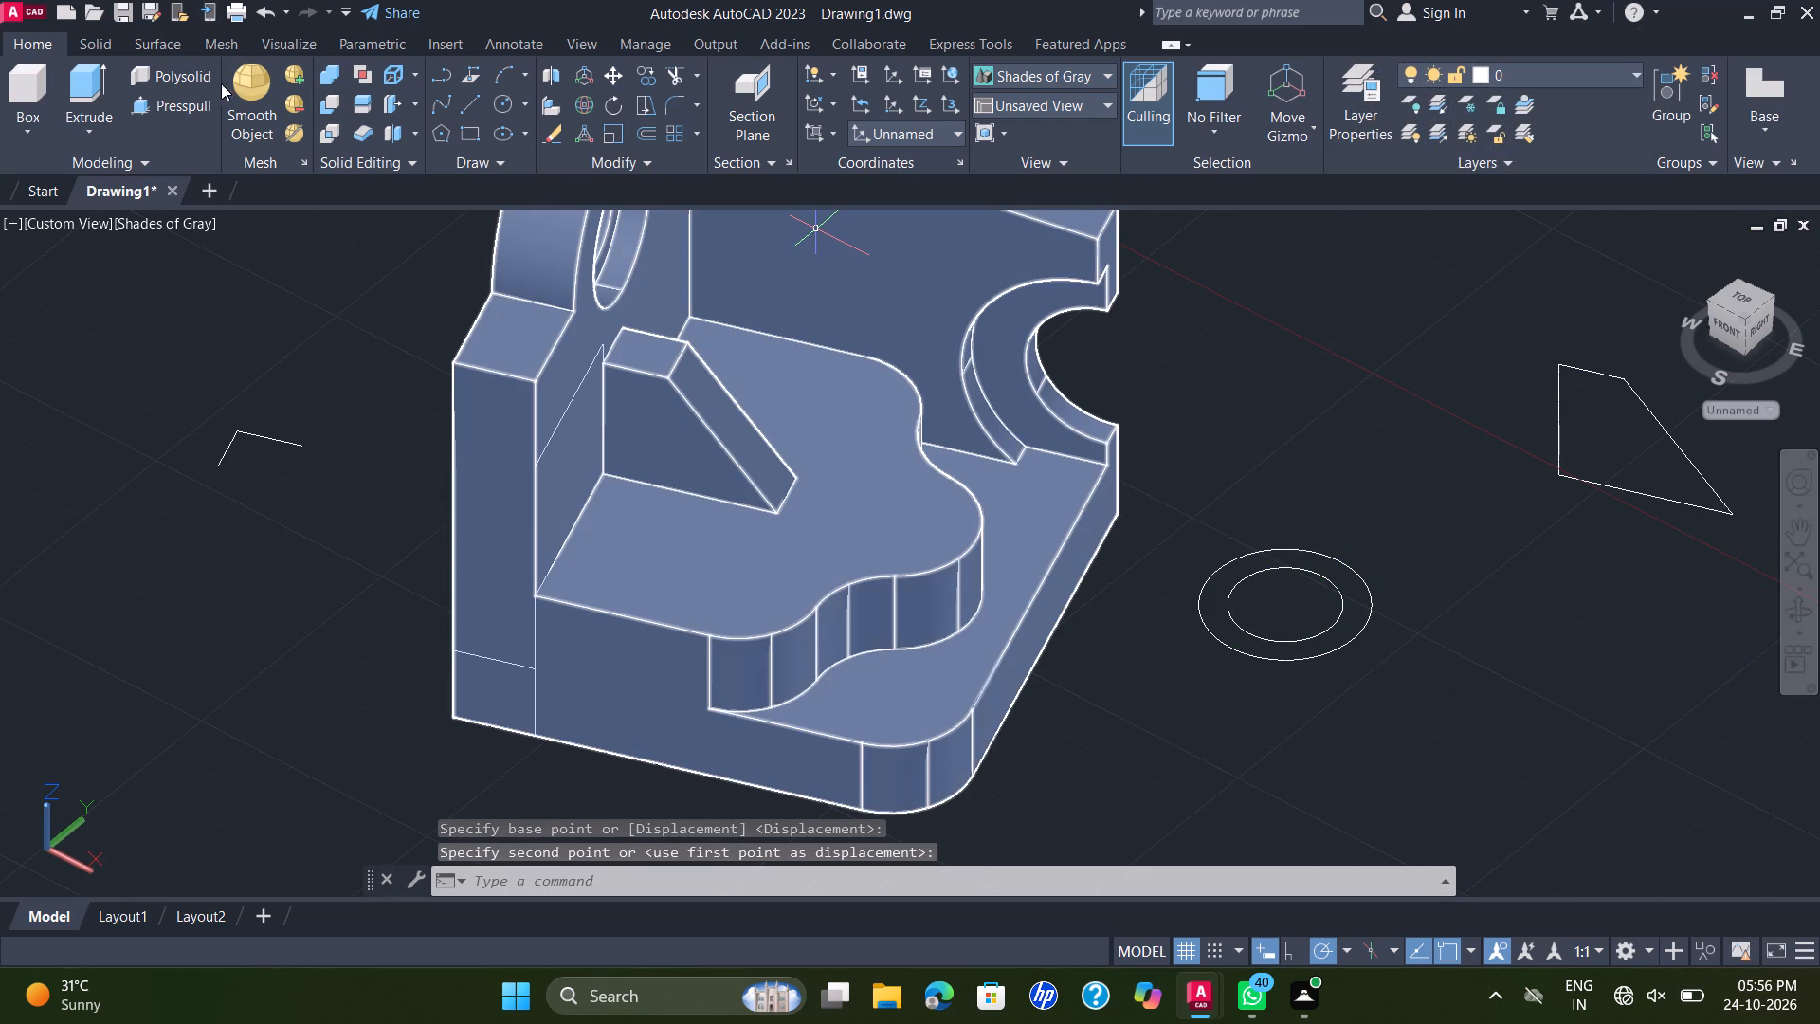
Press/pull the larger circle upward by 10 to form a solid disc.
{"action": "left_click", "coordinate": [152, 113]}
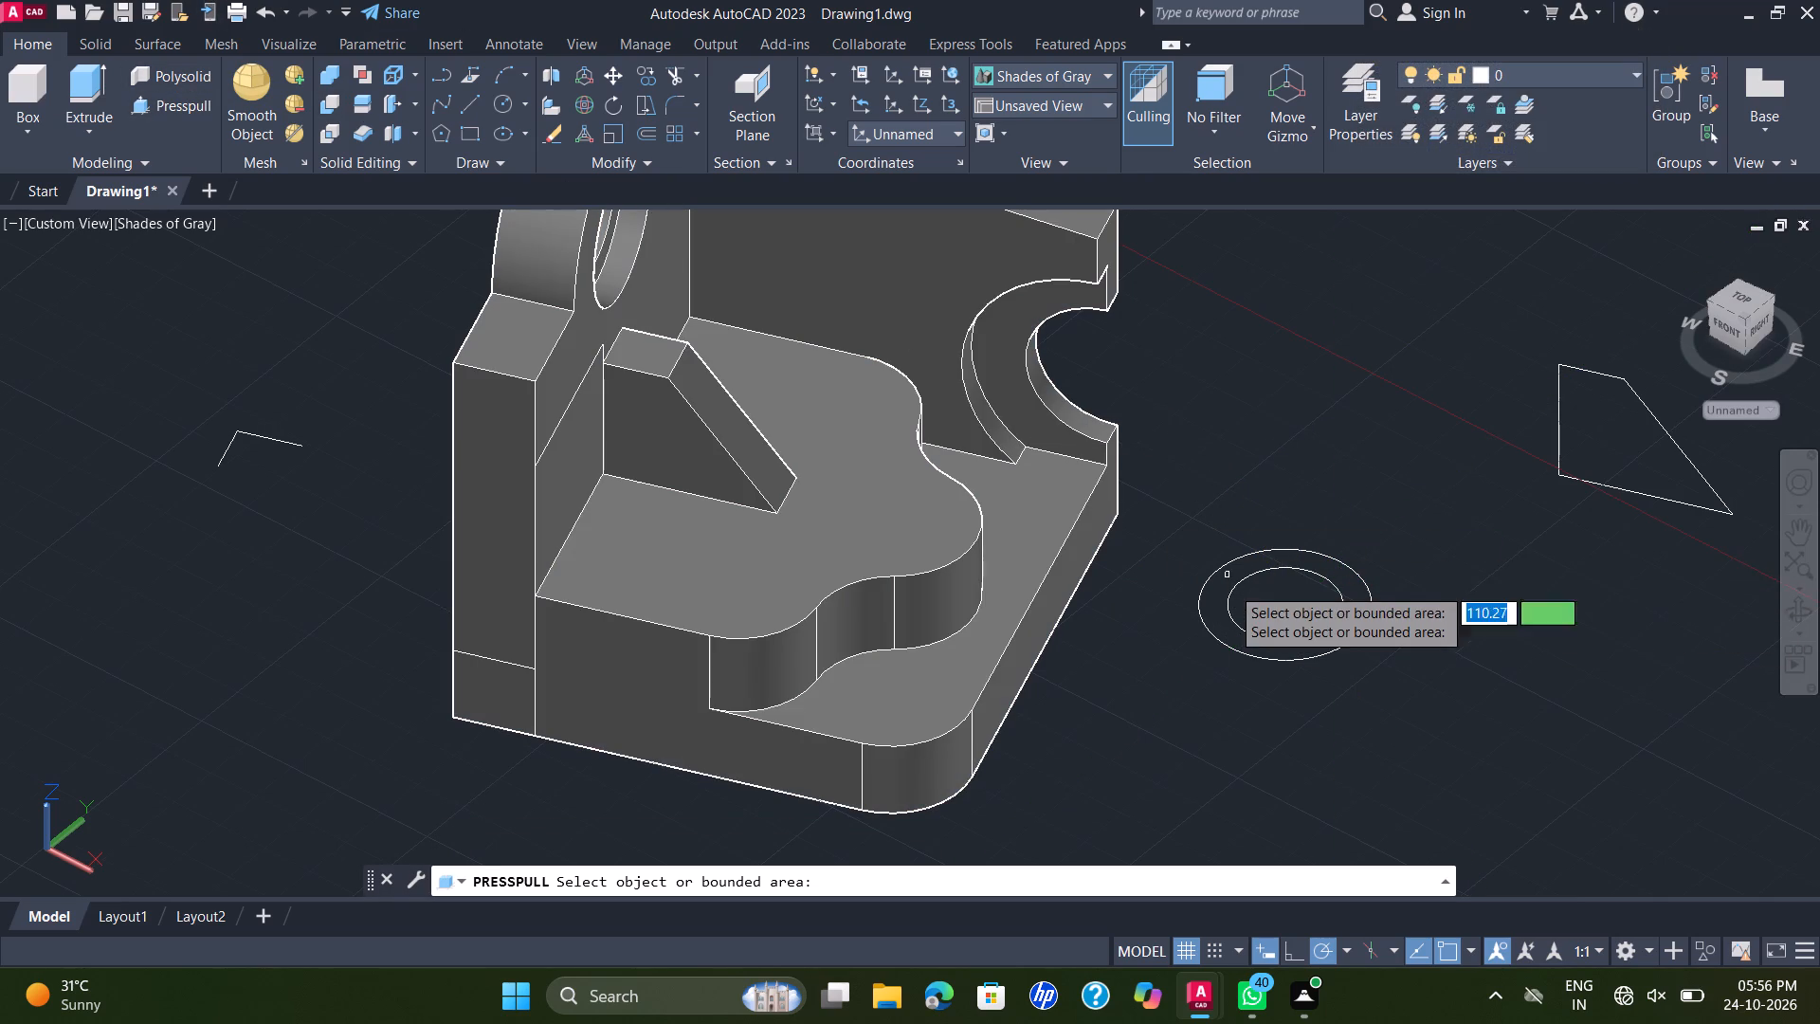
{"action": "left_click", "coordinate": [1274, 657]}
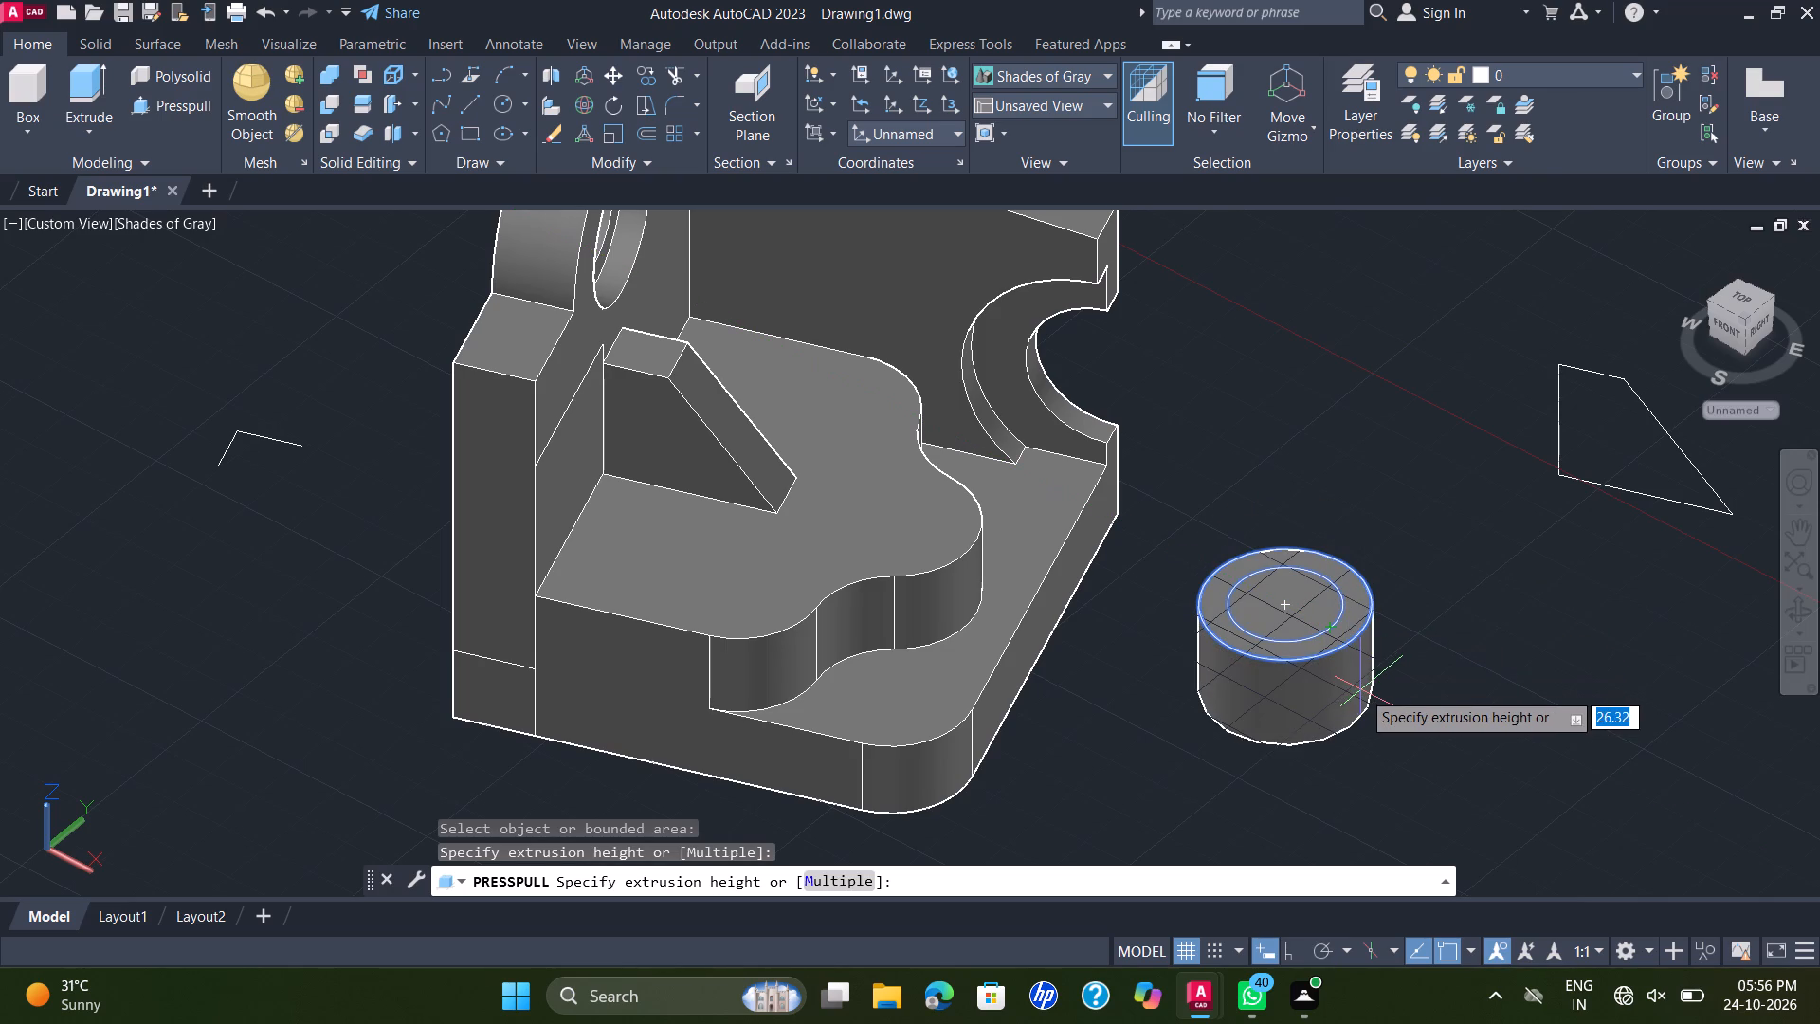
{"action": "type", "text": "10"}
{"action": "key", "text": "Return"}
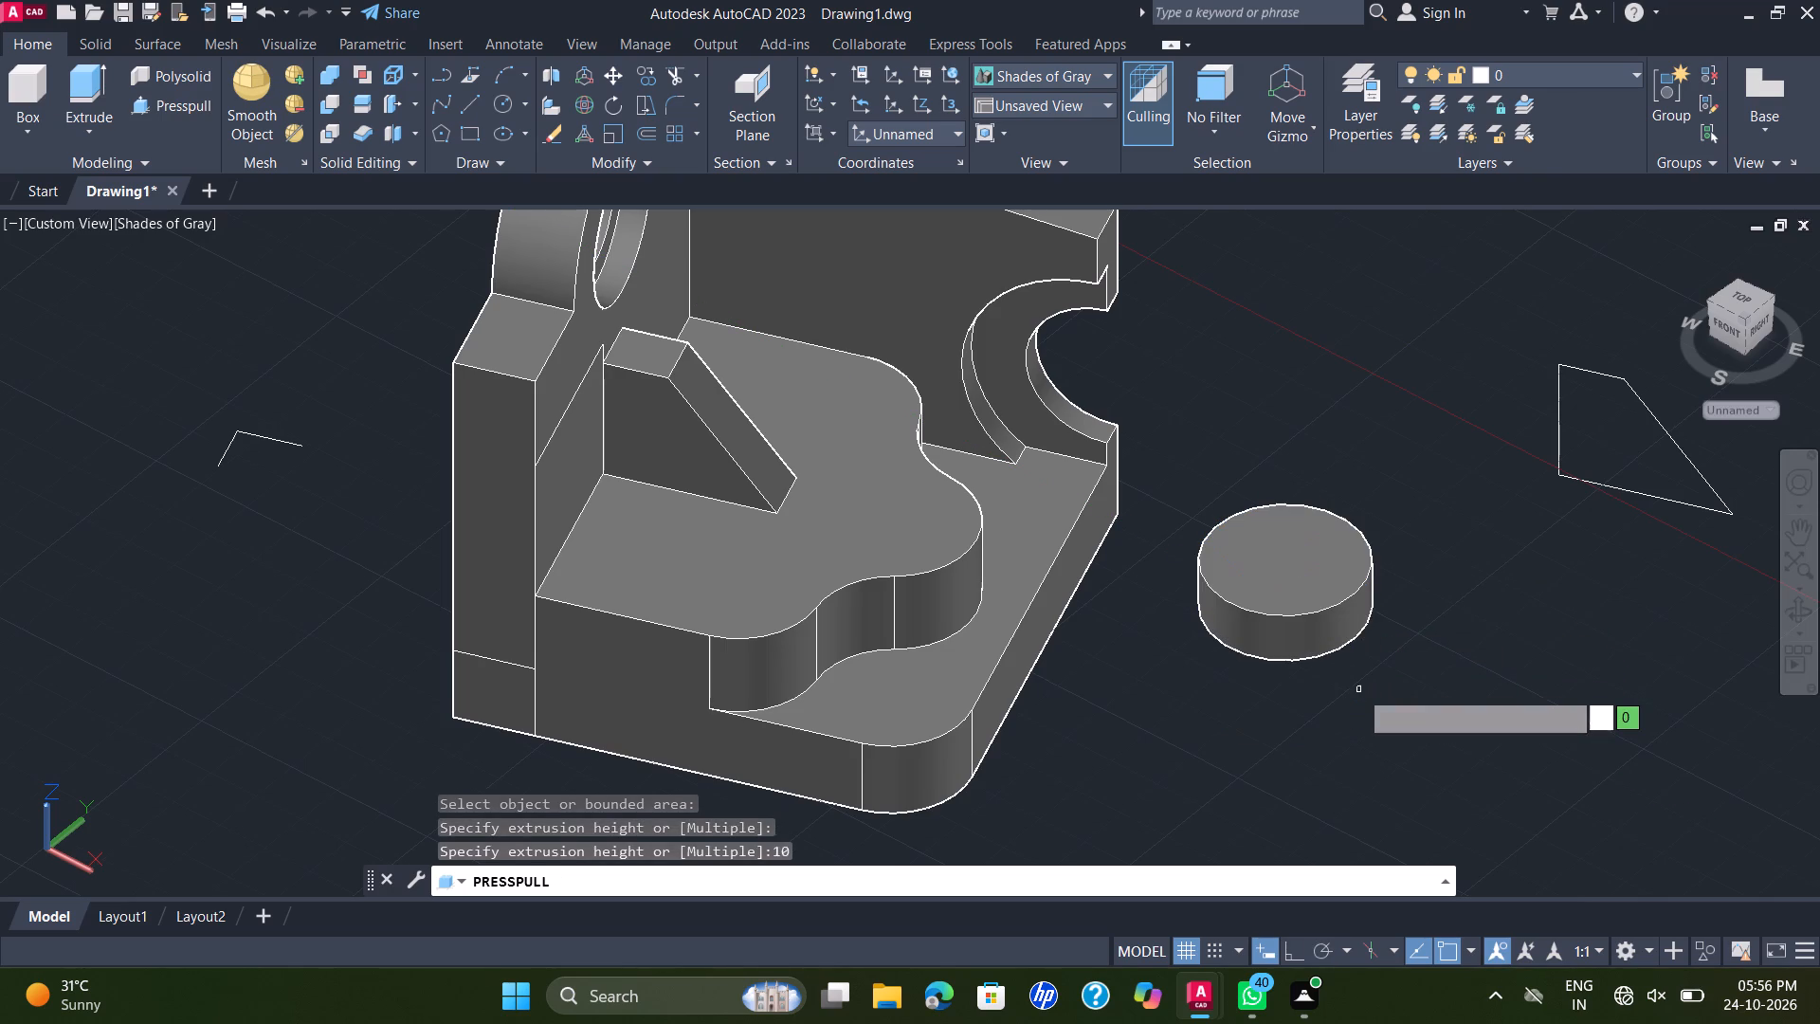
Press/pull the inner circle's area from the disc's underside up through the disc to cut the ring's hole.
{"action": "middle_click_drag", "start_coordinate": [1329, 628], "coordinate": [1368, 525], "text": "shift"}
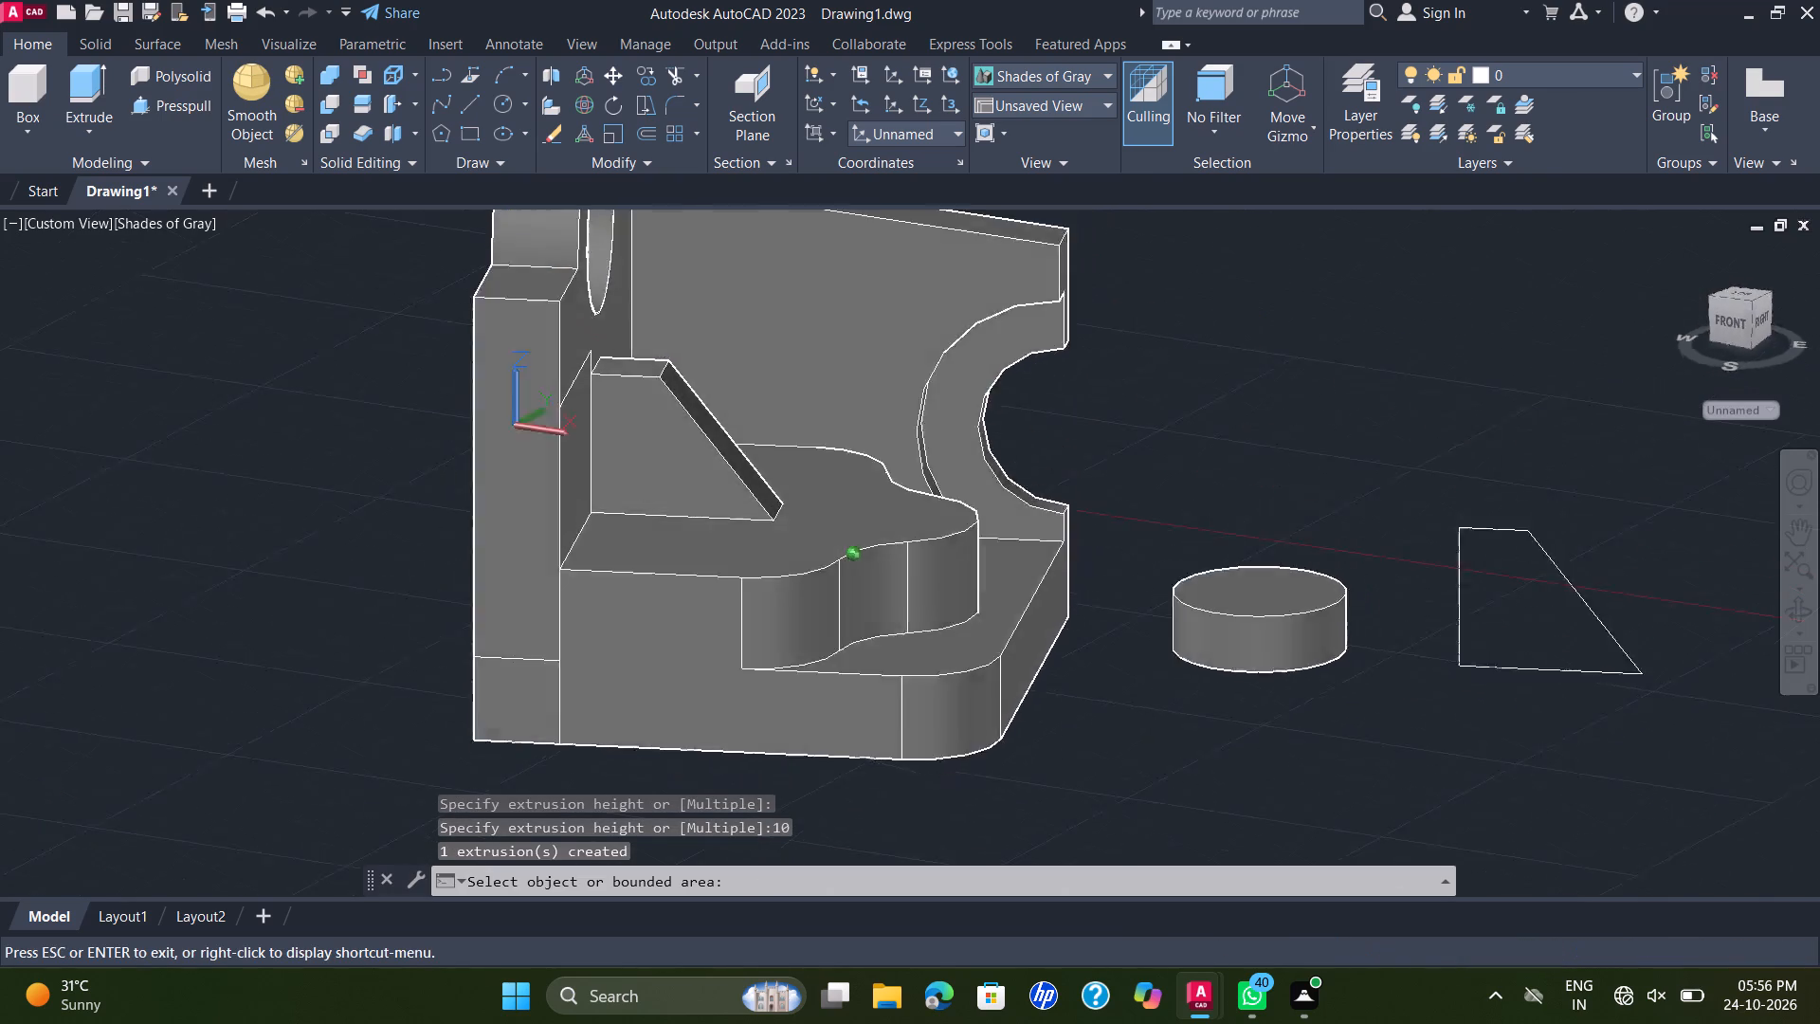
{"action": "middle_click_drag", "start_coordinate": [1368, 525], "coordinate": [1376, 429], "text": "shift"}
{"action": "scroll", "coordinate": [1376, 429], "scroll_direction": "up", "scroll_amount": 1, "text": "shift"}
{"action": "left_click_drag", "start_coordinate": [1196, 807], "coordinate": [1219, 759]}
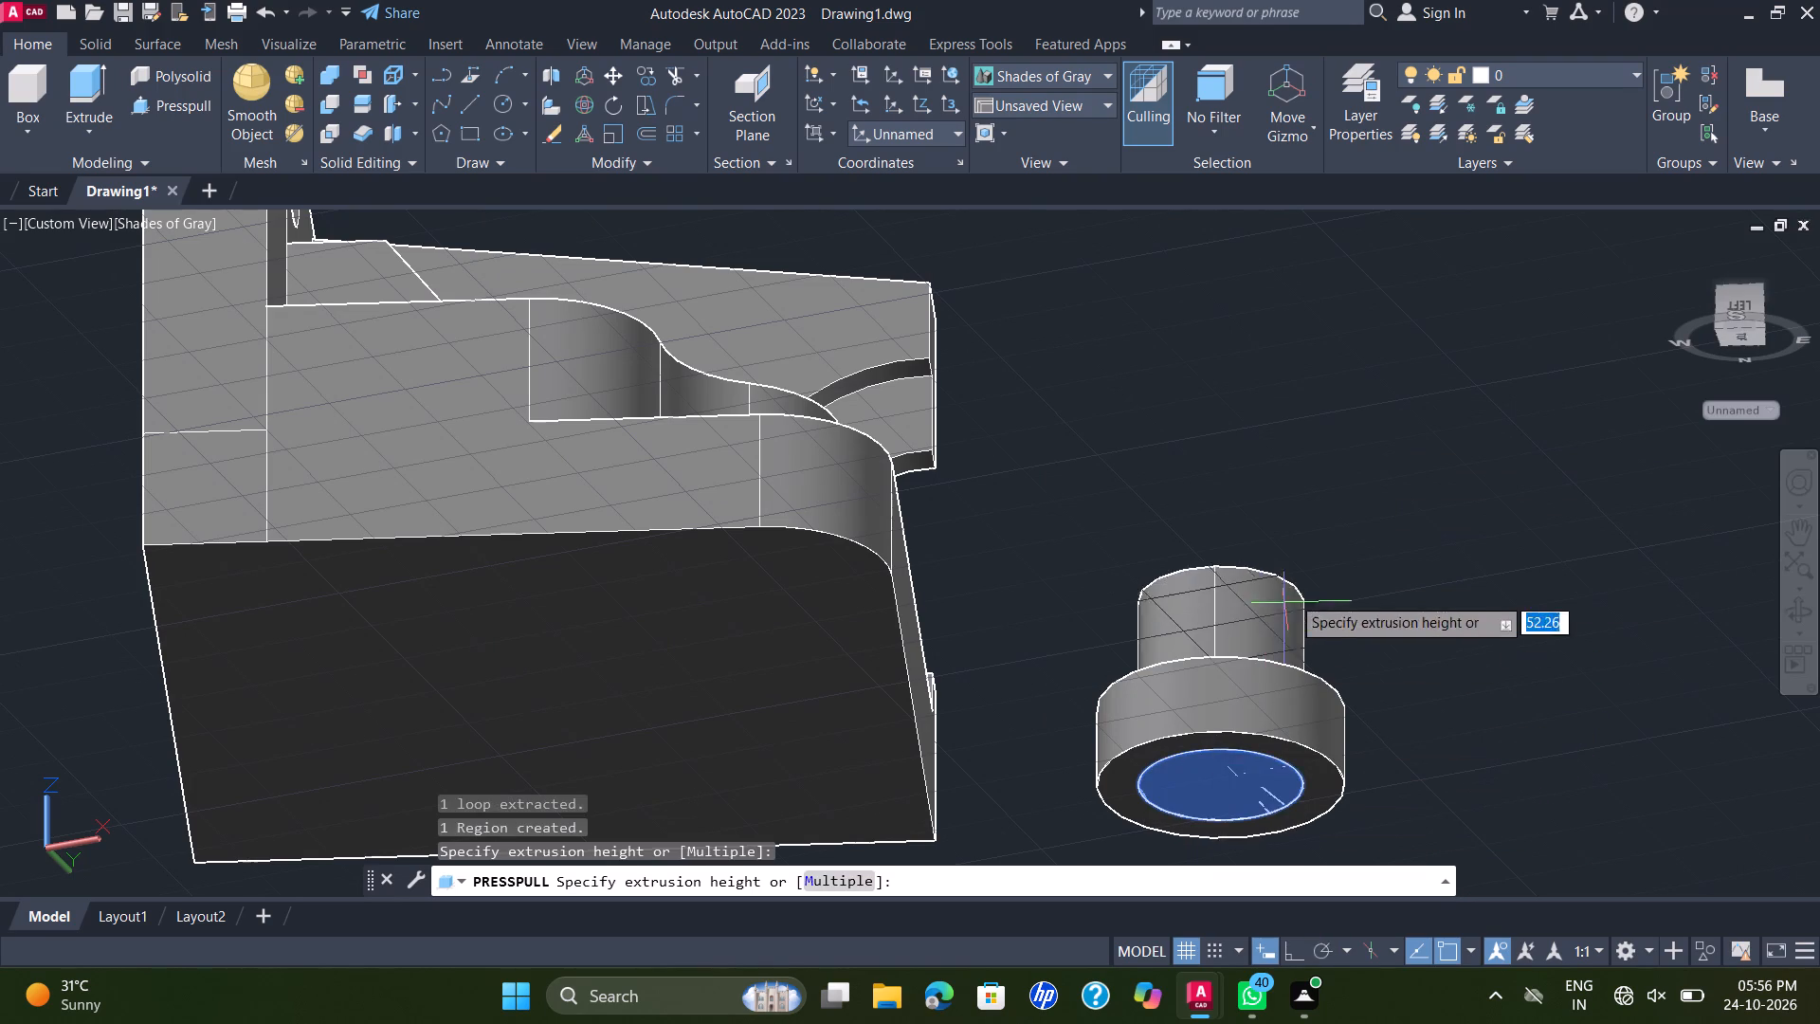
{"action": "left_click", "coordinate": [1319, 558]}
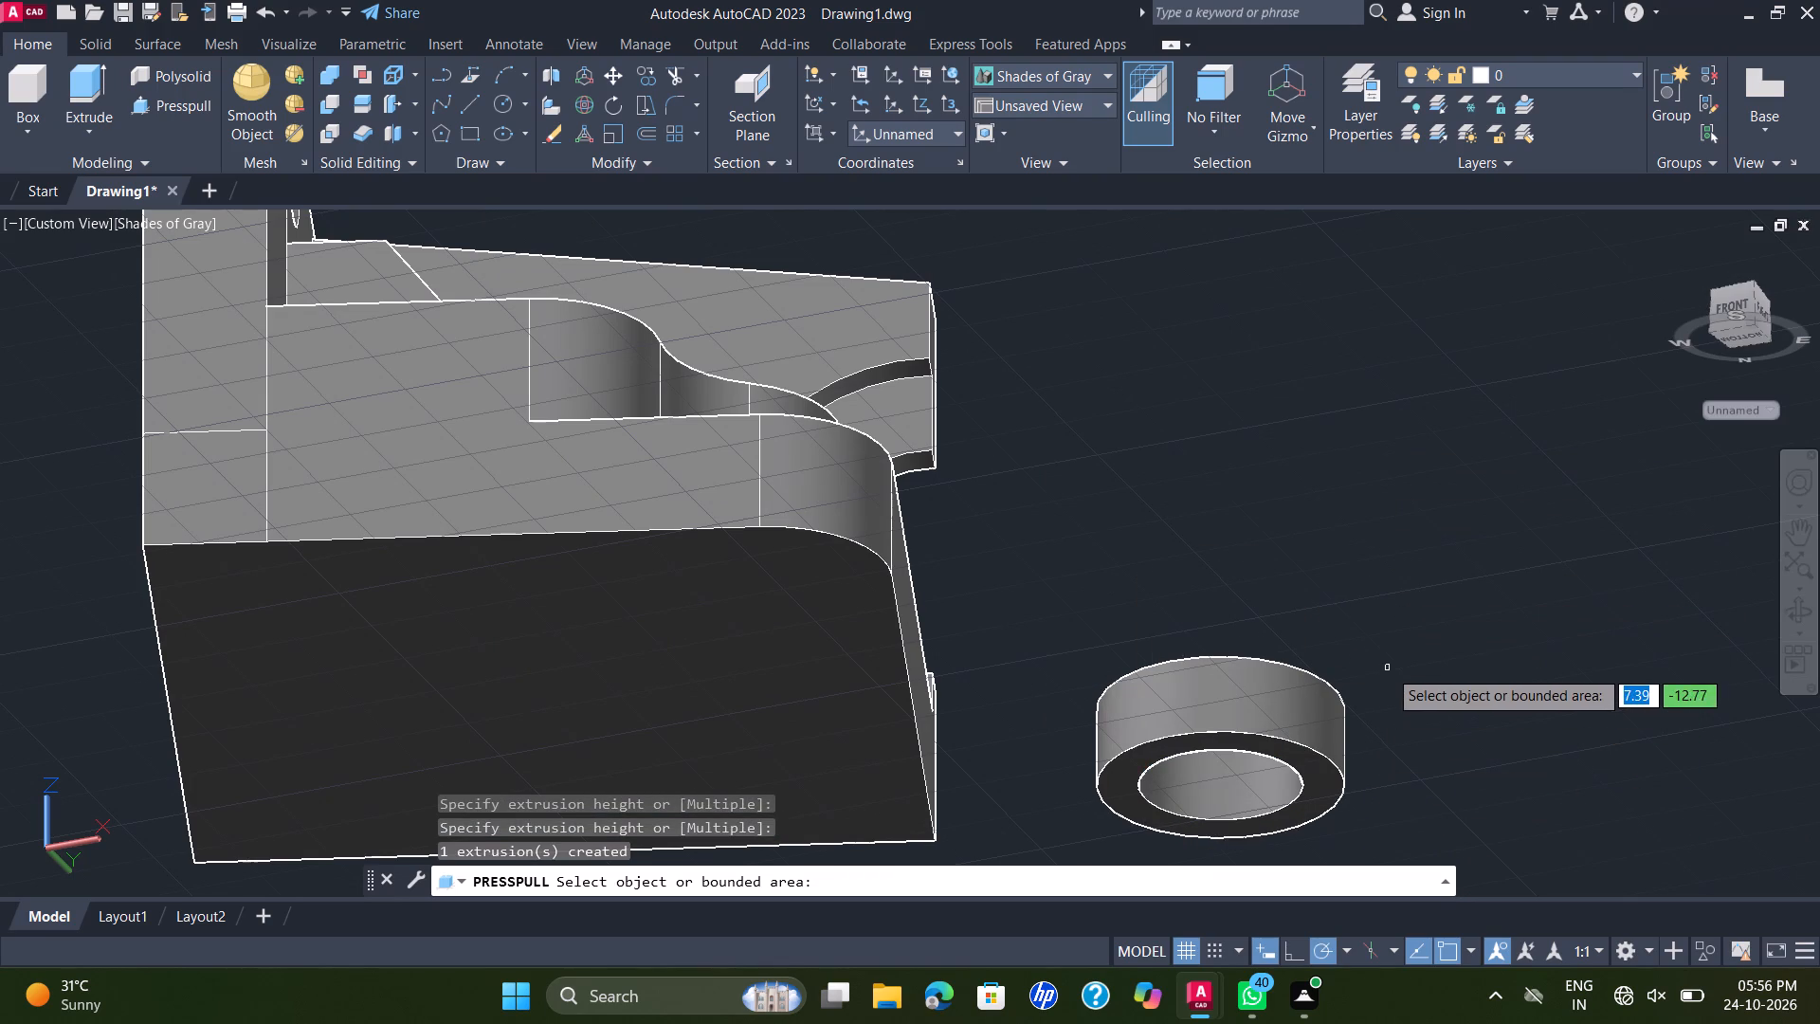
{"action": "middle_click_drag", "start_coordinate": [1388, 668], "coordinate": [1363, 814], "text": "shift"}
{"action": "scroll", "coordinate": [1388, 668], "scroll_direction": "down", "scroll_amount": 1, "text": "shift"}
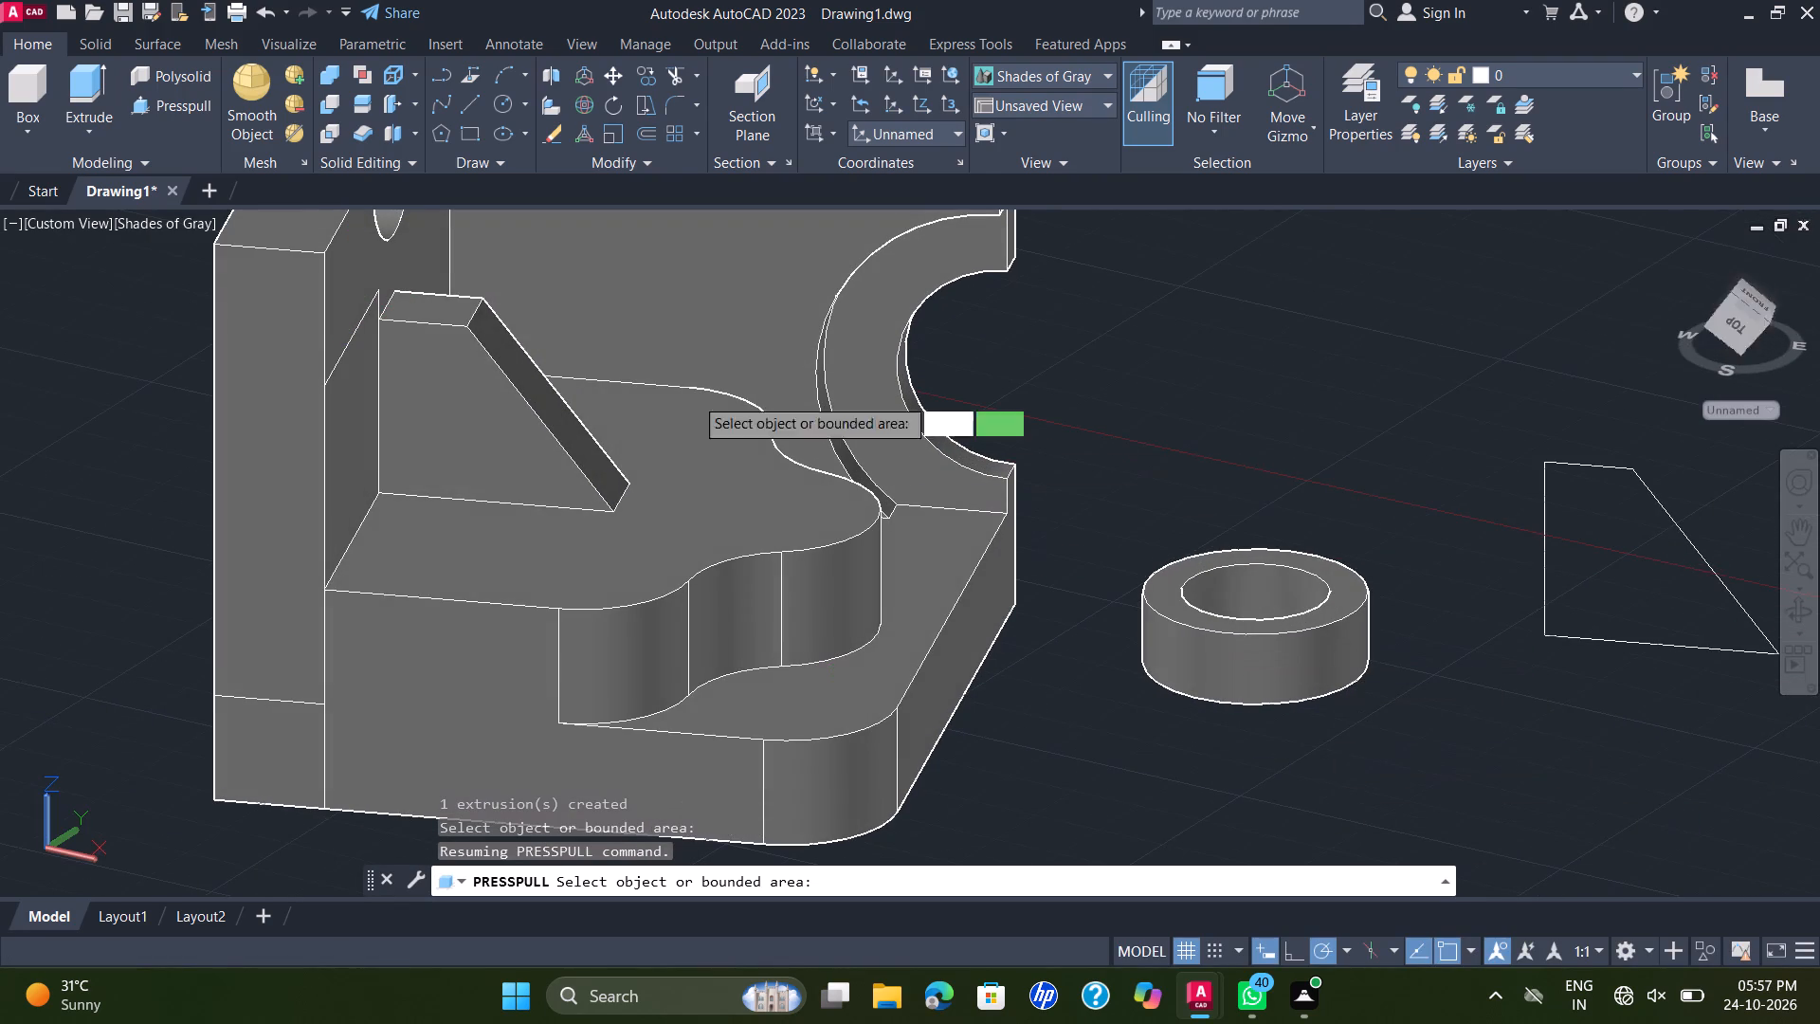
{"action": "key", "text": "Escape"}
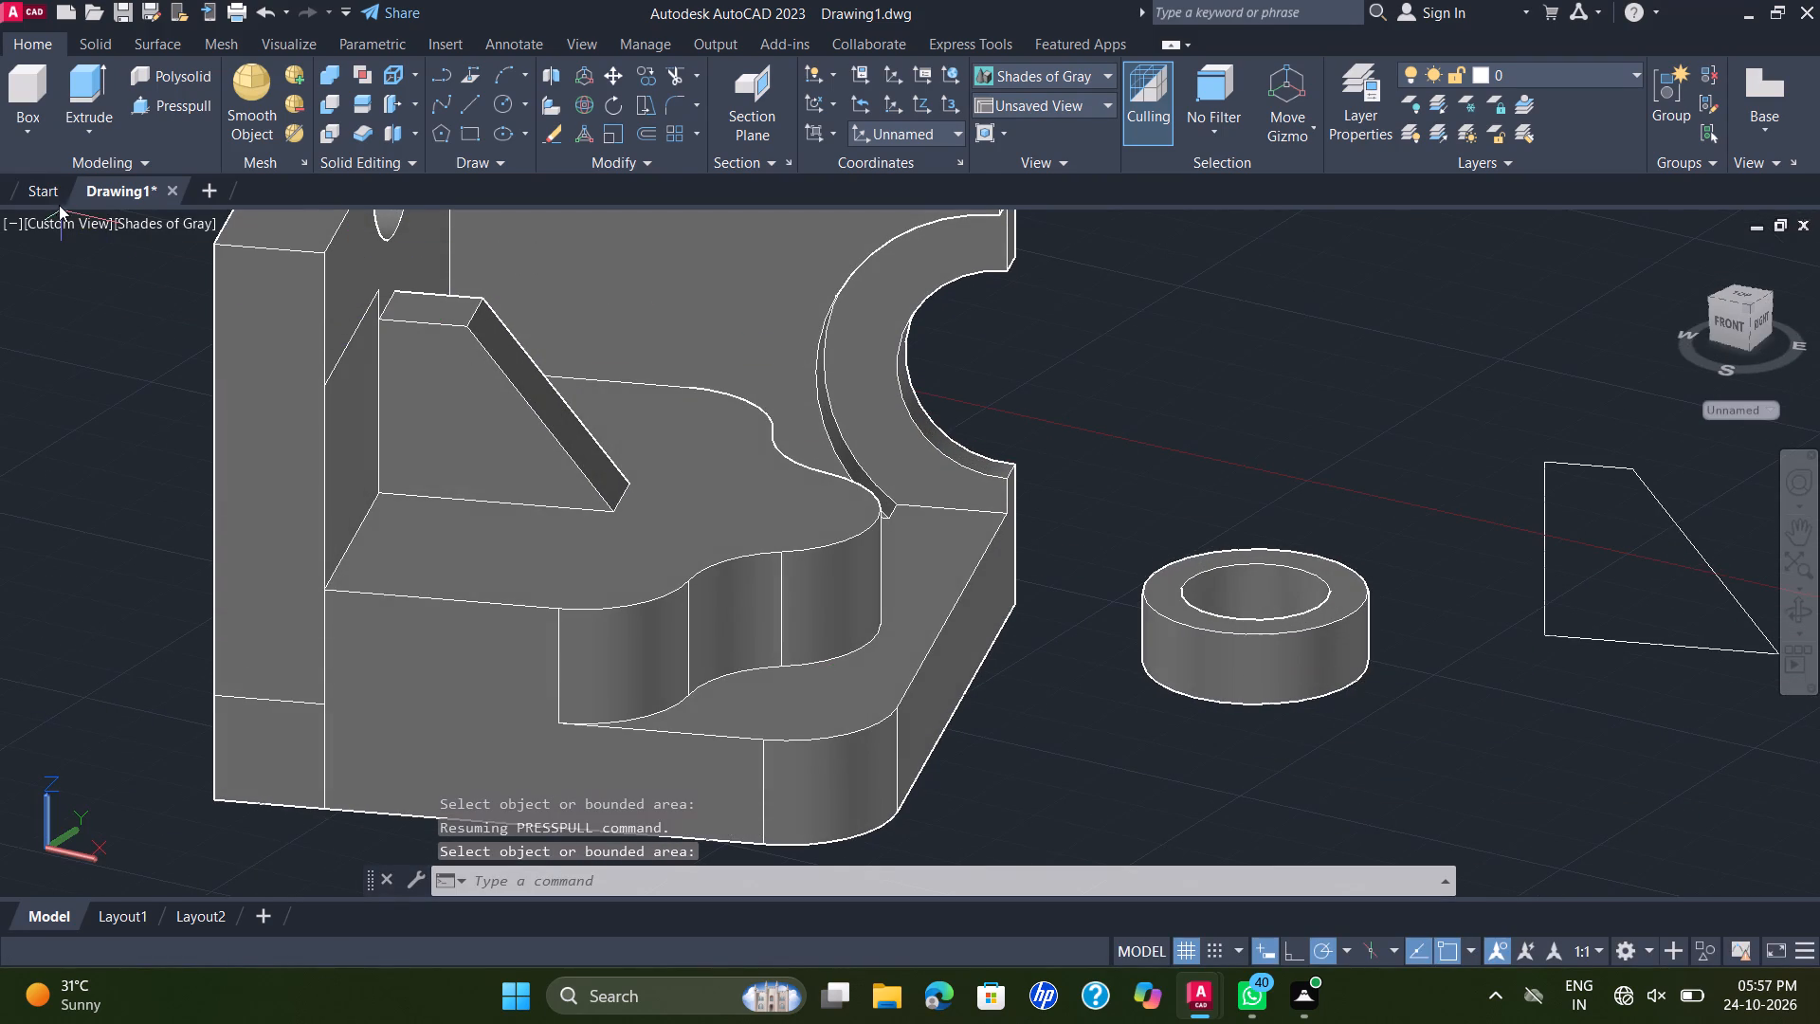
Move the ring by its bottom centre onto the wavy-edged step, in line with the midpoint of the rib's lower end edge.
{"action": "left_click", "coordinate": [82, 226]}
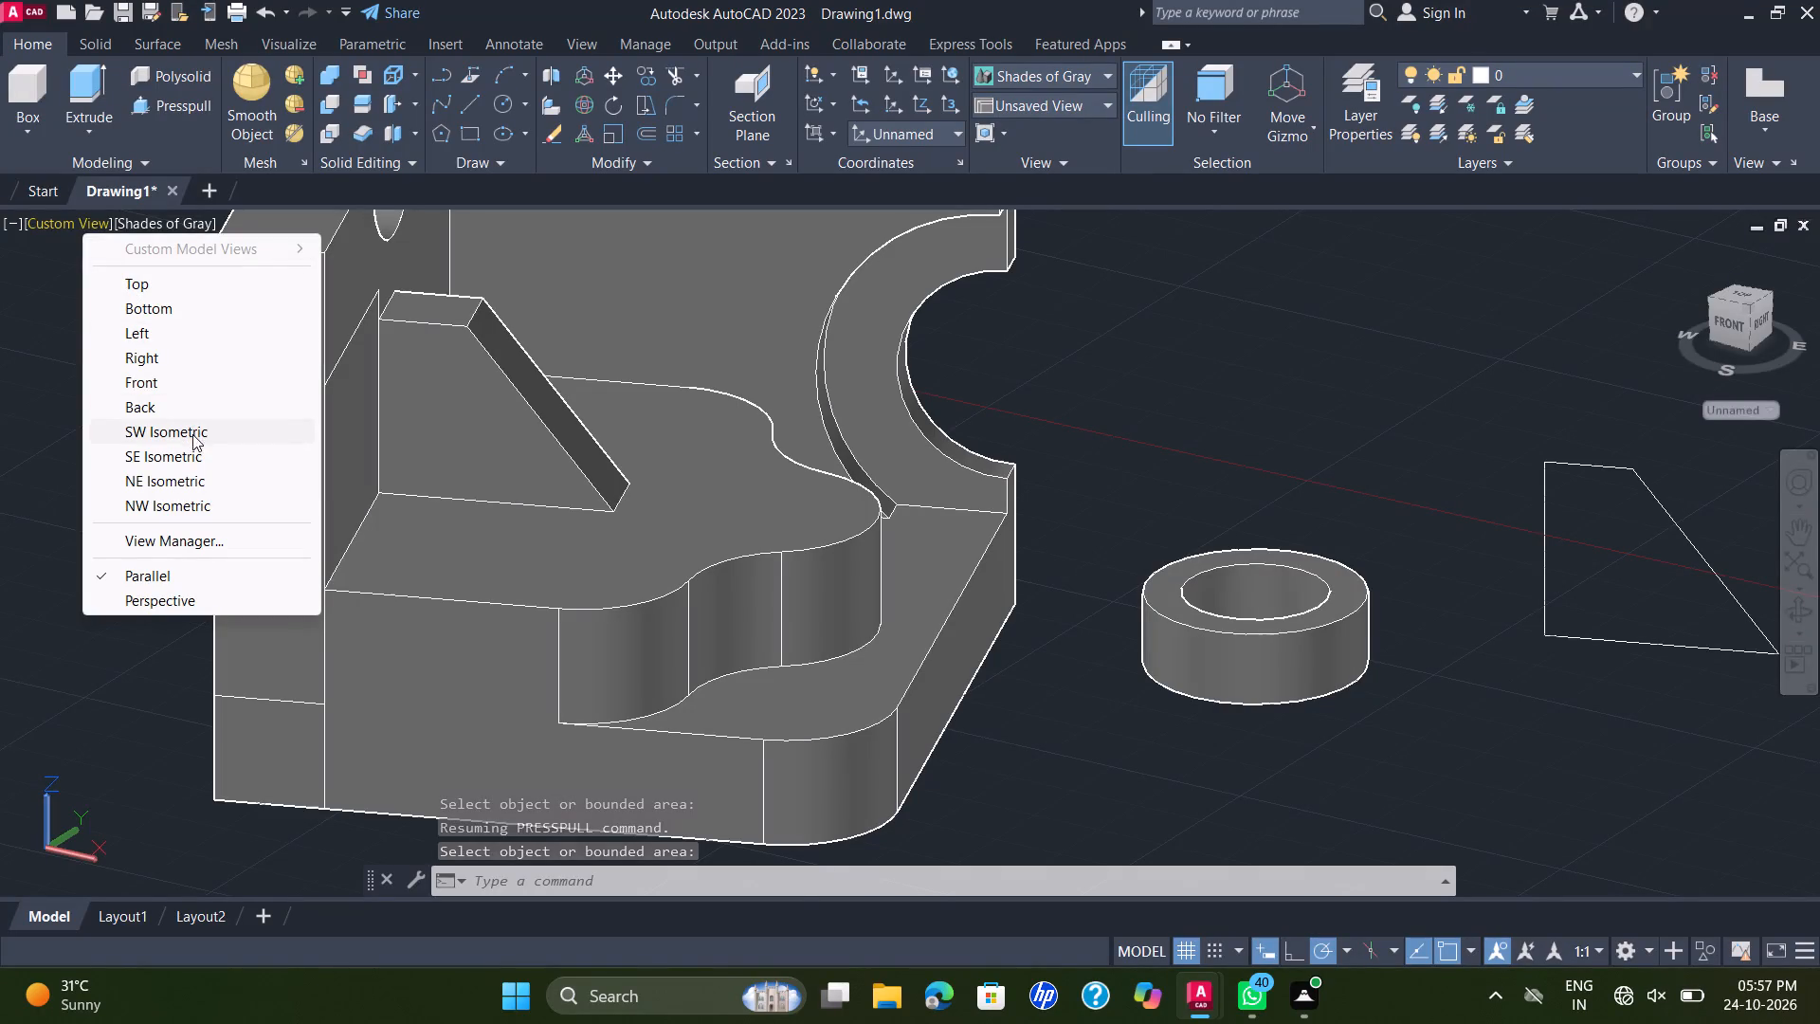
{"action": "left_click", "coordinate": [184, 459]}
{"action": "scroll", "coordinate": [1063, 628], "scroll_direction": "up", "scroll_amount": 1}
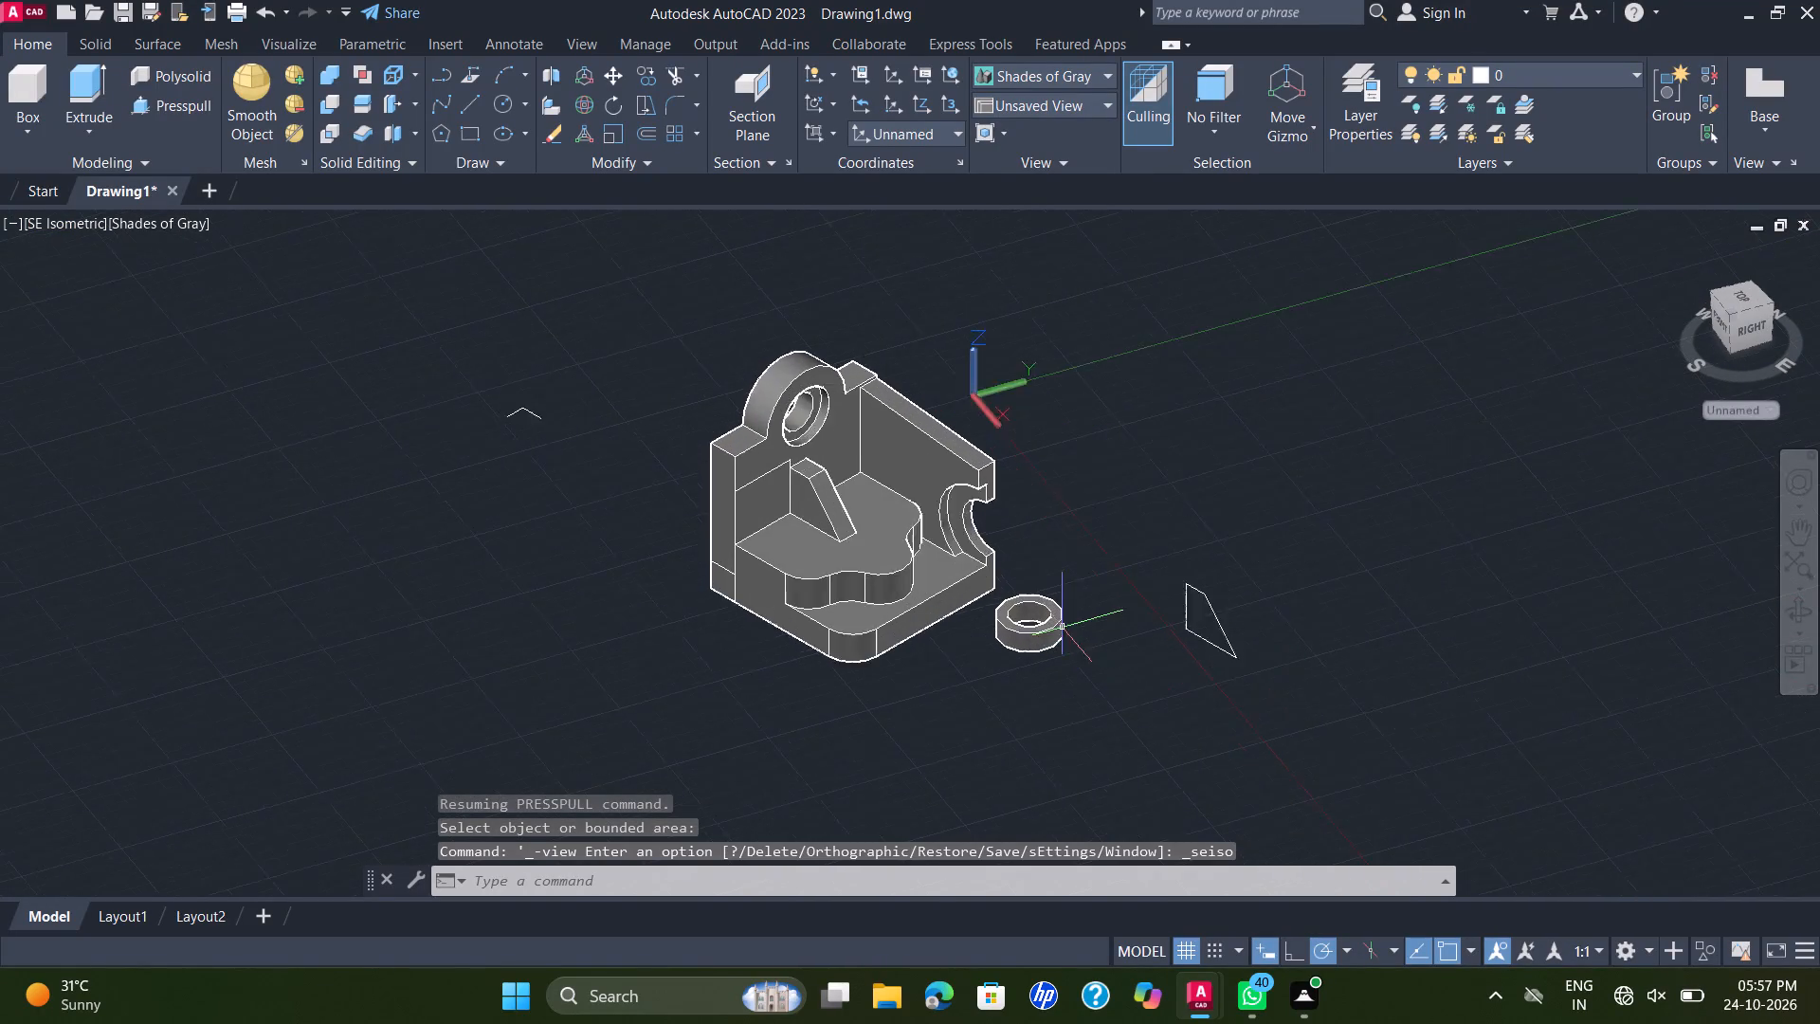
{"action": "scroll", "coordinate": [1062, 628], "scroll_direction": "up", "scroll_amount": 2}
{"action": "left_click", "coordinate": [1051, 598]}
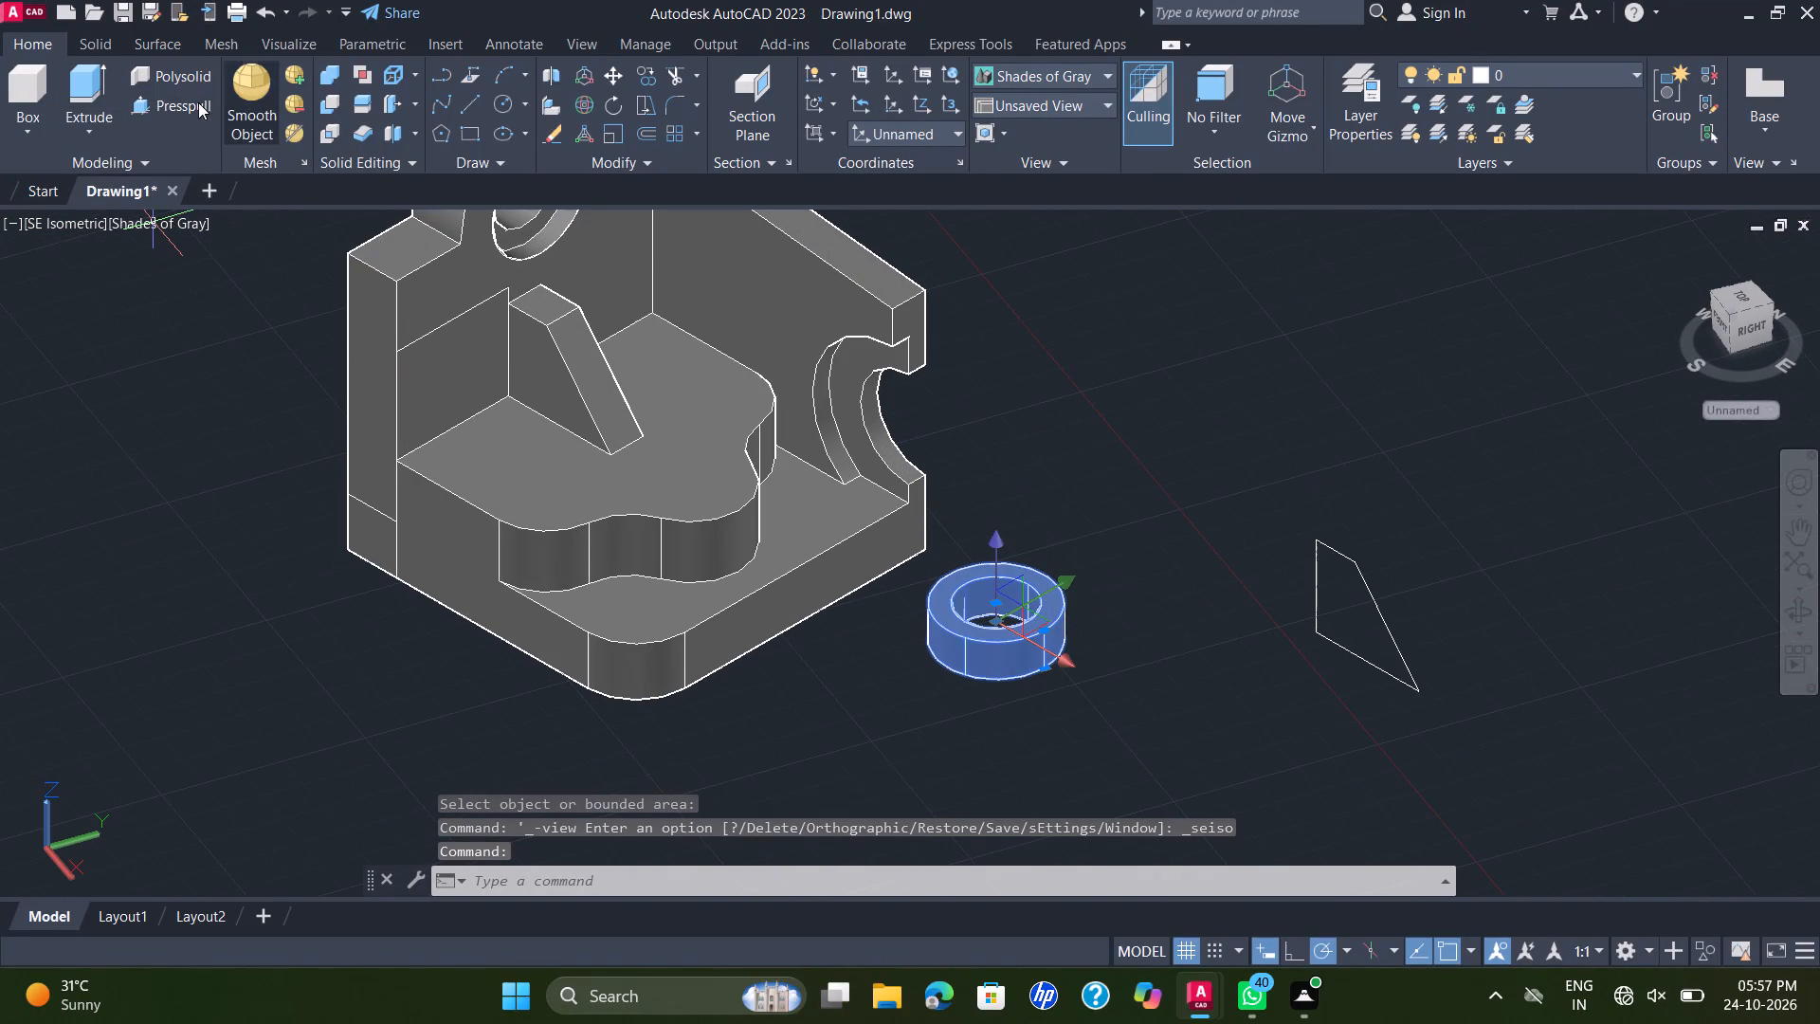
{"action": "left_click", "coordinate": [613, 74]}
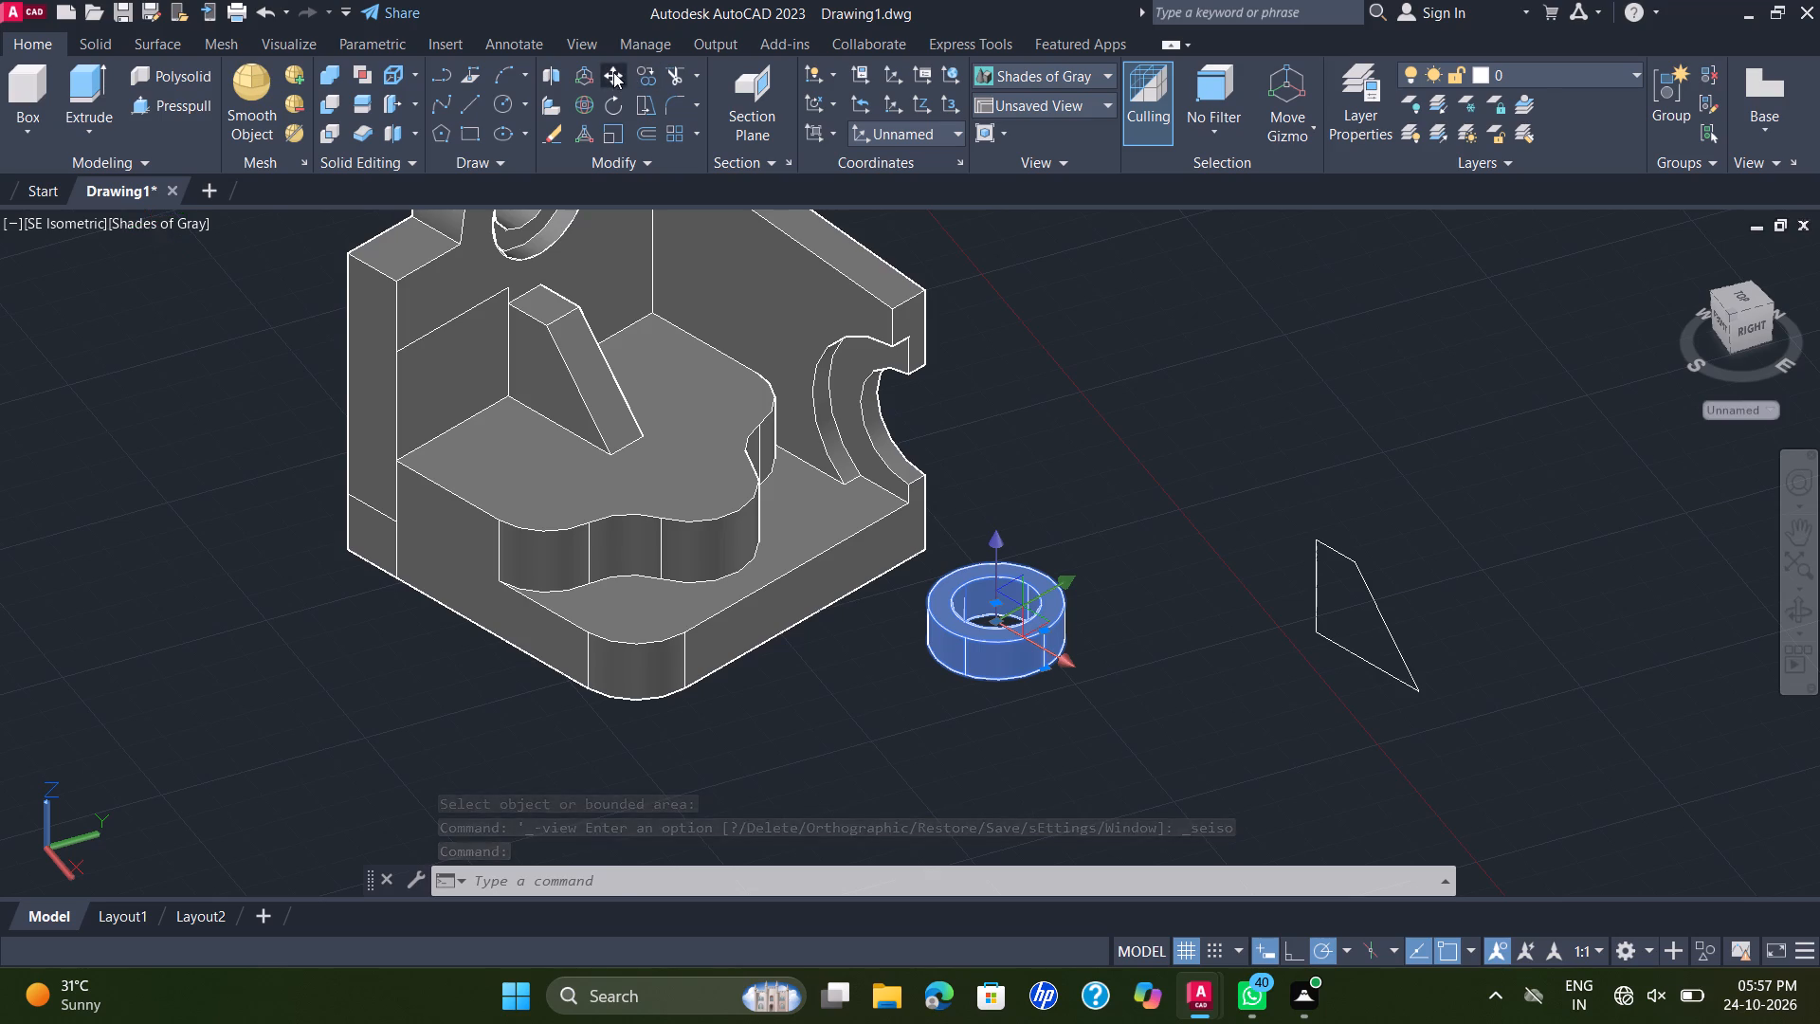
{"action": "scroll", "coordinate": [1012, 668], "scroll_direction": "up", "scroll_amount": 1}
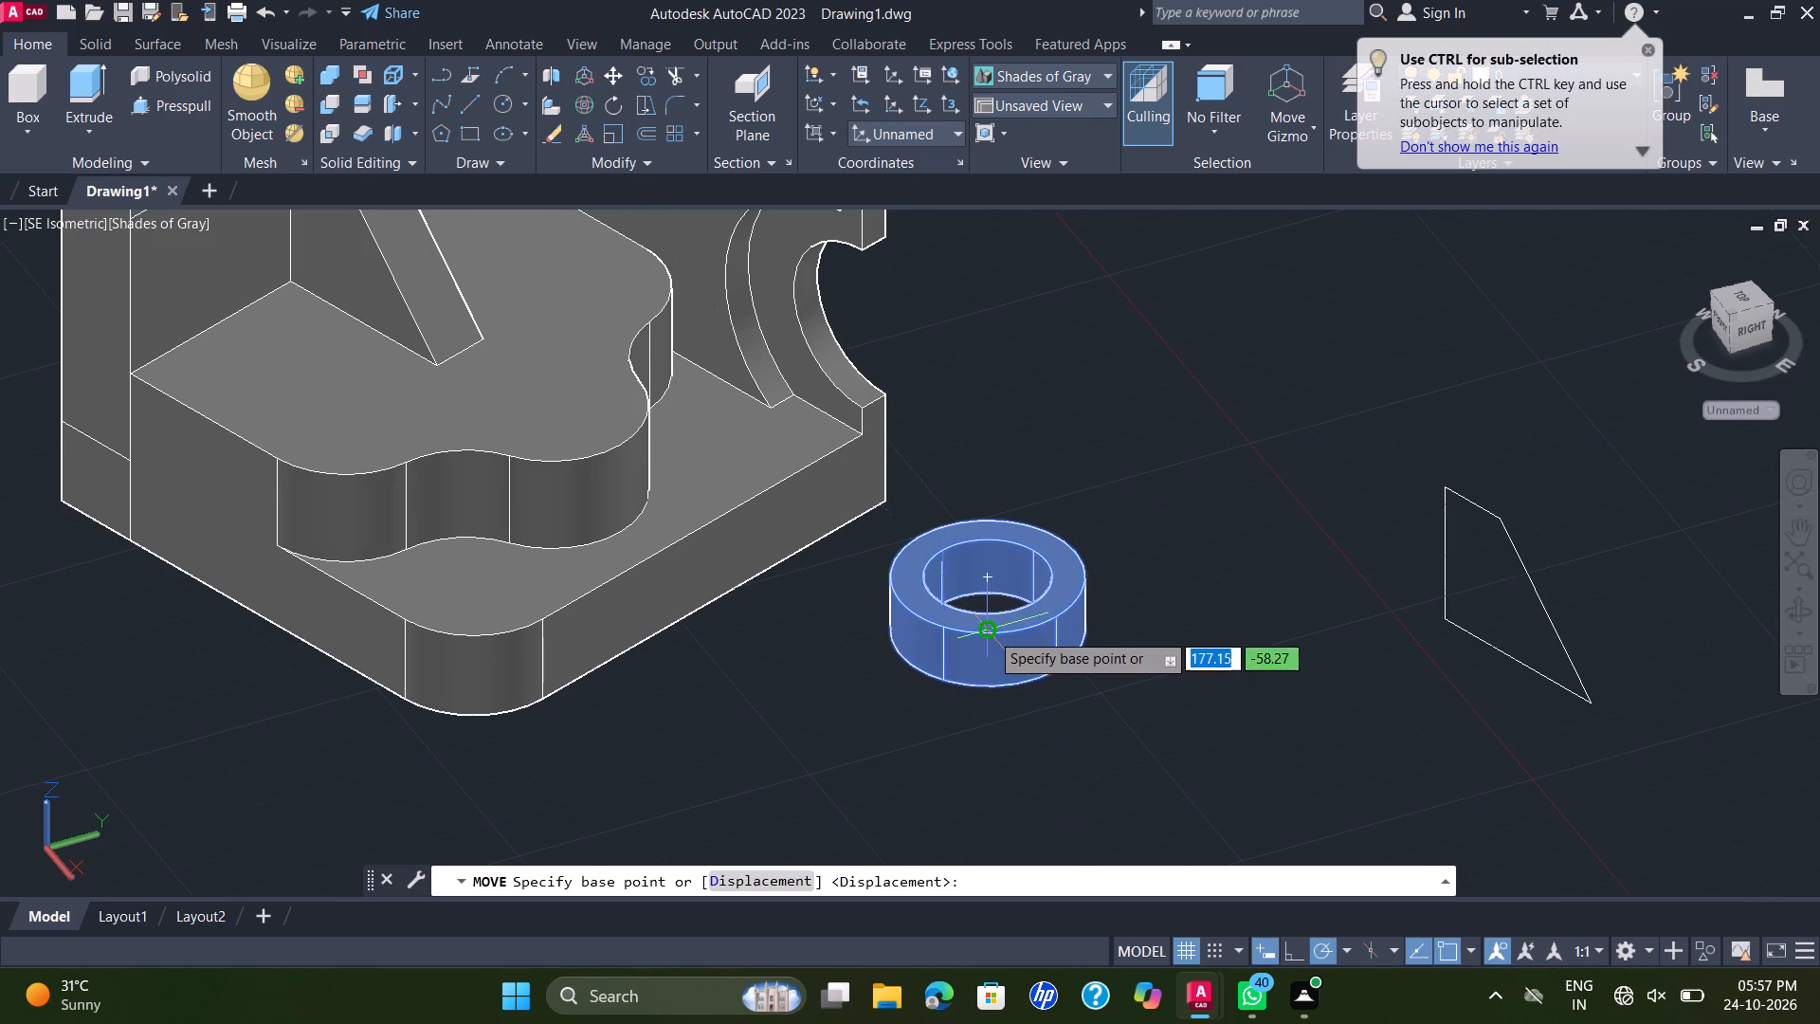
{"action": "left_click", "coordinate": [990, 631]}
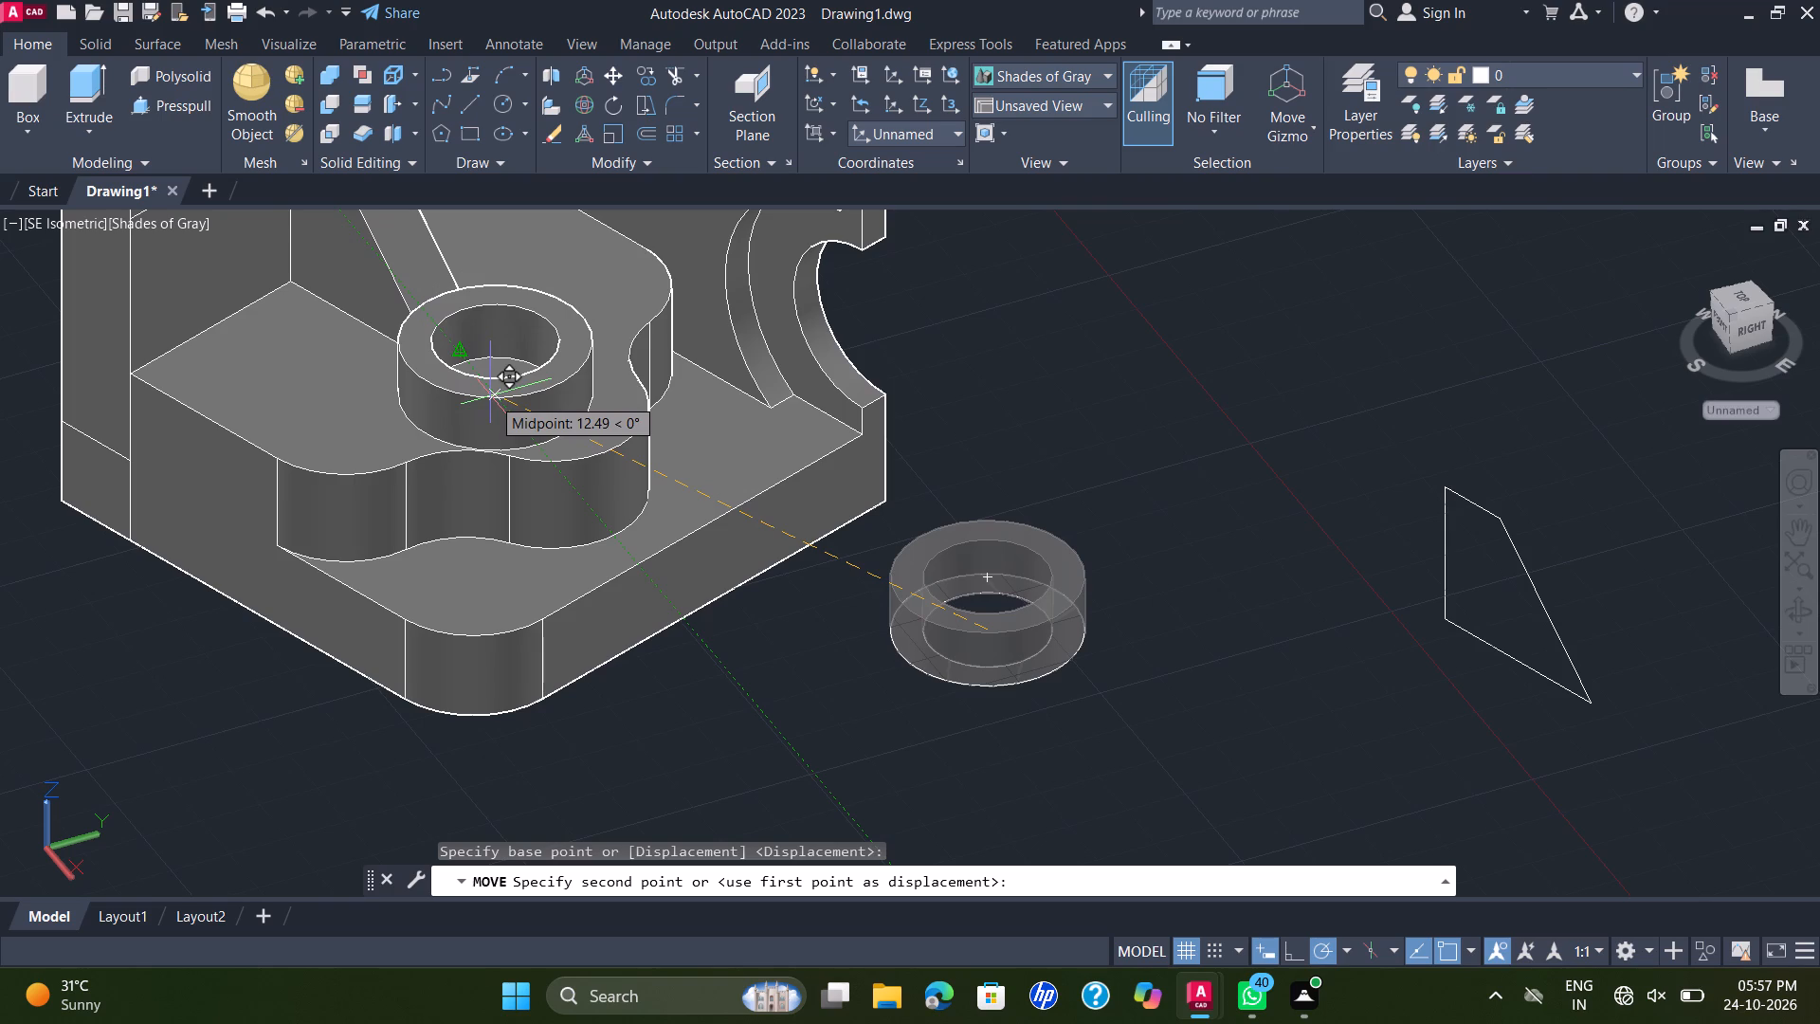
{"action": "left_click", "coordinate": [508, 376]}
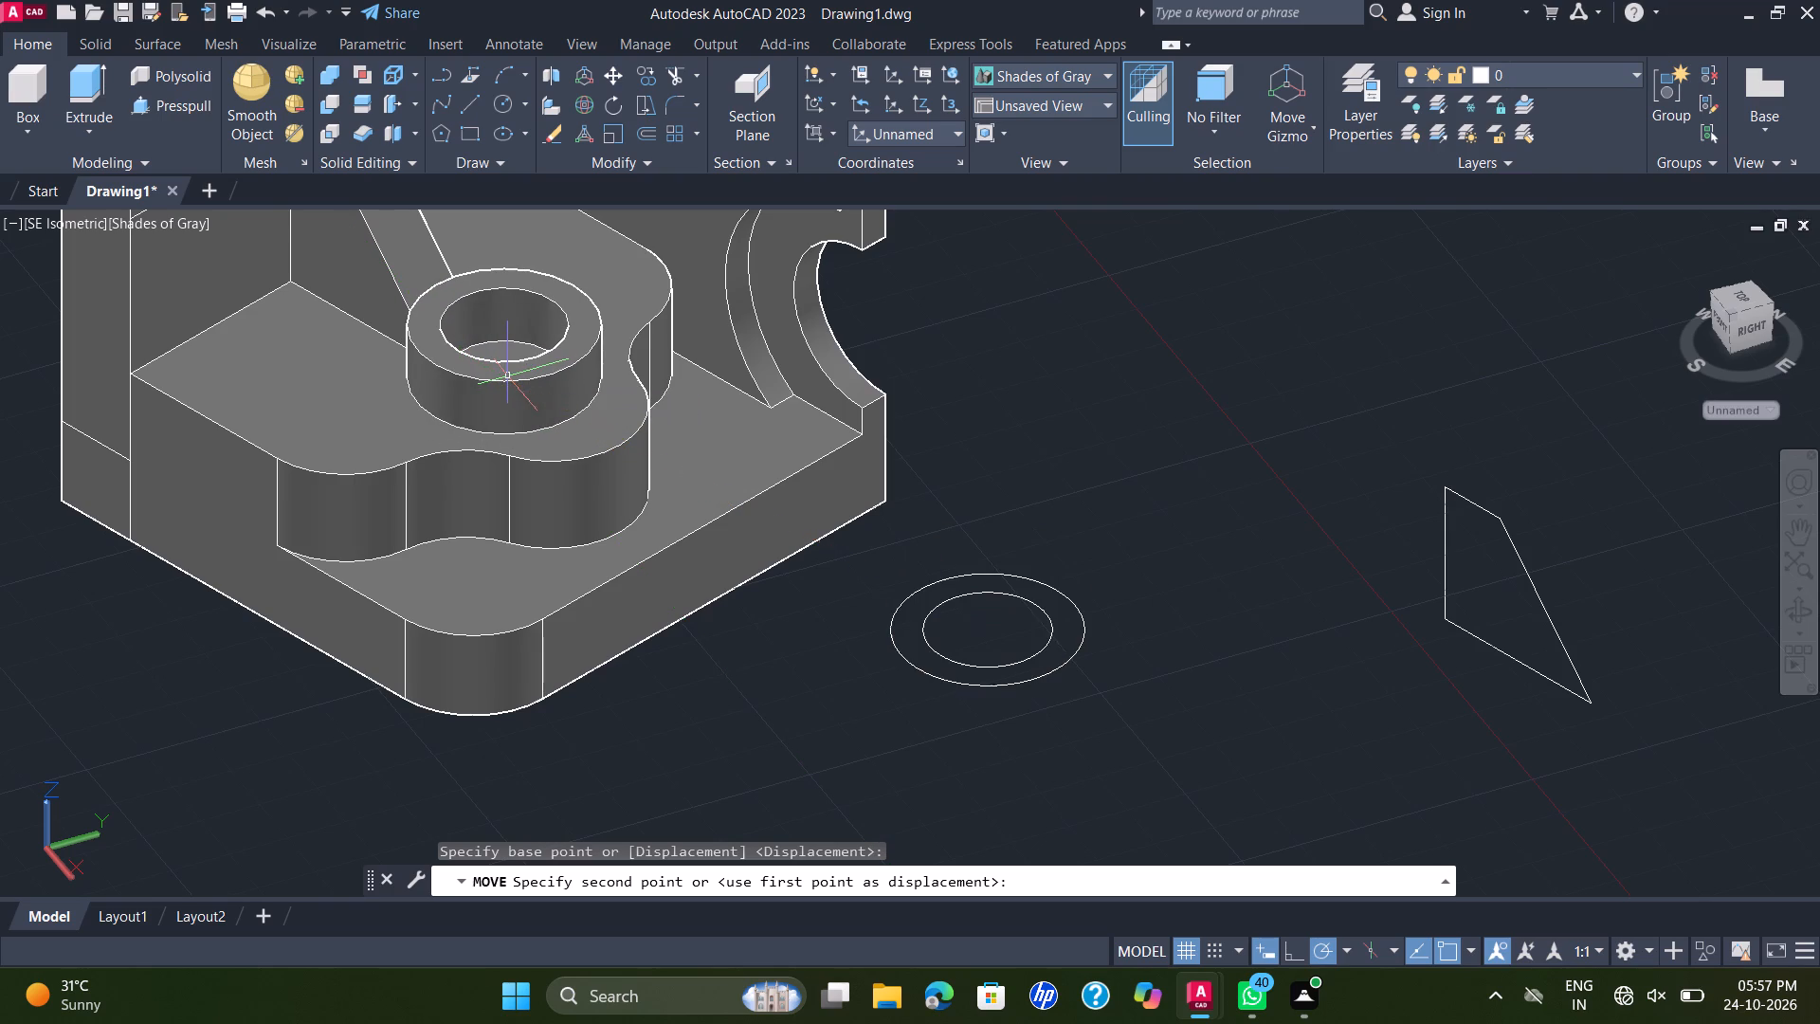
Return to the SE Isometric view and delete the leftover pair of circles and the four-sided rib profile beside the bracket.
{"action": "scroll", "coordinate": [815, 388], "scroll_direction": "down", "scroll_amount": 1}
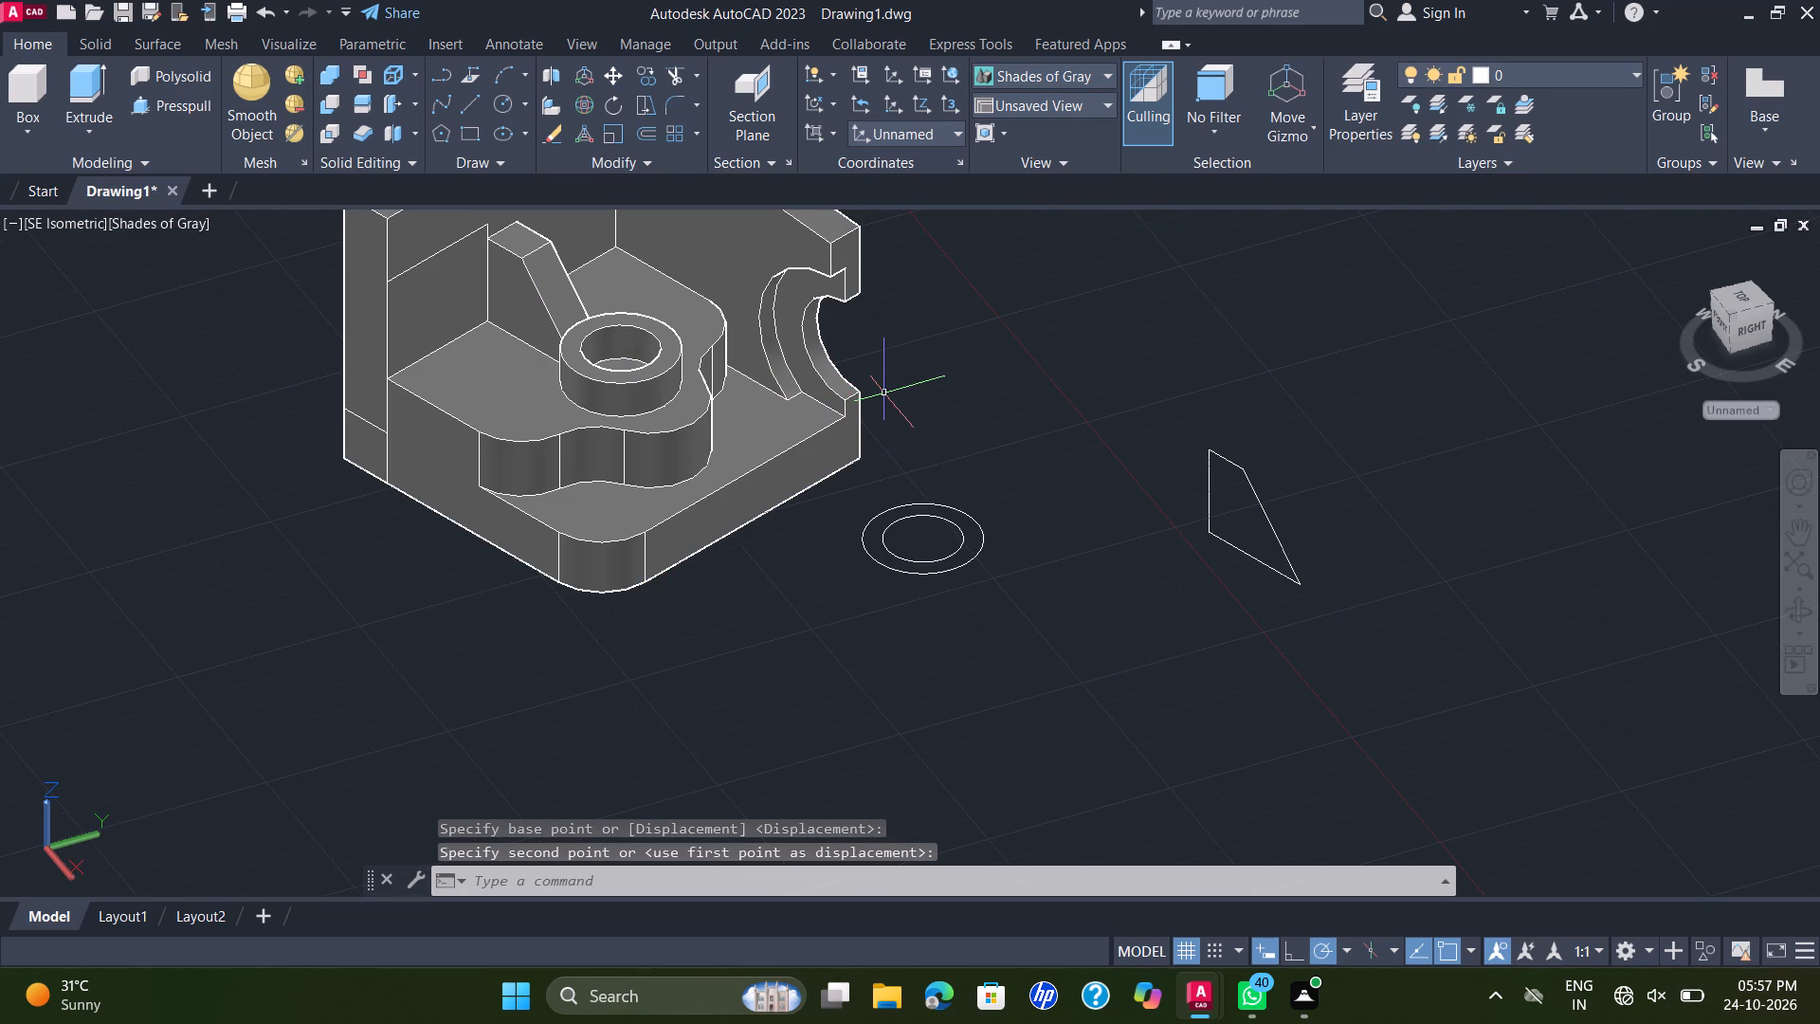
{"action": "middle_click_drag", "start_coordinate": [833, 372], "coordinate": [1025, 434], "text": "shift"}
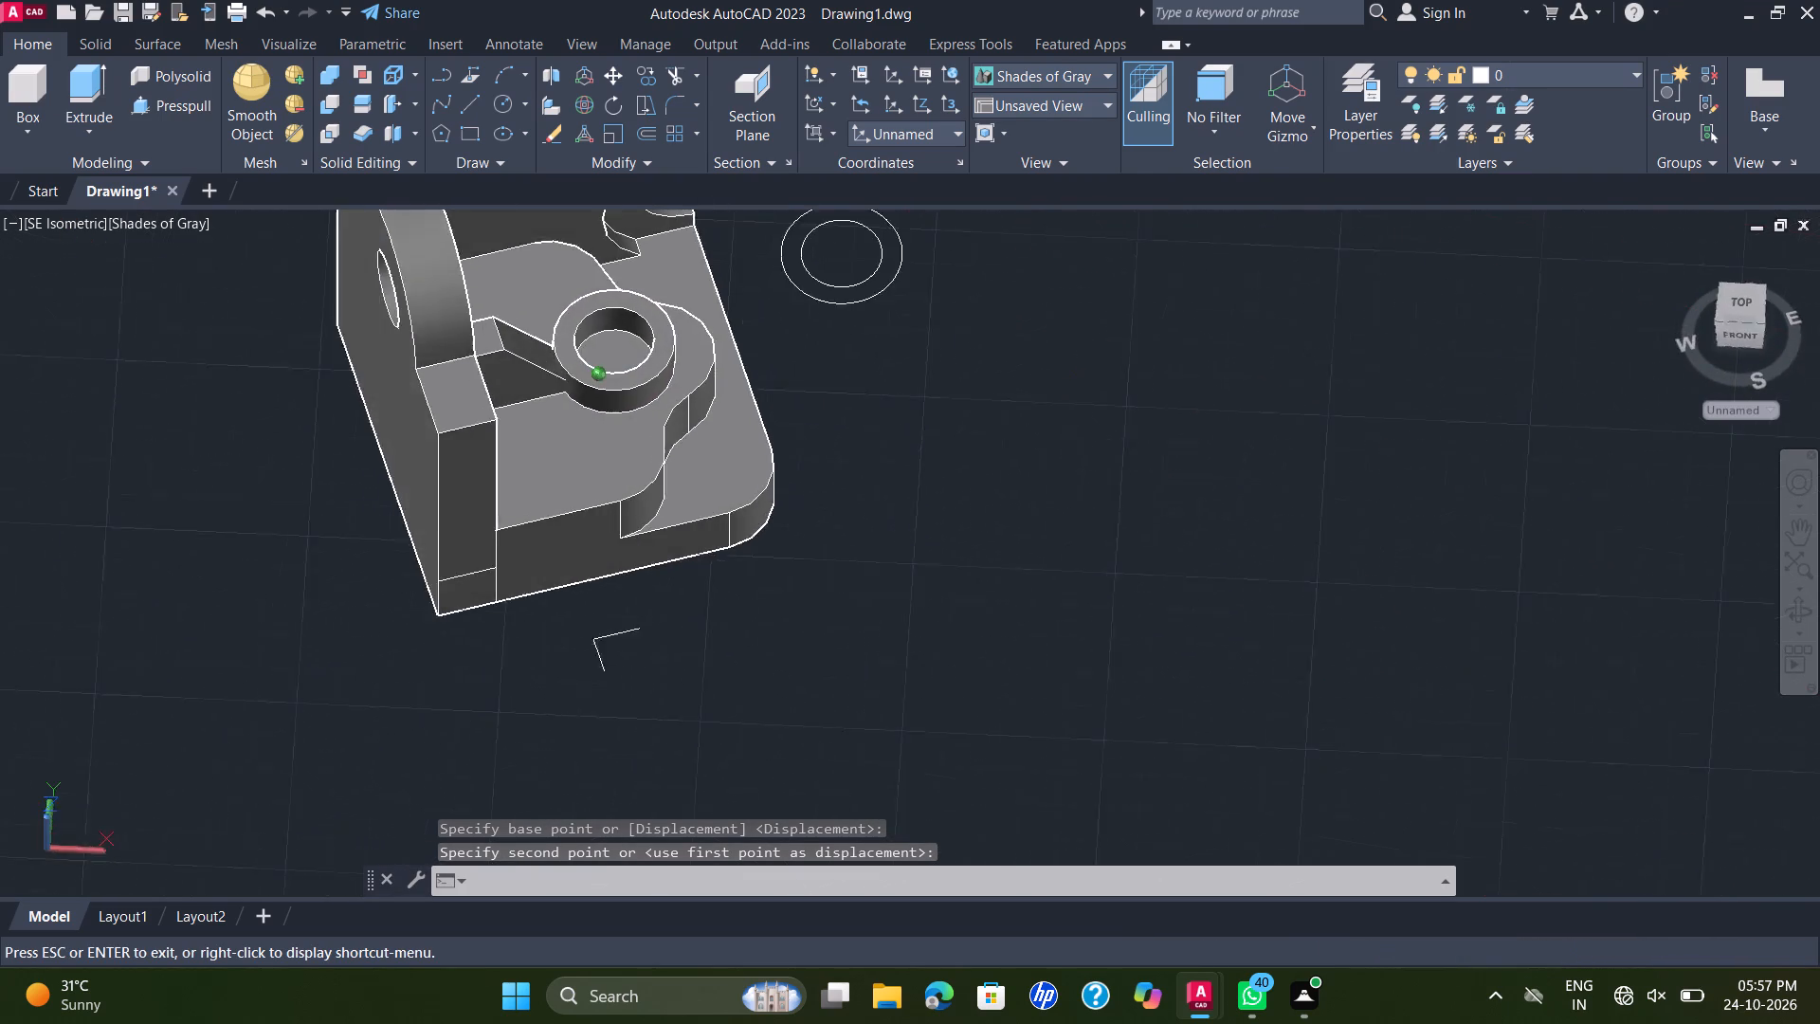
{"action": "middle_click_drag", "start_coordinate": [1025, 434], "coordinate": [983, 323], "text": "shift"}
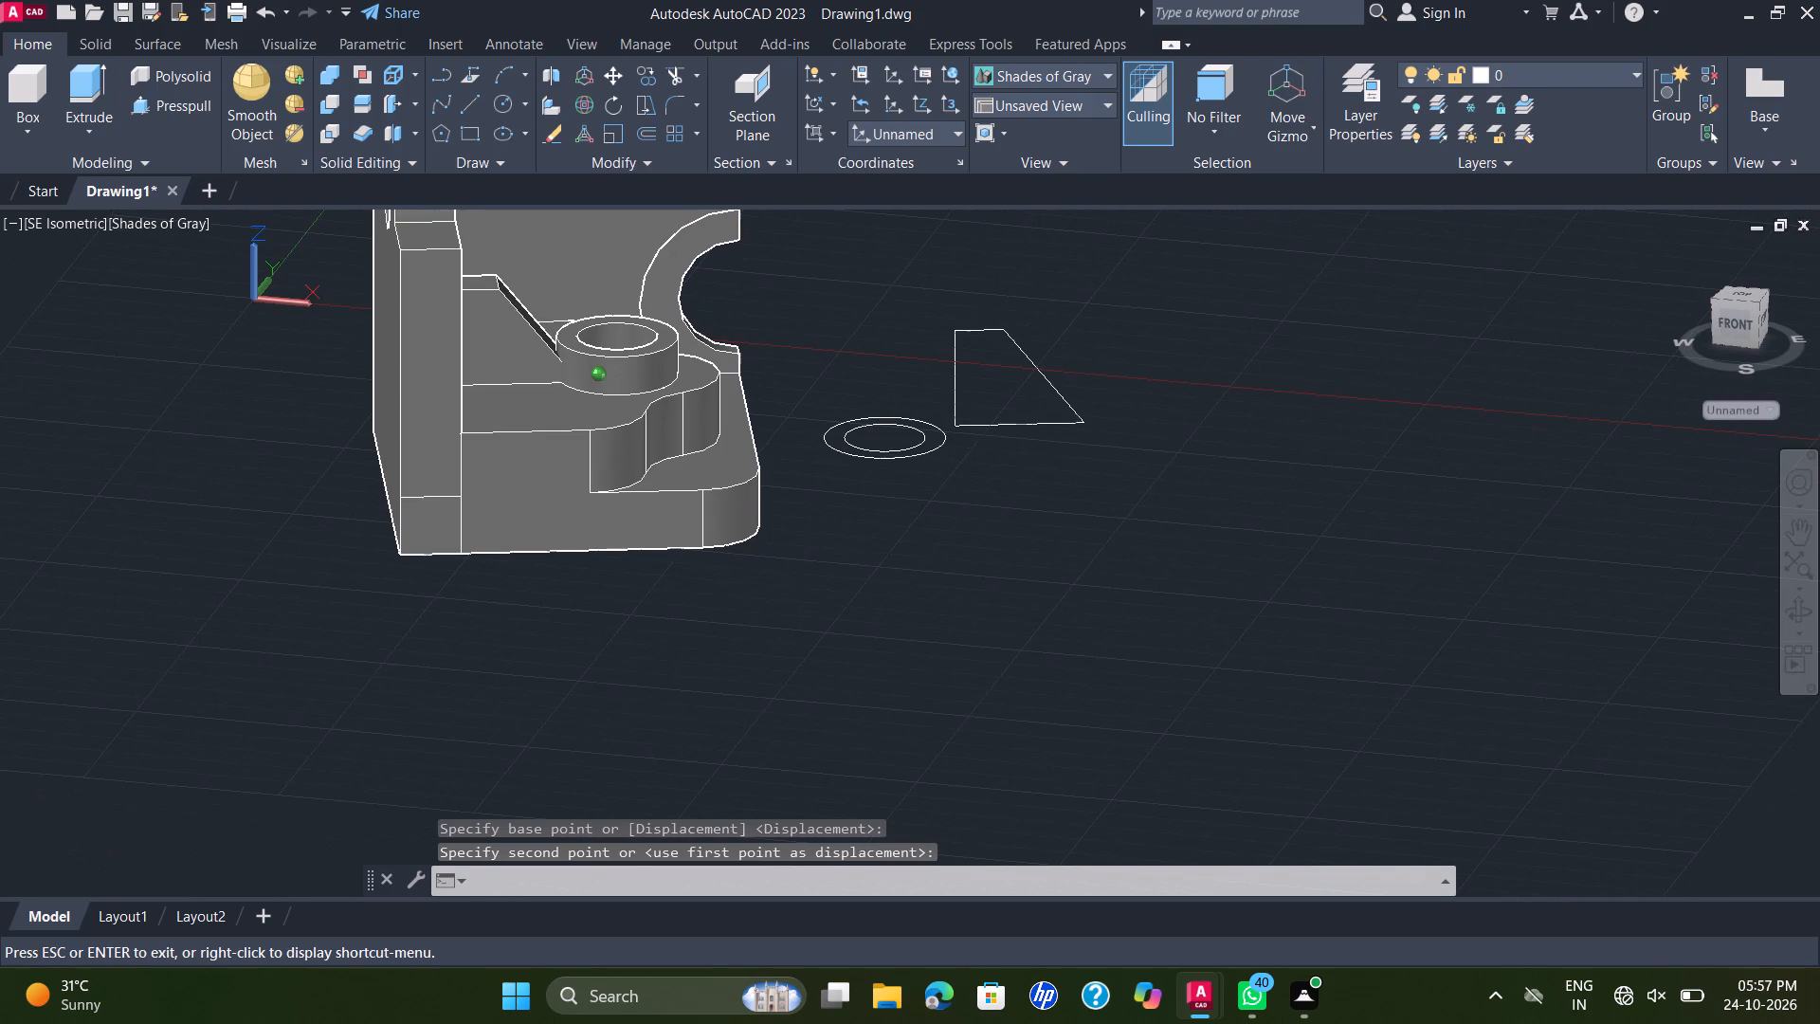
{"action": "middle_click_drag", "start_coordinate": [983, 323], "coordinate": [983, 336], "text": "shift"}
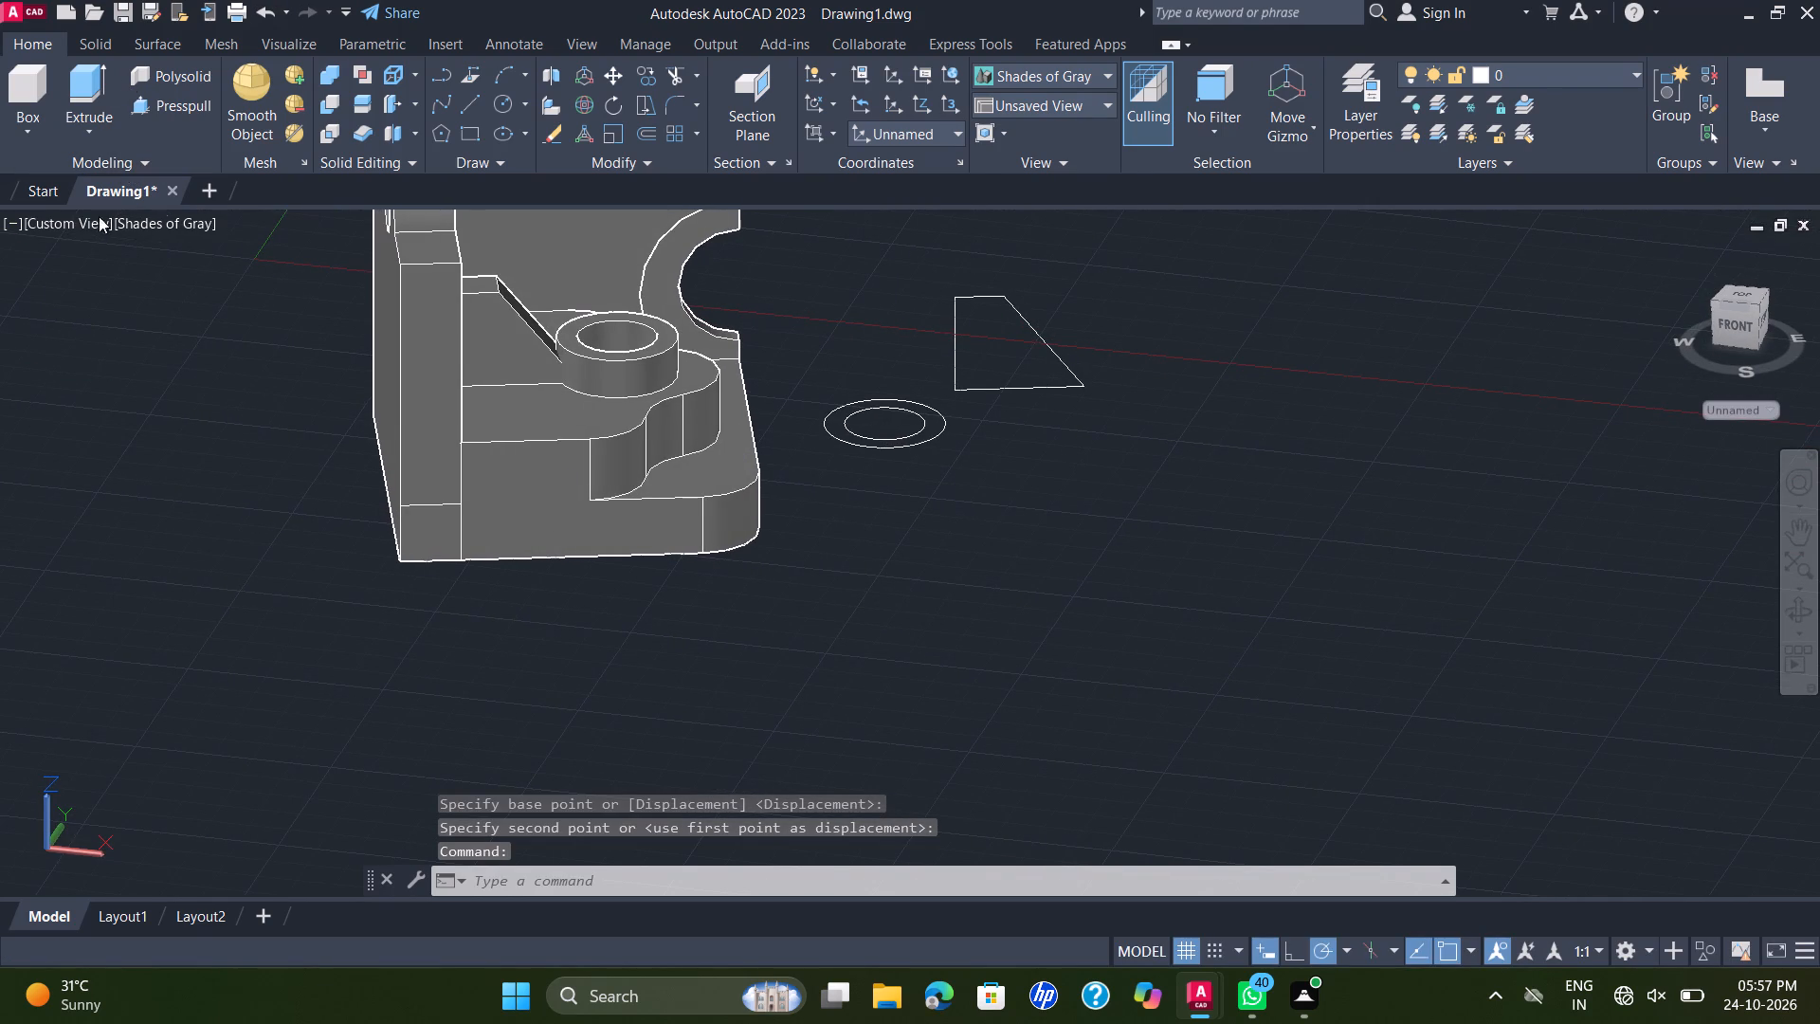
{"action": "left_click", "coordinate": [66, 220]}
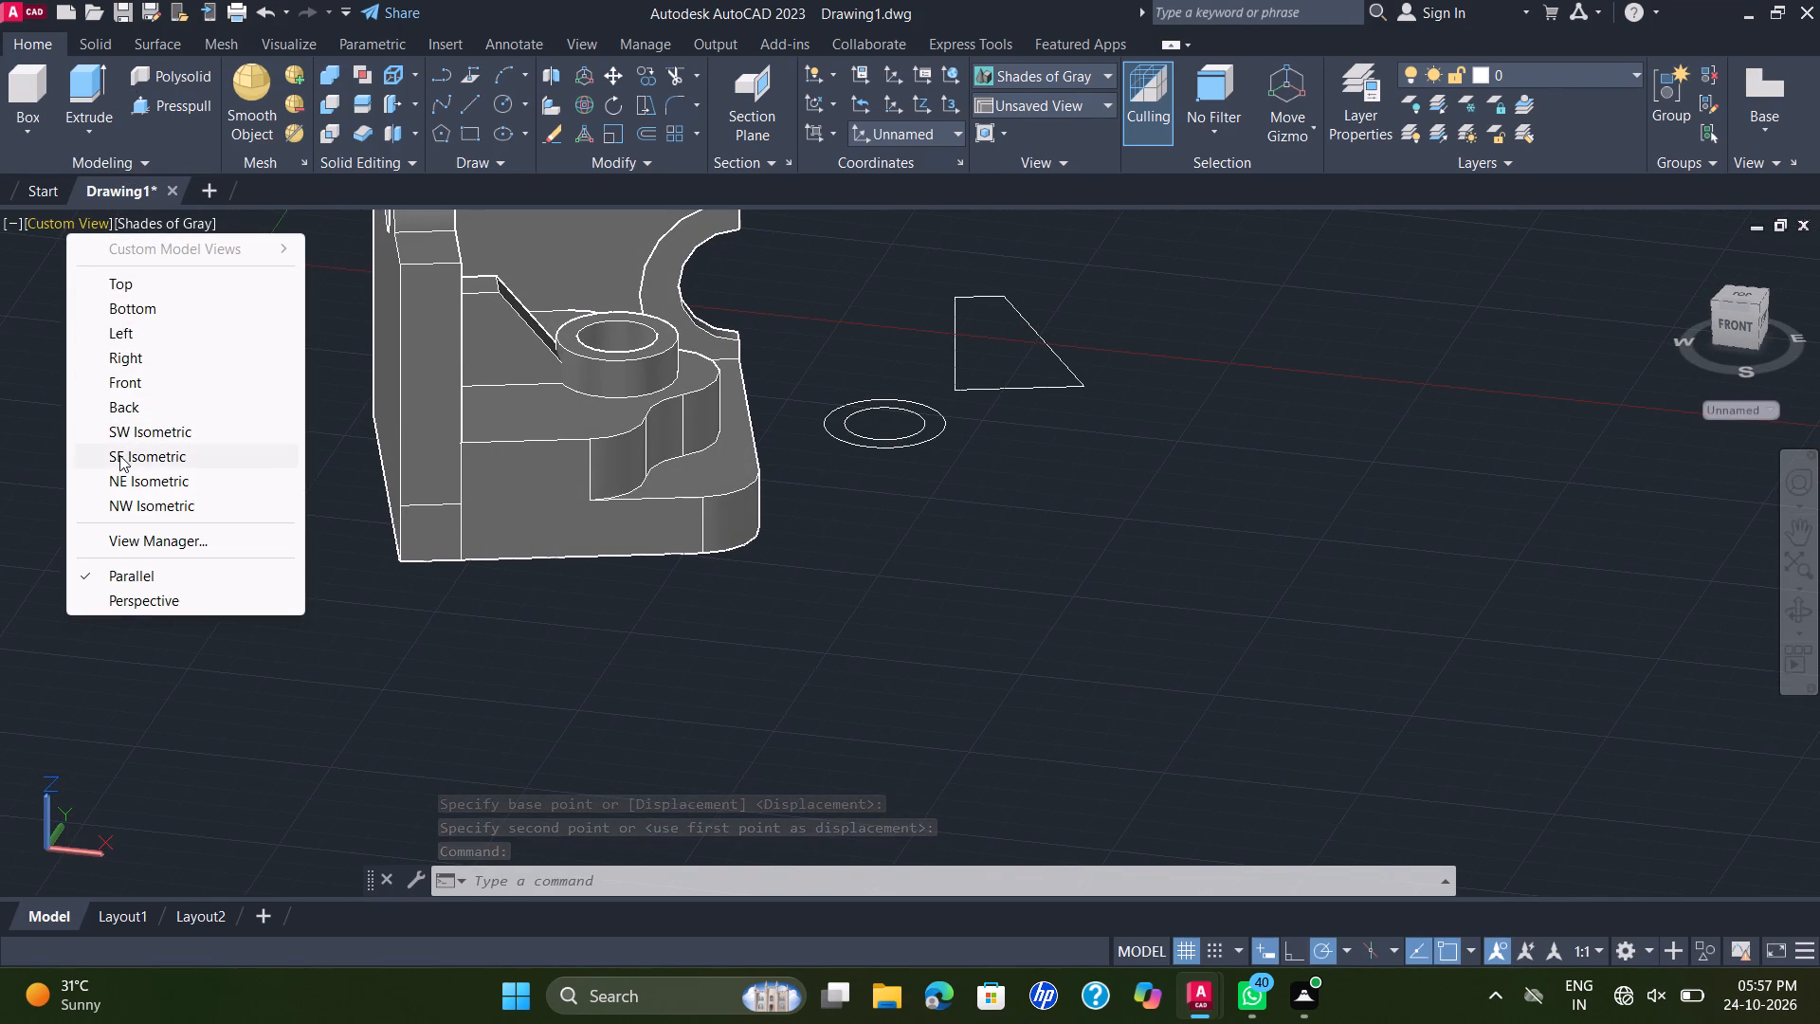
{"action": "left_click", "coordinate": [119, 455]}
{"action": "scroll", "coordinate": [1021, 509], "scroll_direction": "up", "scroll_amount": 2}
{"action": "left_click_drag", "start_coordinate": [1399, 625], "coordinate": [1401, 628]}
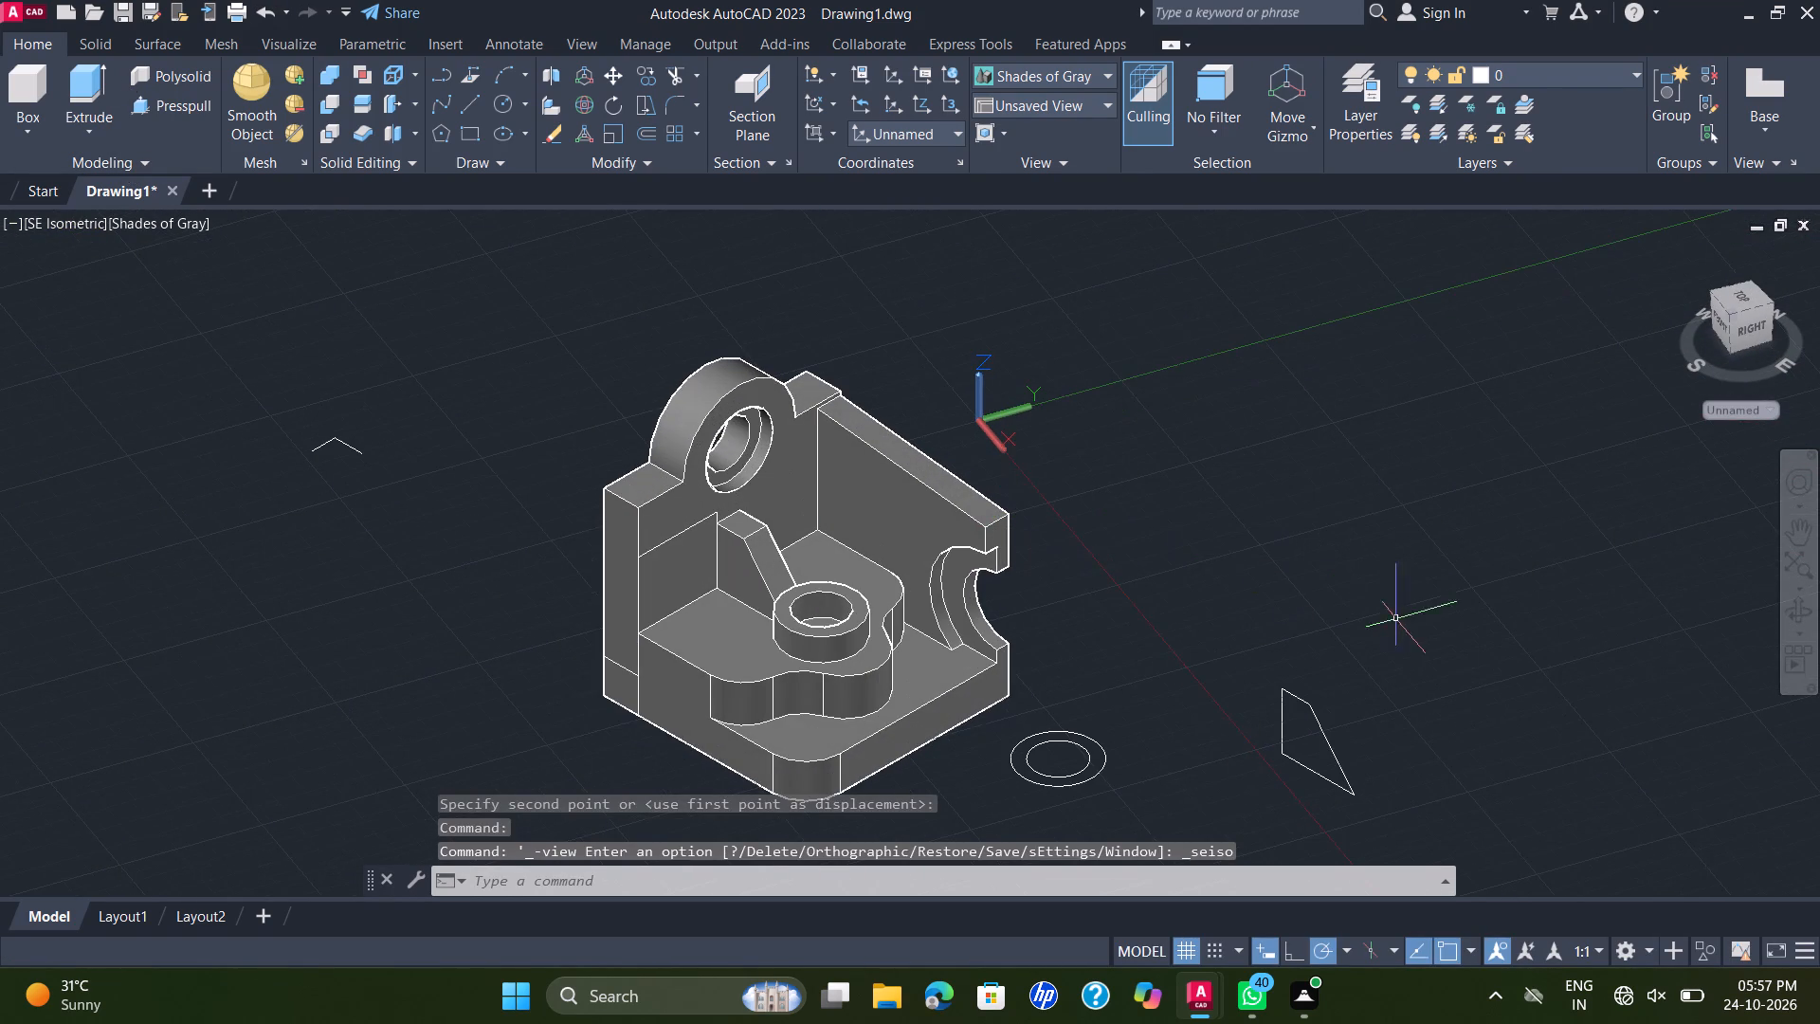
{"action": "left_click_drag", "start_coordinate": [1401, 628], "coordinate": [1405, 636]}
{"action": "left_click", "coordinate": [1091, 821]}
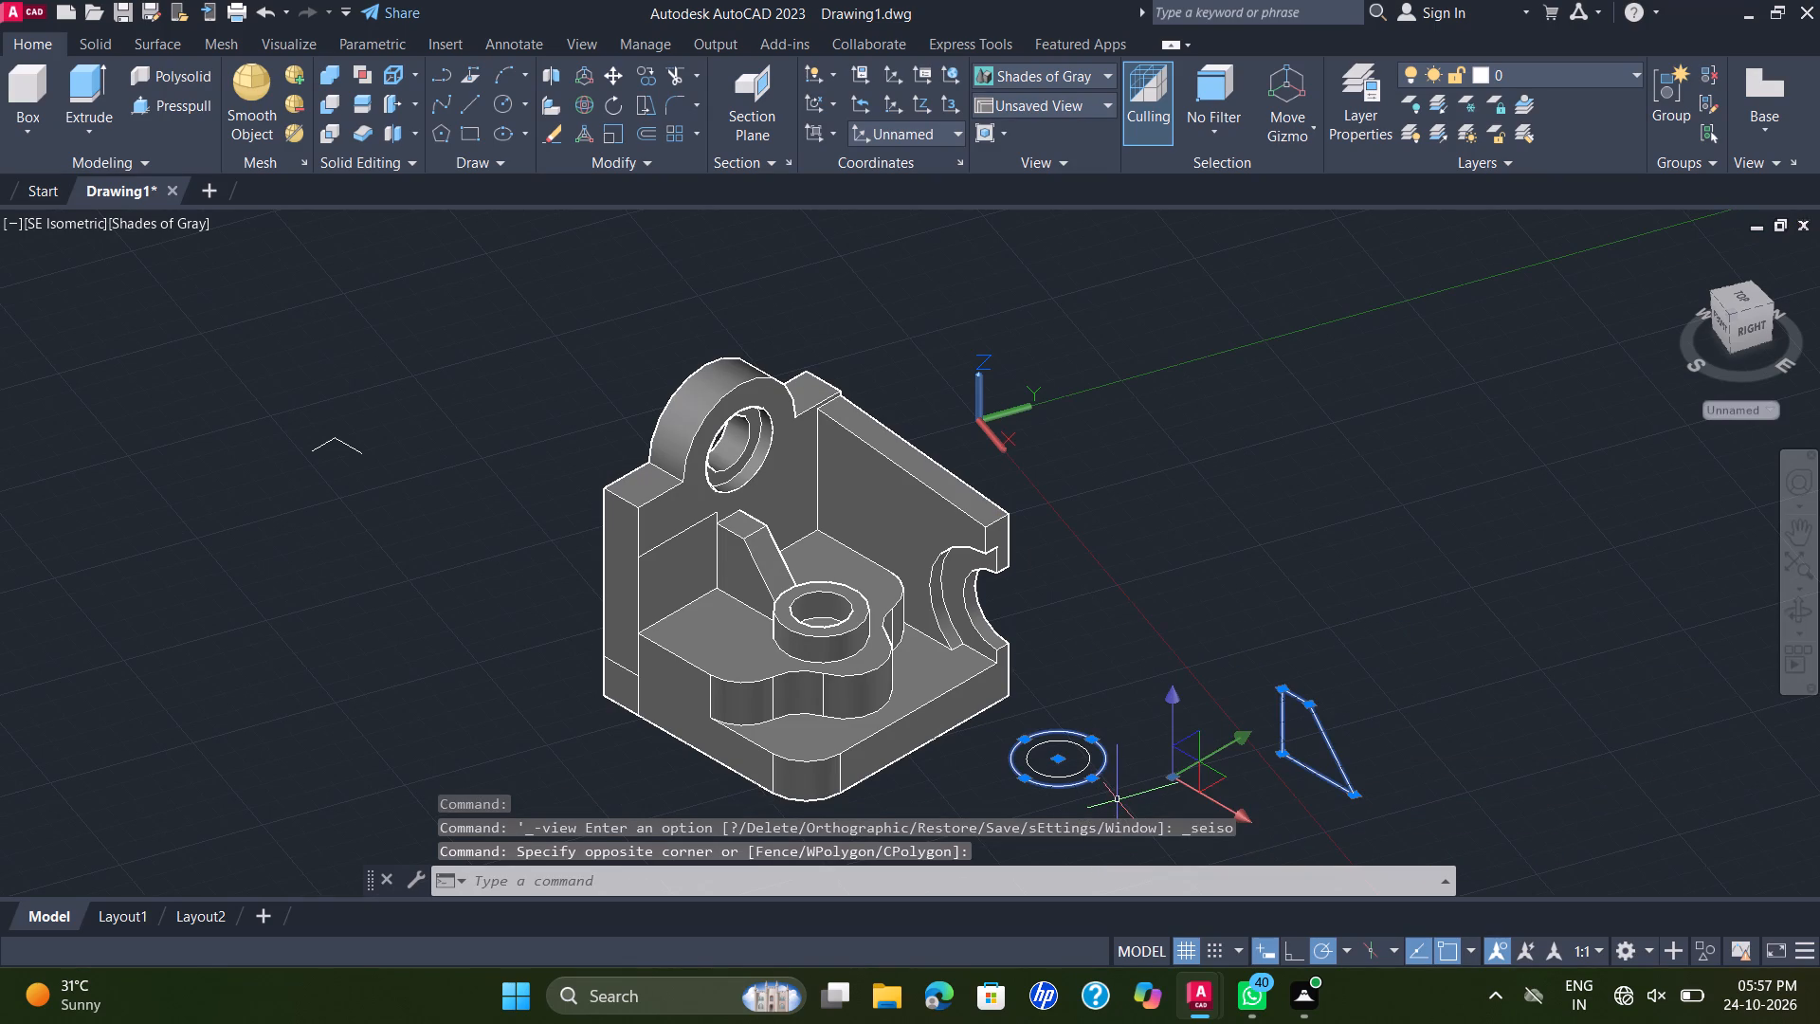
{"action": "key", "text": "Delete"}
{"action": "left_click_drag", "start_coordinate": [1130, 685], "coordinate": [1132, 693]}
{"action": "left_click", "coordinate": [1064, 802]}
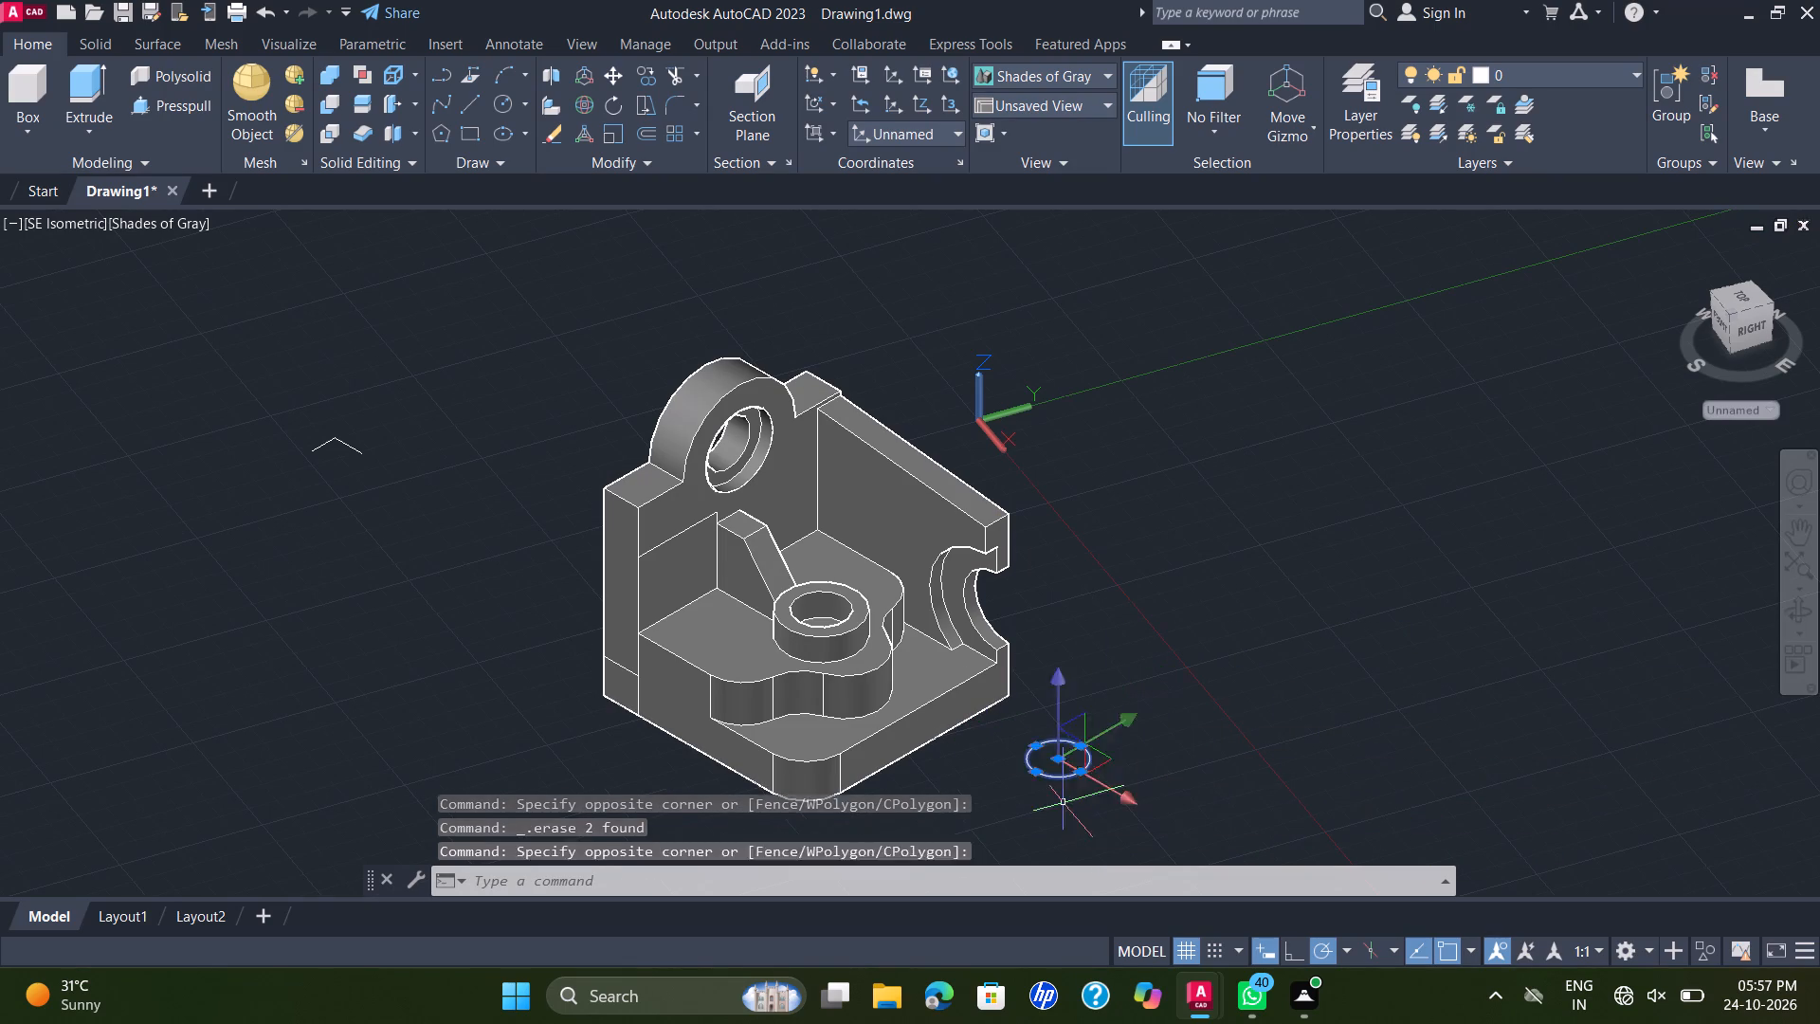
{"action": "key", "text": "Delete"}
Switch the display to 2D Wireframe and delete the two leftover lines, one horizontal and one vertical, on the upright wall beside the rib.
{"action": "middle_click_drag", "start_coordinate": [1141, 606], "coordinate": [1190, 528]}
{"action": "scroll", "coordinate": [1182, 514], "scroll_direction": "up", "scroll_amount": 1}
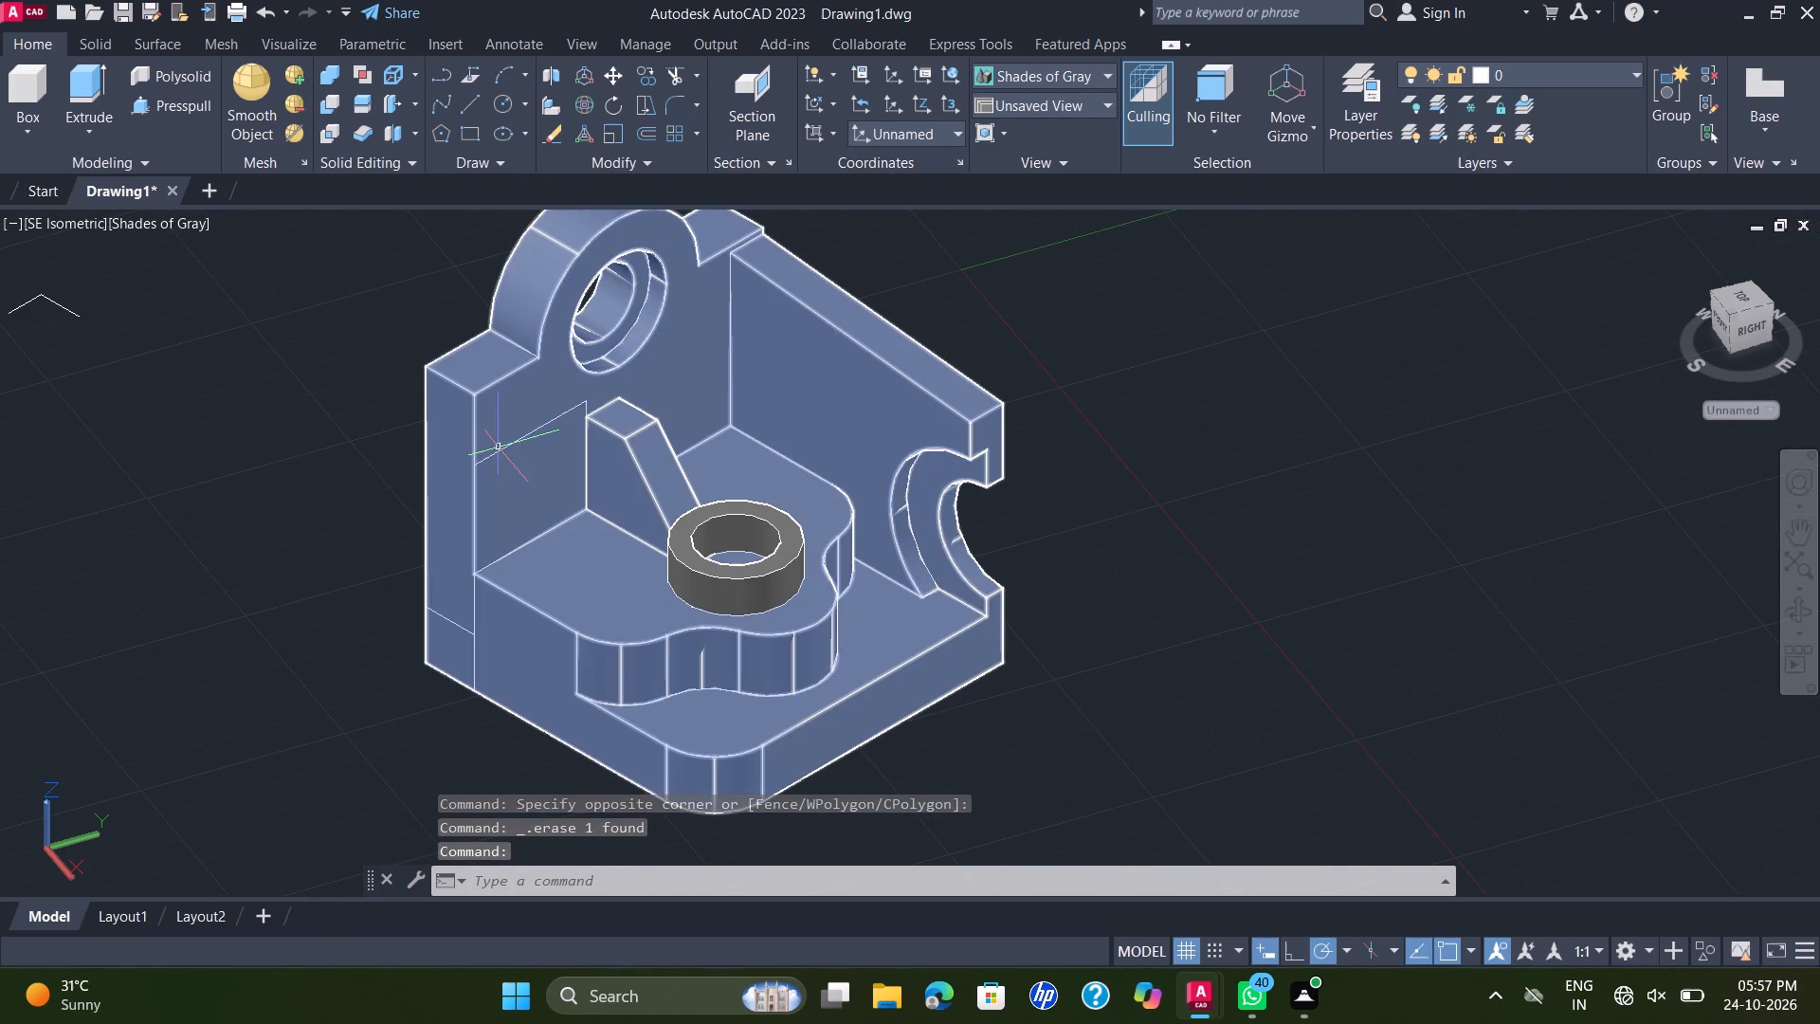
{"action": "left_click", "coordinate": [160, 225]}
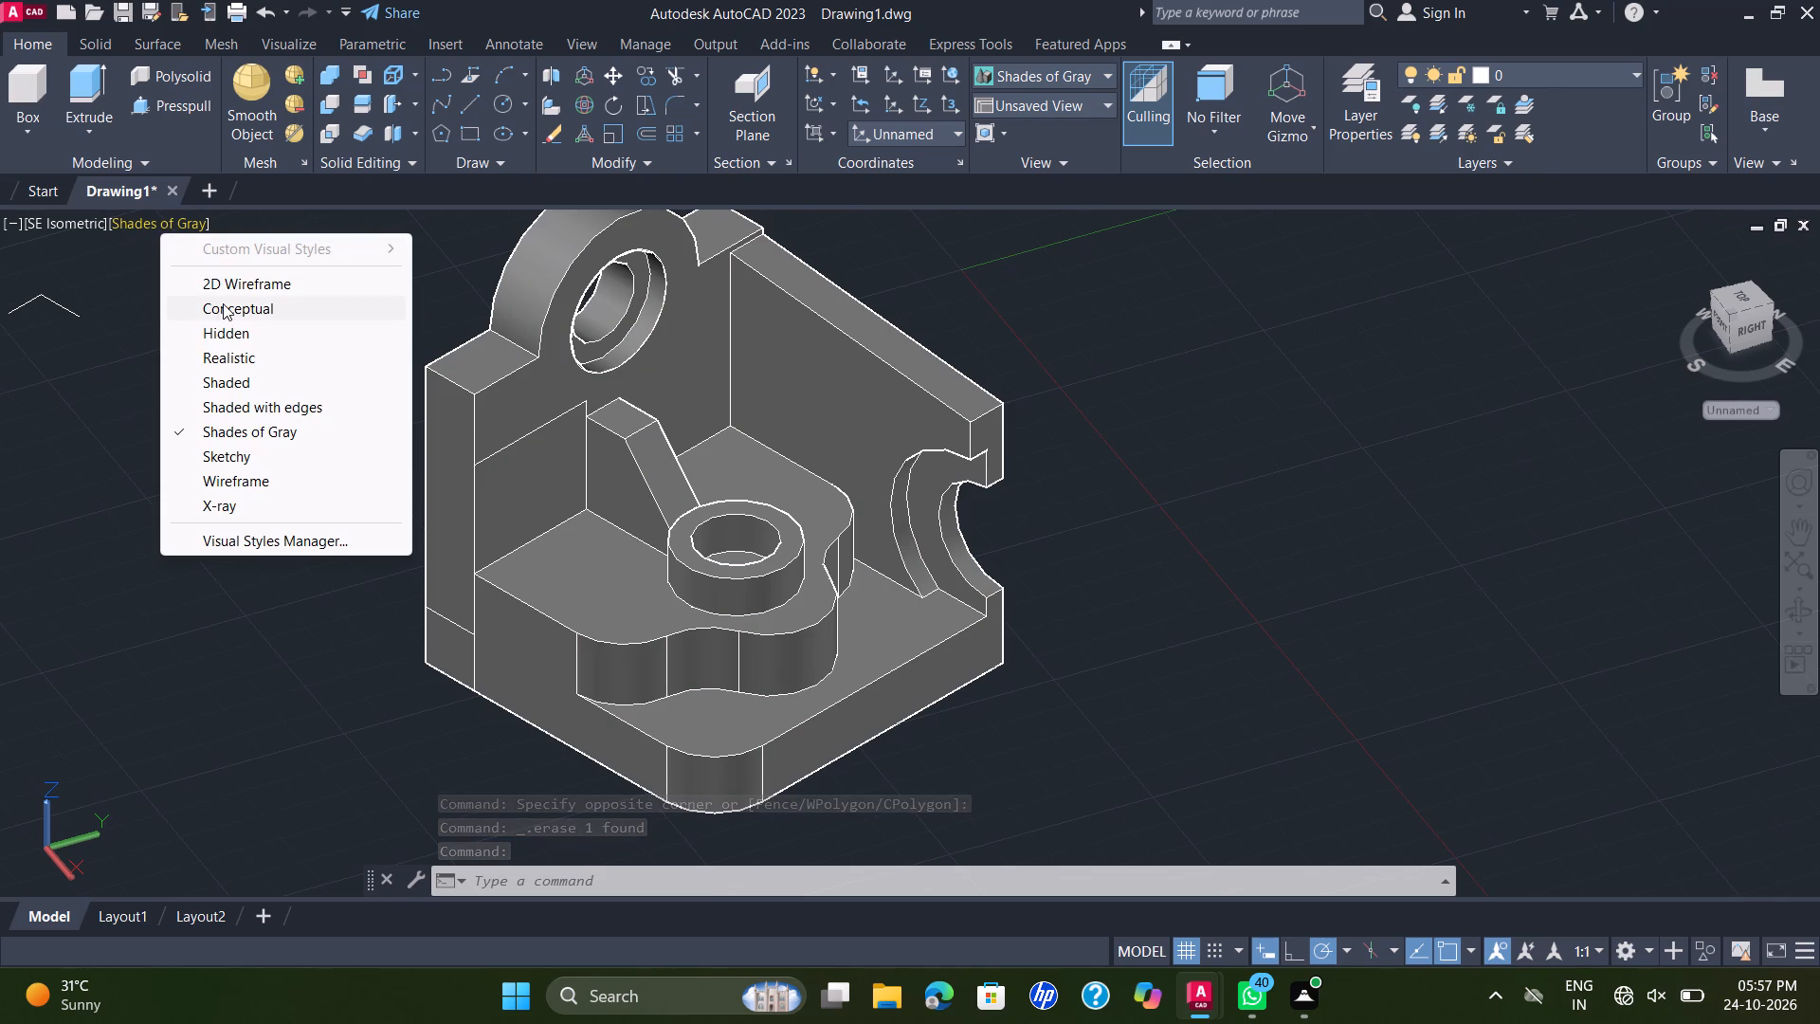
{"action": "left_click", "coordinate": [223, 291]}
{"action": "scroll", "coordinate": [533, 488], "scroll_direction": "up", "scroll_amount": 1}
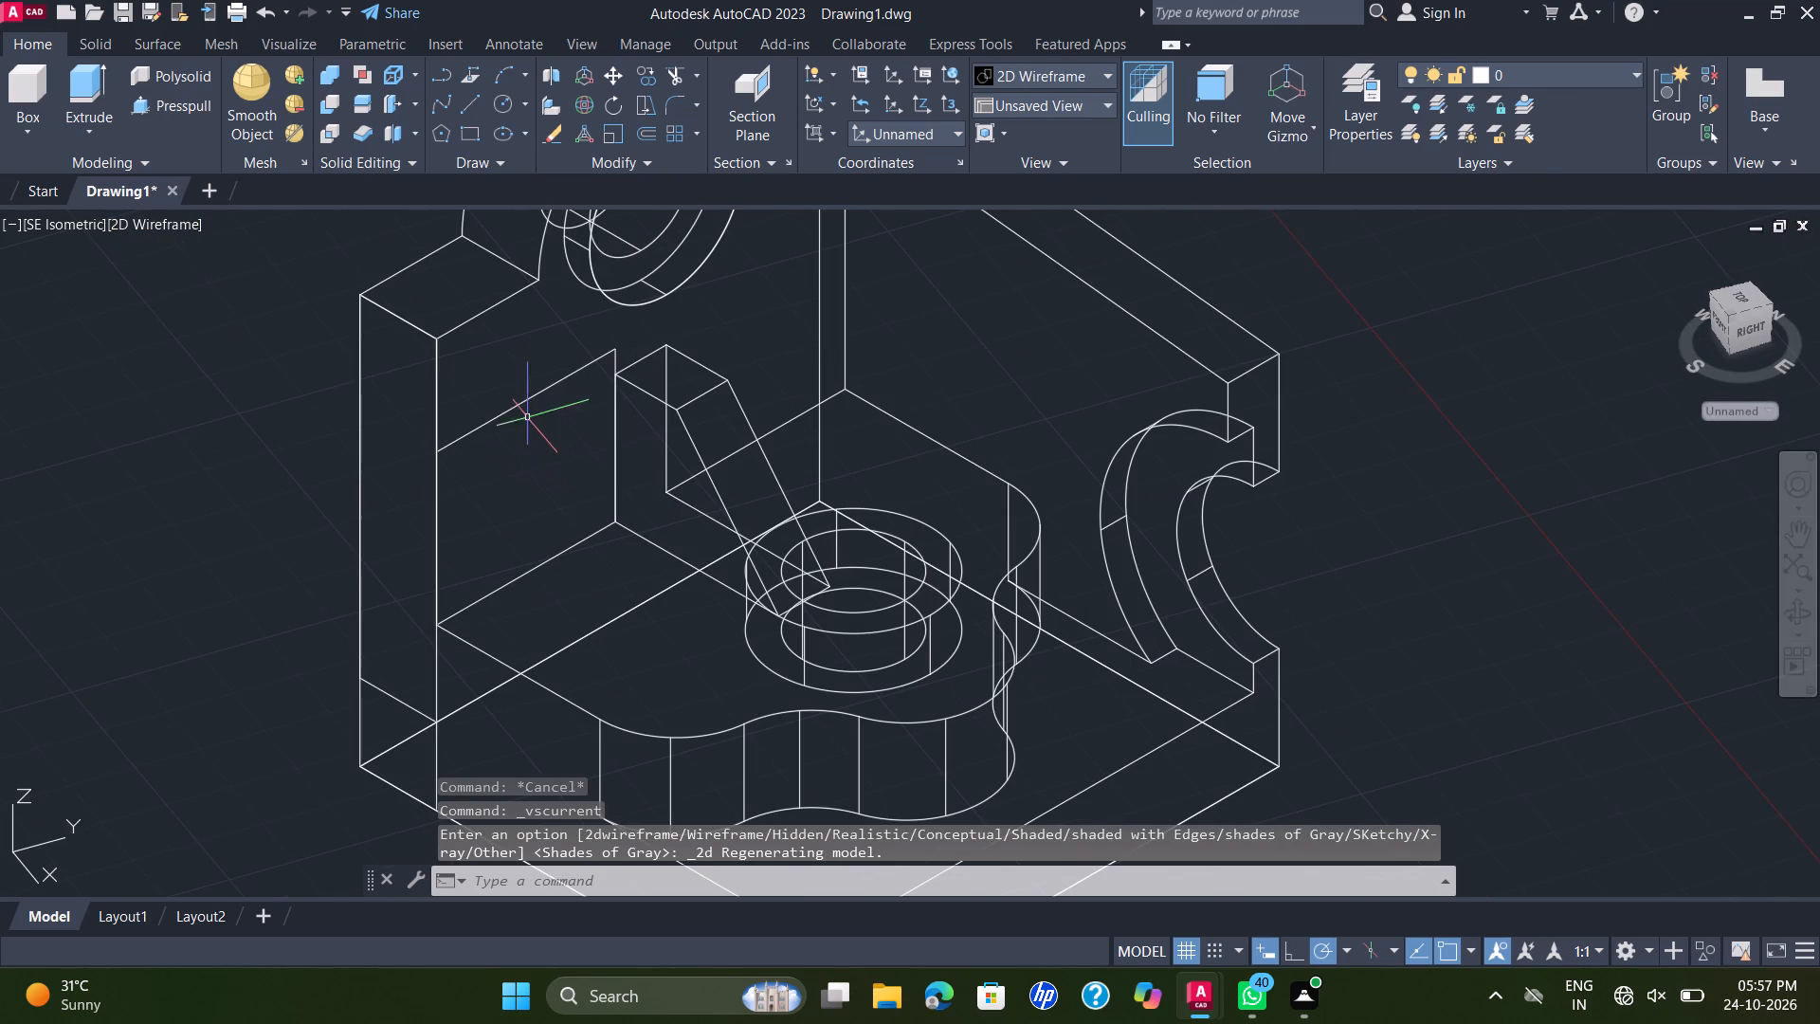
{"action": "left_click", "coordinate": [518, 404]}
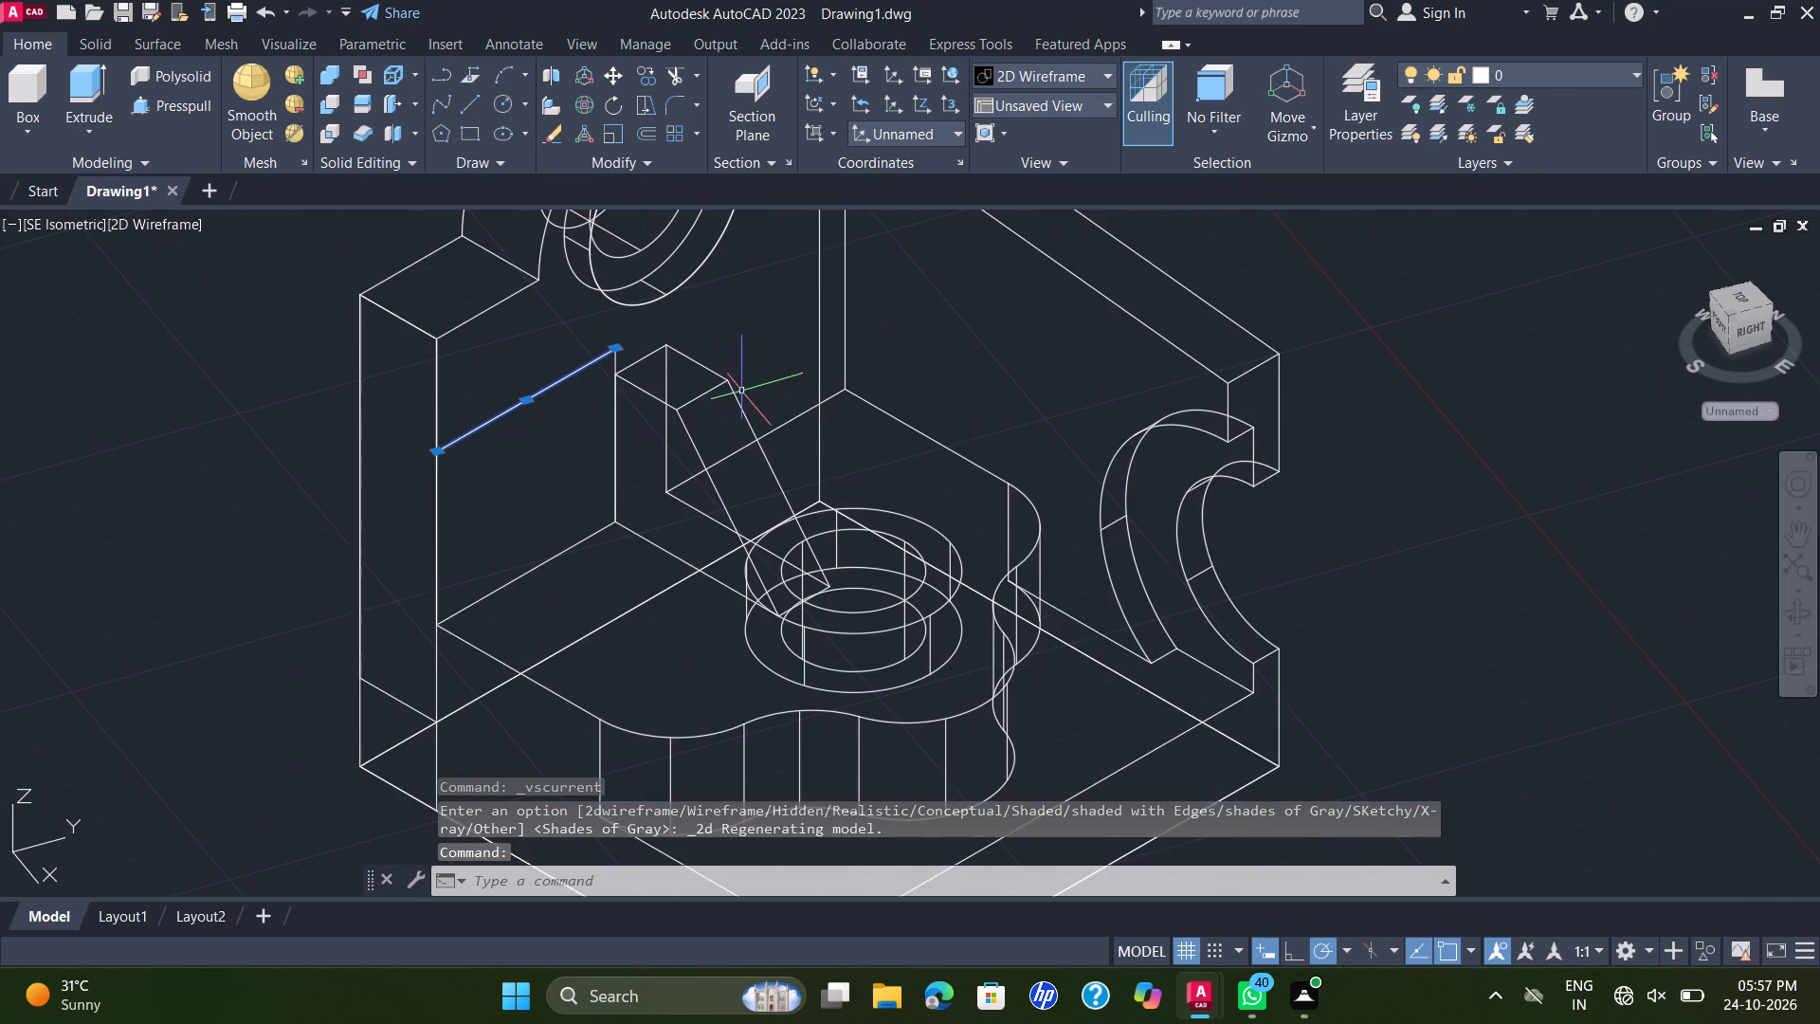
{"action": "key", "text": "Delete"}
{"action": "left_click", "coordinate": [613, 358]}
{"action": "key", "text": "Delete"}
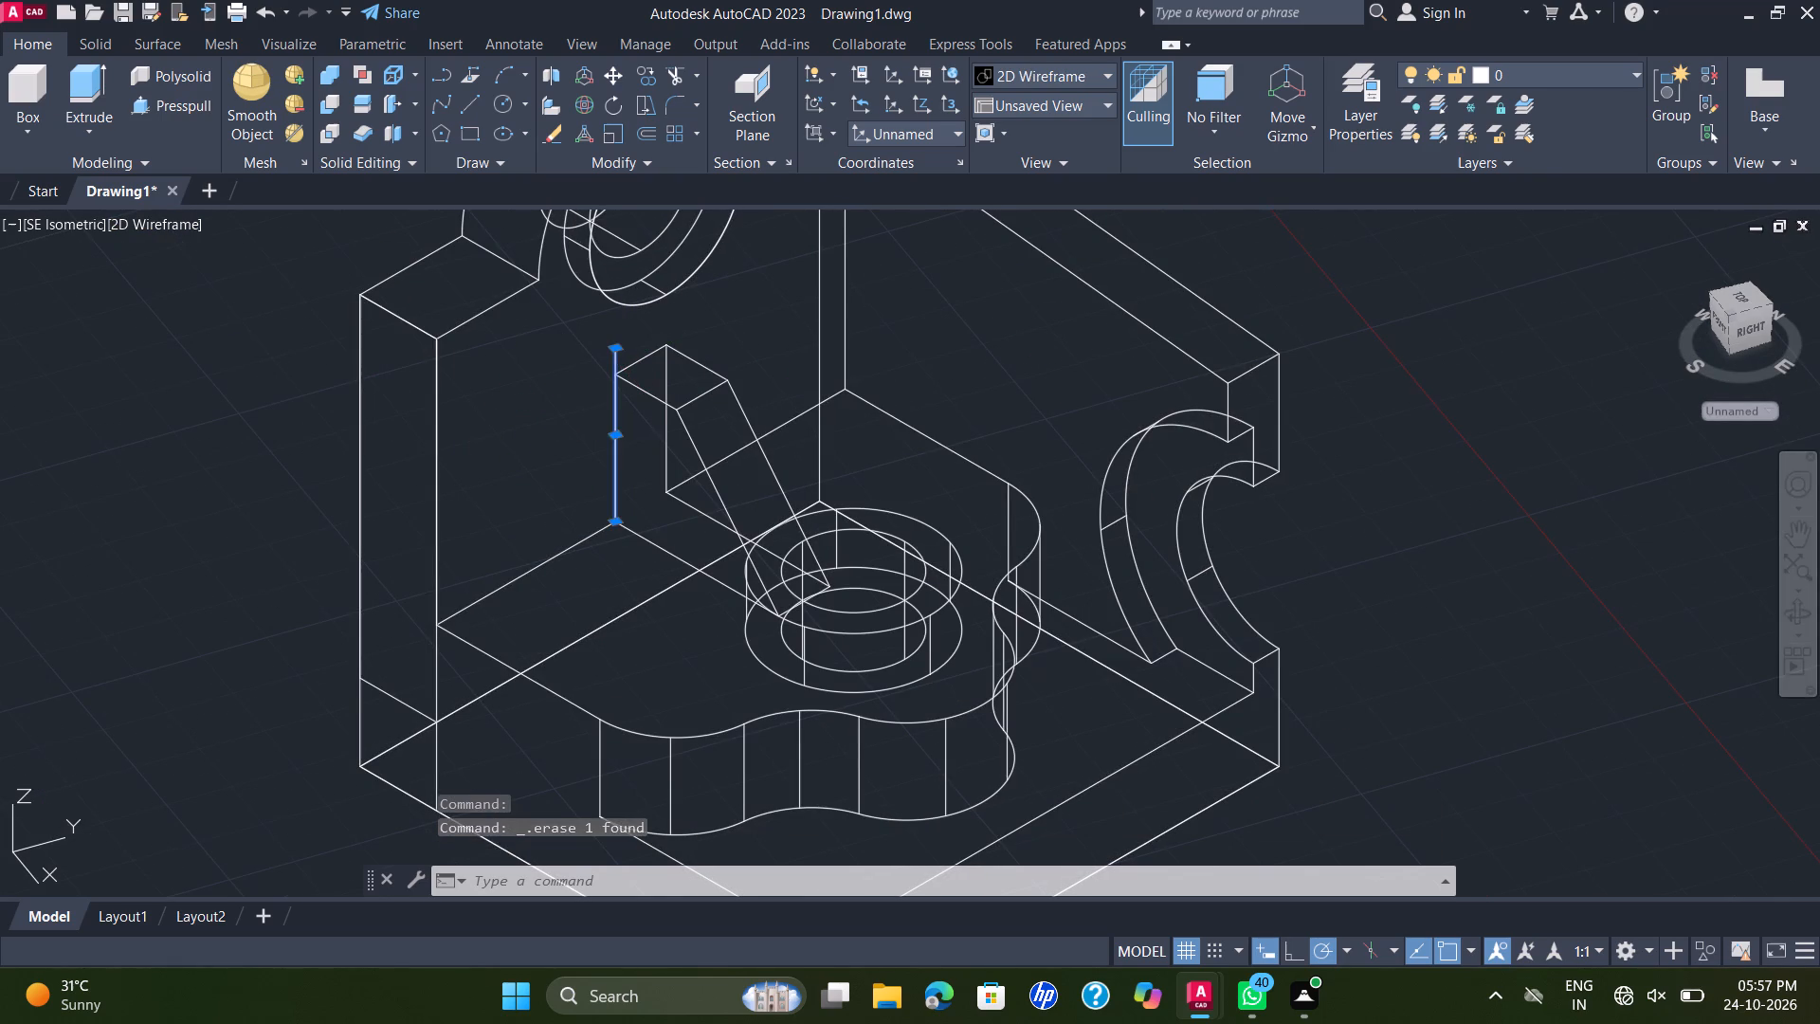
{"action": "scroll", "coordinate": [612, 531], "scroll_direction": "down", "scroll_amount": 1}
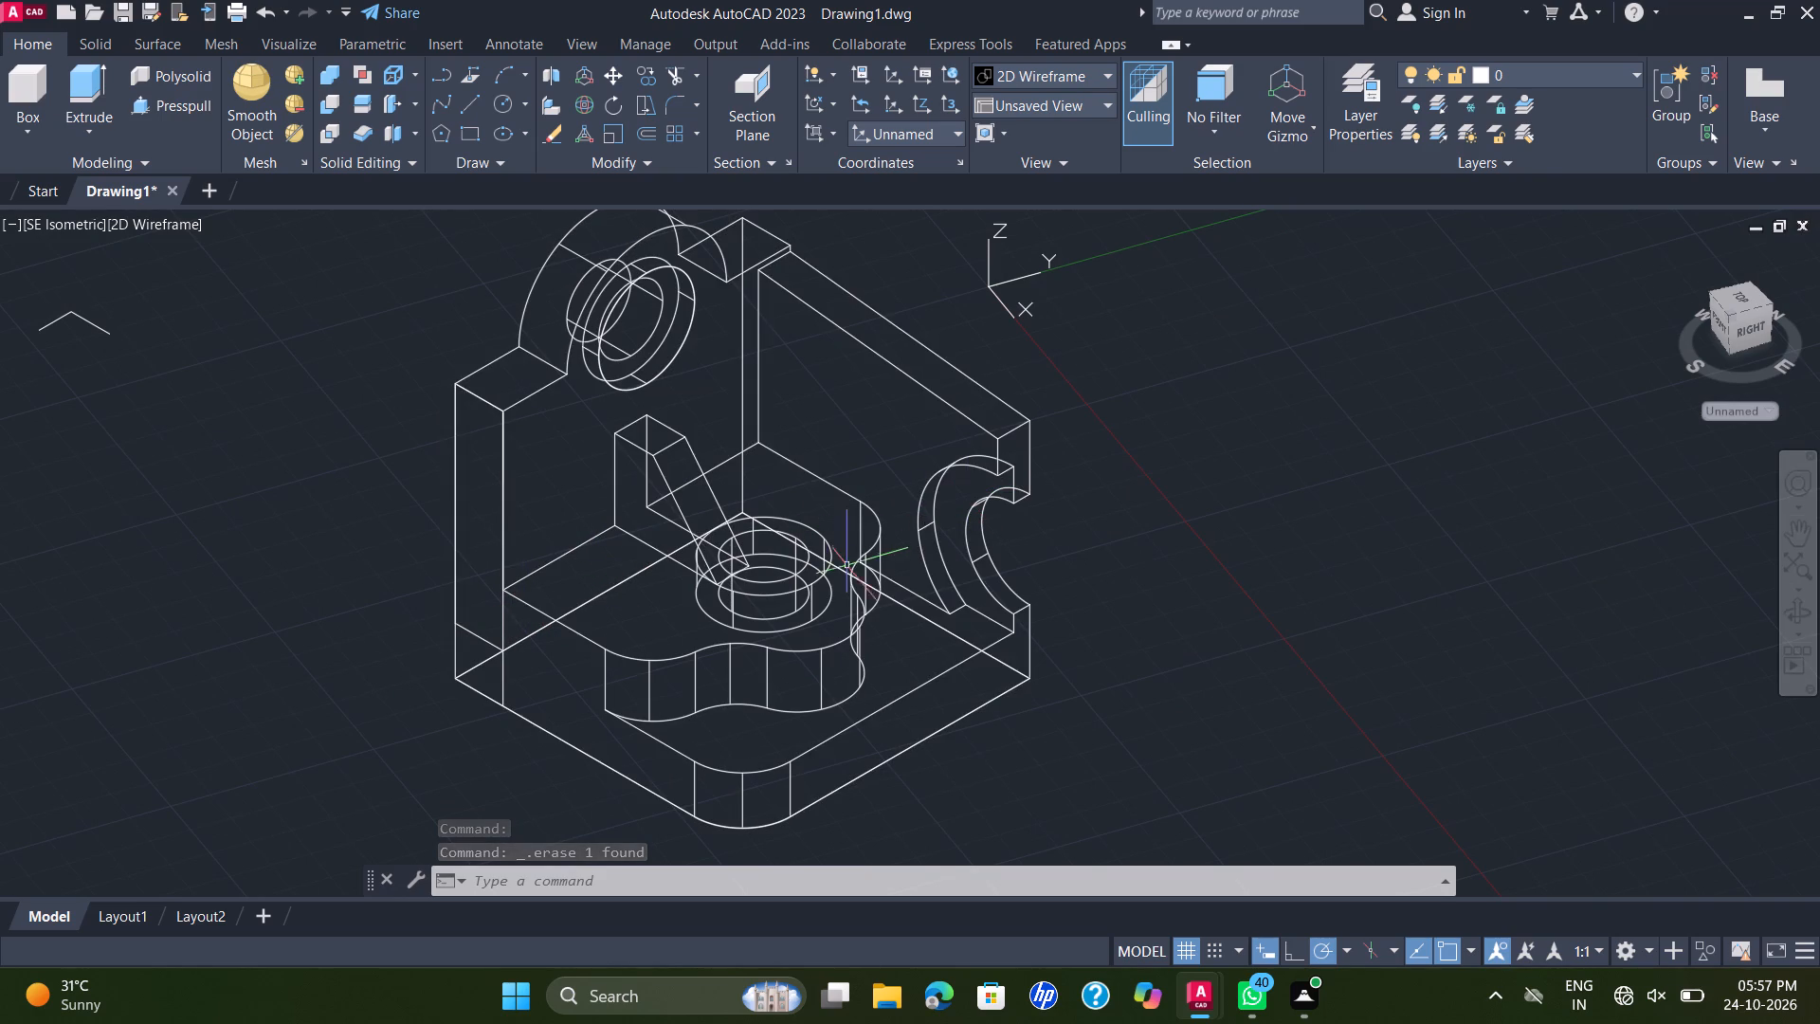
{"action": "scroll", "coordinate": [822, 567], "scroll_direction": "up", "scroll_amount": 1}
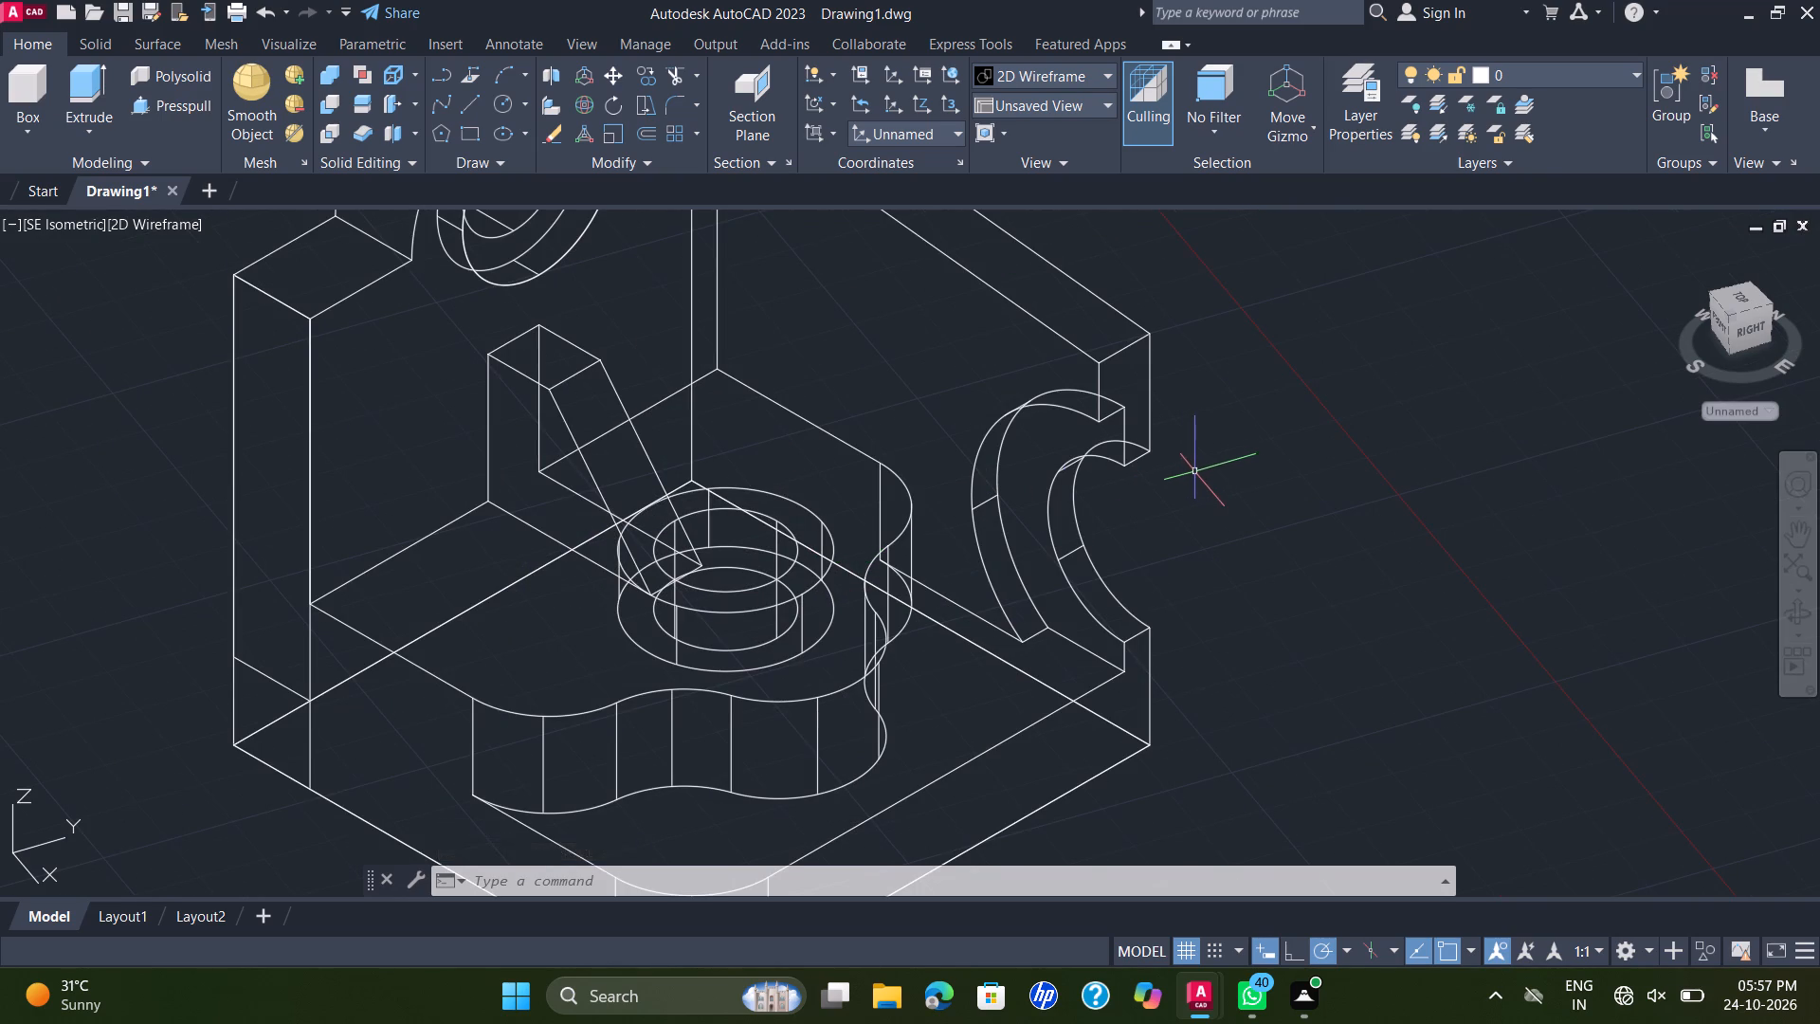
{"action": "key", "text": "Escape"}
Set the visual style back to Shades of Gray and switch to the Top view.
{"action": "scroll", "coordinate": [1181, 453], "scroll_direction": "down", "scroll_amount": 2}
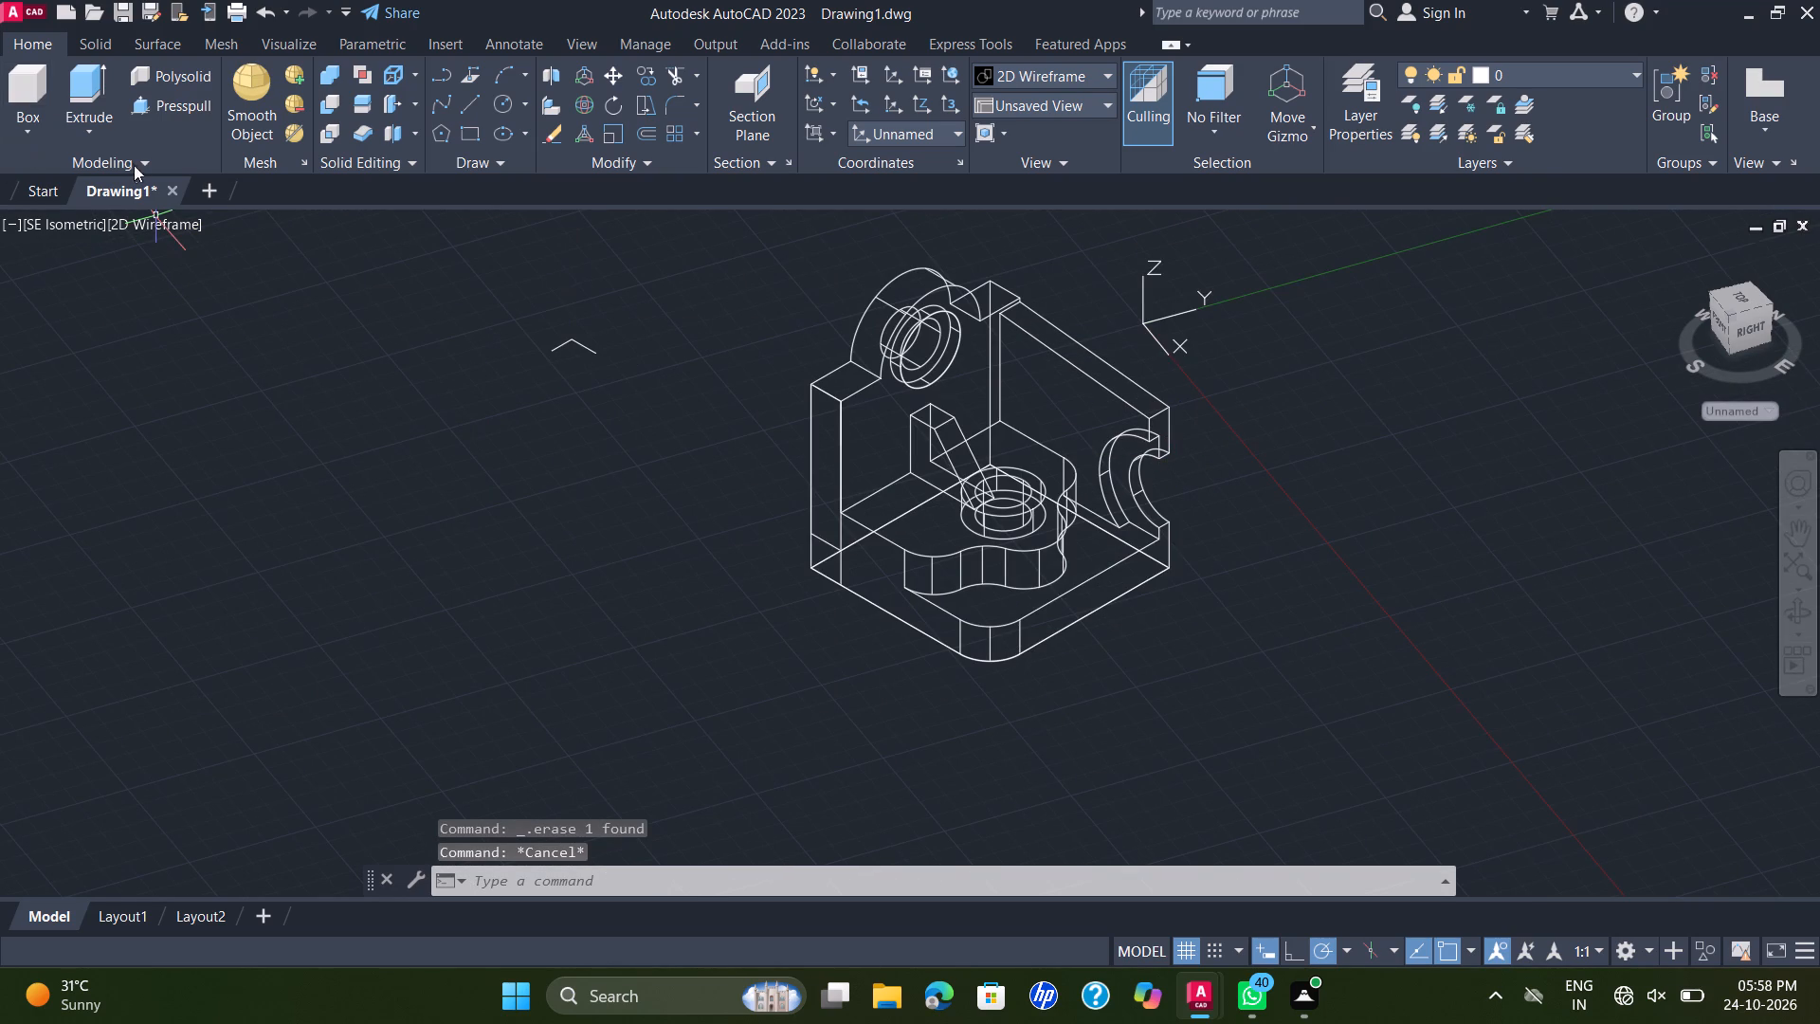
{"action": "left_click", "coordinate": [56, 224]}
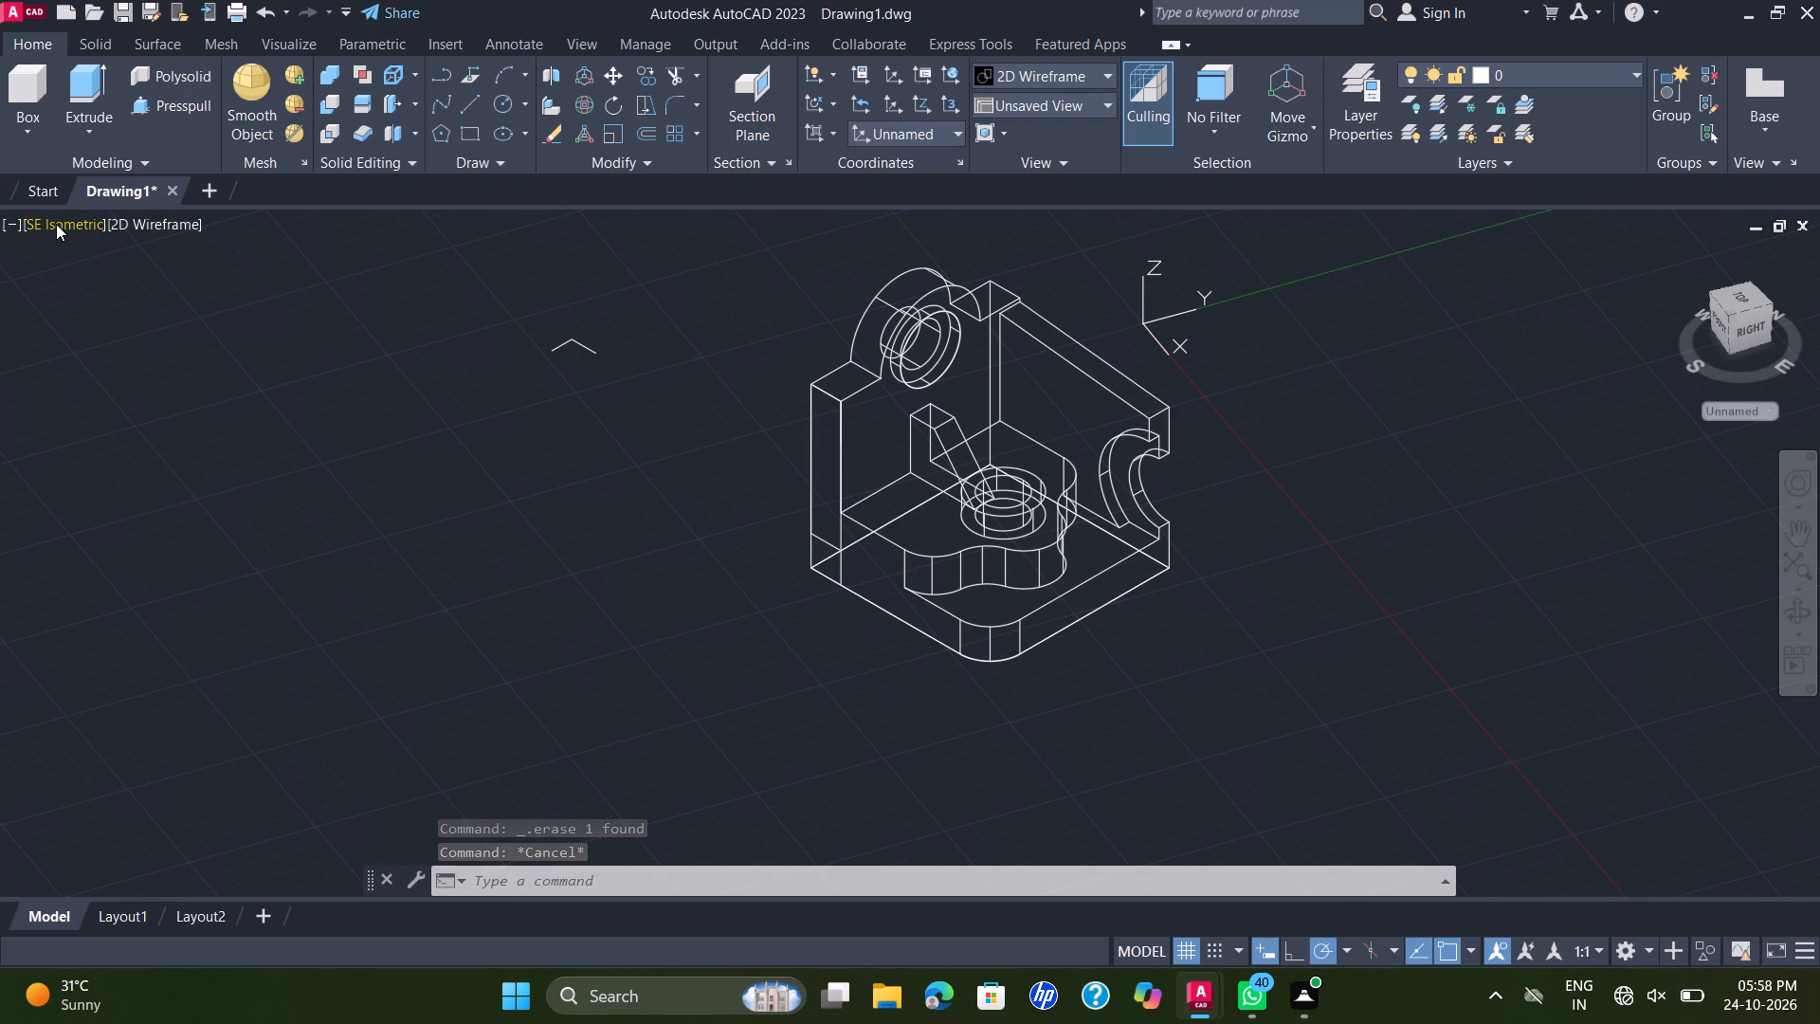
{"action": "left_click", "coordinate": [56, 224]}
{"action": "left_click", "coordinate": [180, 223]}
{"action": "left_click", "coordinate": [176, 222]}
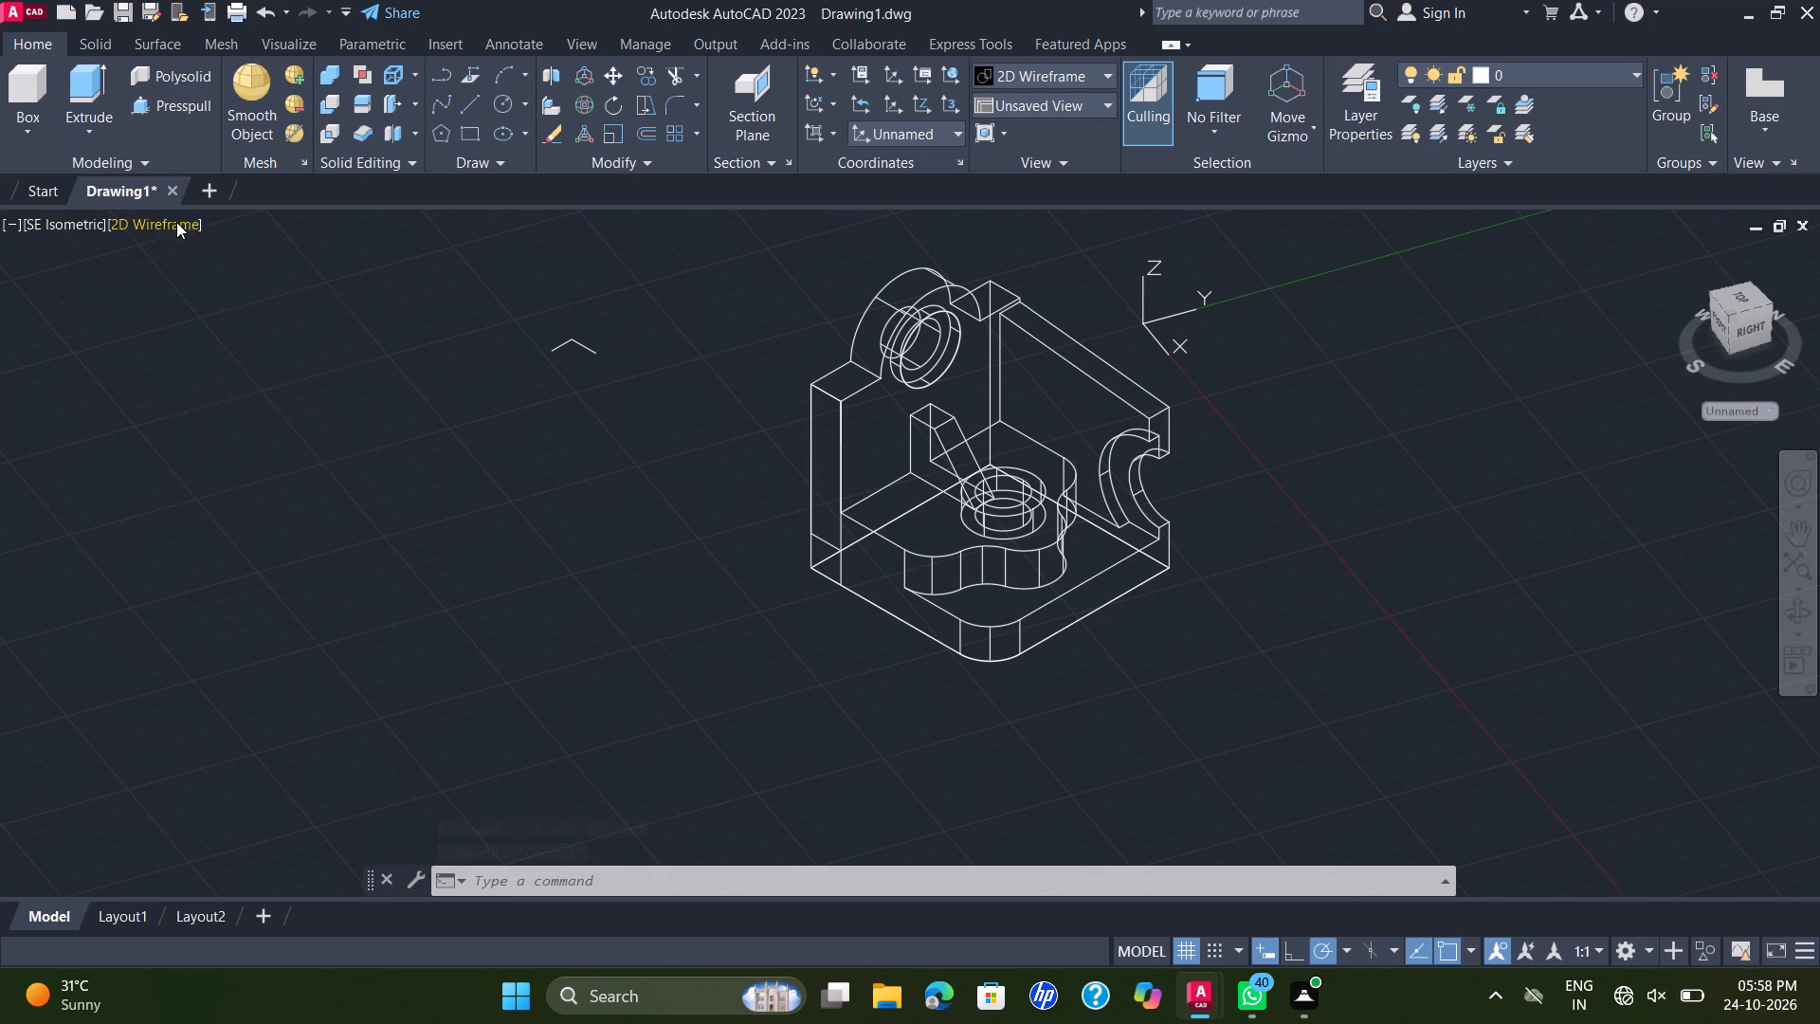
{"action": "left_click", "coordinate": [323, 438]}
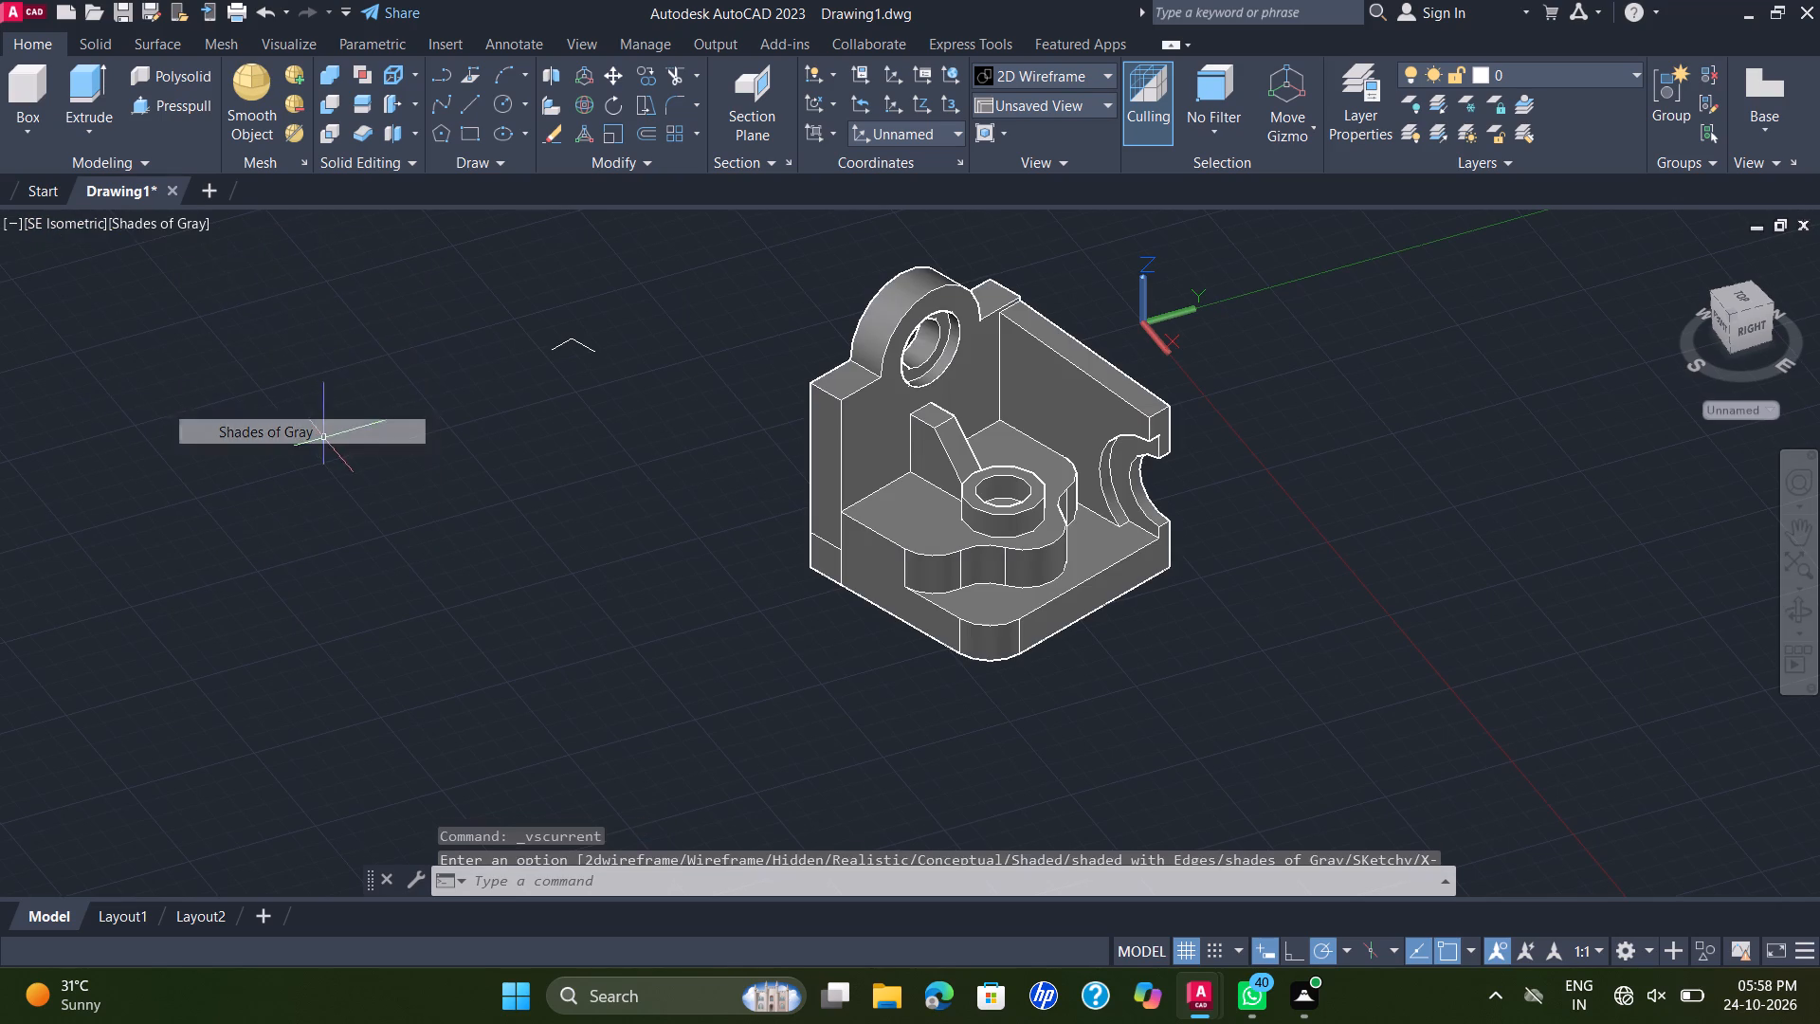
{"action": "left_click", "coordinate": [37, 228]}
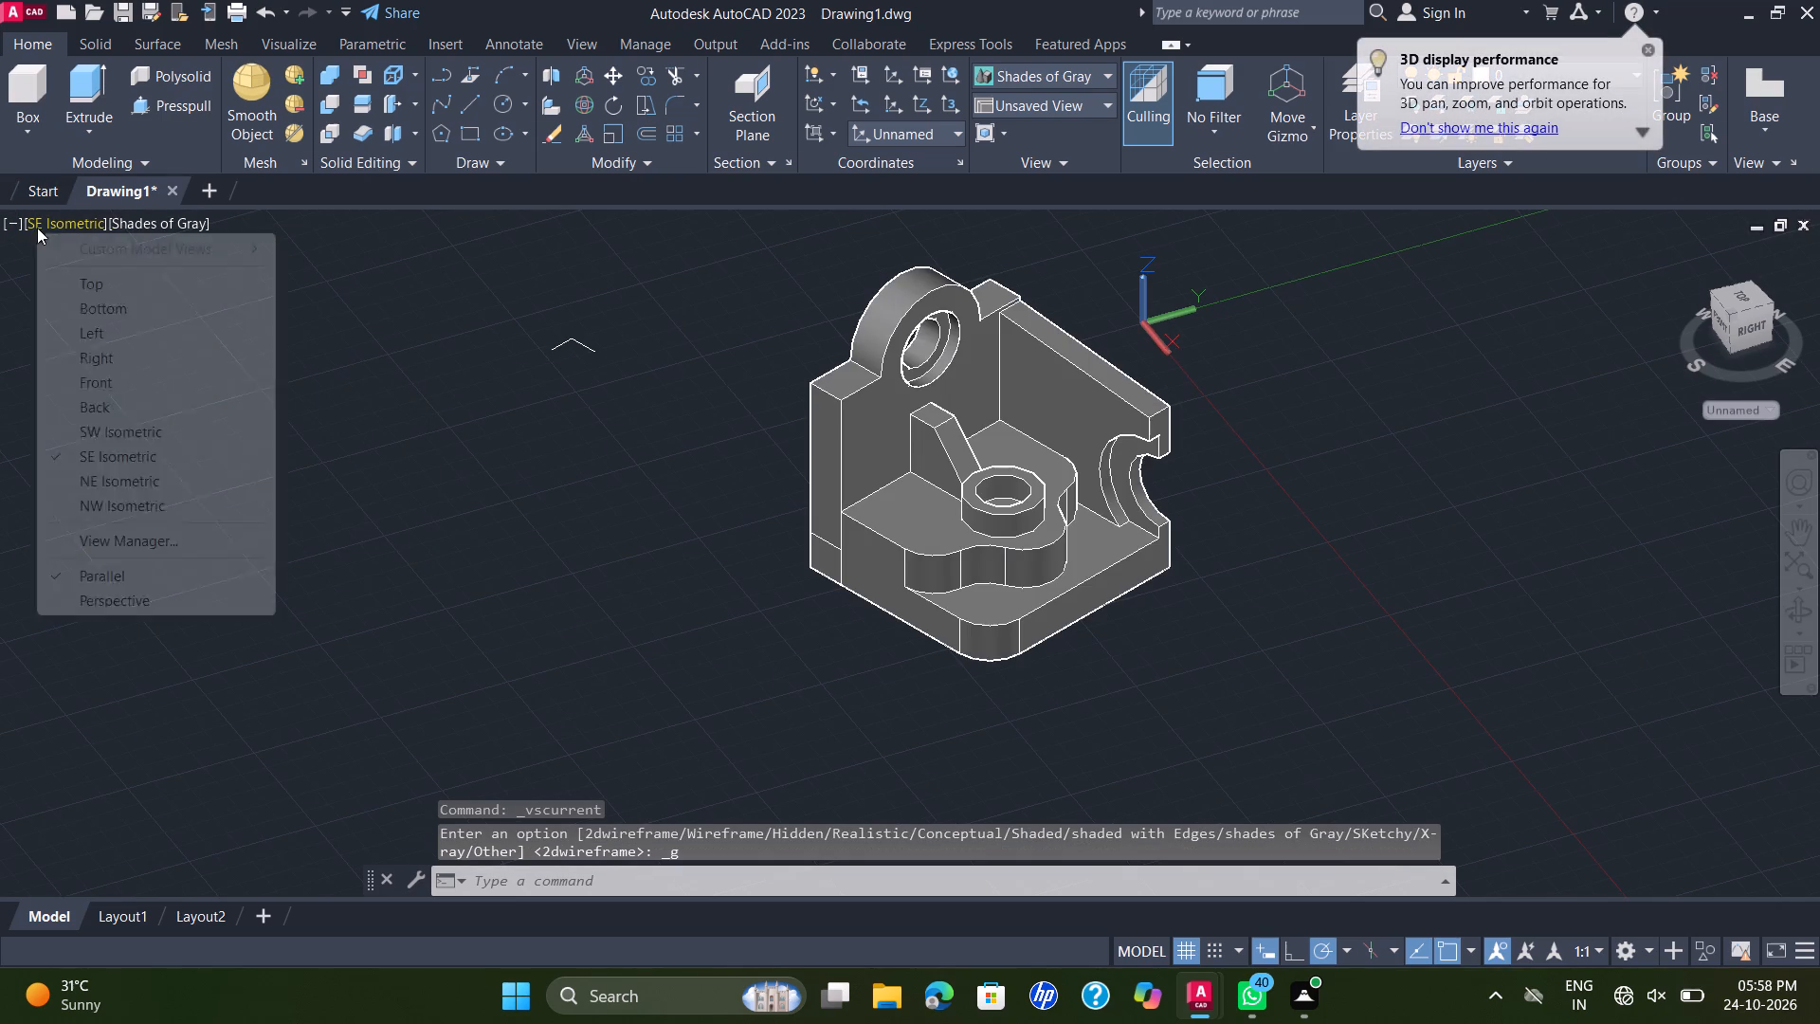
{"action": "left_click", "coordinate": [127, 293]}
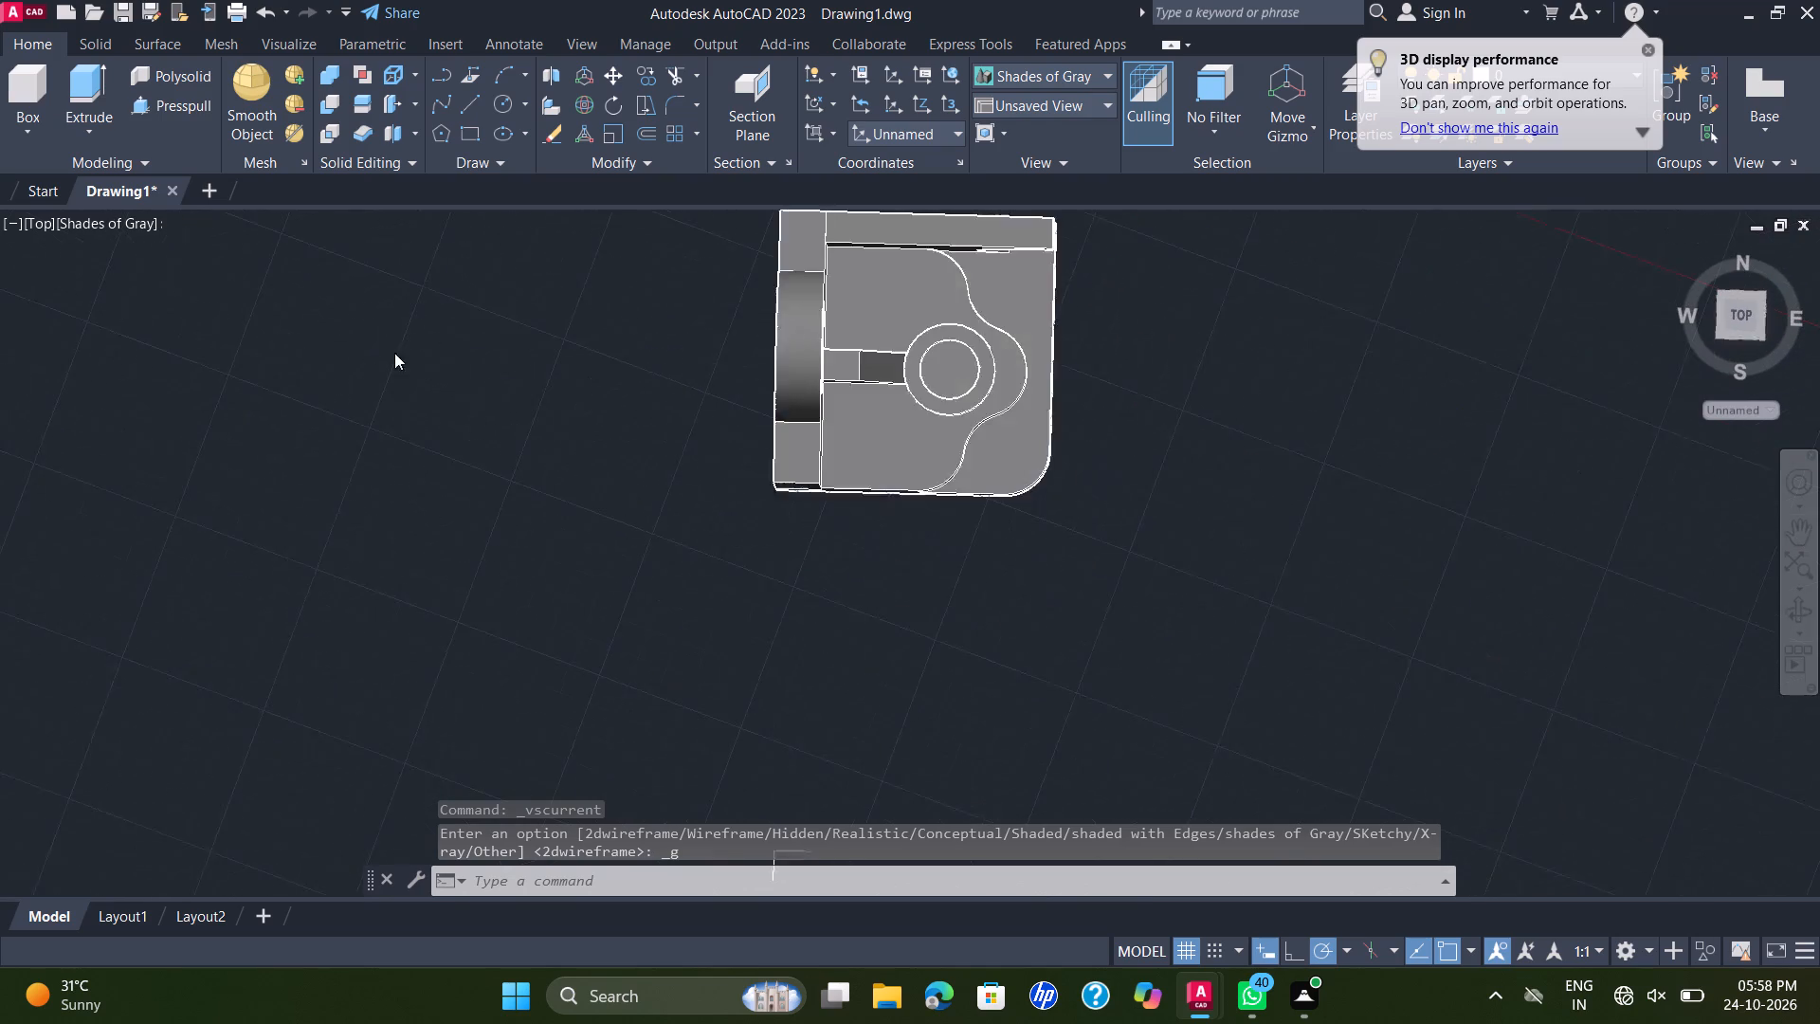
Draw a circle of diameter 12 on the base plate, centred on the centre of its rounded corner.
{"action": "middle_click_drag", "start_coordinate": [978, 353], "coordinate": [796, 381]}
{"action": "scroll", "coordinate": [756, 343], "scroll_direction": "up", "scroll_amount": 1}
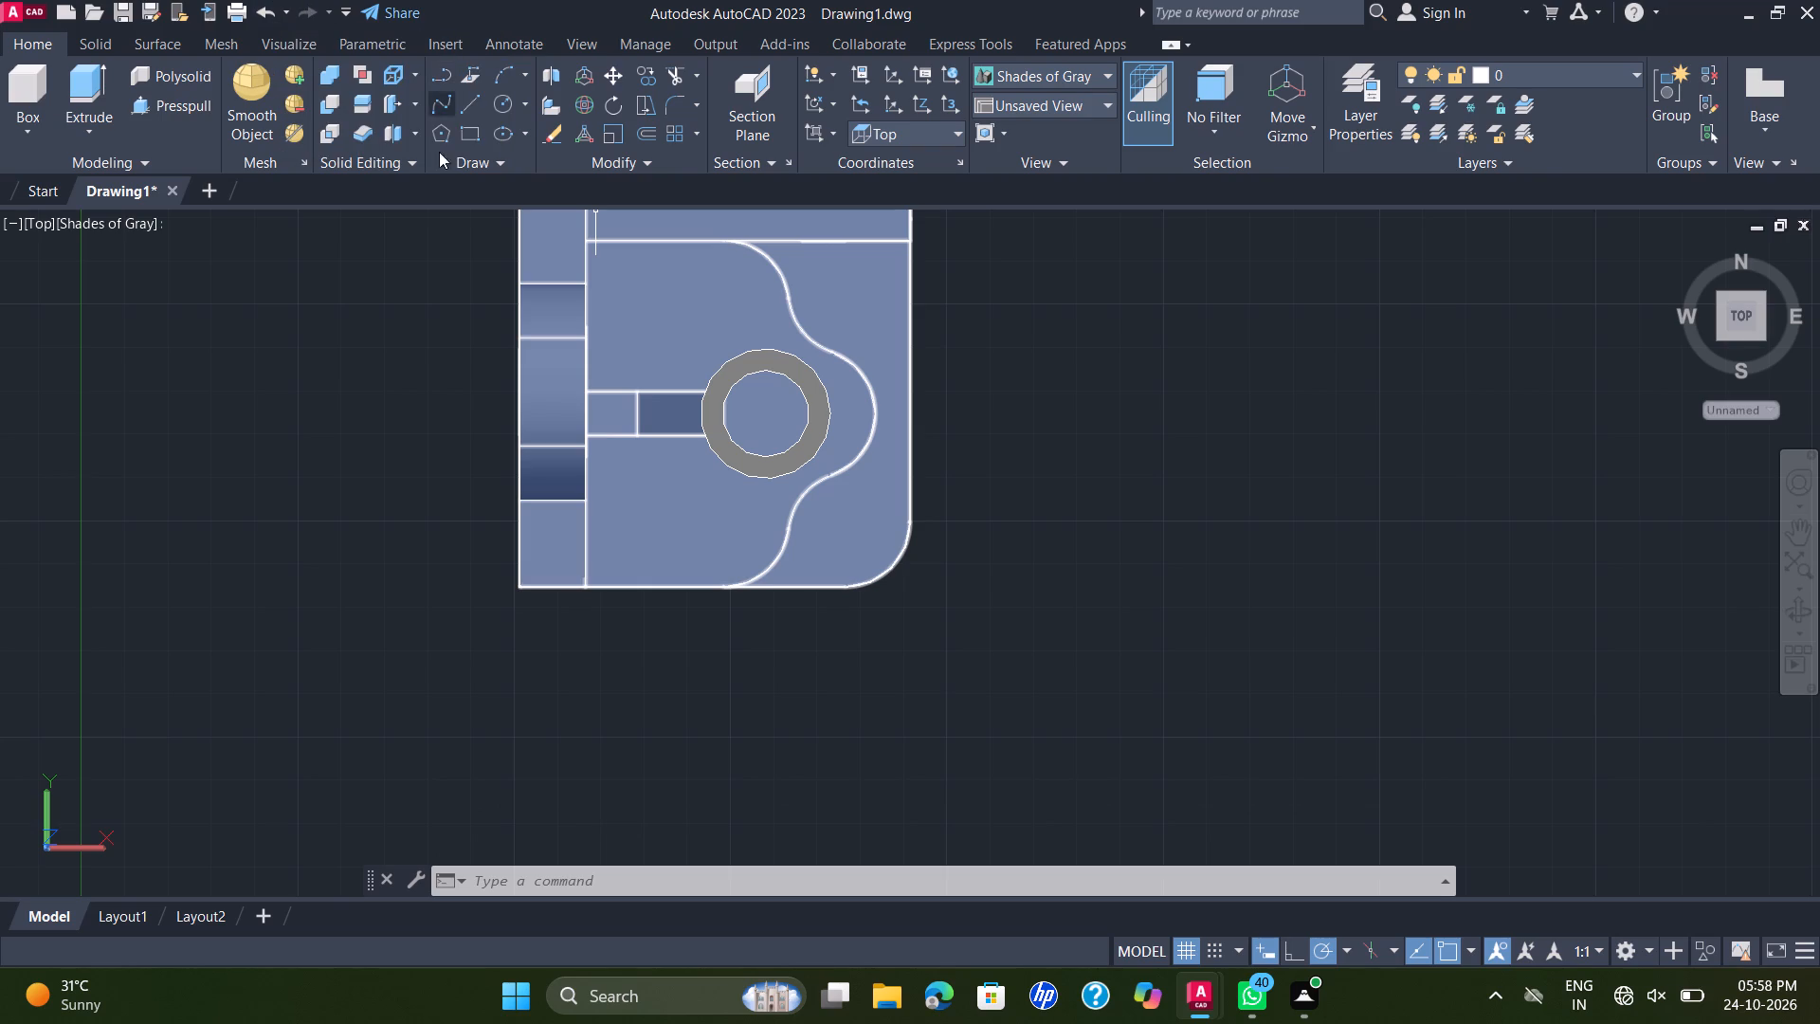
{"action": "left_click", "coordinate": [503, 114]}
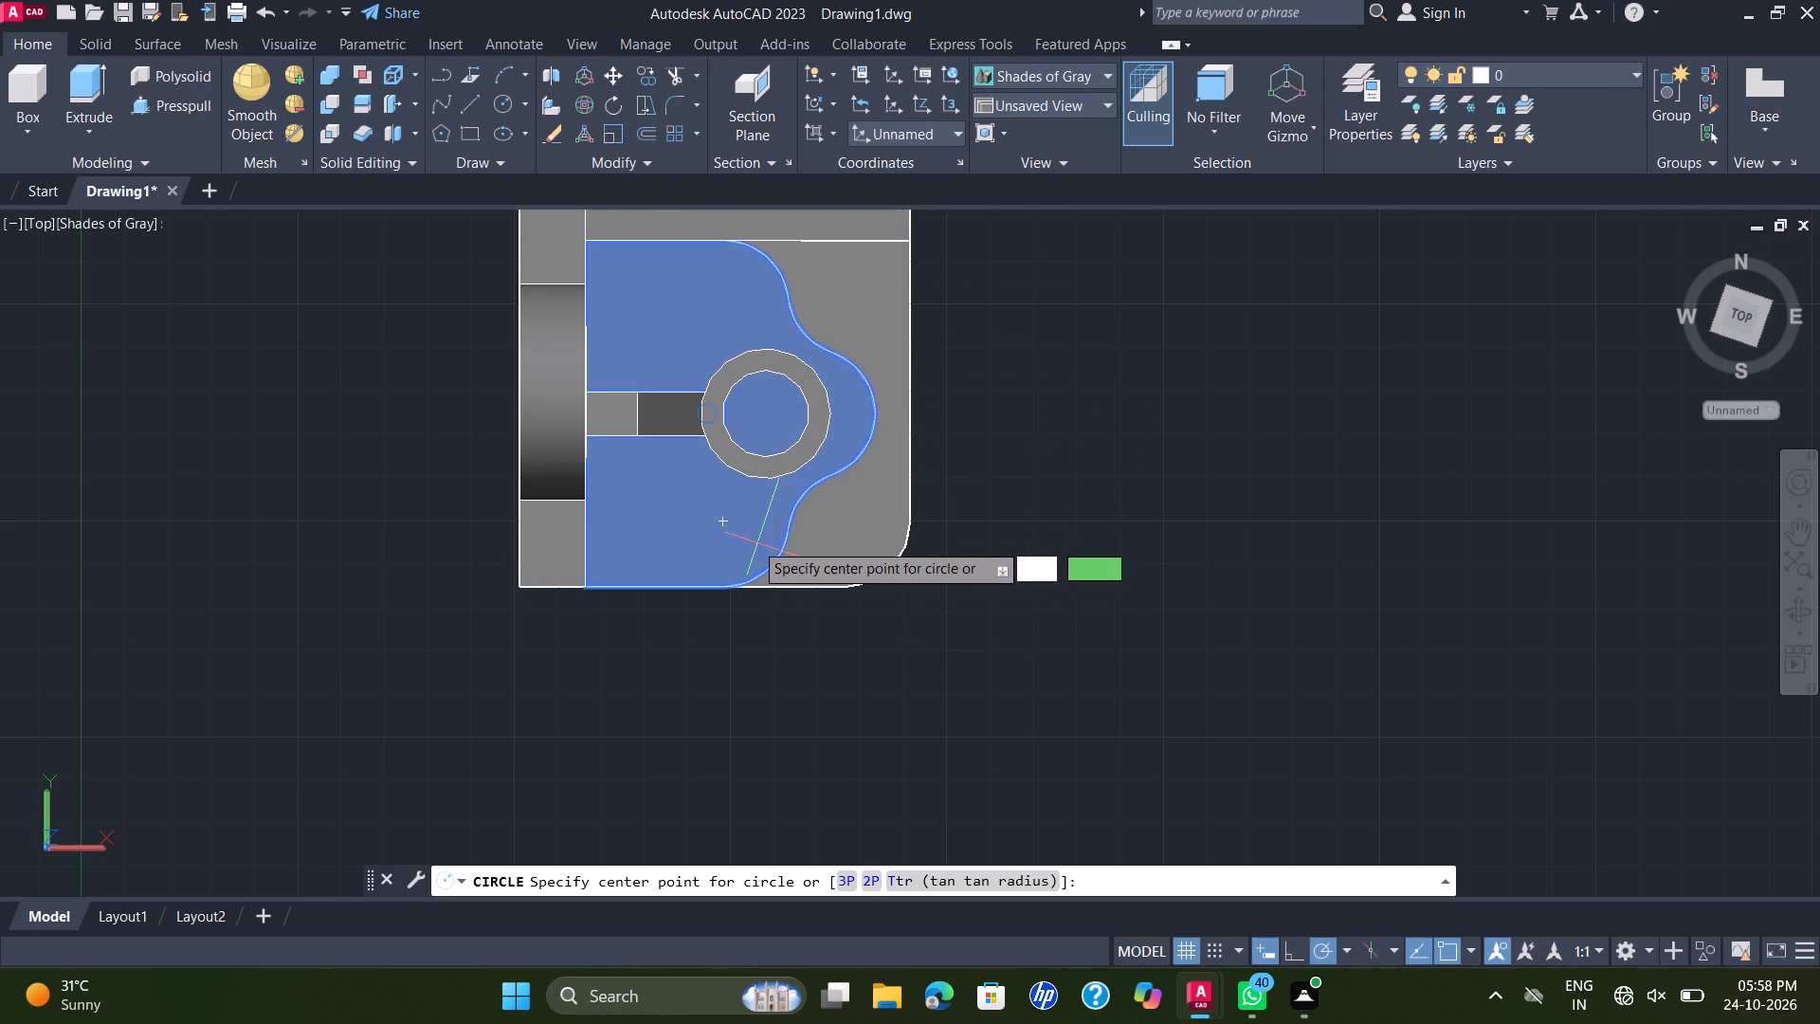
{"action": "left_click", "coordinate": [843, 523]}
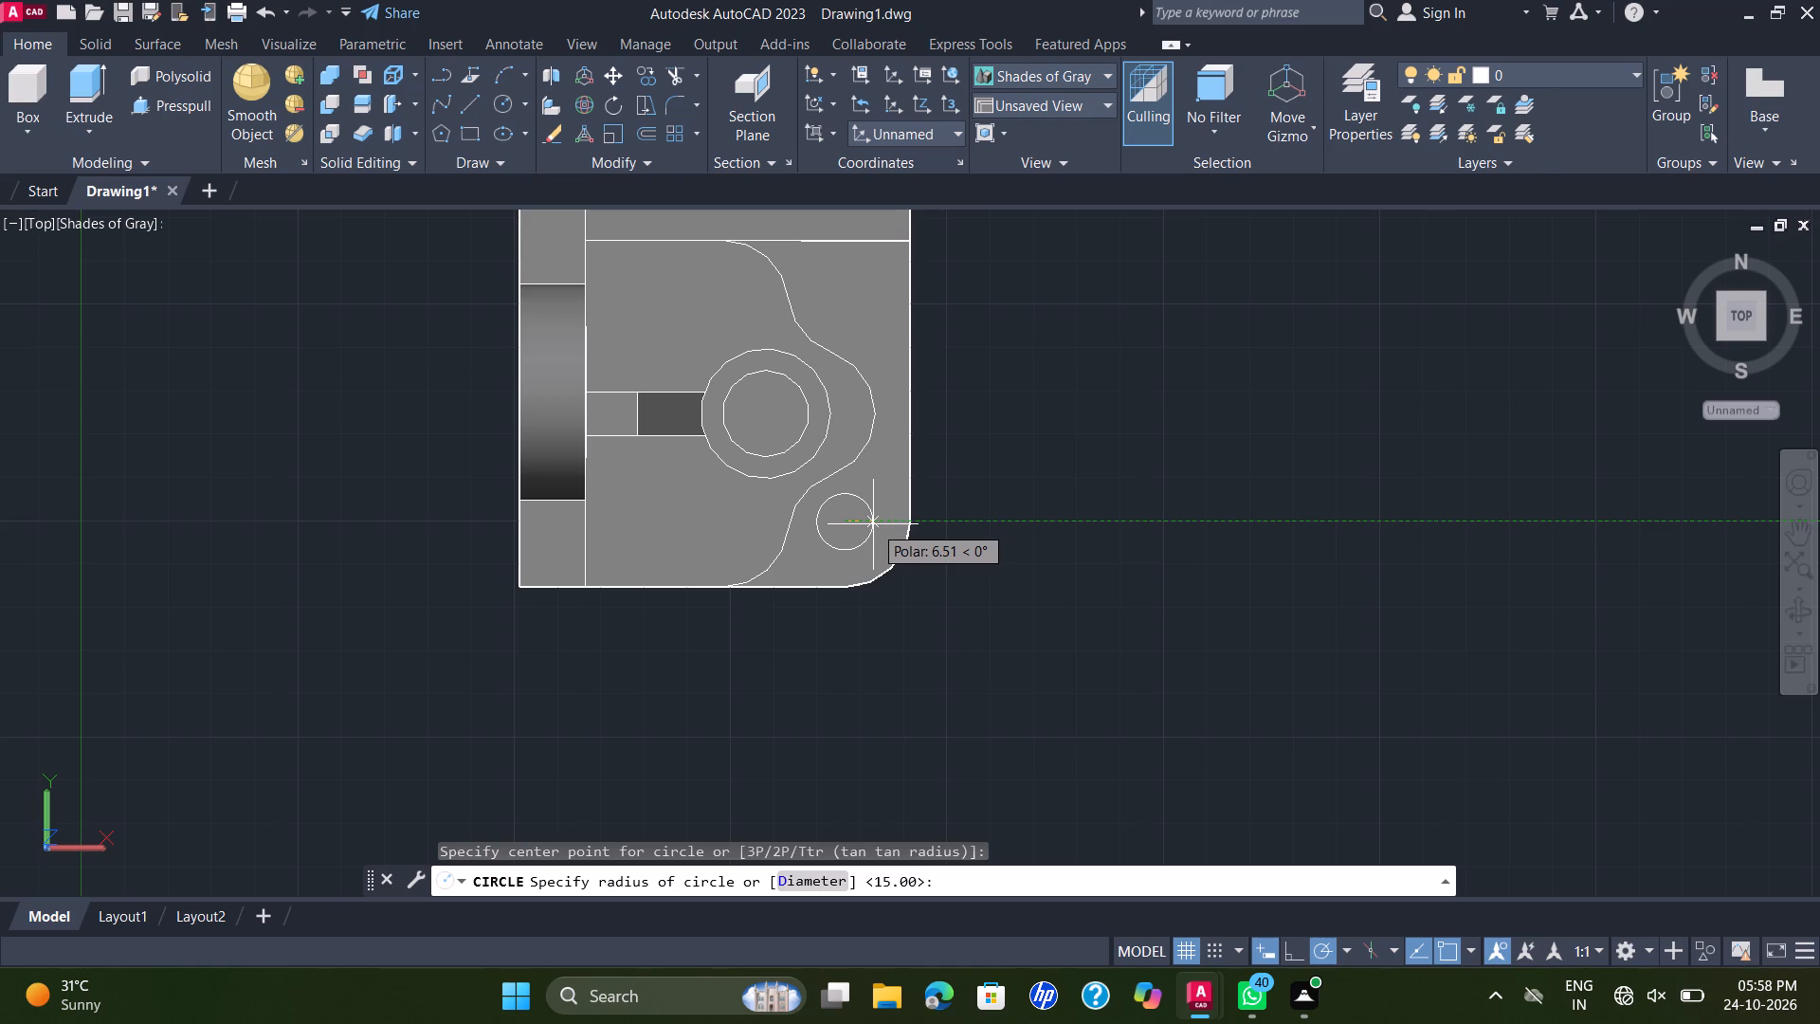
{"action": "key", "text": "d"}
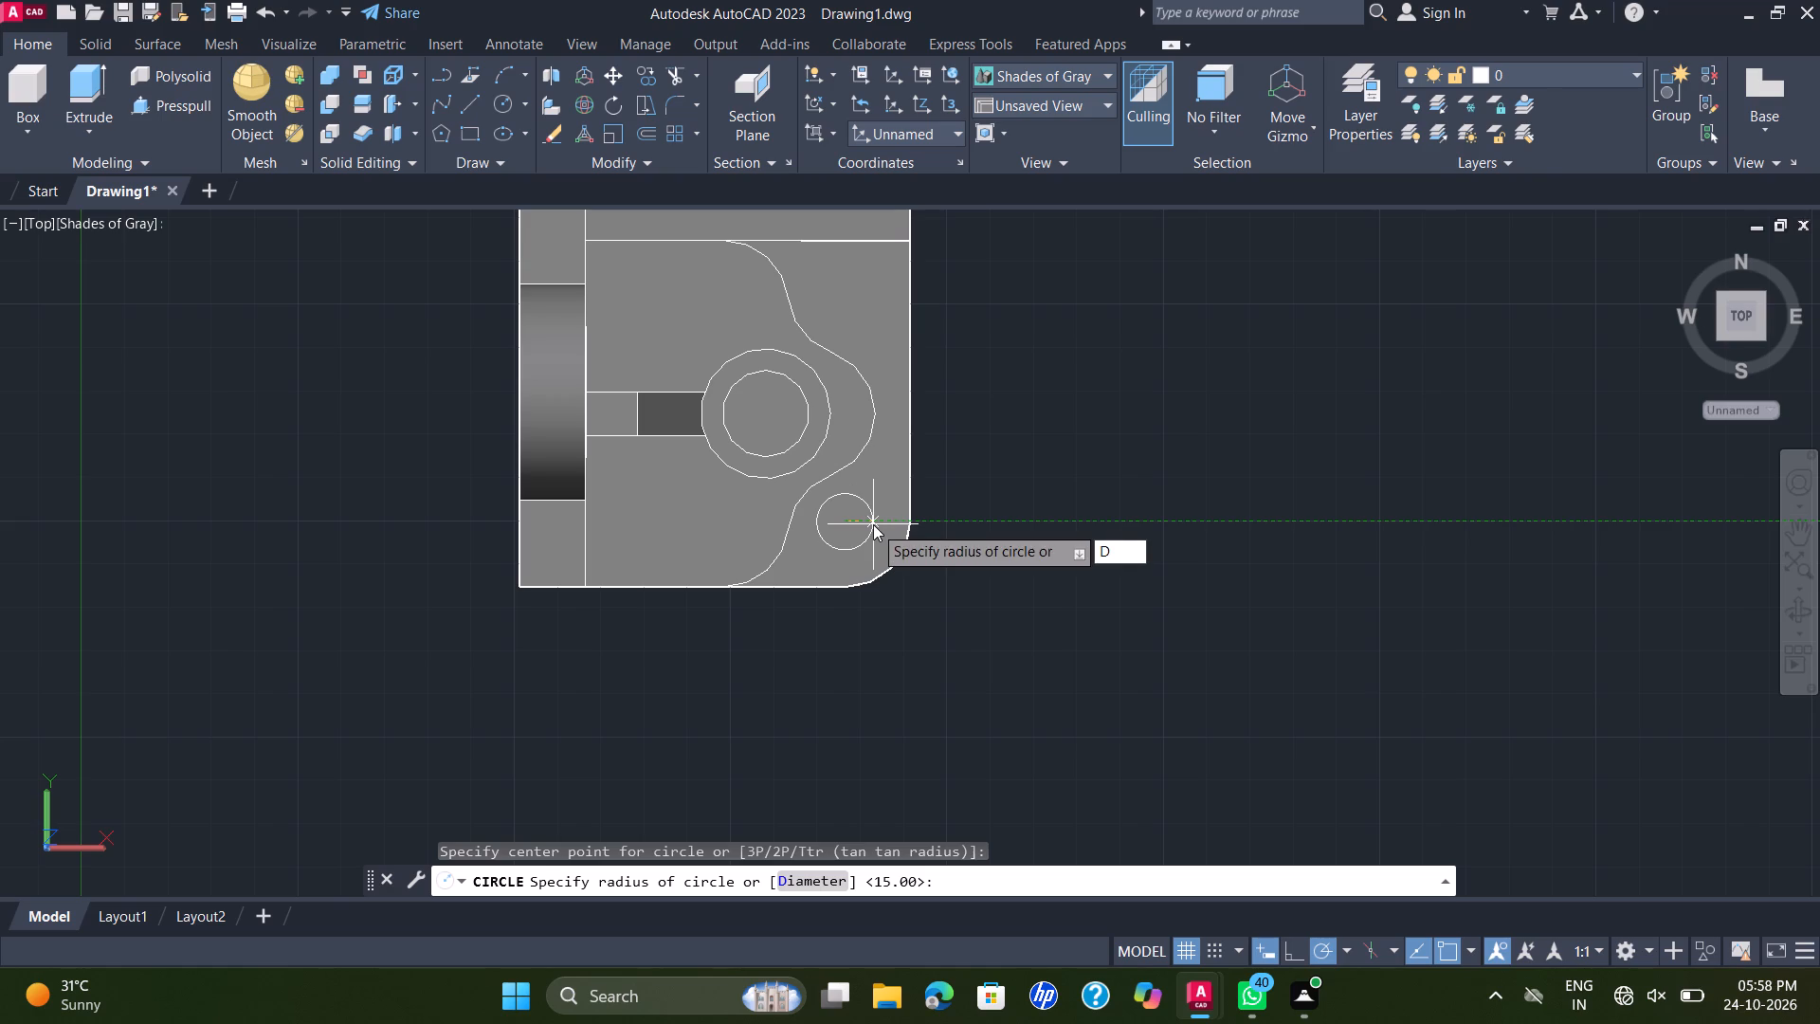
{"action": "key", "text": "Return"}
{"action": "type", "text": "12"}
{"action": "key", "text": "Return"}
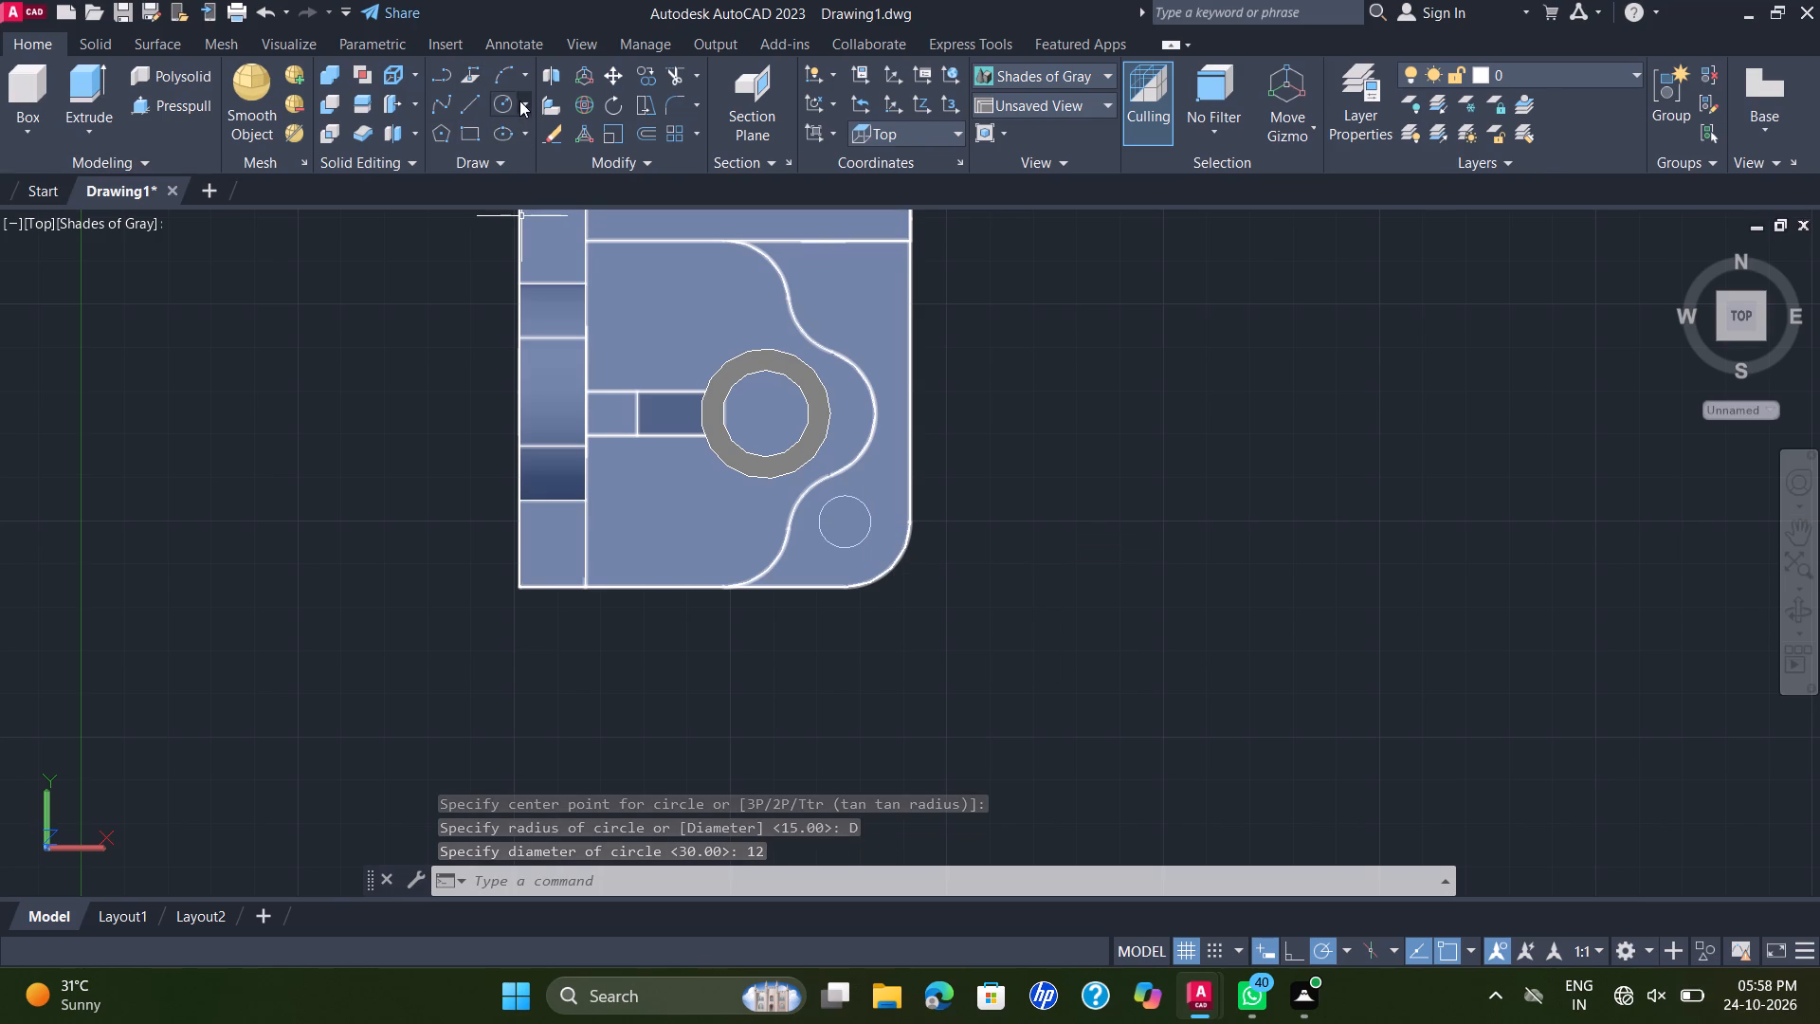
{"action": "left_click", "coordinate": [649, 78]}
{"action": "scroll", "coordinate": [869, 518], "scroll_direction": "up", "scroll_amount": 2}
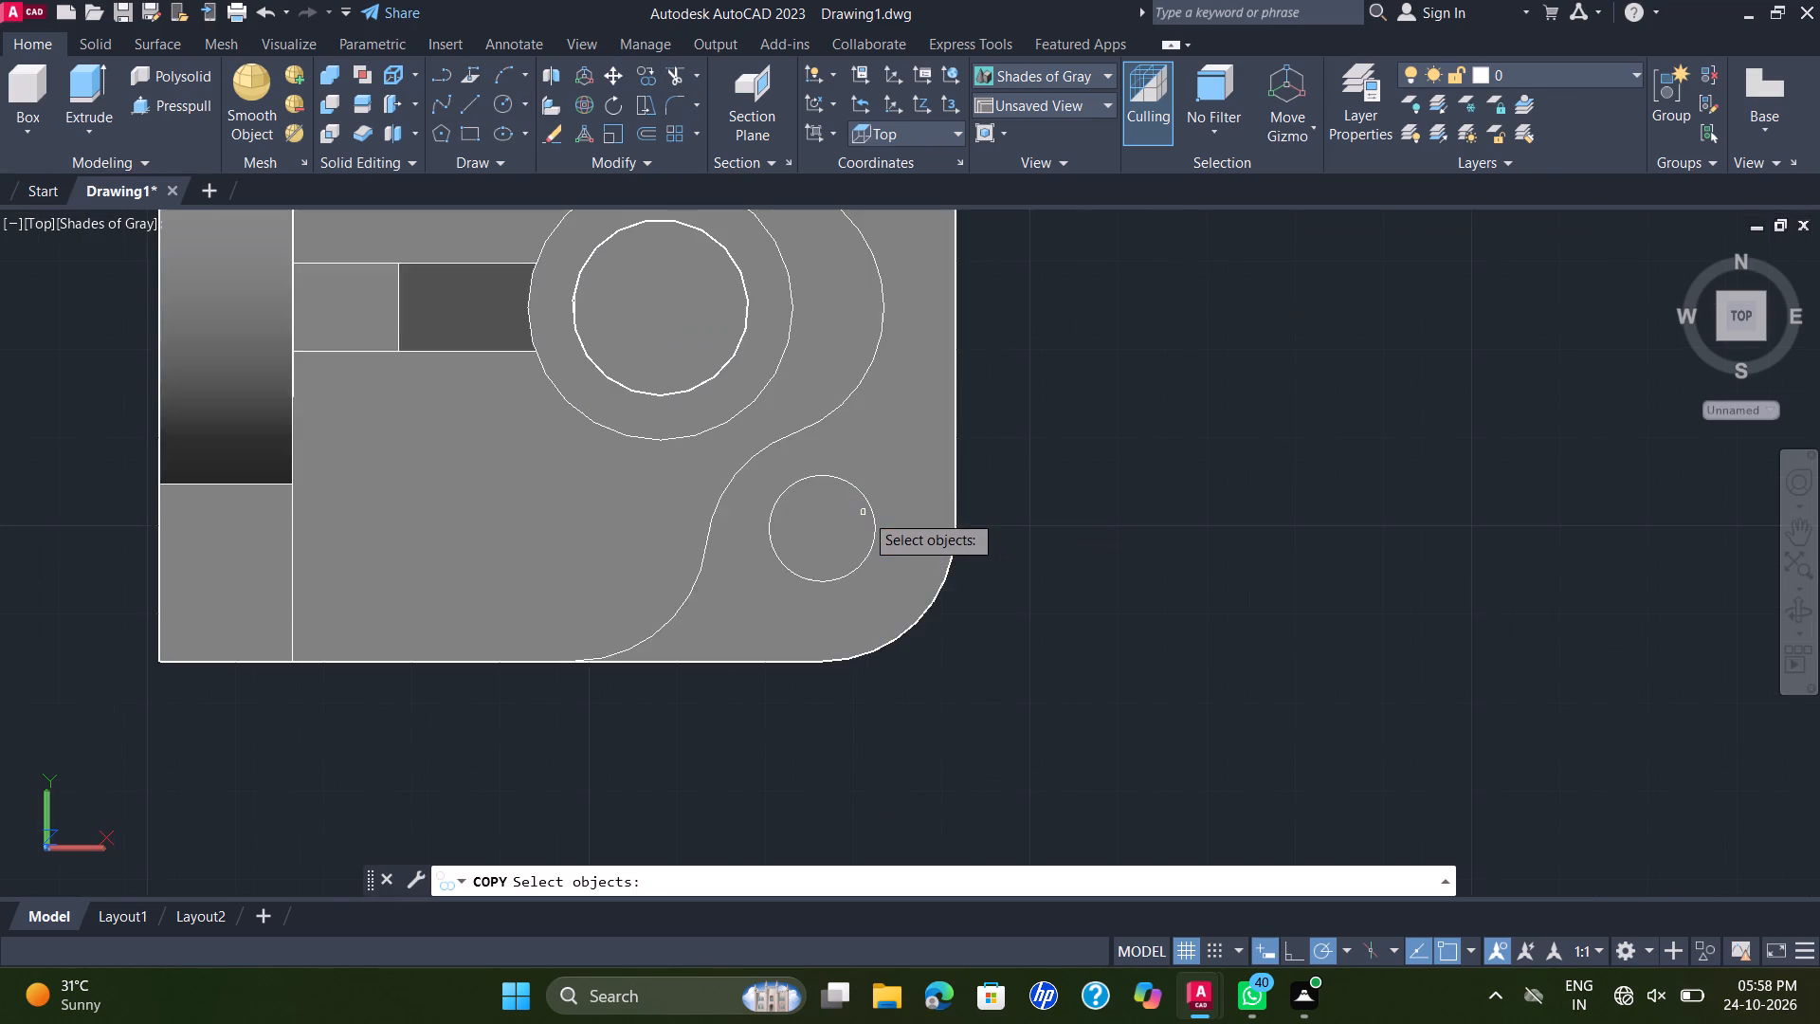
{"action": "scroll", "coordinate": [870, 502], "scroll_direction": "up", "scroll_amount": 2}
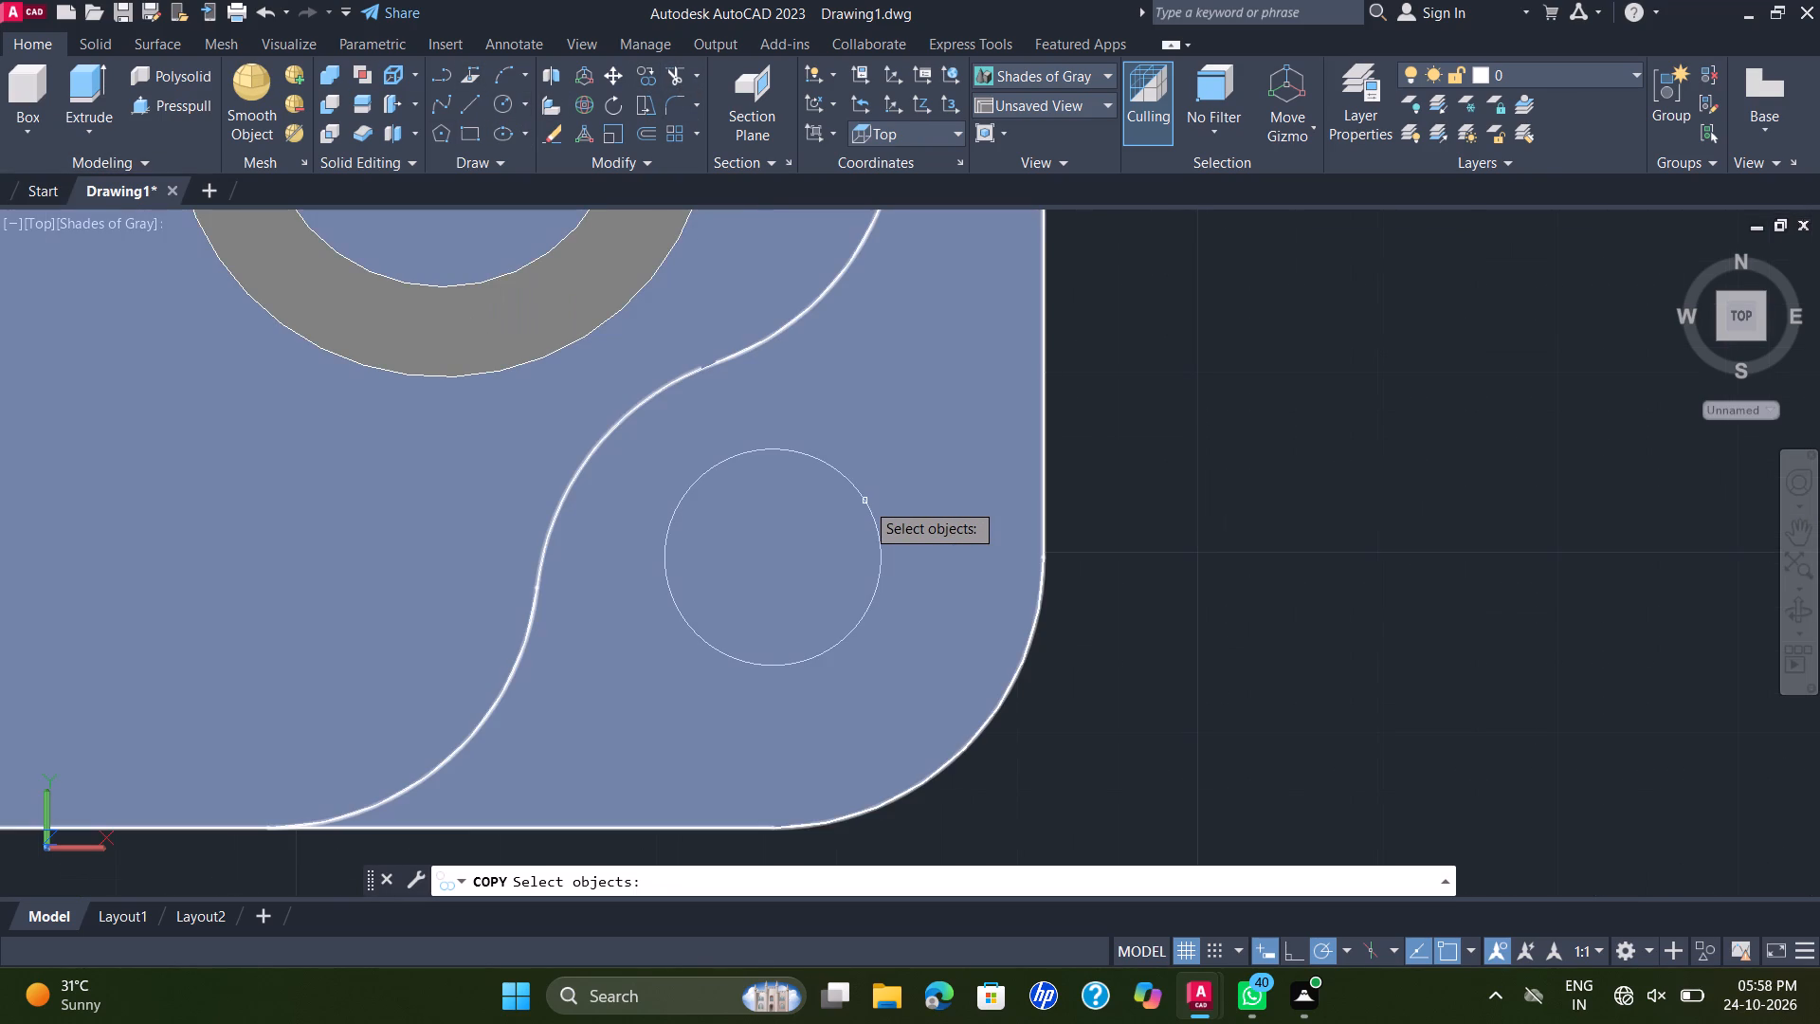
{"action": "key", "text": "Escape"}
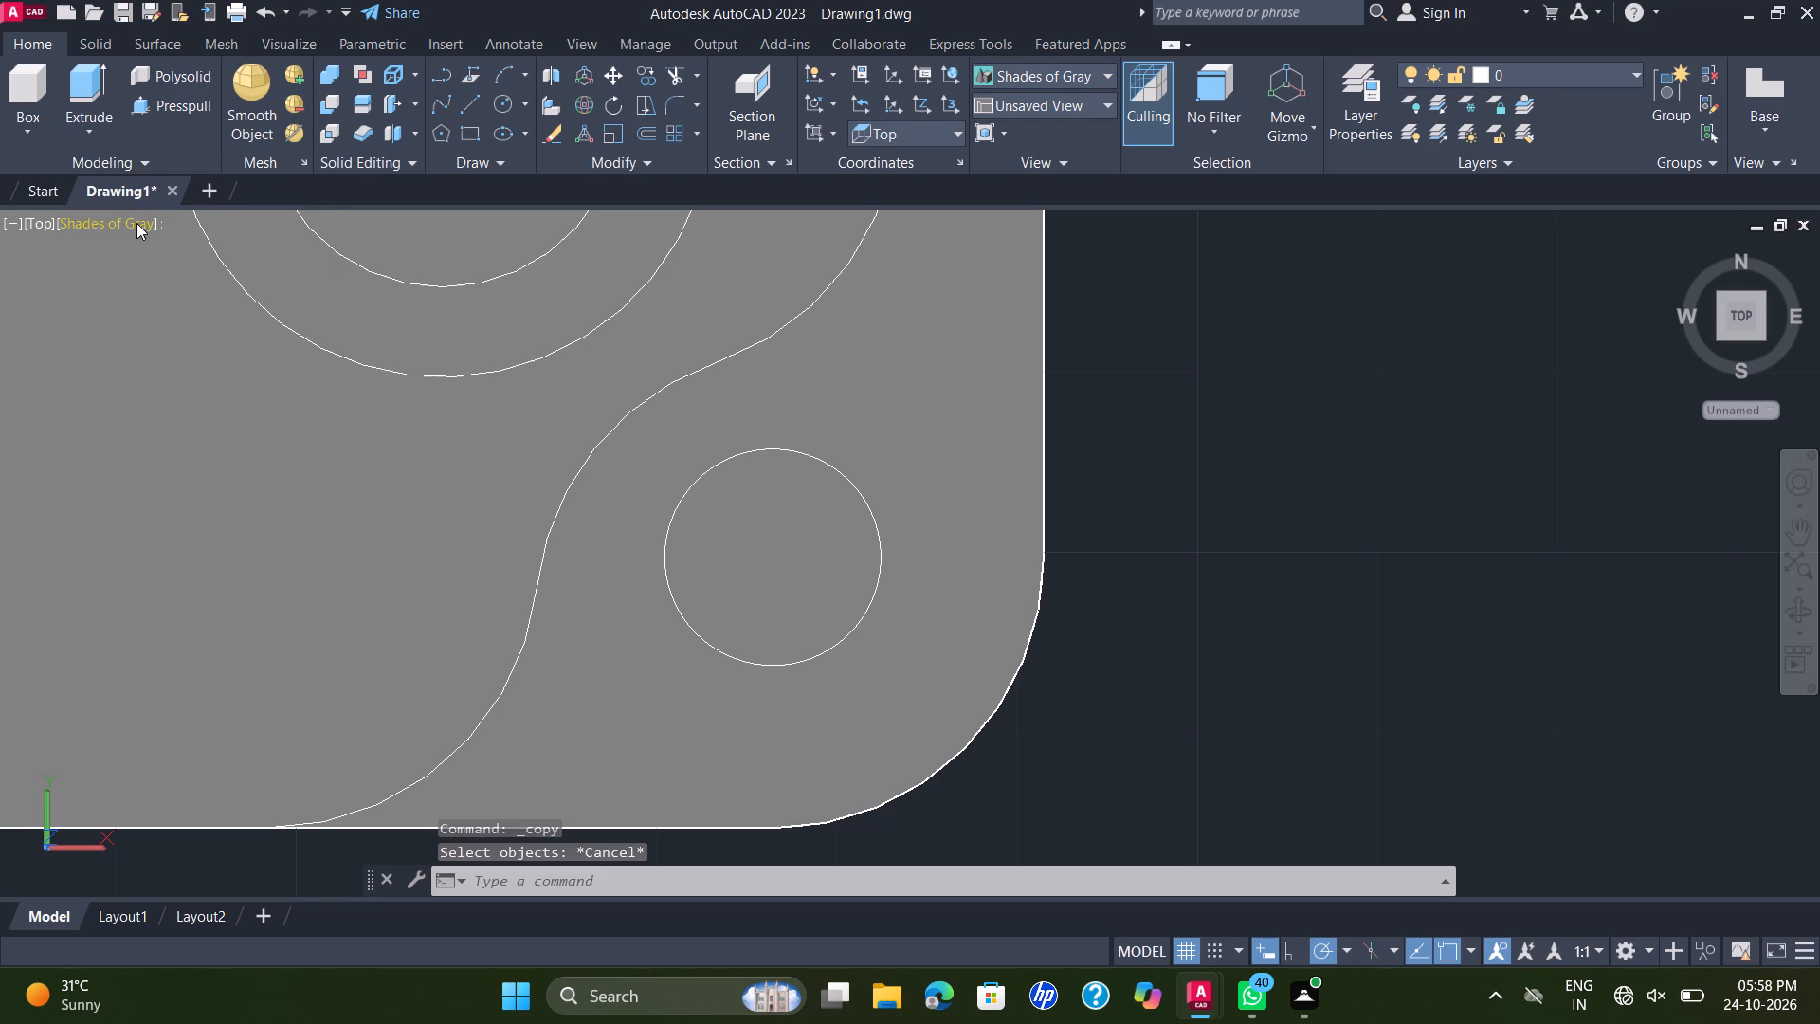
Switch to 2D Wireframe and copy the 12-diameter circle 50 units straight along positive Y on the base plate.
{"action": "left_click", "coordinate": [136, 223]}
{"action": "left_click", "coordinate": [210, 286]}
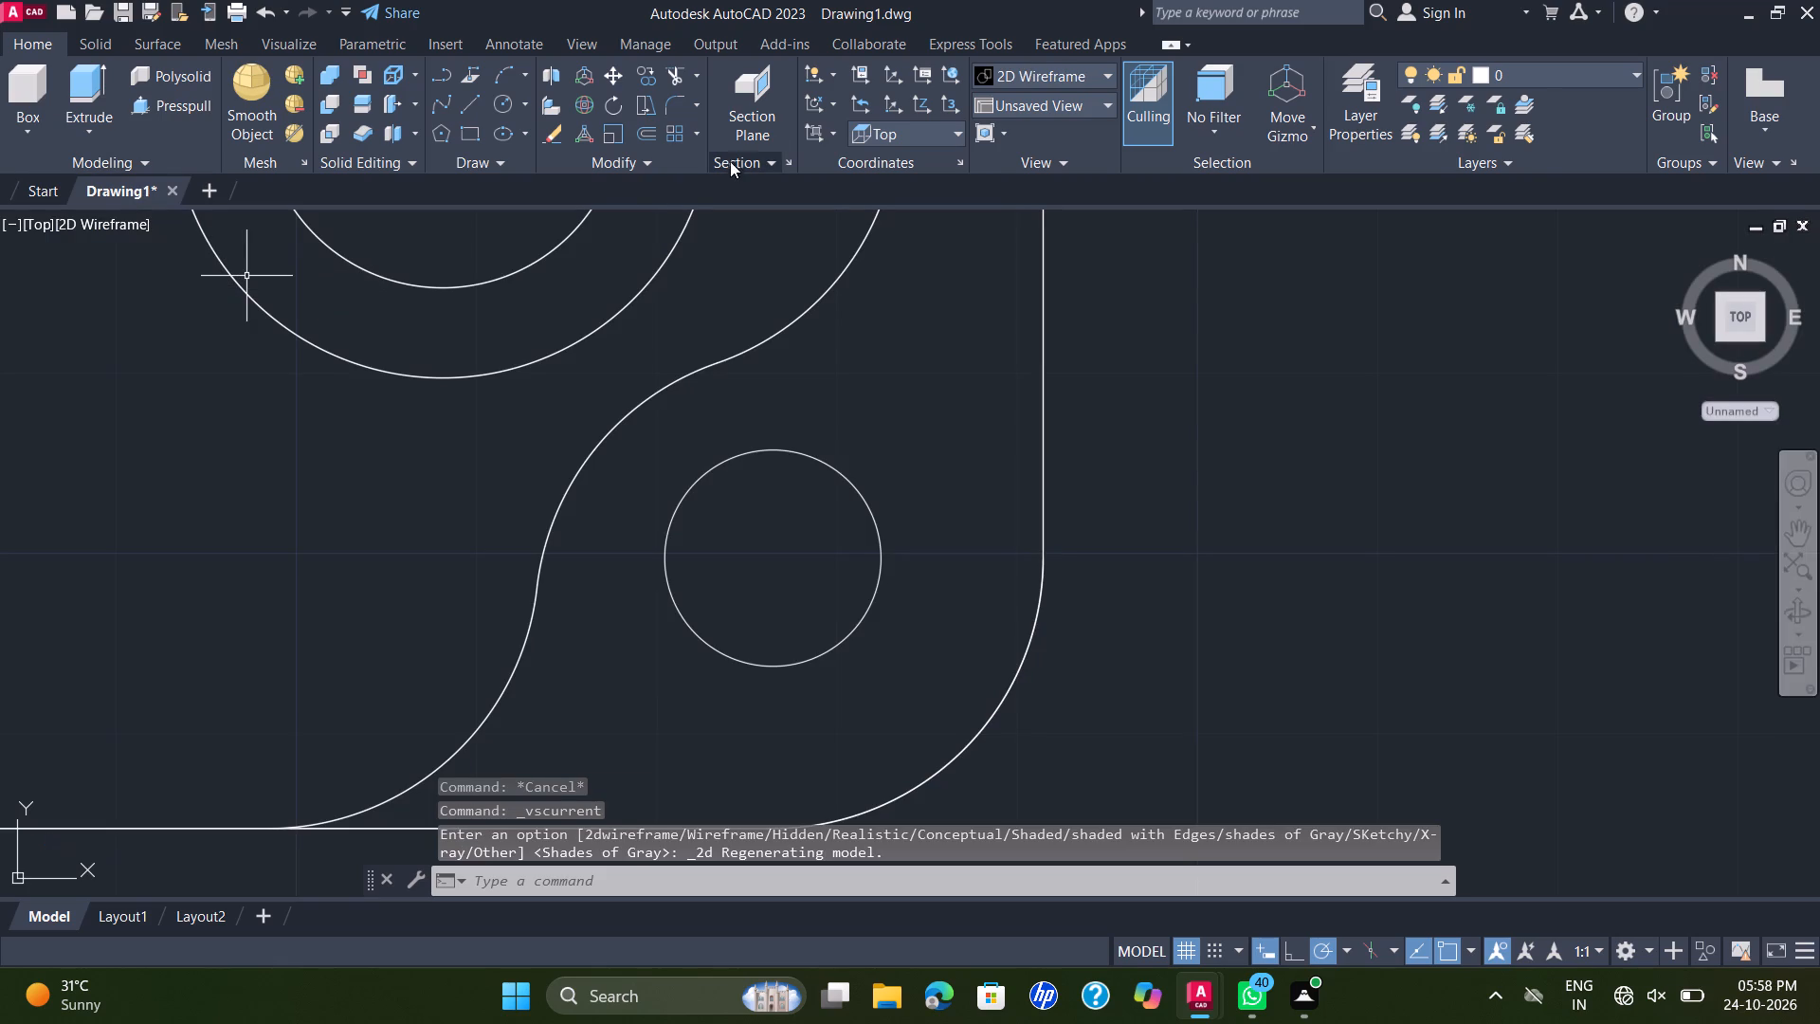
{"action": "left_click", "coordinate": [642, 78]}
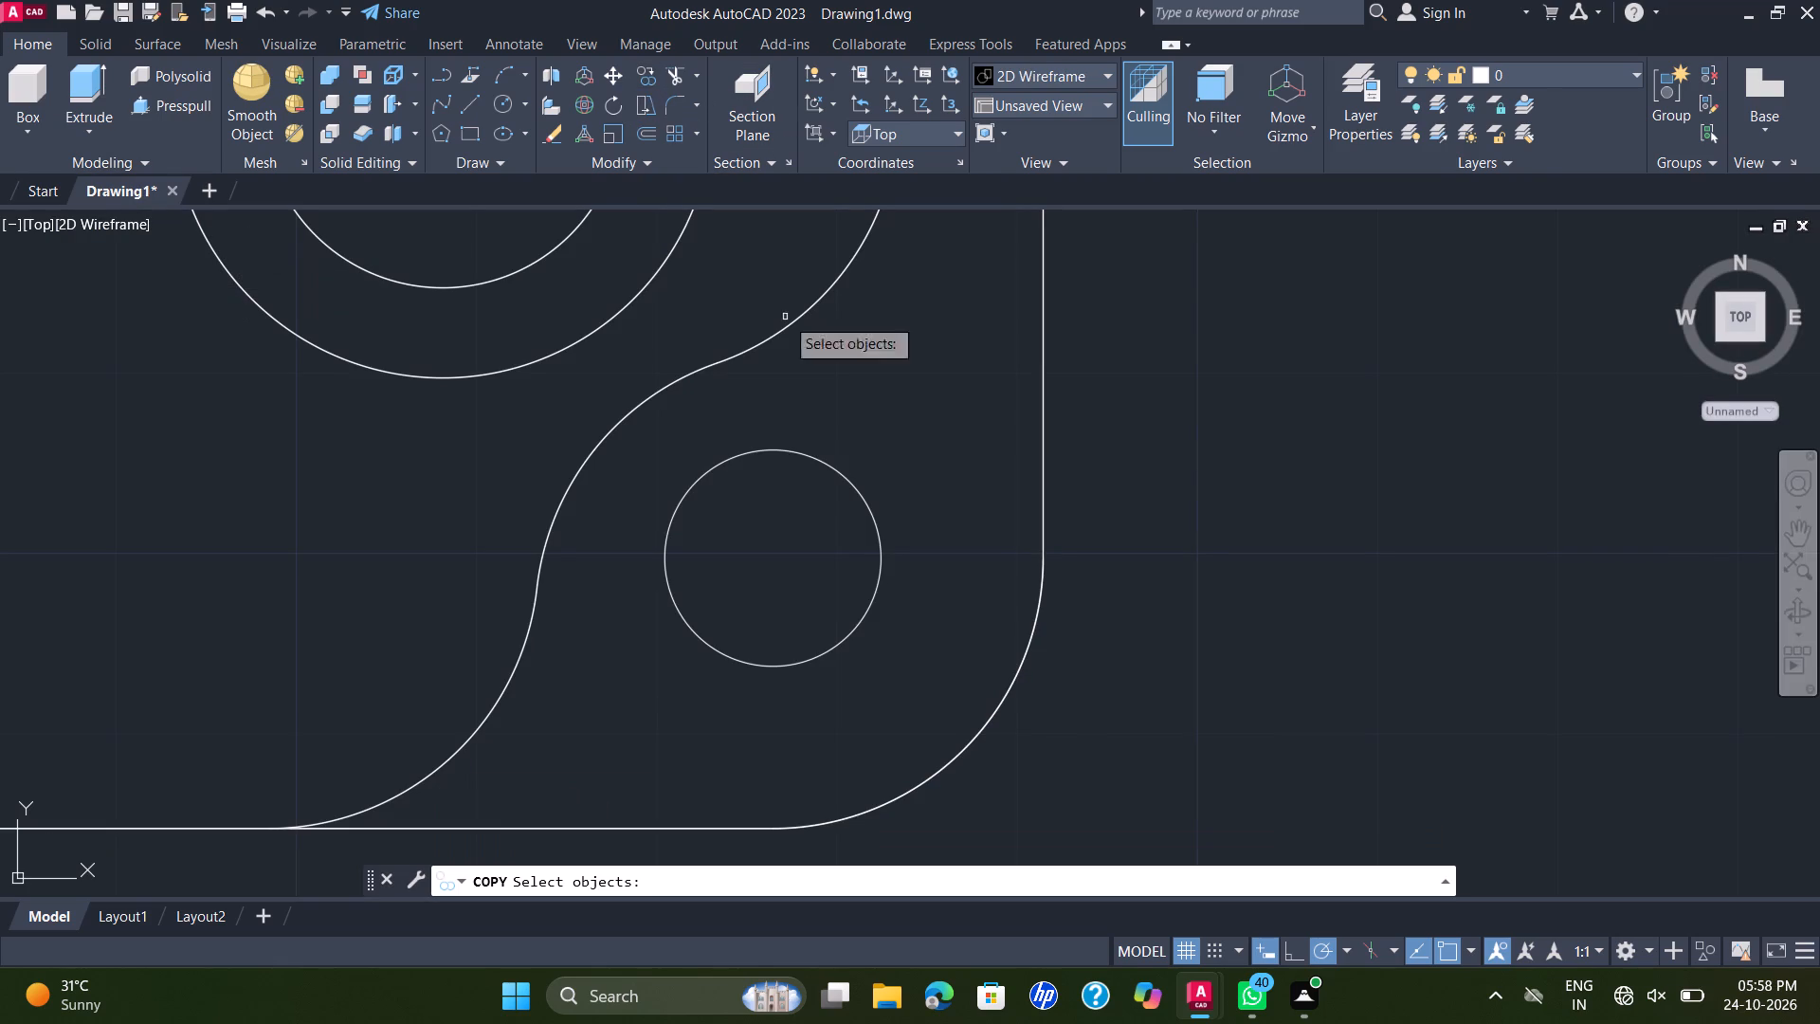
{"action": "left_click", "coordinate": [831, 464]}
{"action": "right_click", "coordinate": [841, 457]}
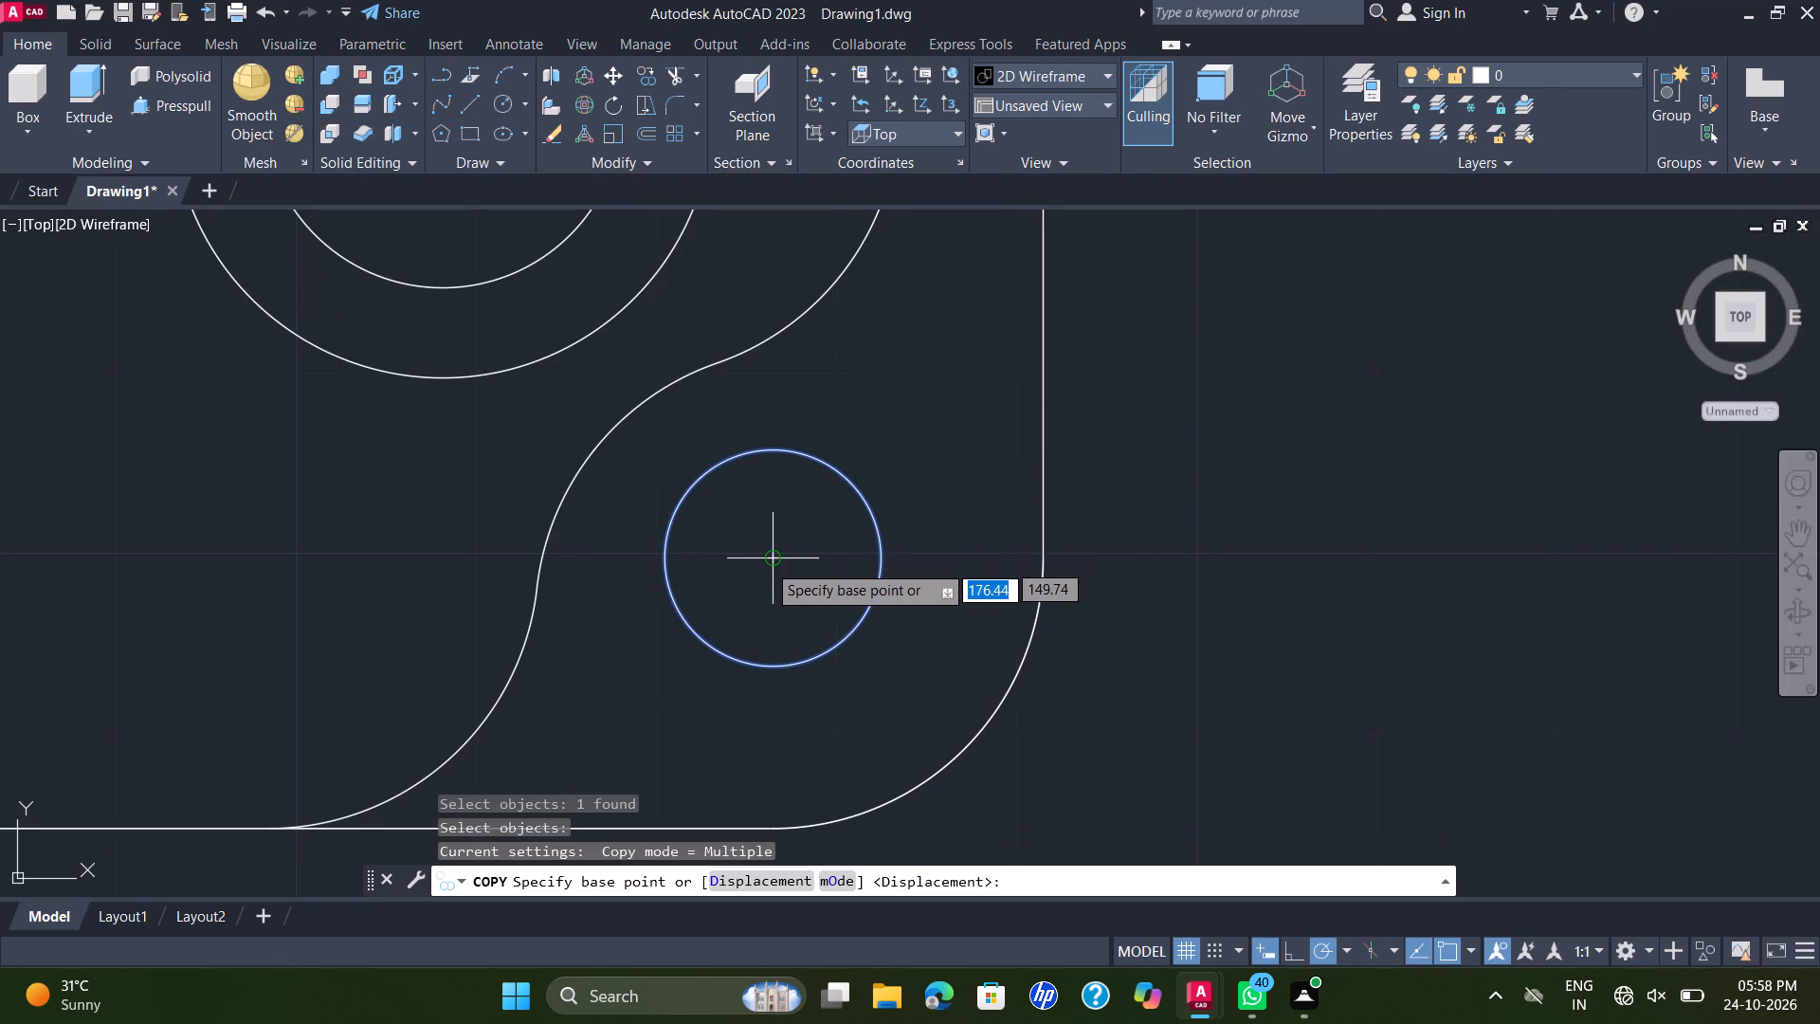
{"action": "left_click", "coordinate": [767, 563]}
{"action": "scroll", "coordinate": [780, 514], "scroll_direction": "down", "scroll_amount": 3}
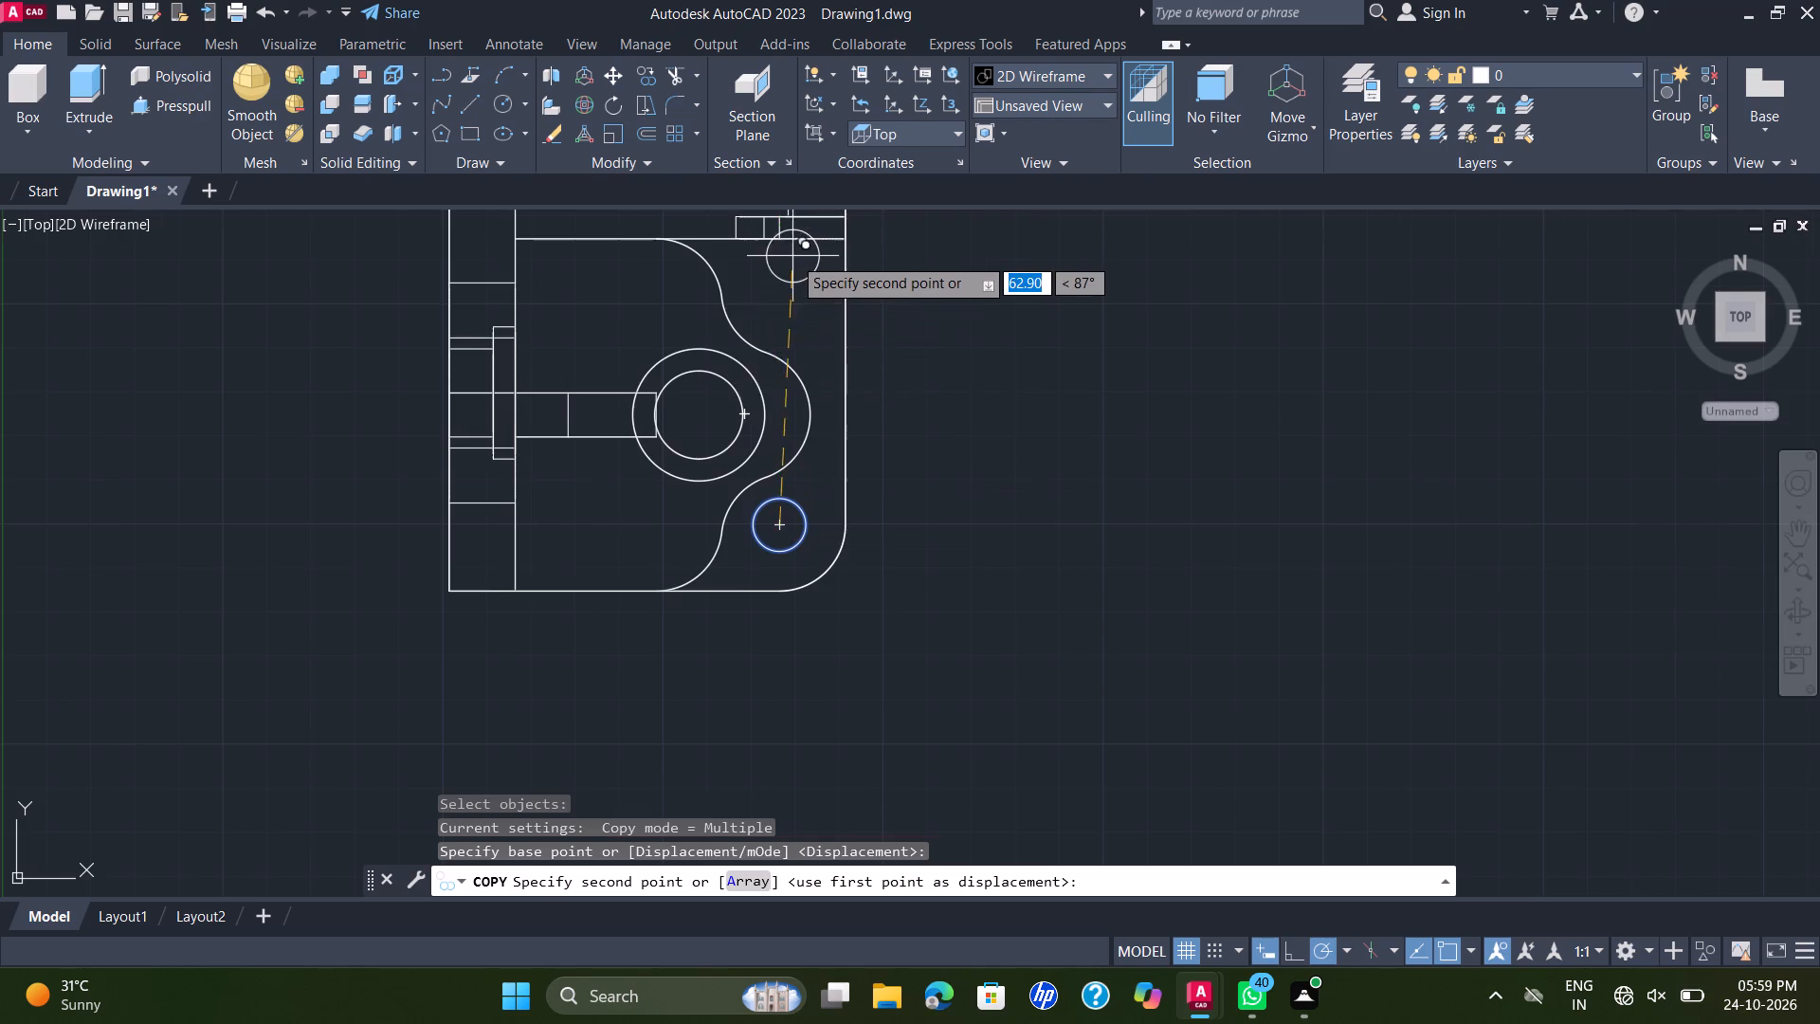
{"action": "scroll", "coordinate": [792, 256], "scroll_direction": "down", "scroll_amount": 2}
{"action": "middle_click_drag", "start_coordinate": [790, 254], "coordinate": [776, 427]}
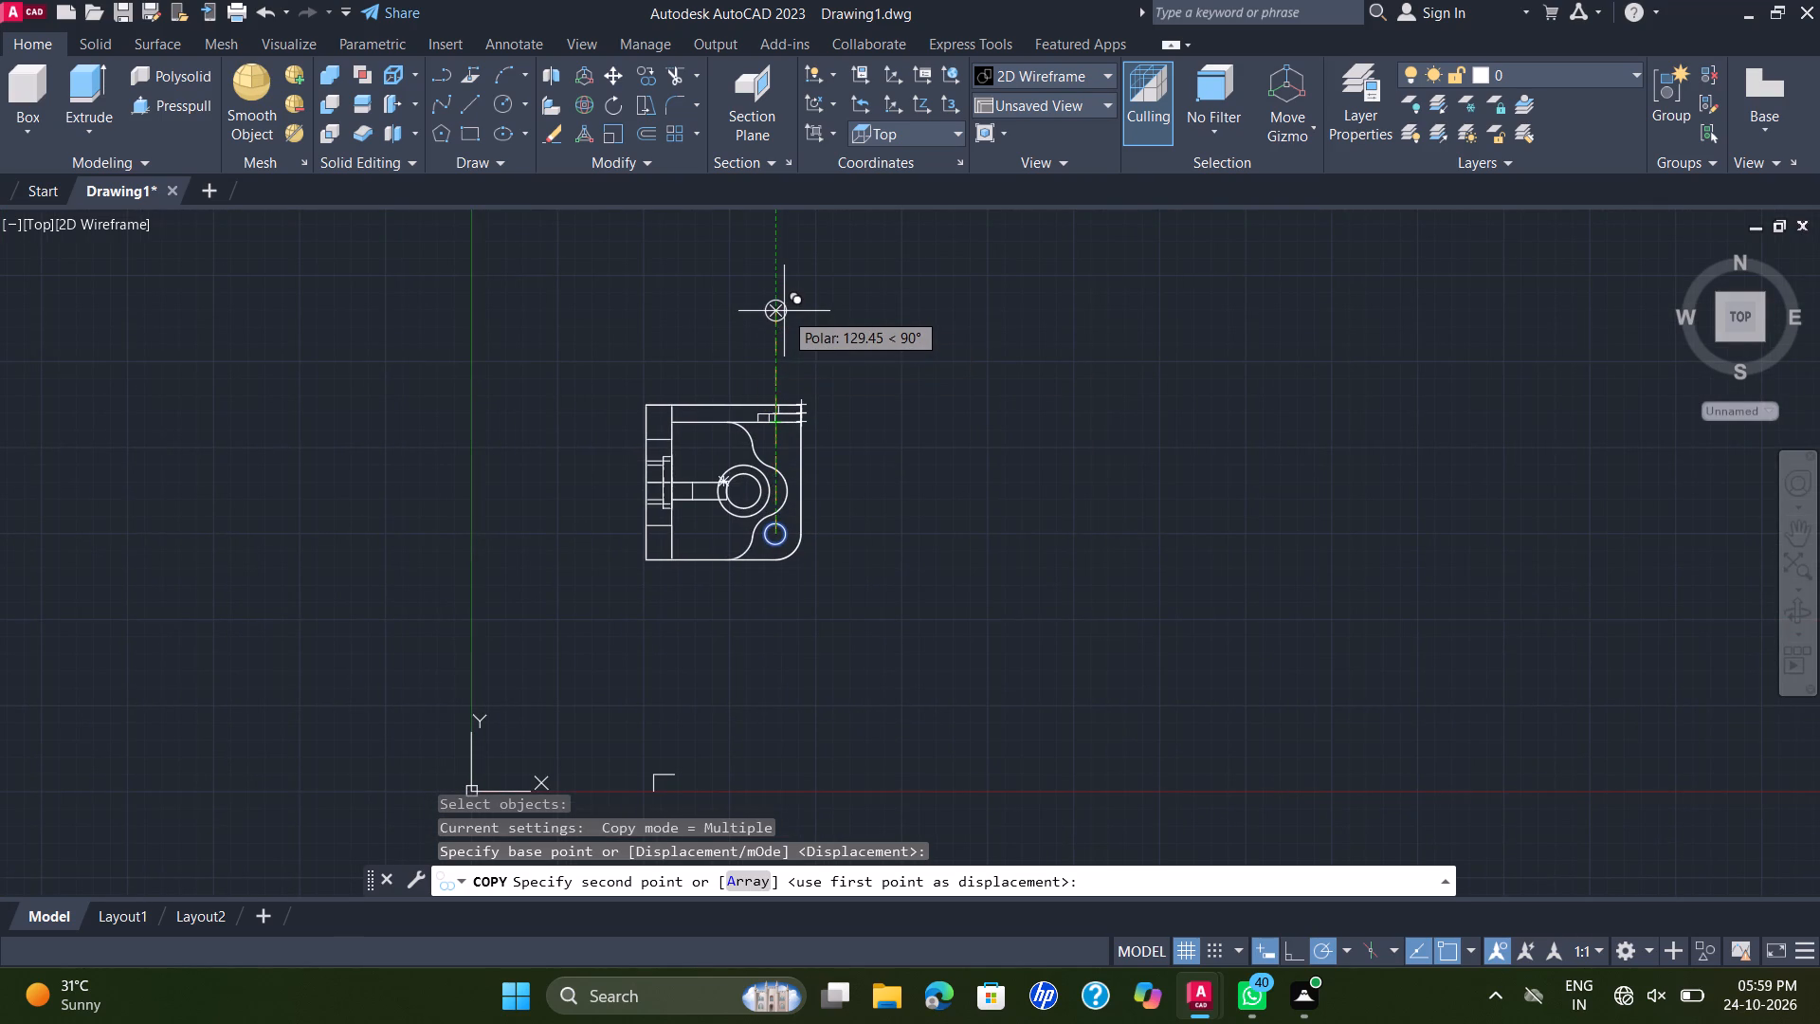
{"action": "type", "text": "50"}
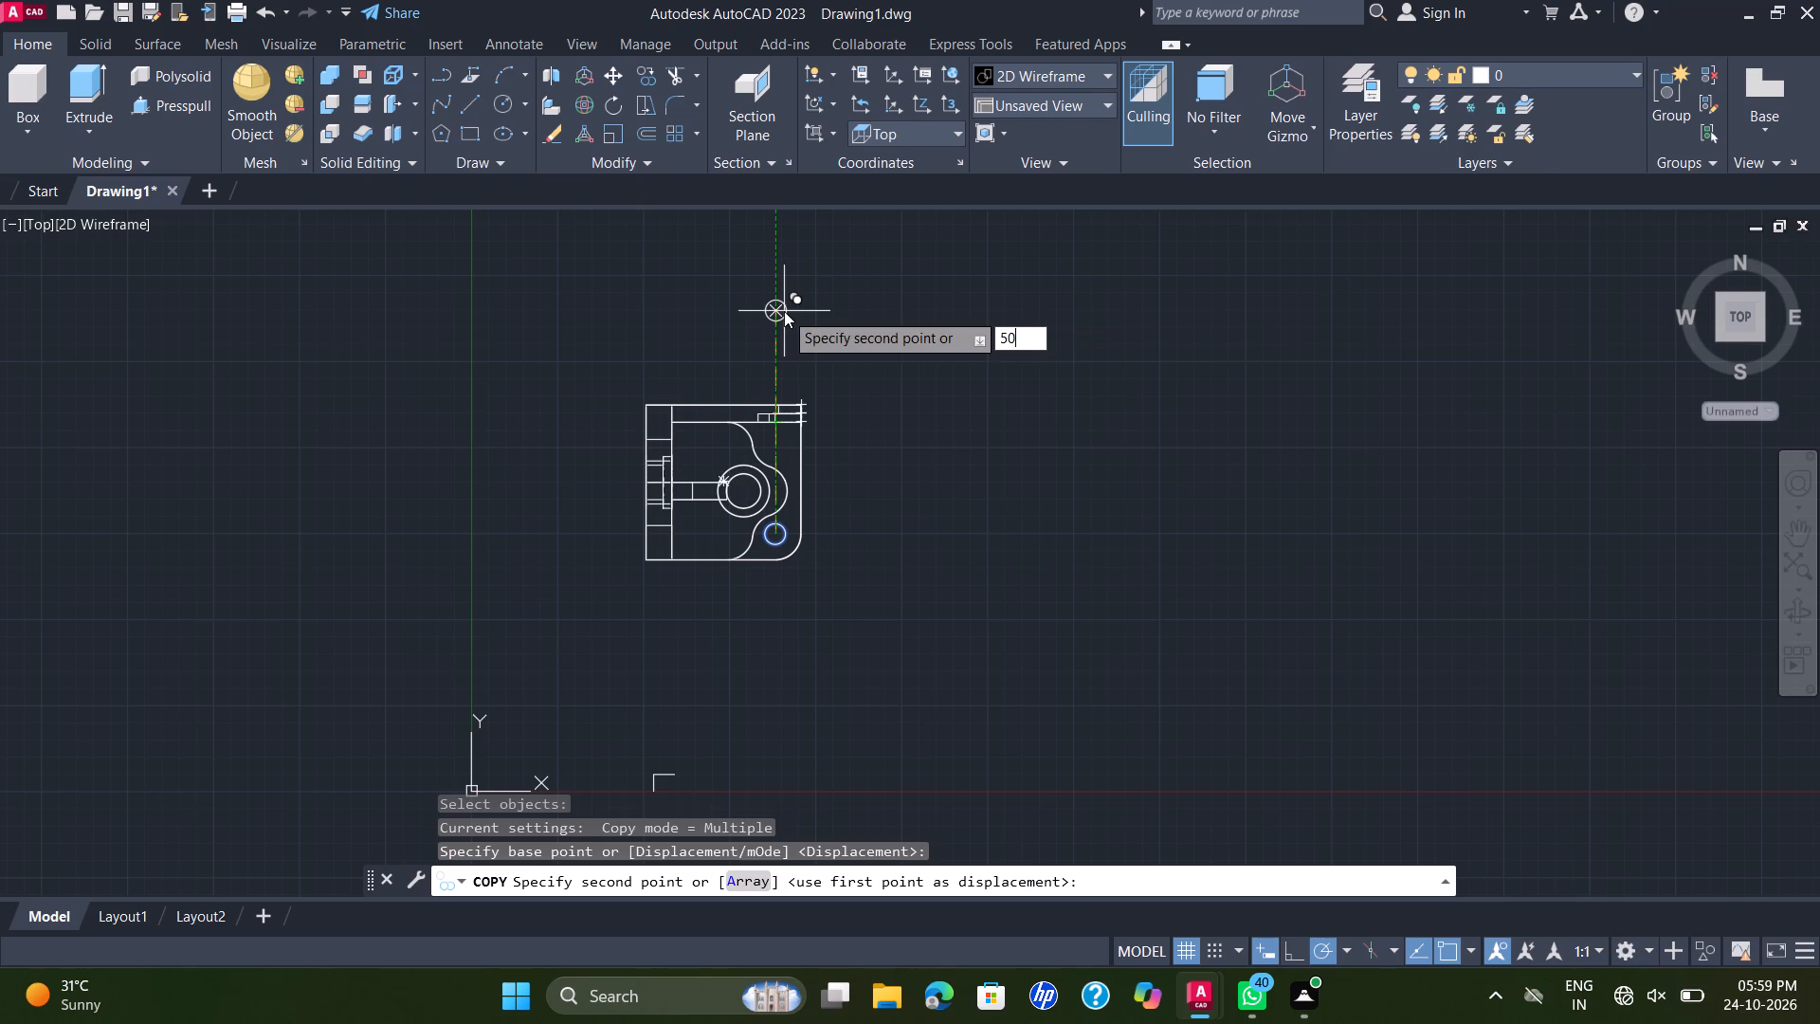
{"action": "key", "text": "Return"}
{"action": "key", "text": "Escape"}
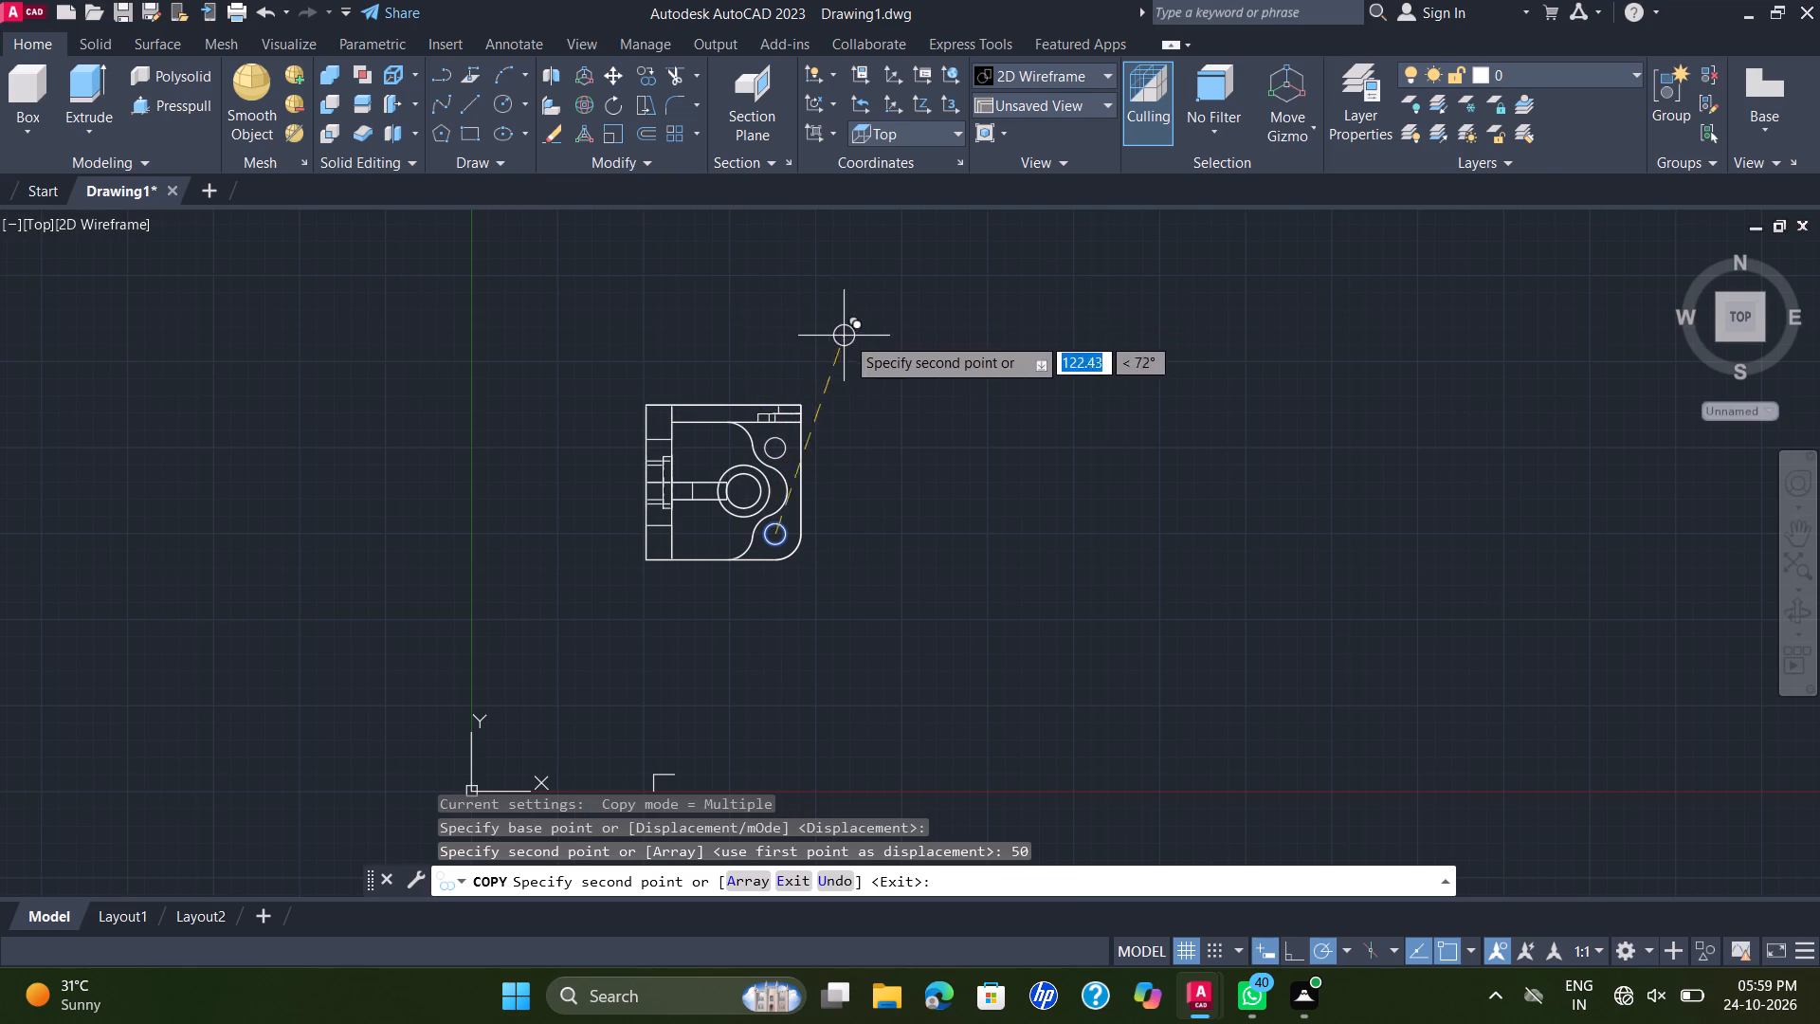
{"action": "scroll", "coordinate": [868, 484], "scroll_direction": "up", "scroll_amount": 2}
{"action": "scroll", "coordinate": [785, 412], "scroll_direction": "up", "scroll_amount": 1}
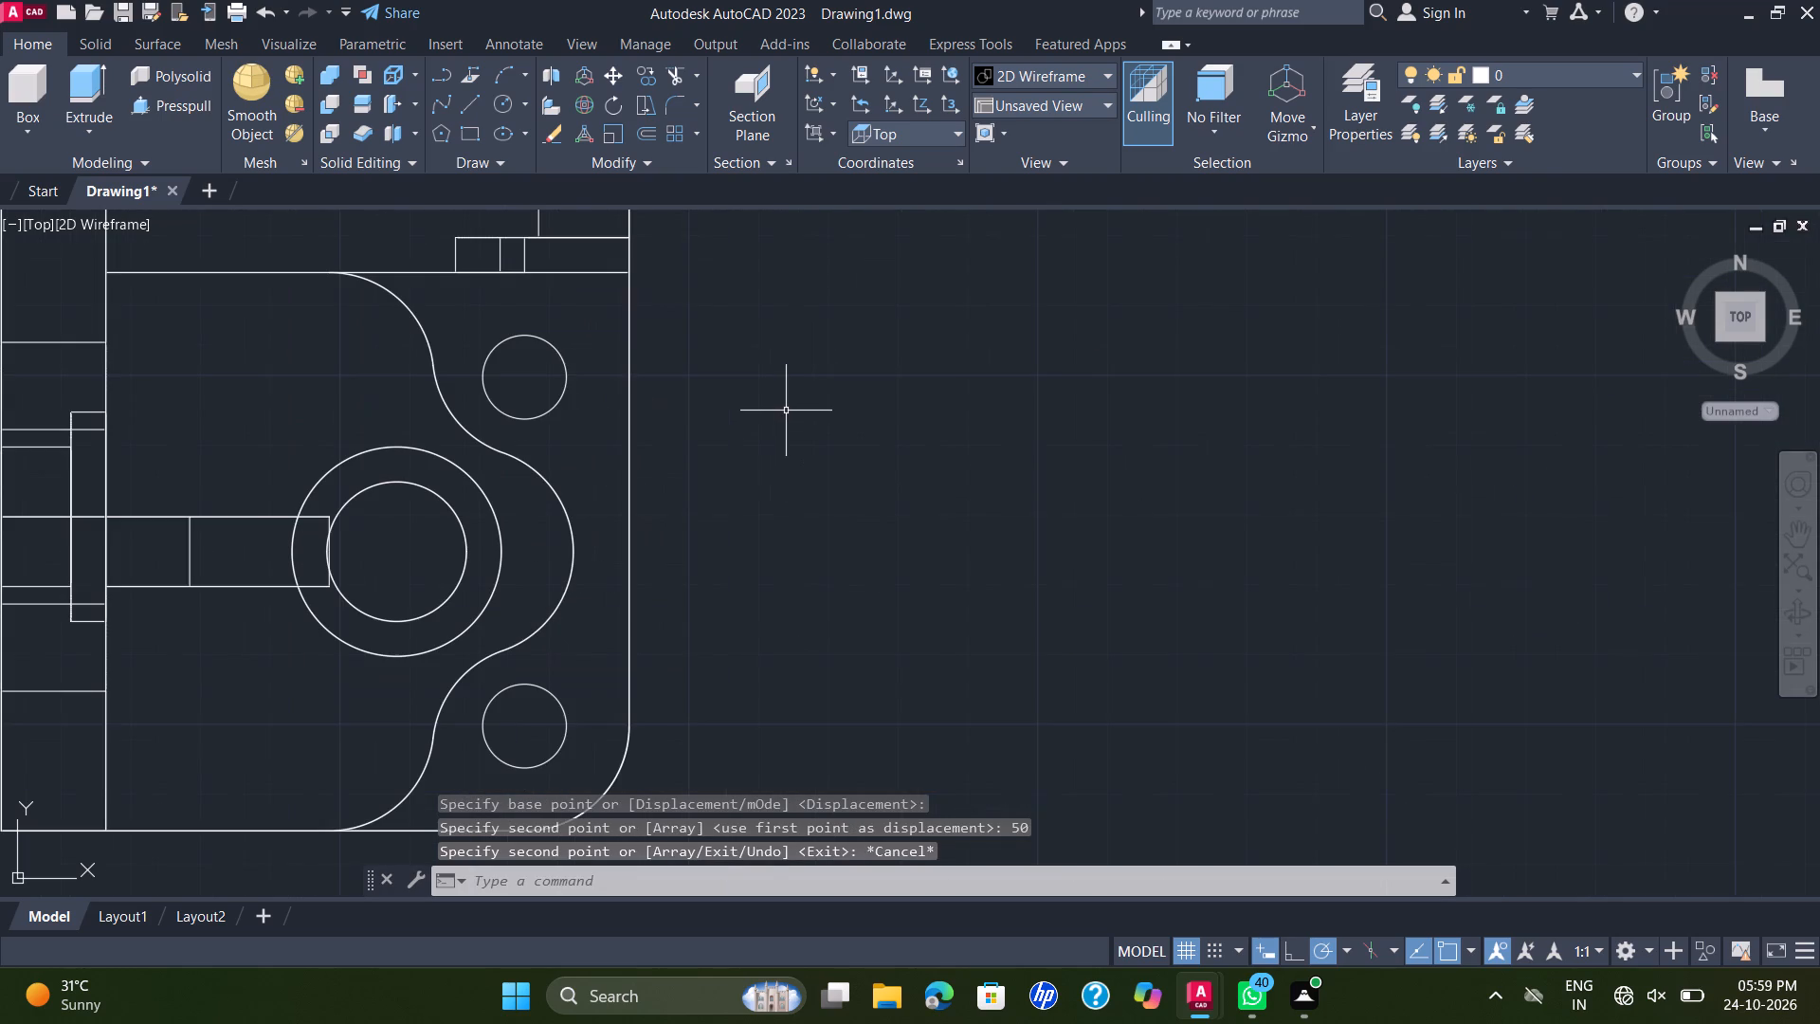
Switch to the SE Isometric view and set the visual style to Shades of Gray.
{"action": "left_click", "coordinate": [31, 224]}
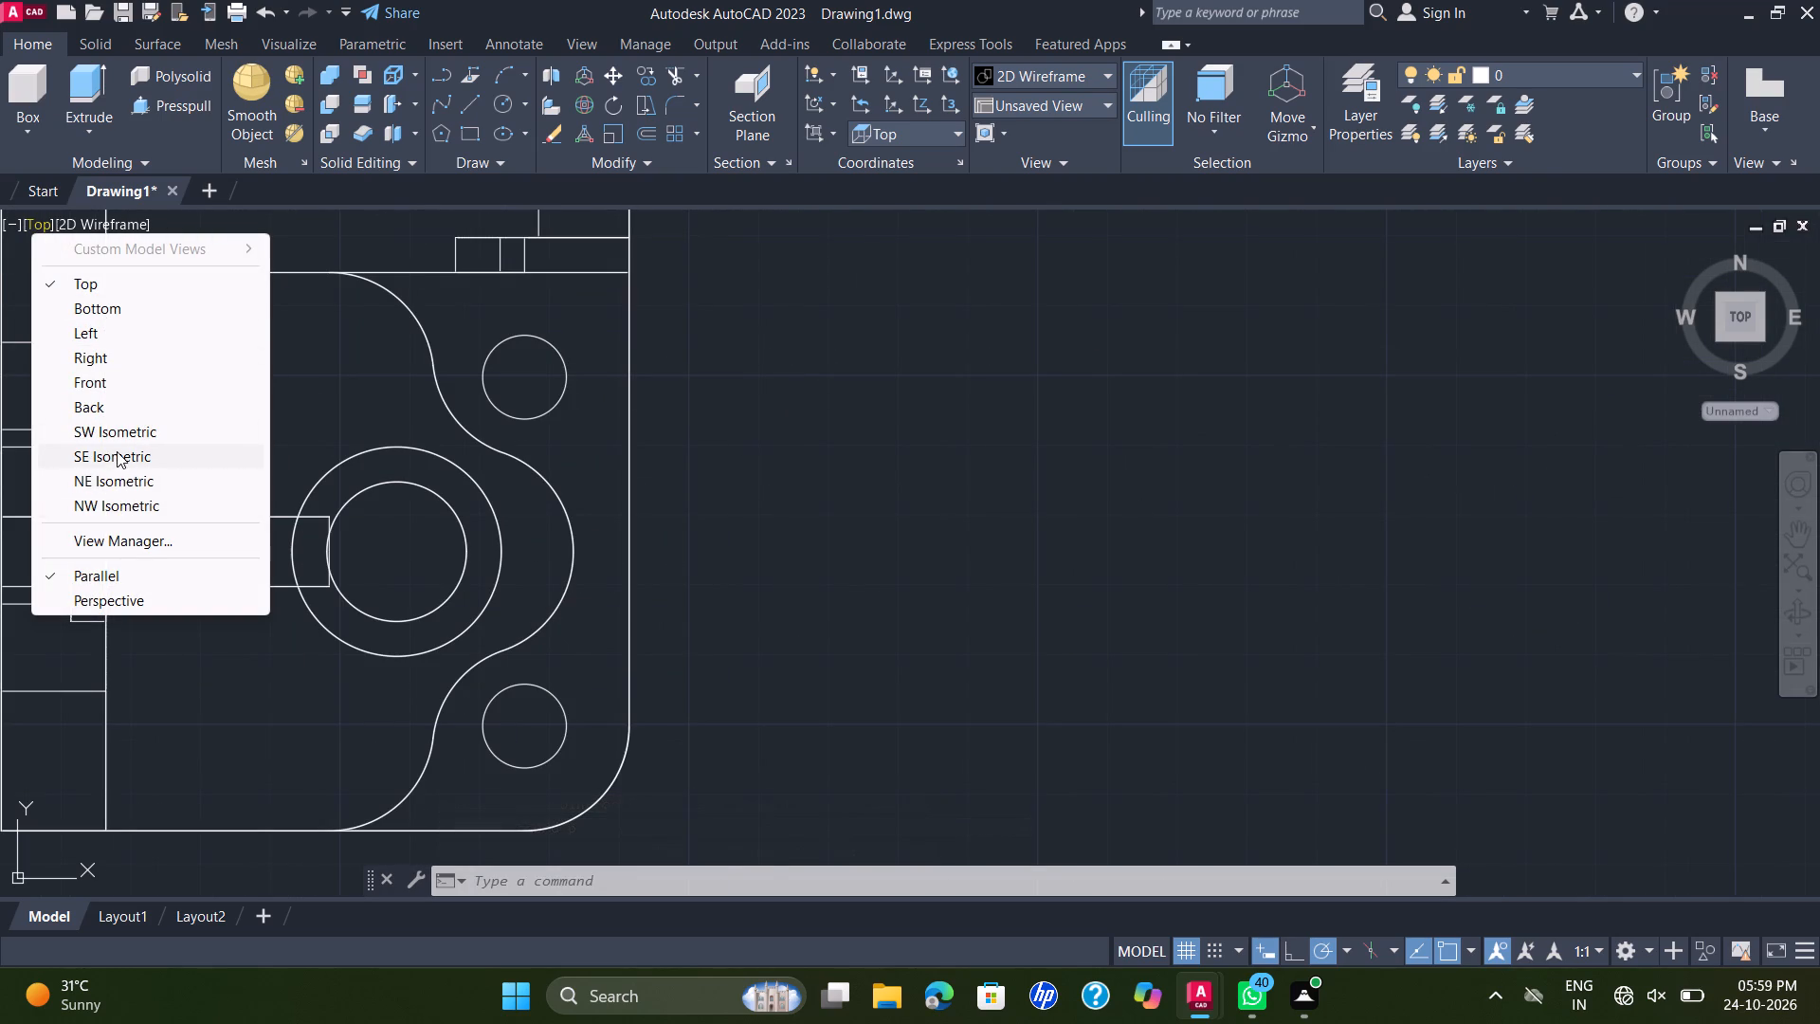
{"action": "left_click", "coordinate": [117, 450]}
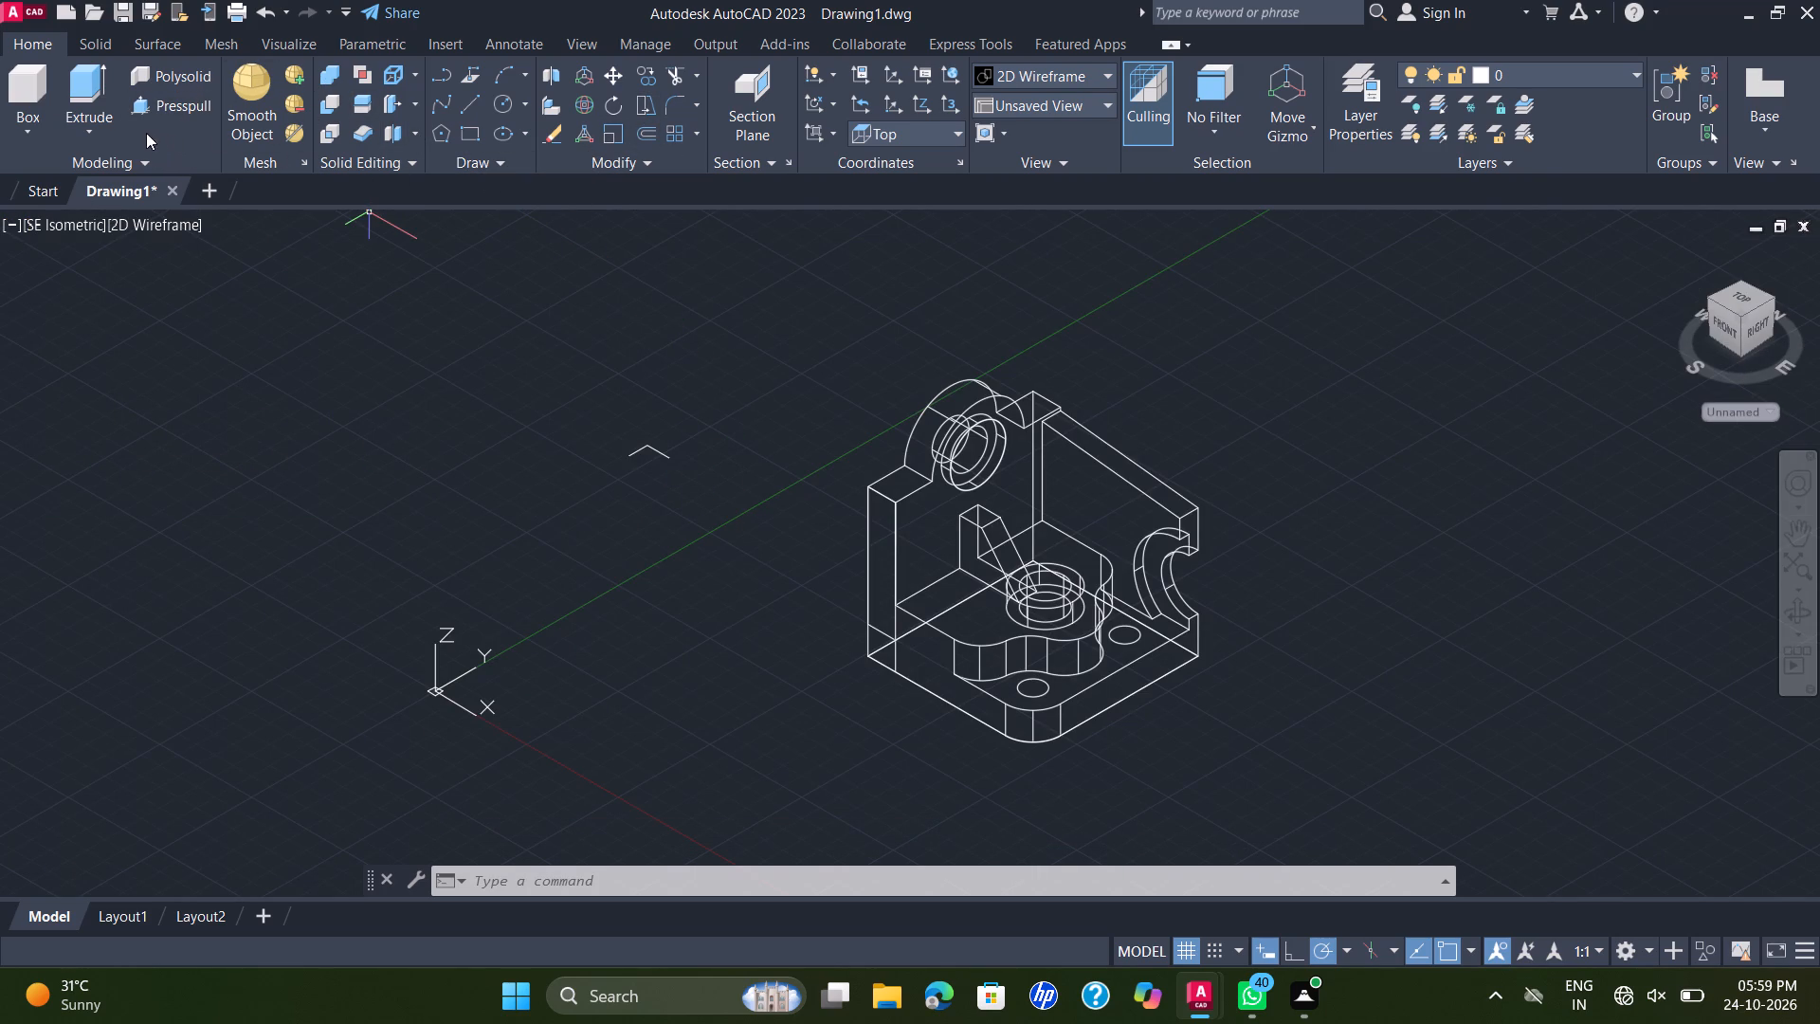
{"action": "left_click", "coordinate": [153, 222]}
{"action": "left_click", "coordinate": [177, 227]}
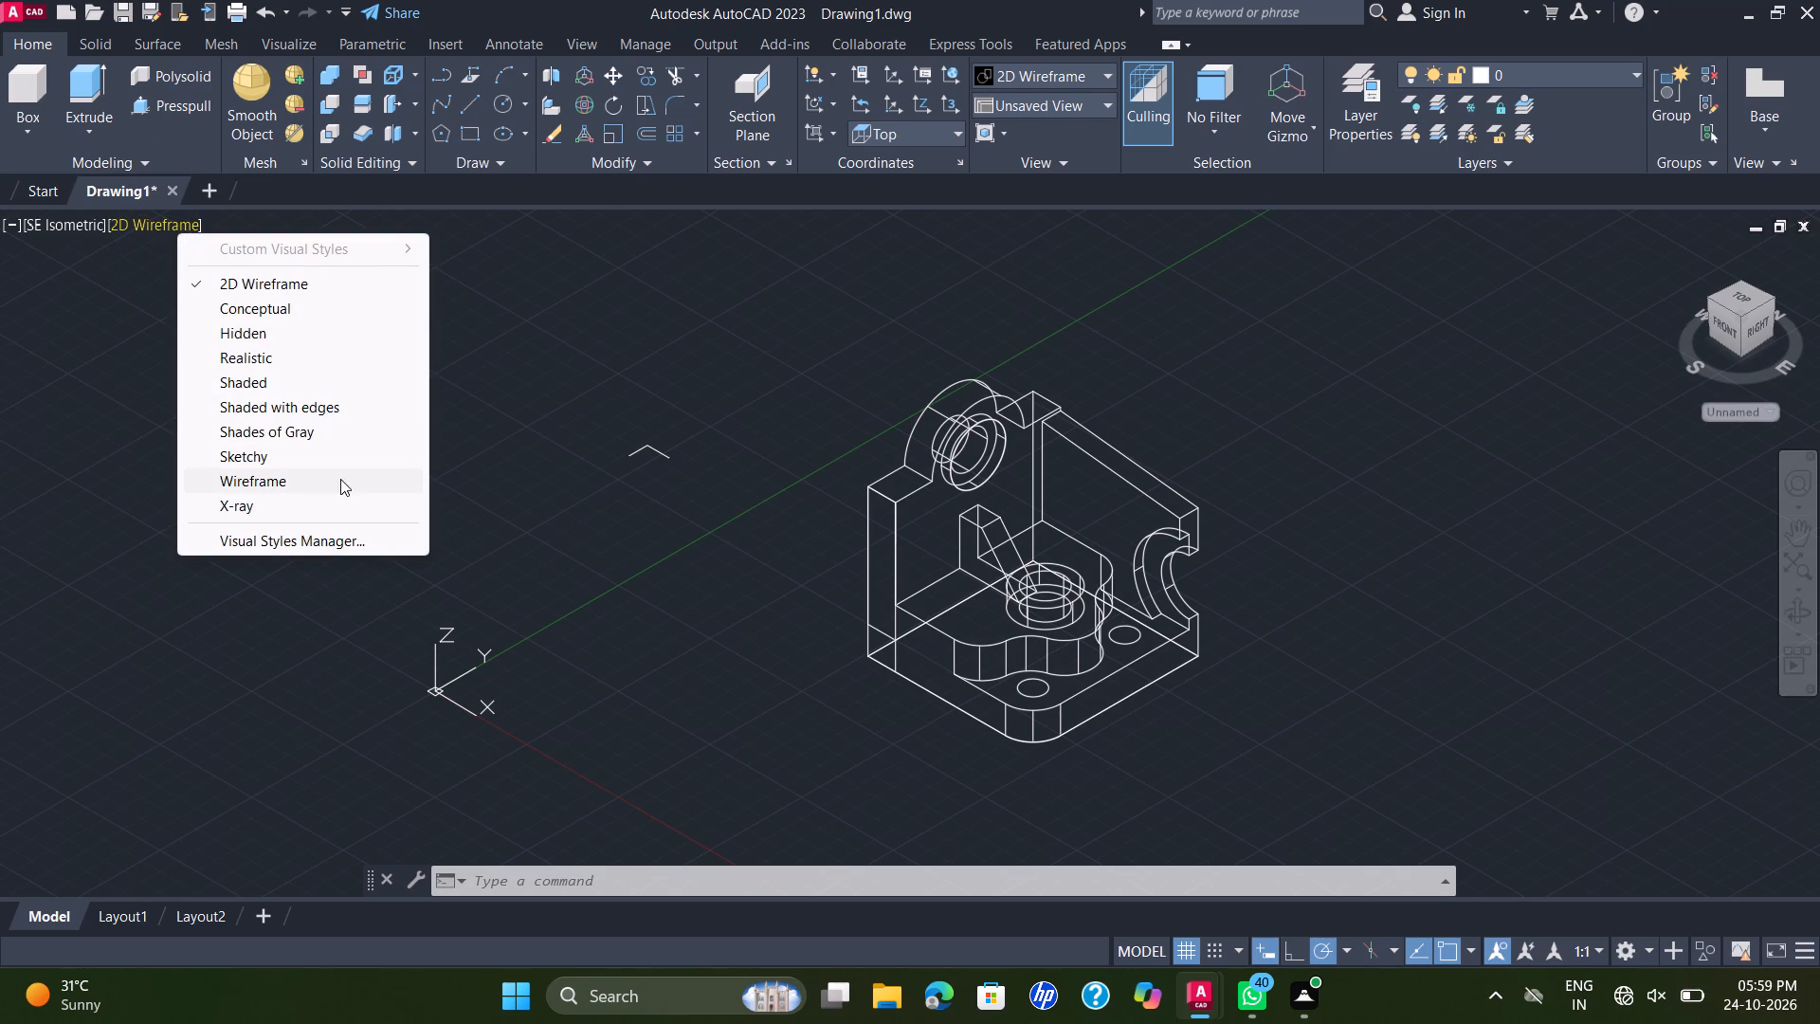
{"action": "left_click", "coordinate": [326, 434]}
{"action": "middle_click_drag", "start_coordinate": [1025, 674], "coordinate": [975, 638]}
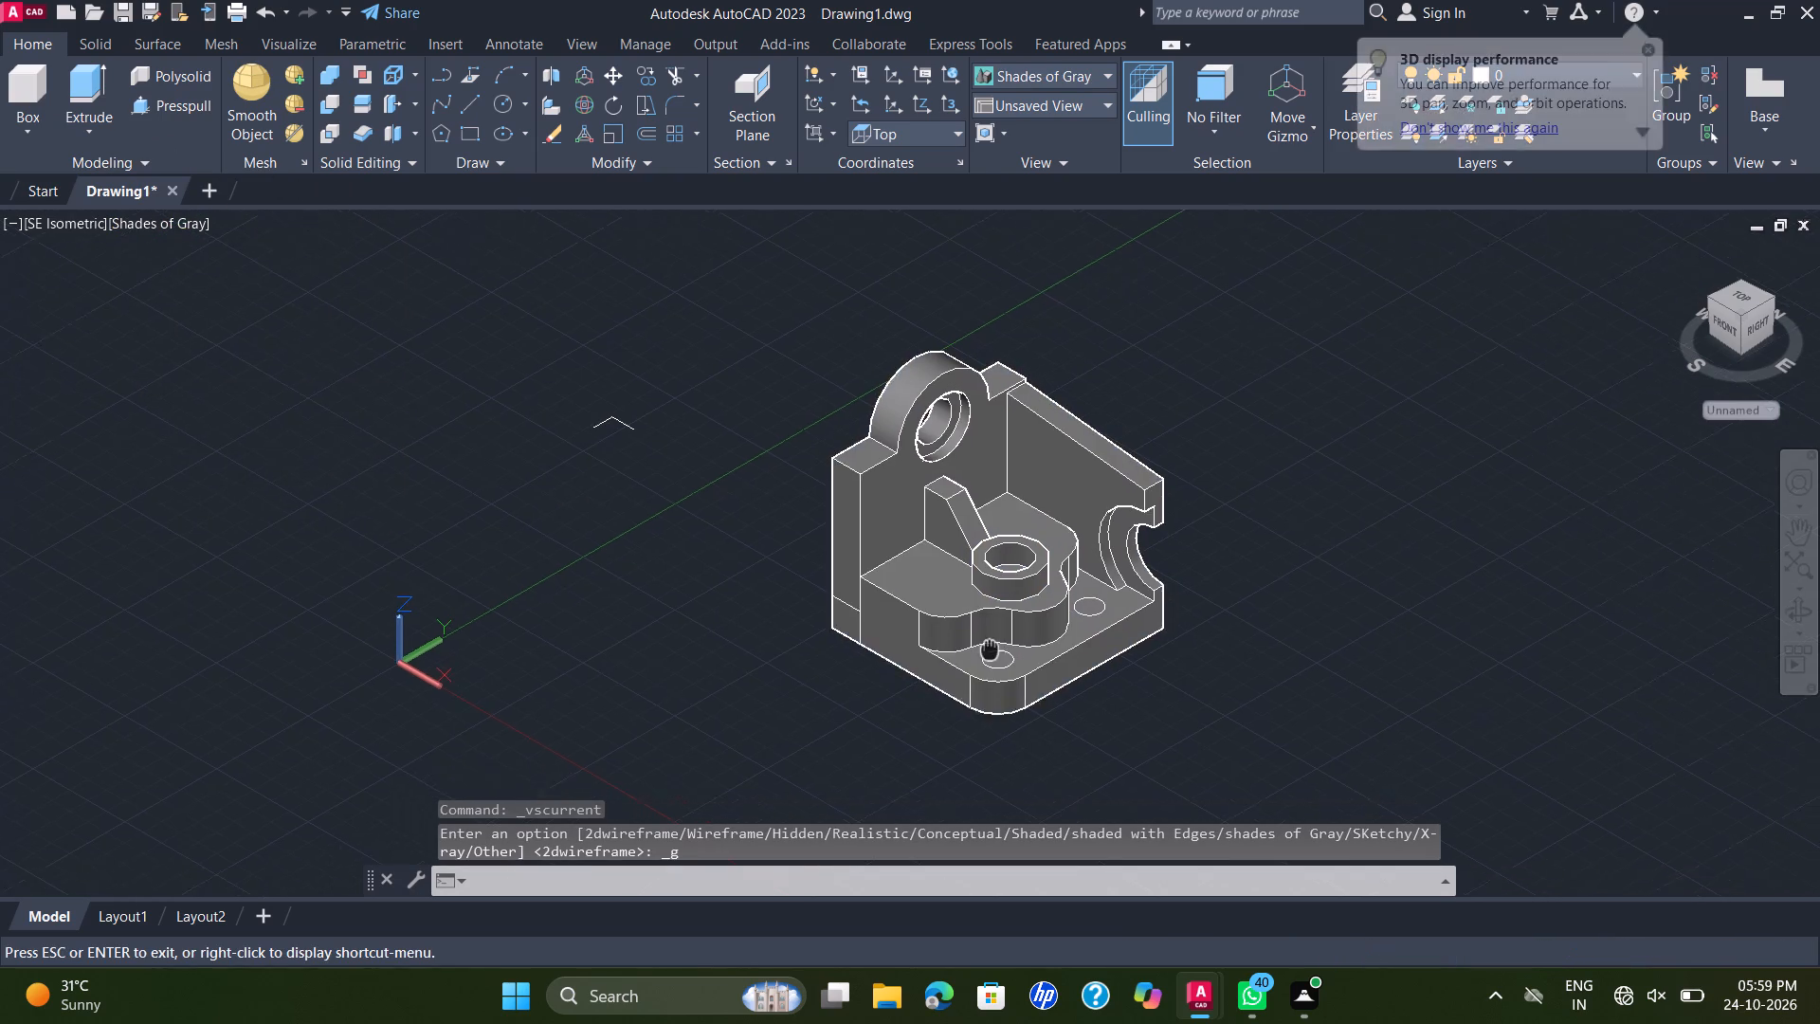
{"action": "middle_click_drag", "start_coordinate": [975, 638], "coordinate": [817, 528]}
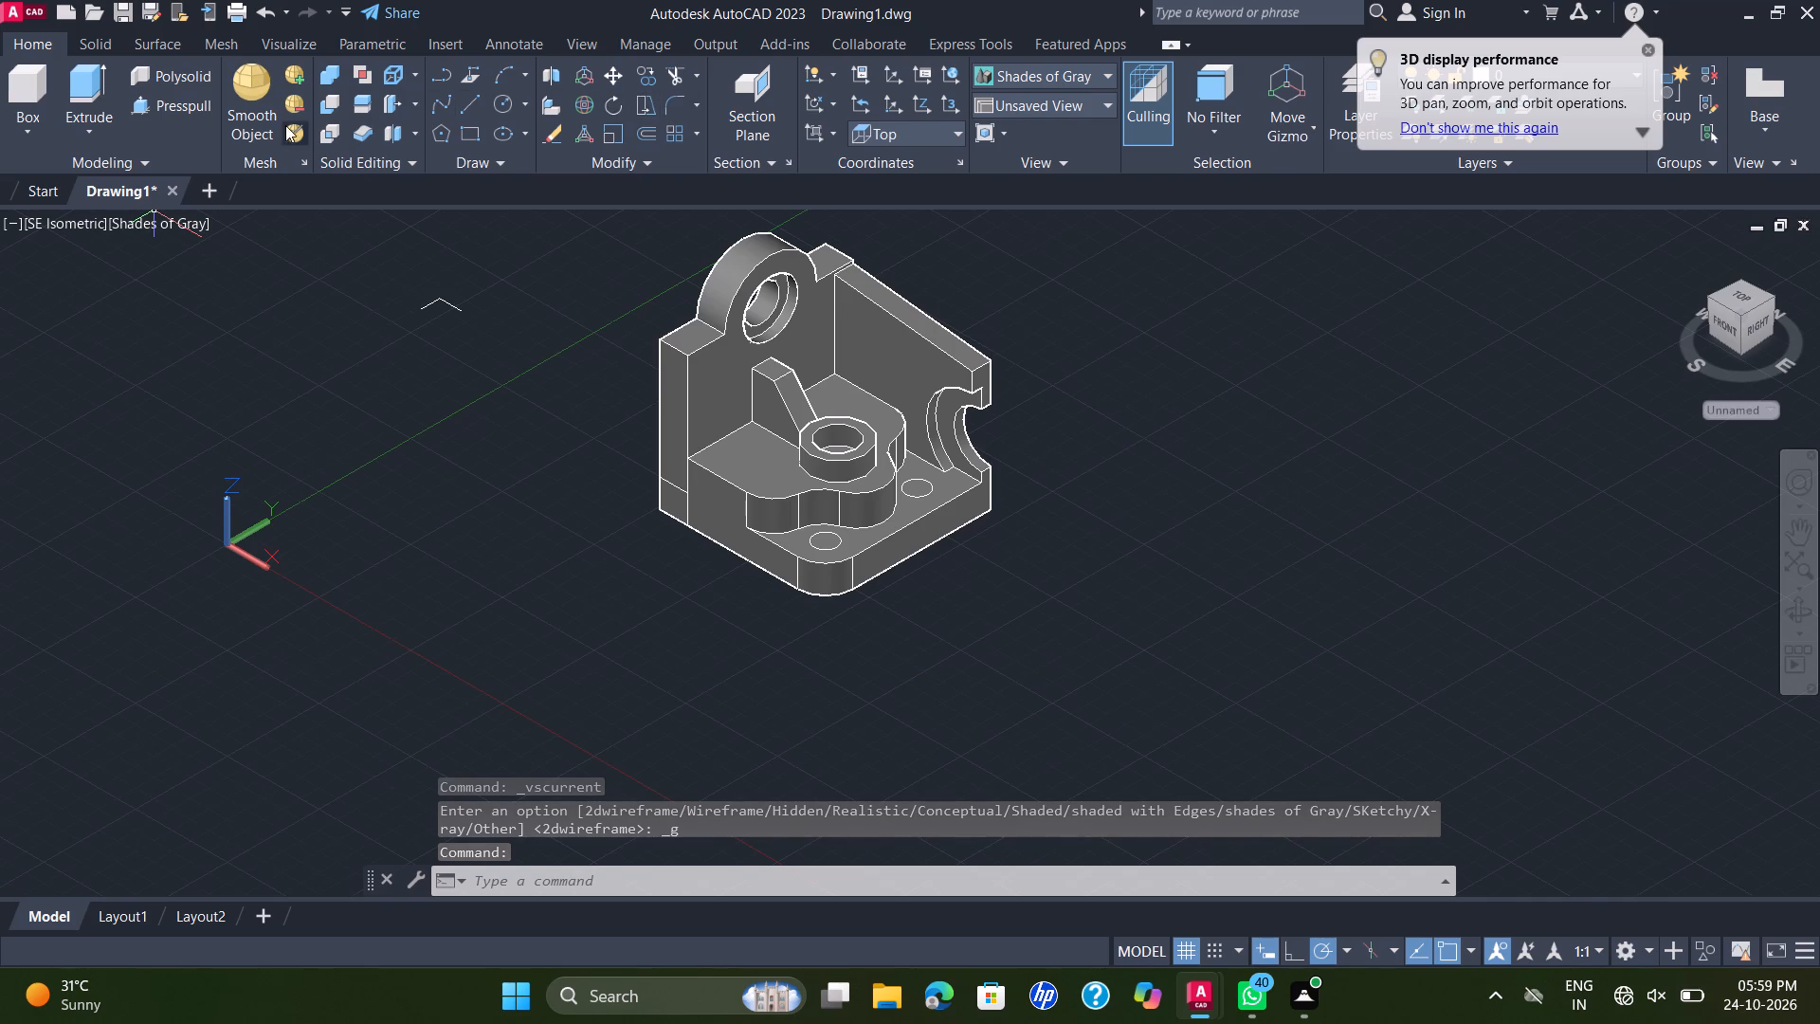
Presspull both 12-diameter circles down through the base plate to cut two through holes.
{"action": "left_click", "coordinate": [158, 103]}
{"action": "scroll", "coordinate": [819, 452], "scroll_direction": "up", "scroll_amount": 2}
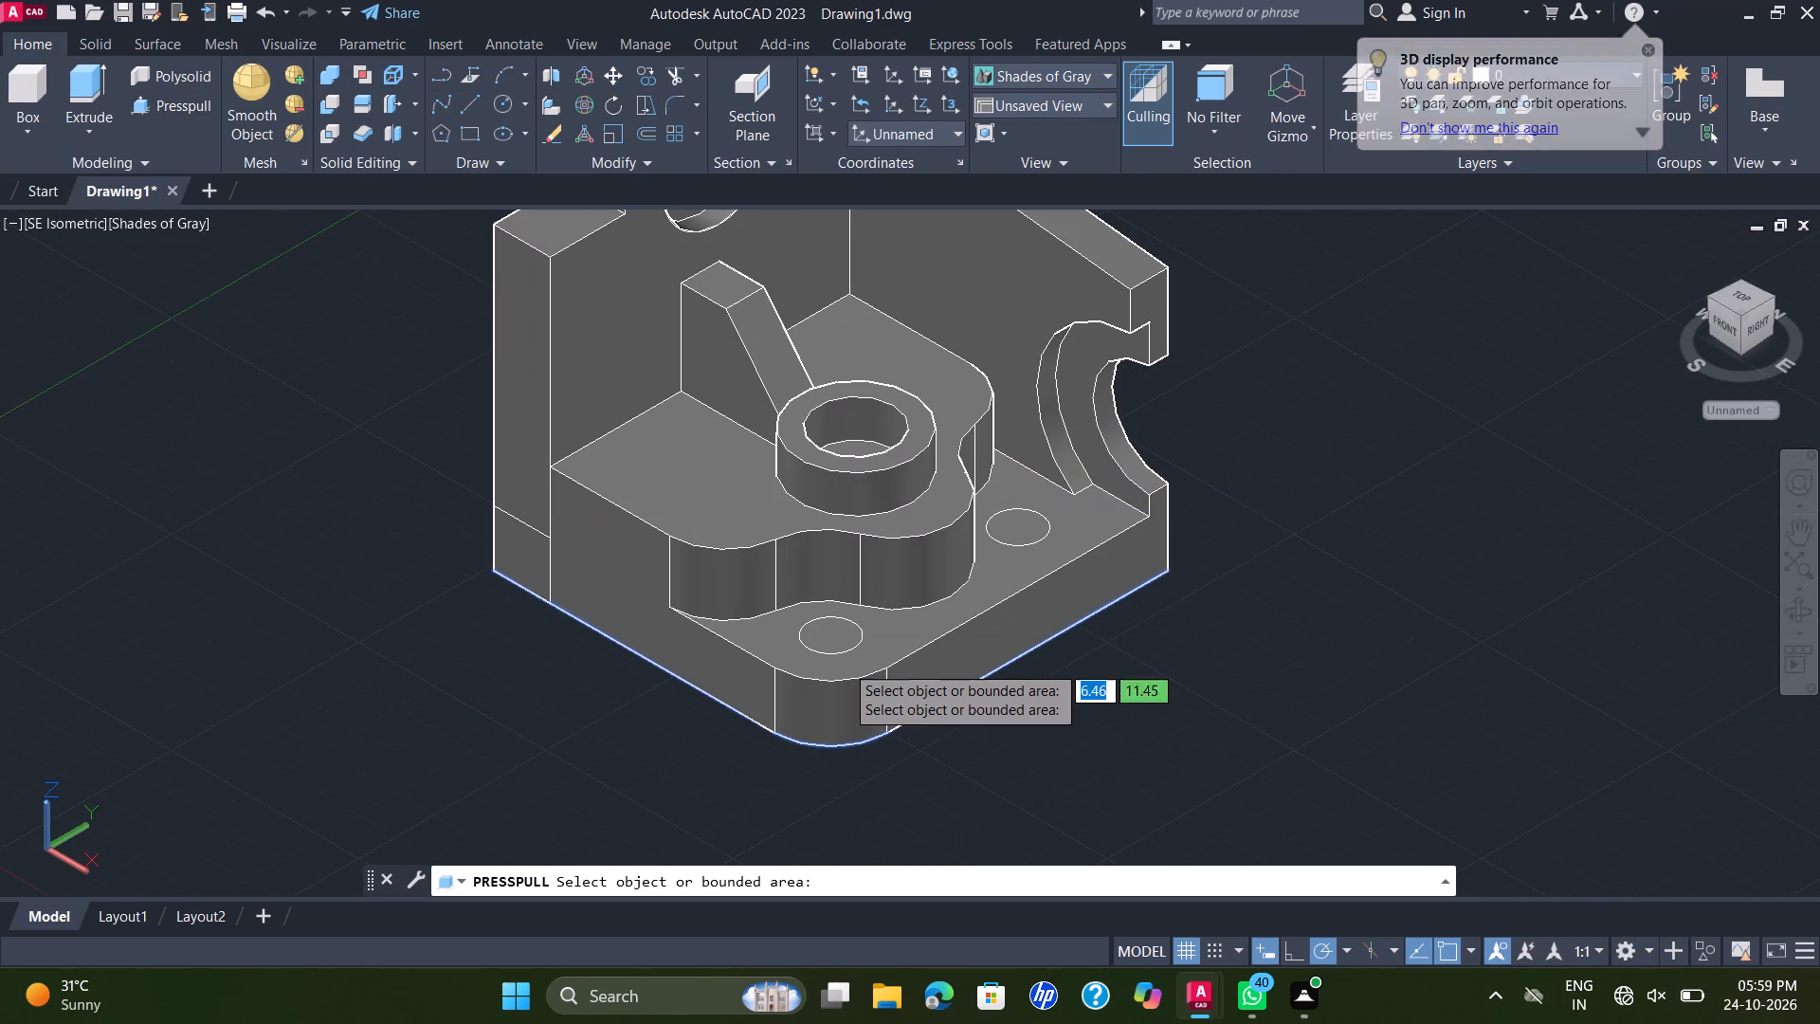
{"action": "left_click", "coordinate": [847, 645]}
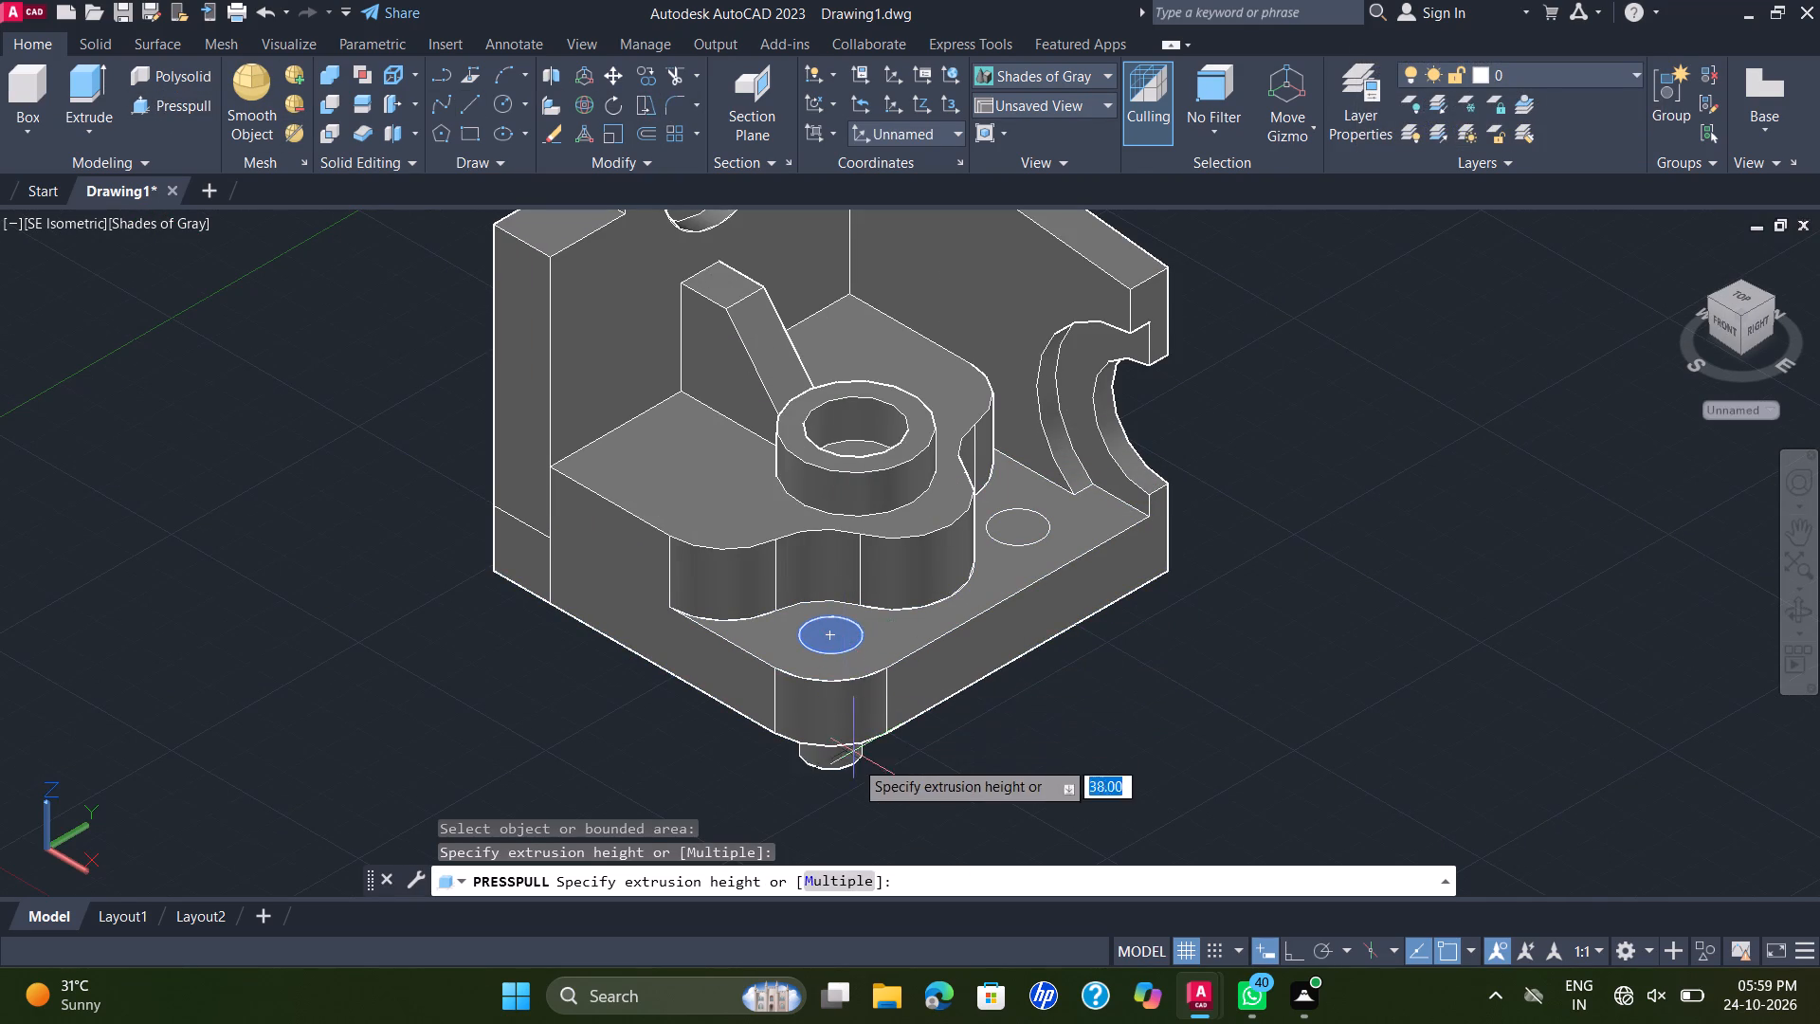
{"action": "left_click", "coordinate": [853, 789]}
{"action": "left_click", "coordinate": [1036, 525]}
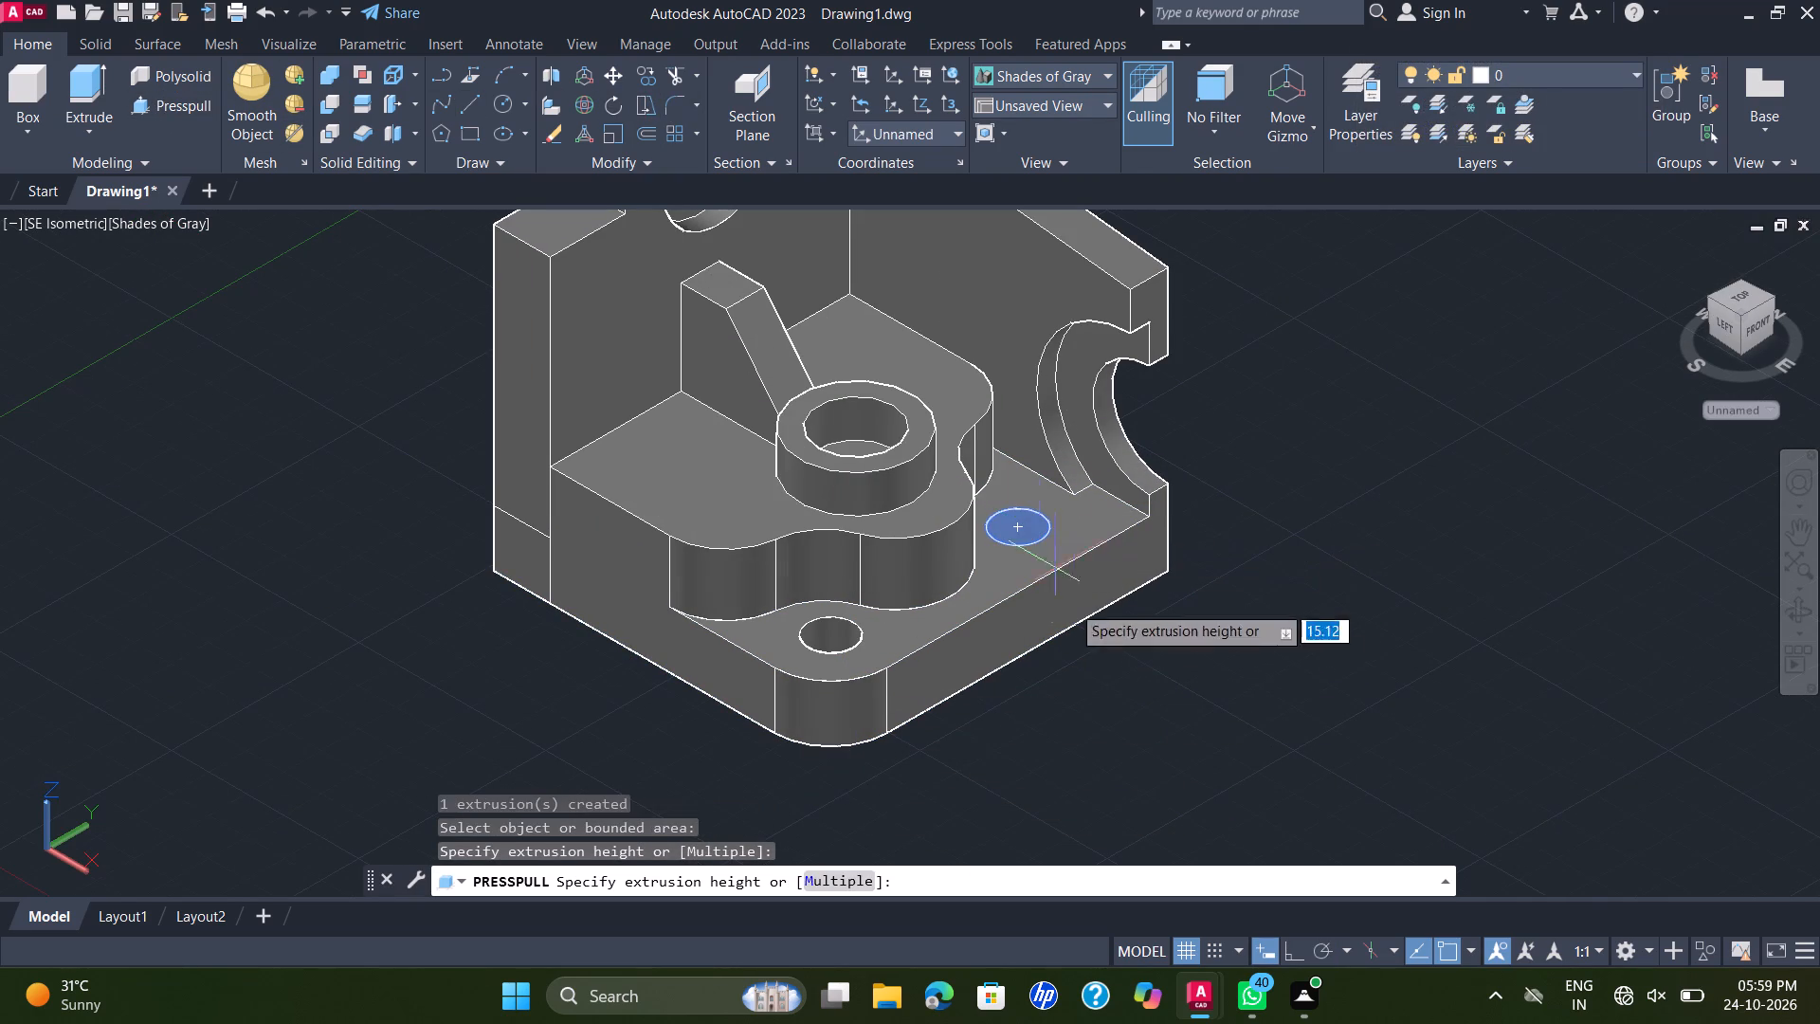
{"action": "left_click", "coordinate": [1109, 679]}
{"action": "scroll", "coordinate": [1317, 578], "scroll_direction": "down", "scroll_amount": 1}
{"action": "middle_click_drag", "start_coordinate": [1356, 567], "coordinate": [1335, 622]}
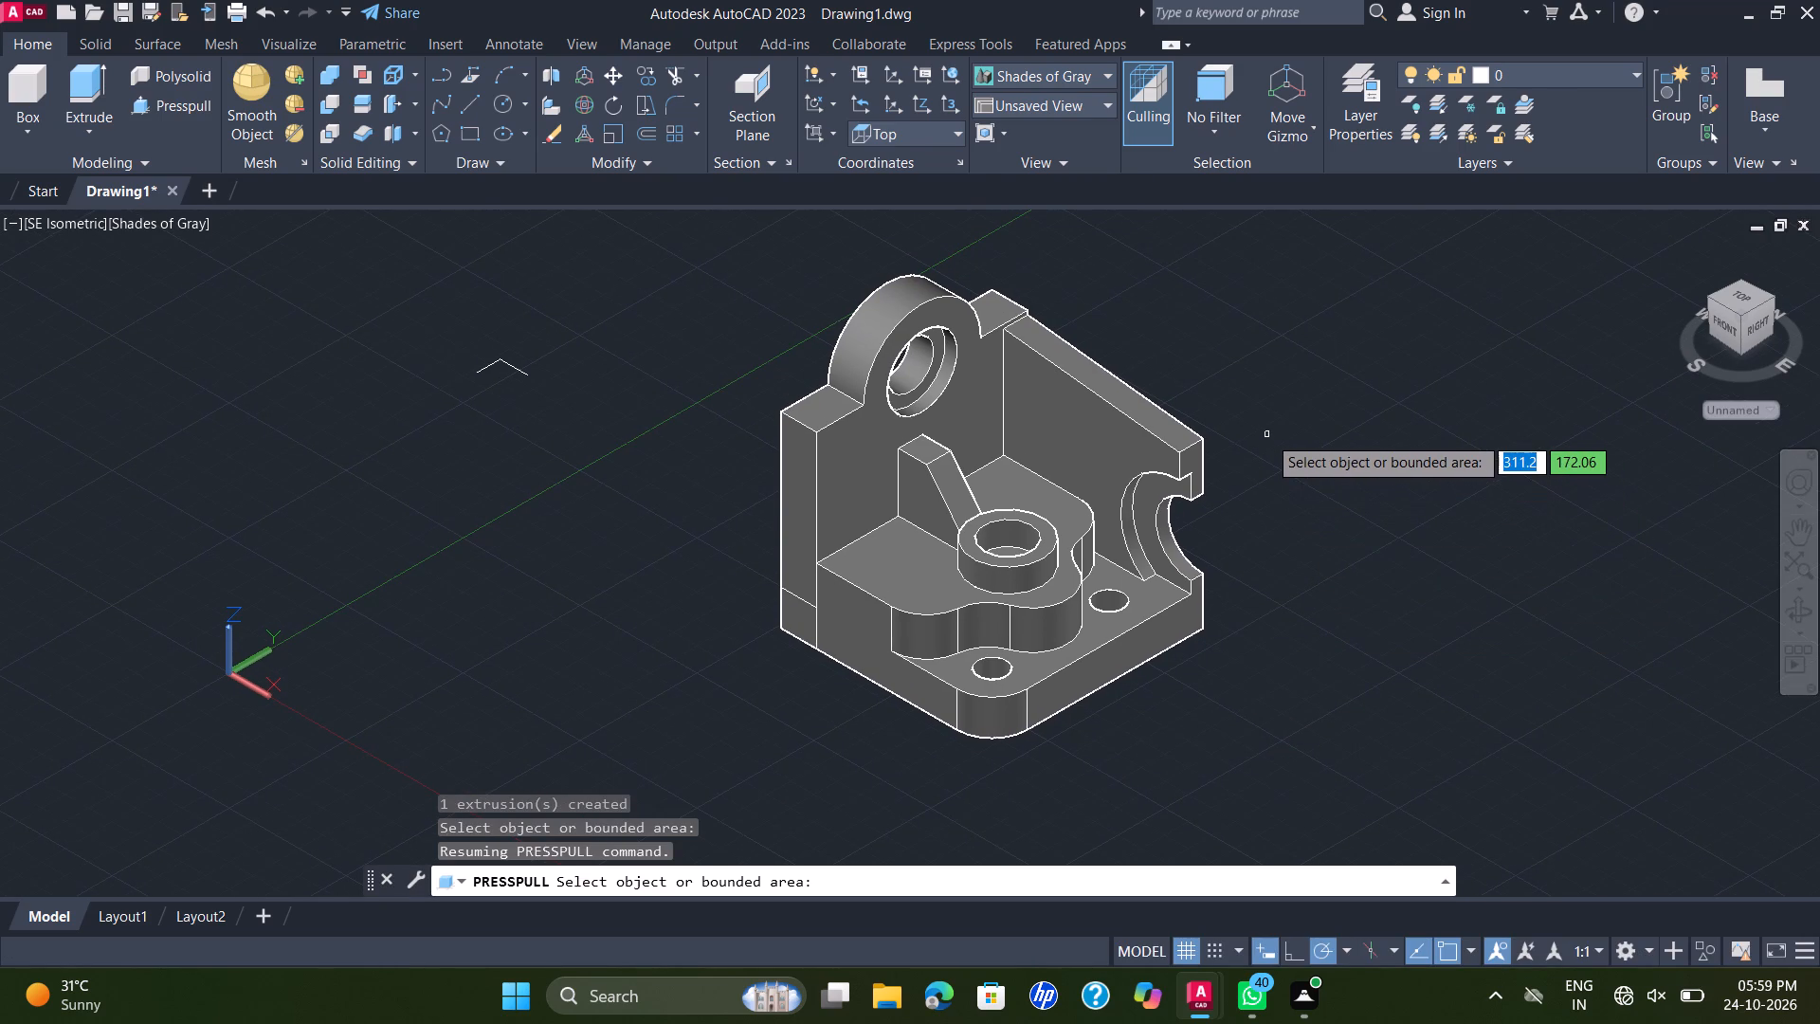
{"action": "key", "text": "Escape"}
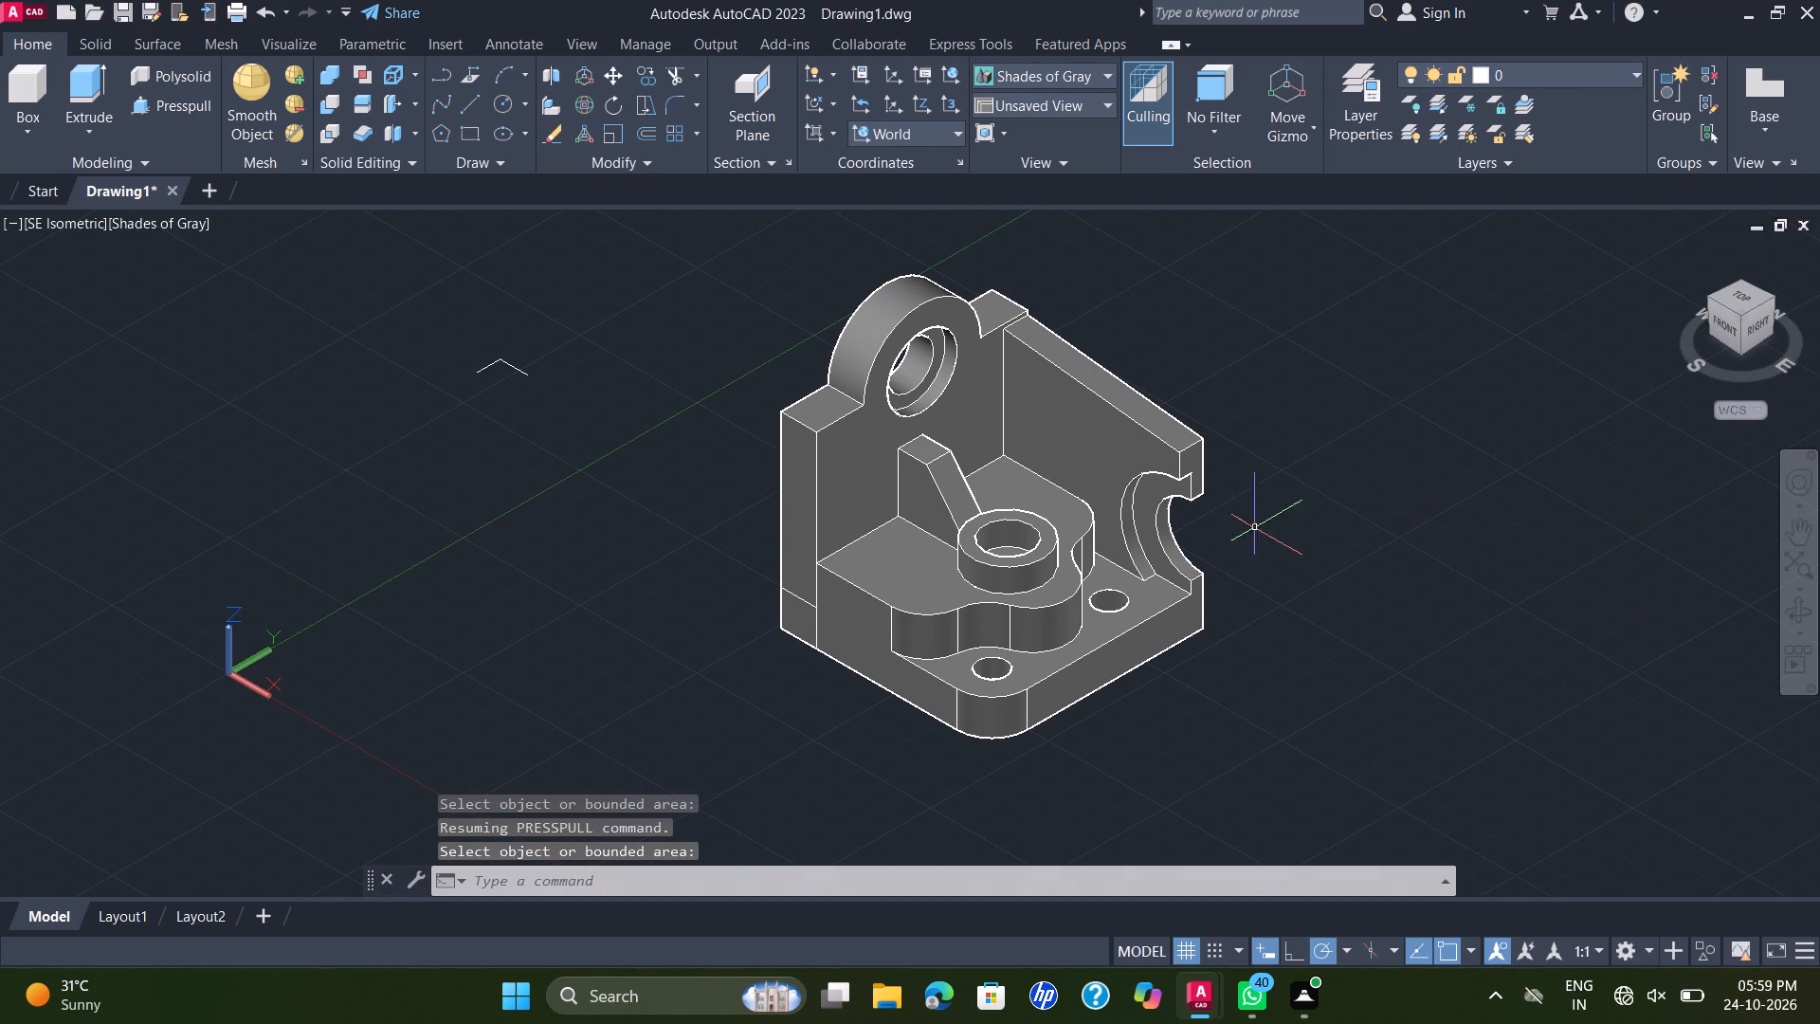
Draw a notch profile on the upright wall's end face with lines 25 down from the outer top corner, 5 inward, 40 down, and back to the outer edge.
{"action": "left_click", "coordinate": [459, 110]}
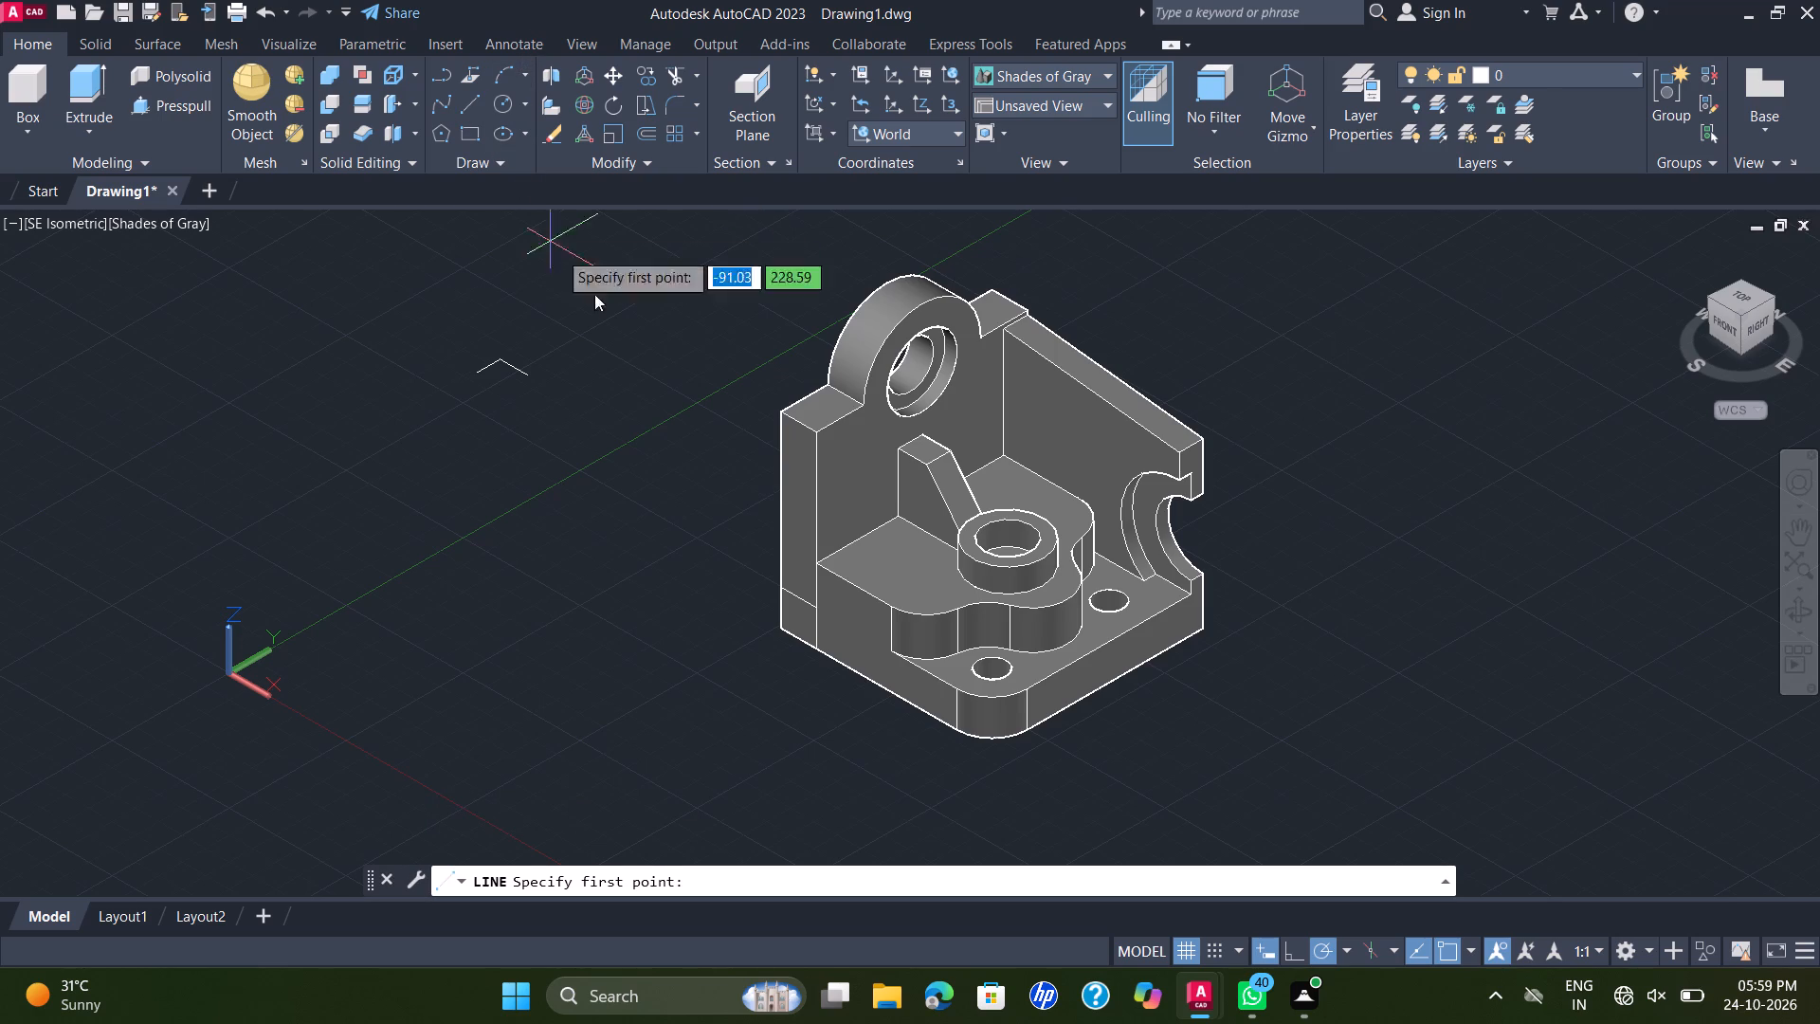
{"action": "scroll", "coordinate": [766, 415], "scroll_direction": "up", "scroll_amount": 2}
{"action": "left_click", "coordinate": [798, 415]}
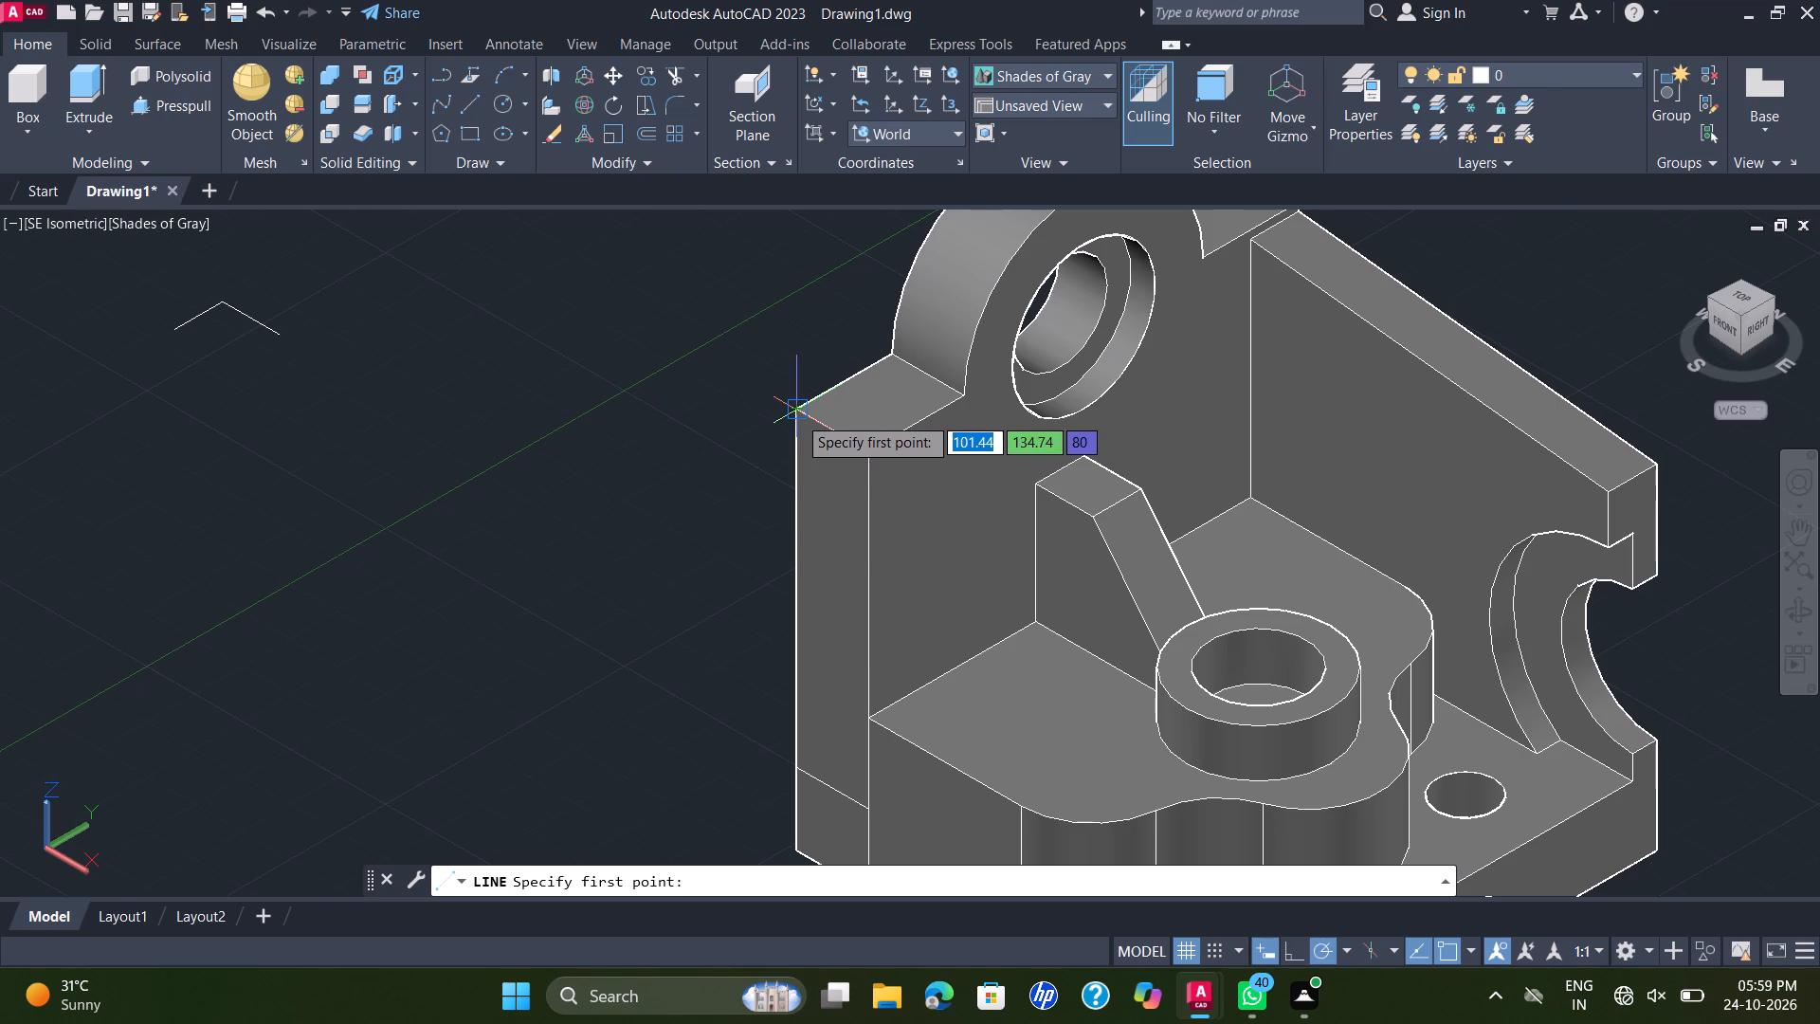
{"action": "scroll", "coordinate": [838, 629], "scroll_direction": "down", "scroll_amount": 2}
{"action": "middle_click_drag", "start_coordinate": [832, 631], "coordinate": [790, 498]}
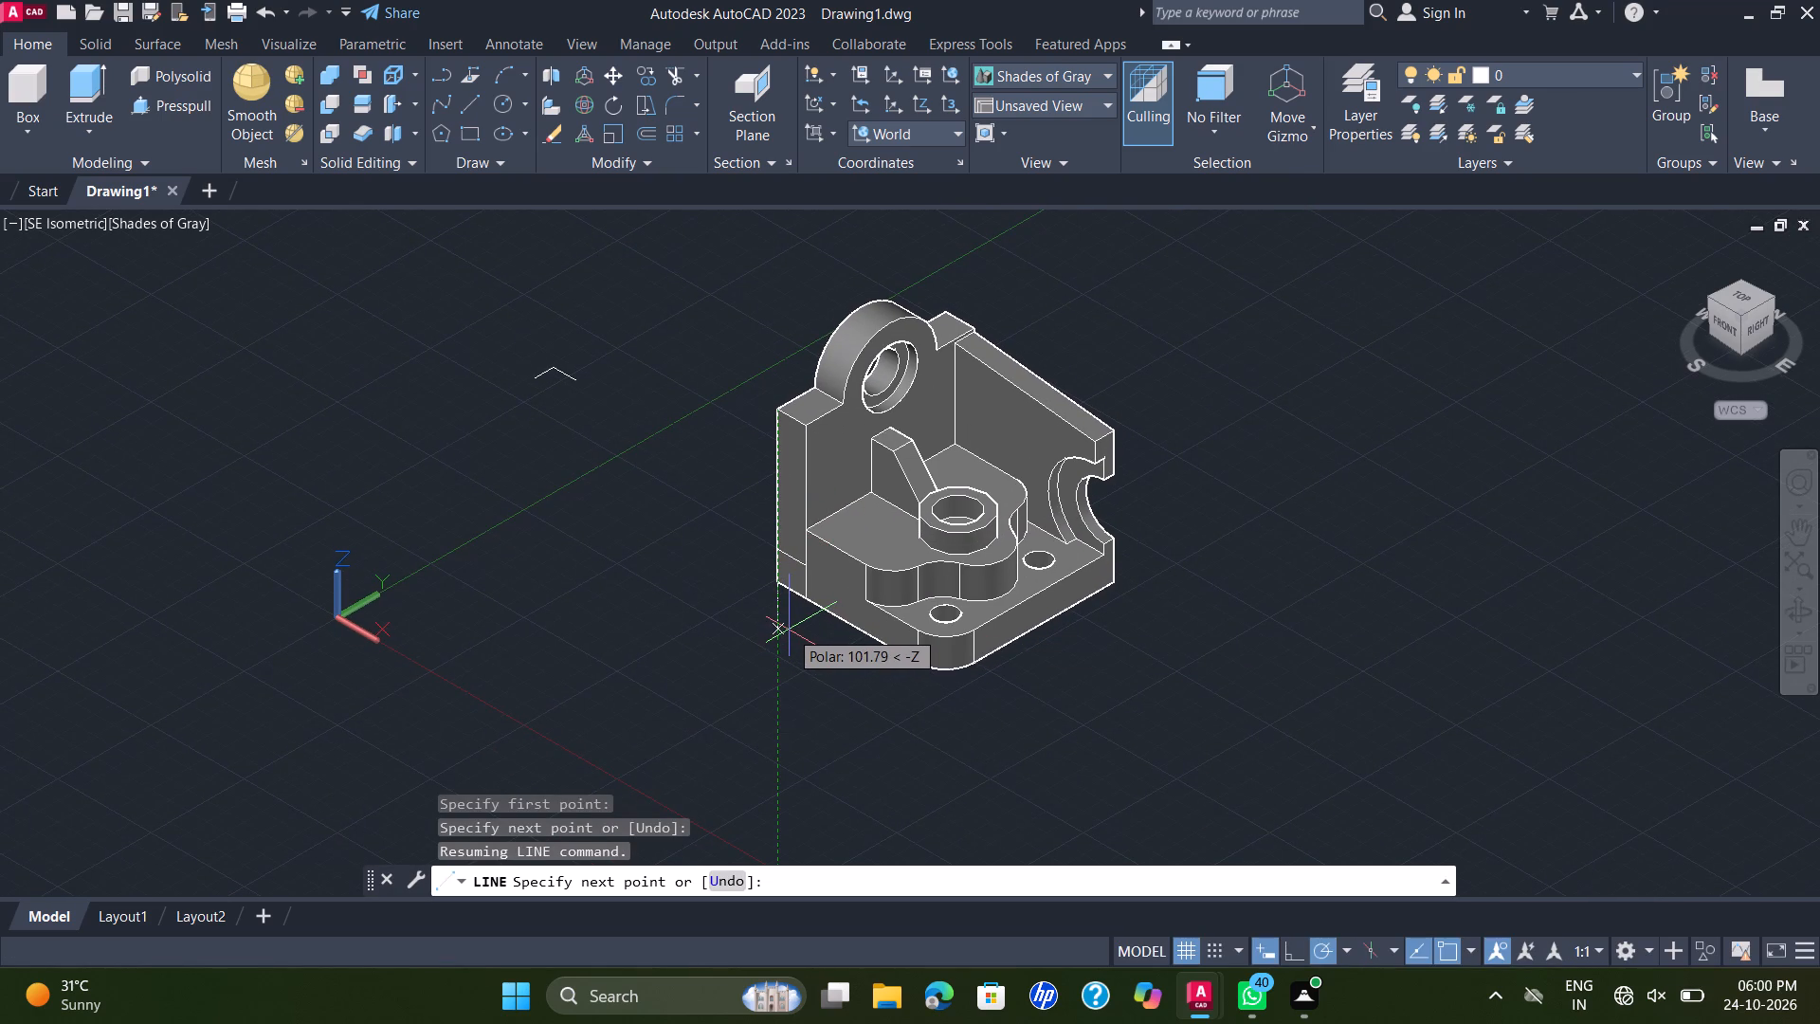
{"action": "type", "text": "25"}
{"action": "key", "text": "Return"}
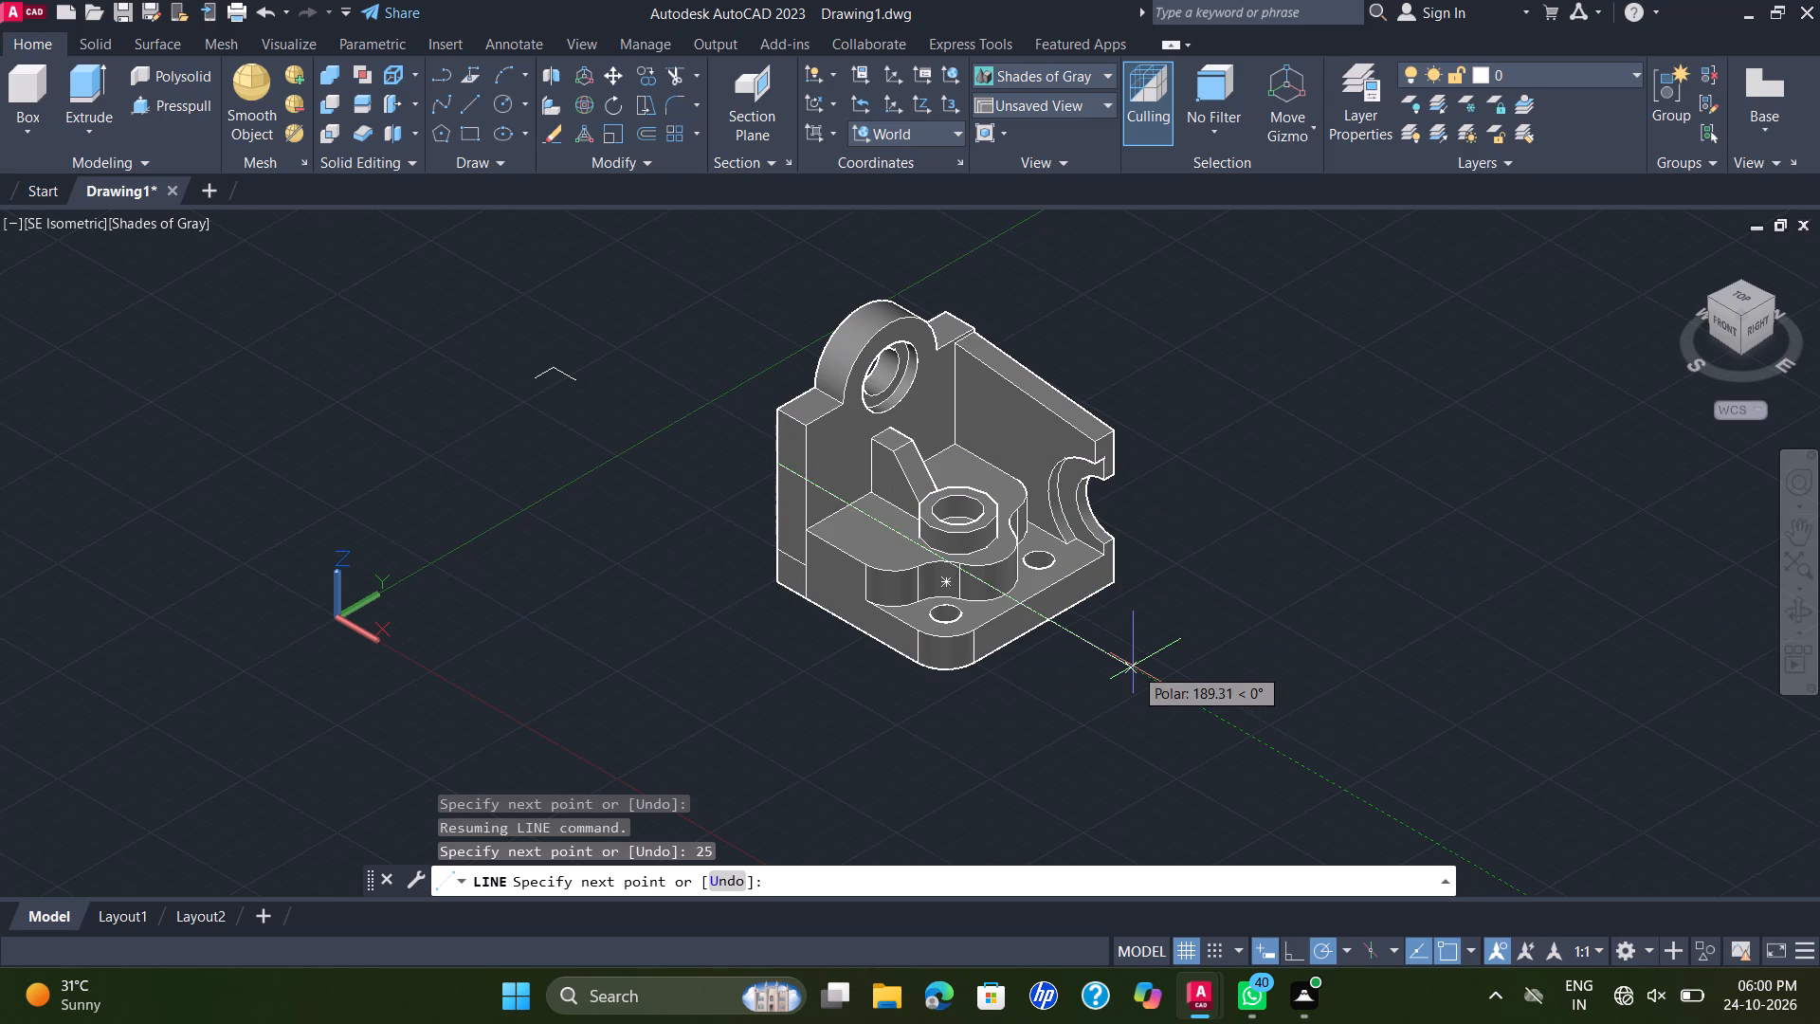
{"action": "key", "text": "5"}
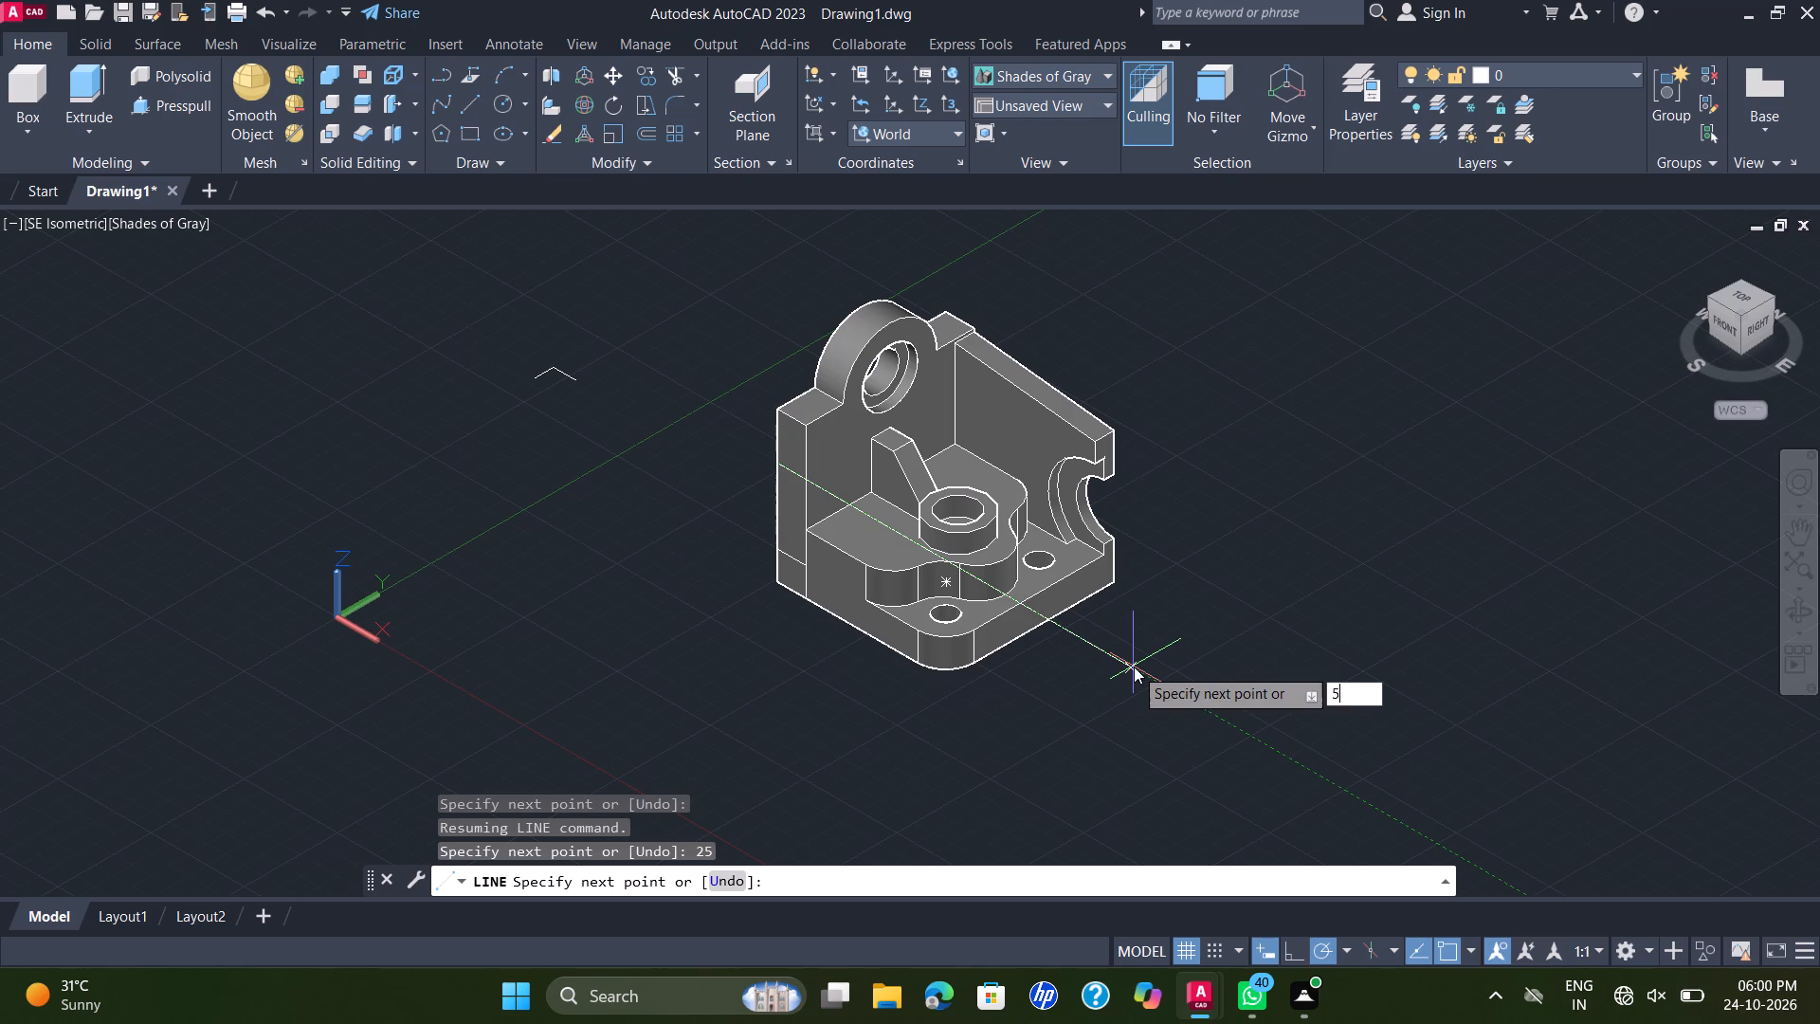
{"action": "key", "text": "Return"}
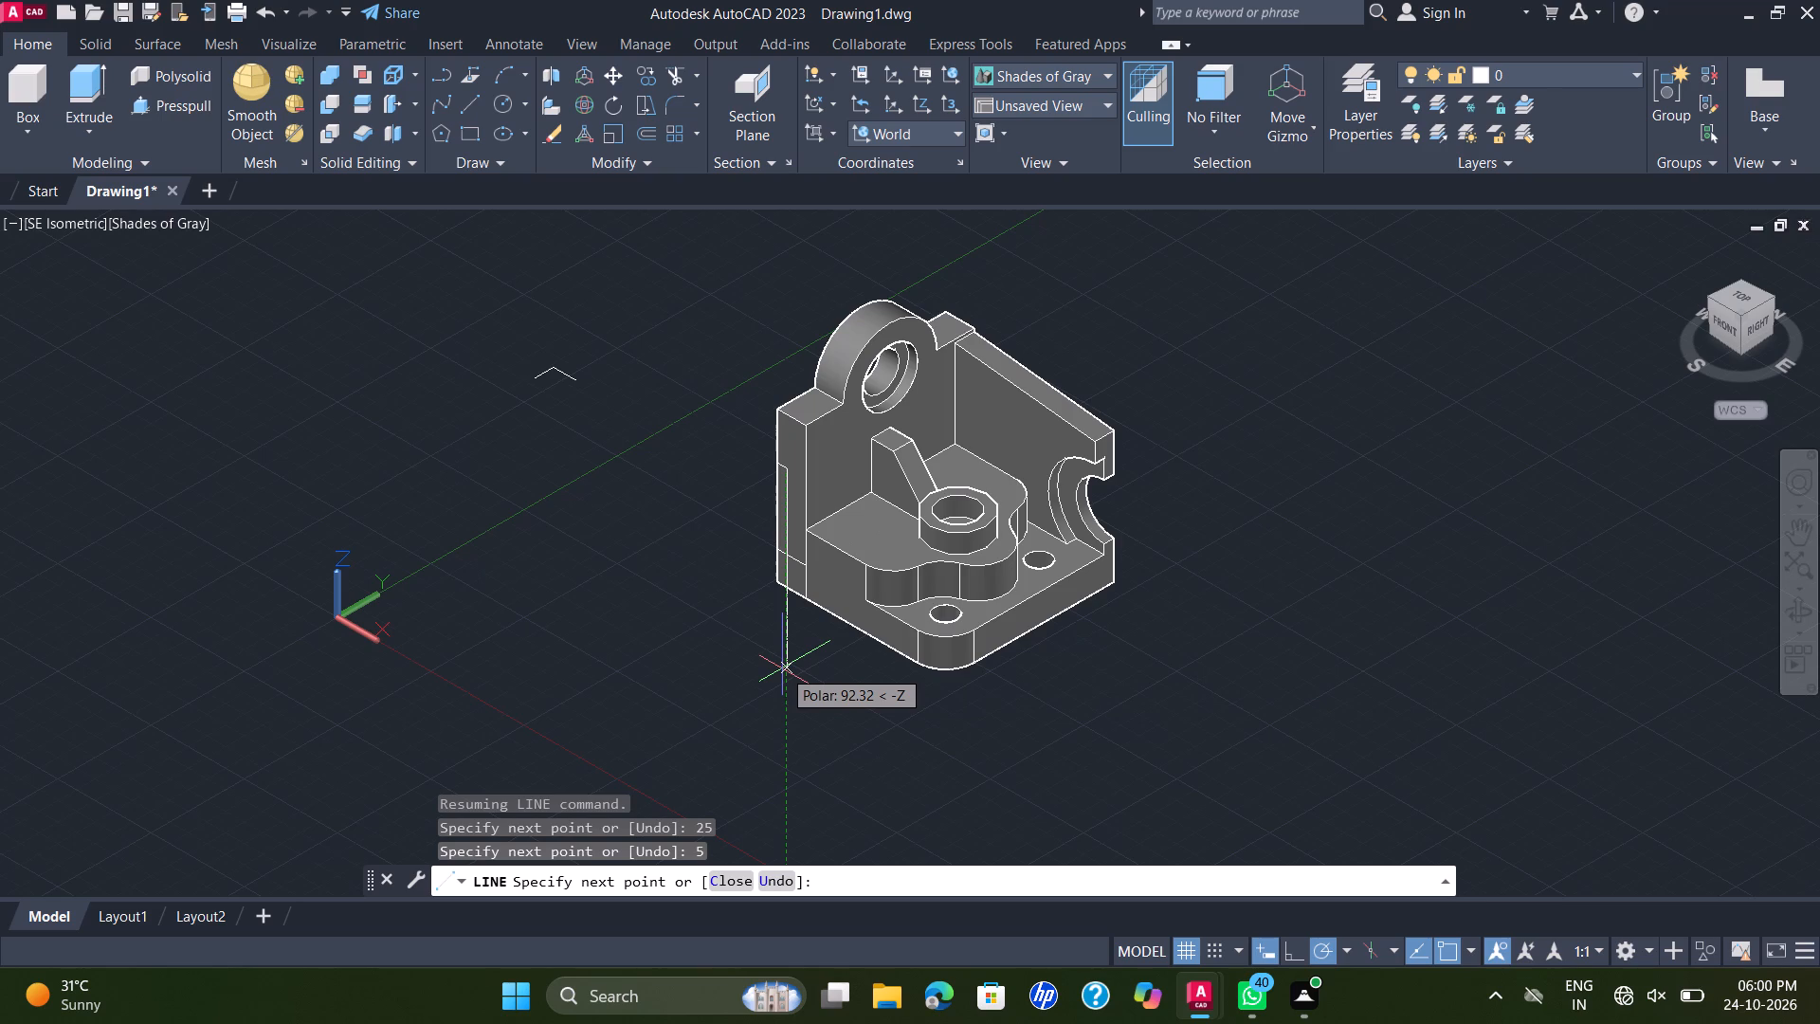
{"action": "type", "text": "40"}
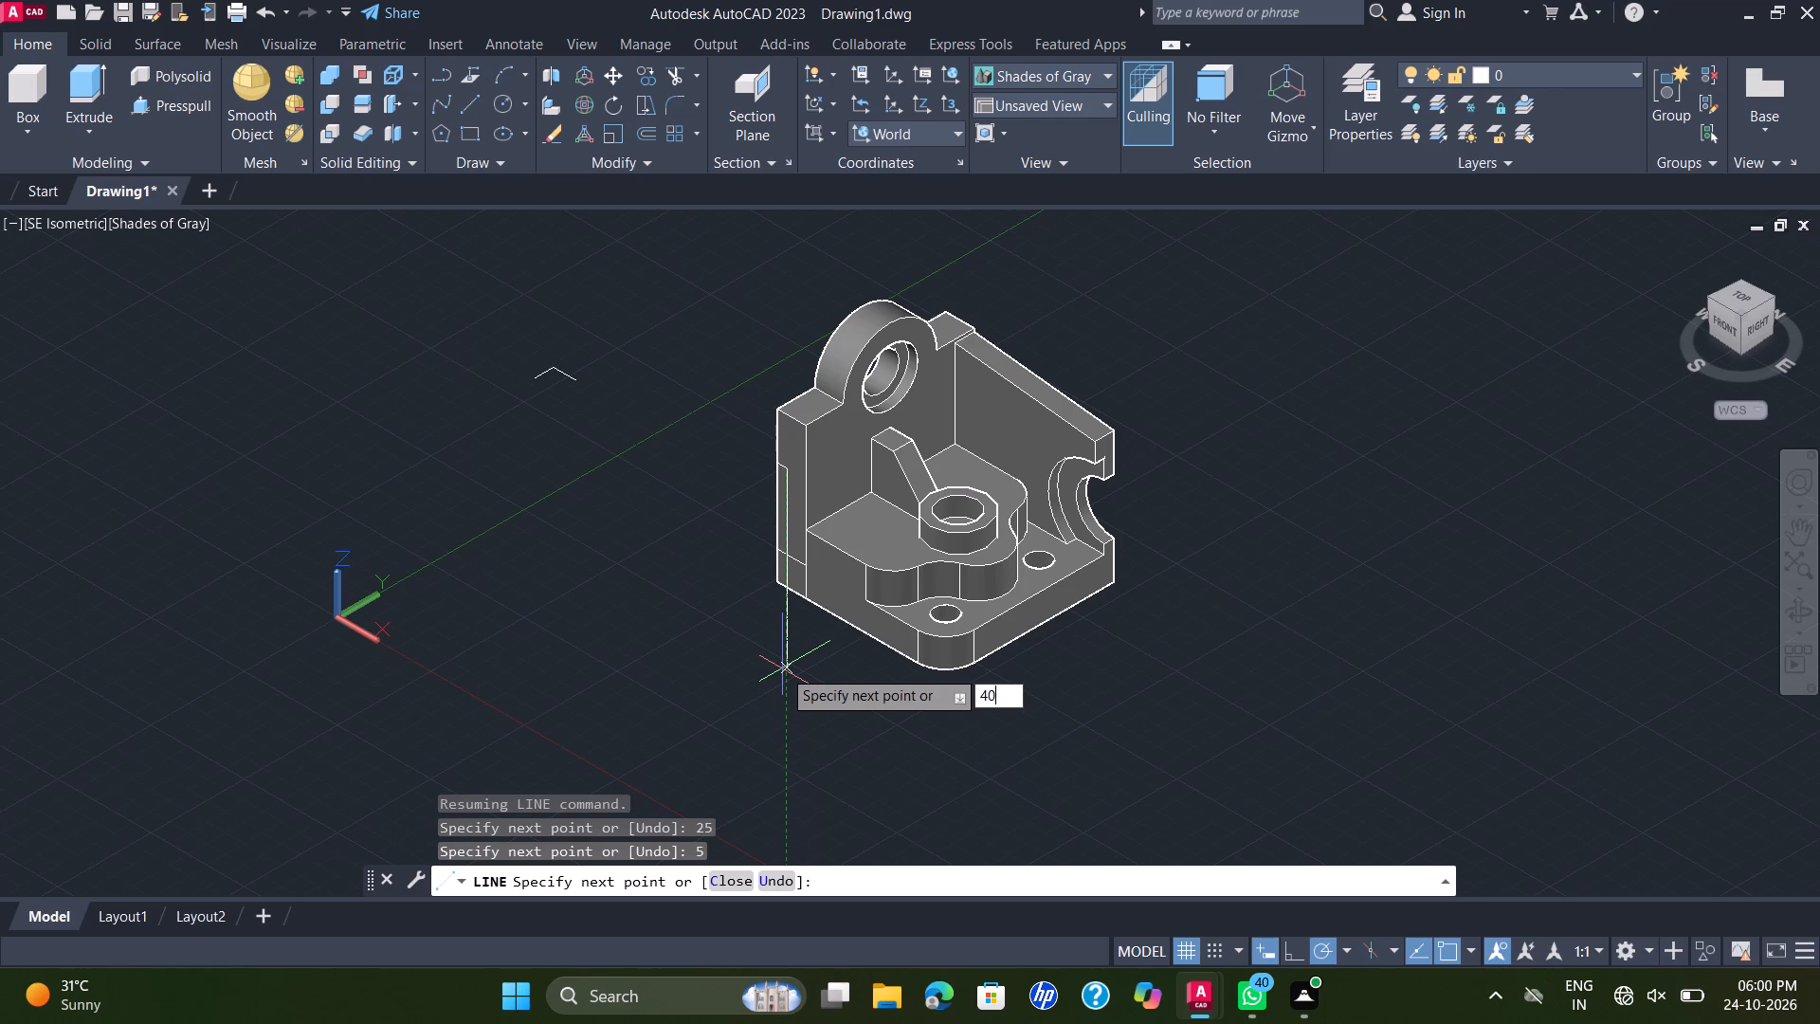
{"action": "key", "text": "Return"}
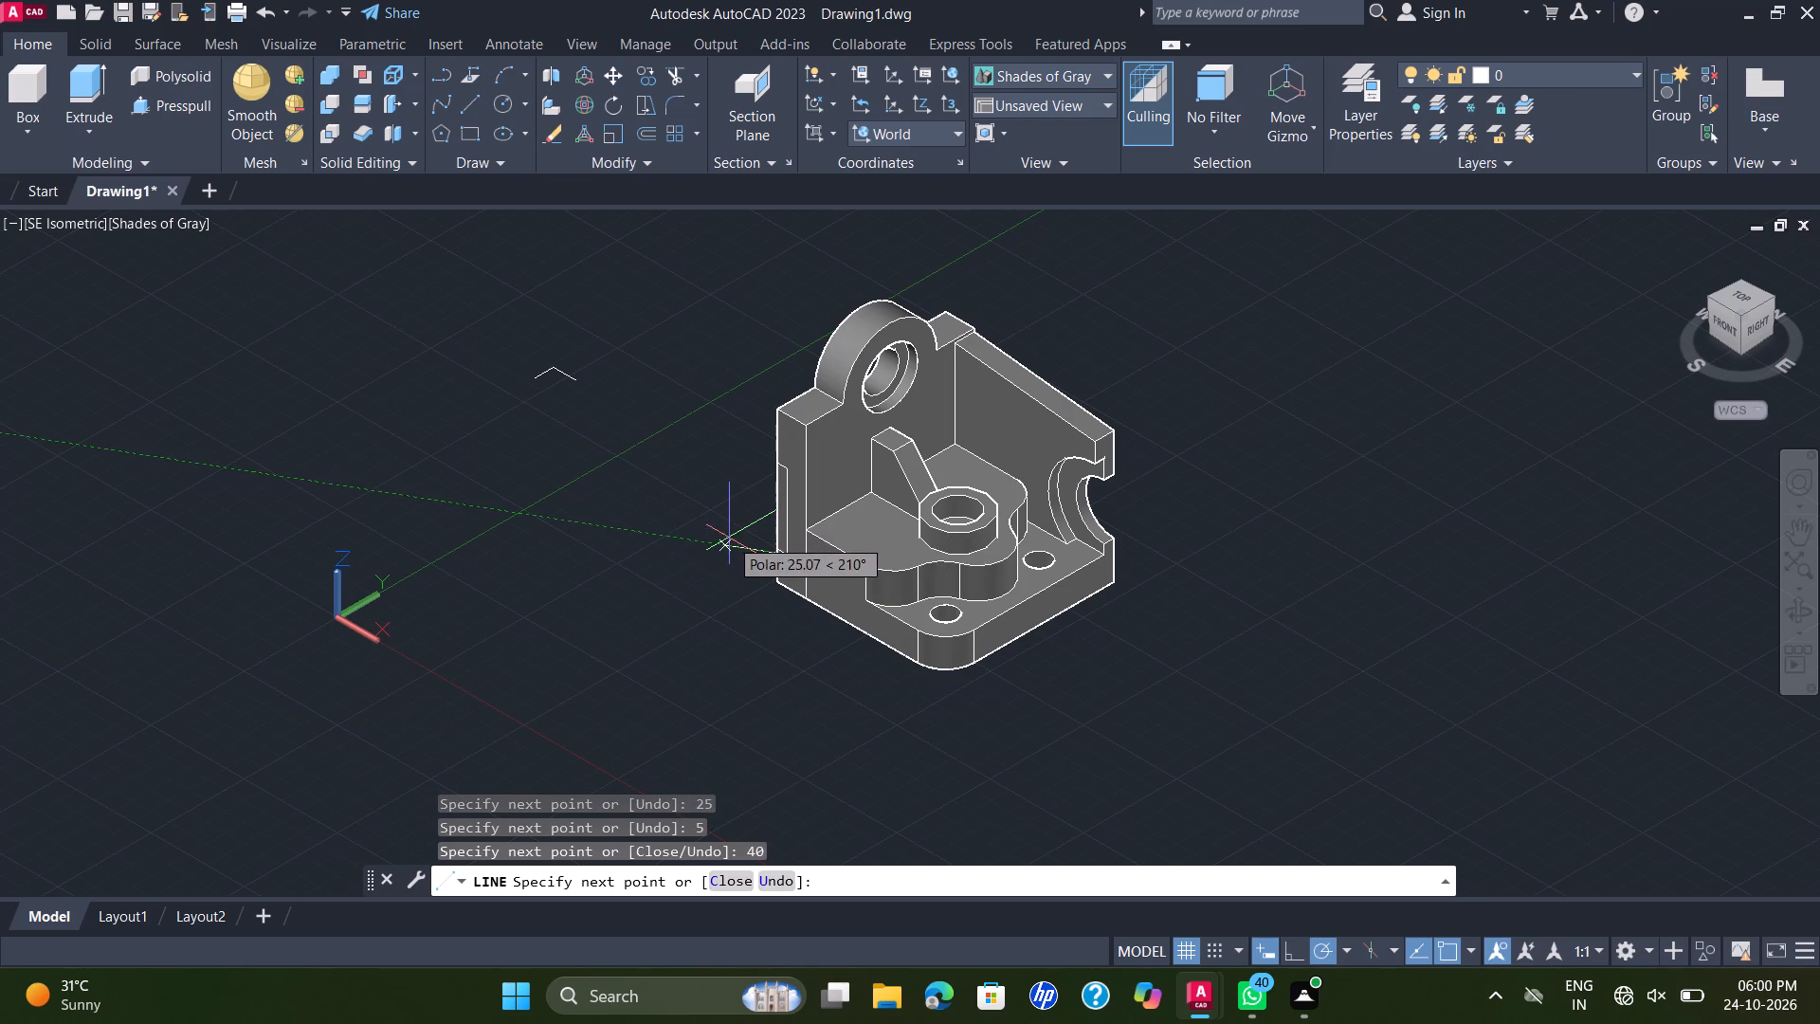
{"action": "scroll", "coordinate": [757, 551], "scroll_direction": "up", "scroll_amount": 2}
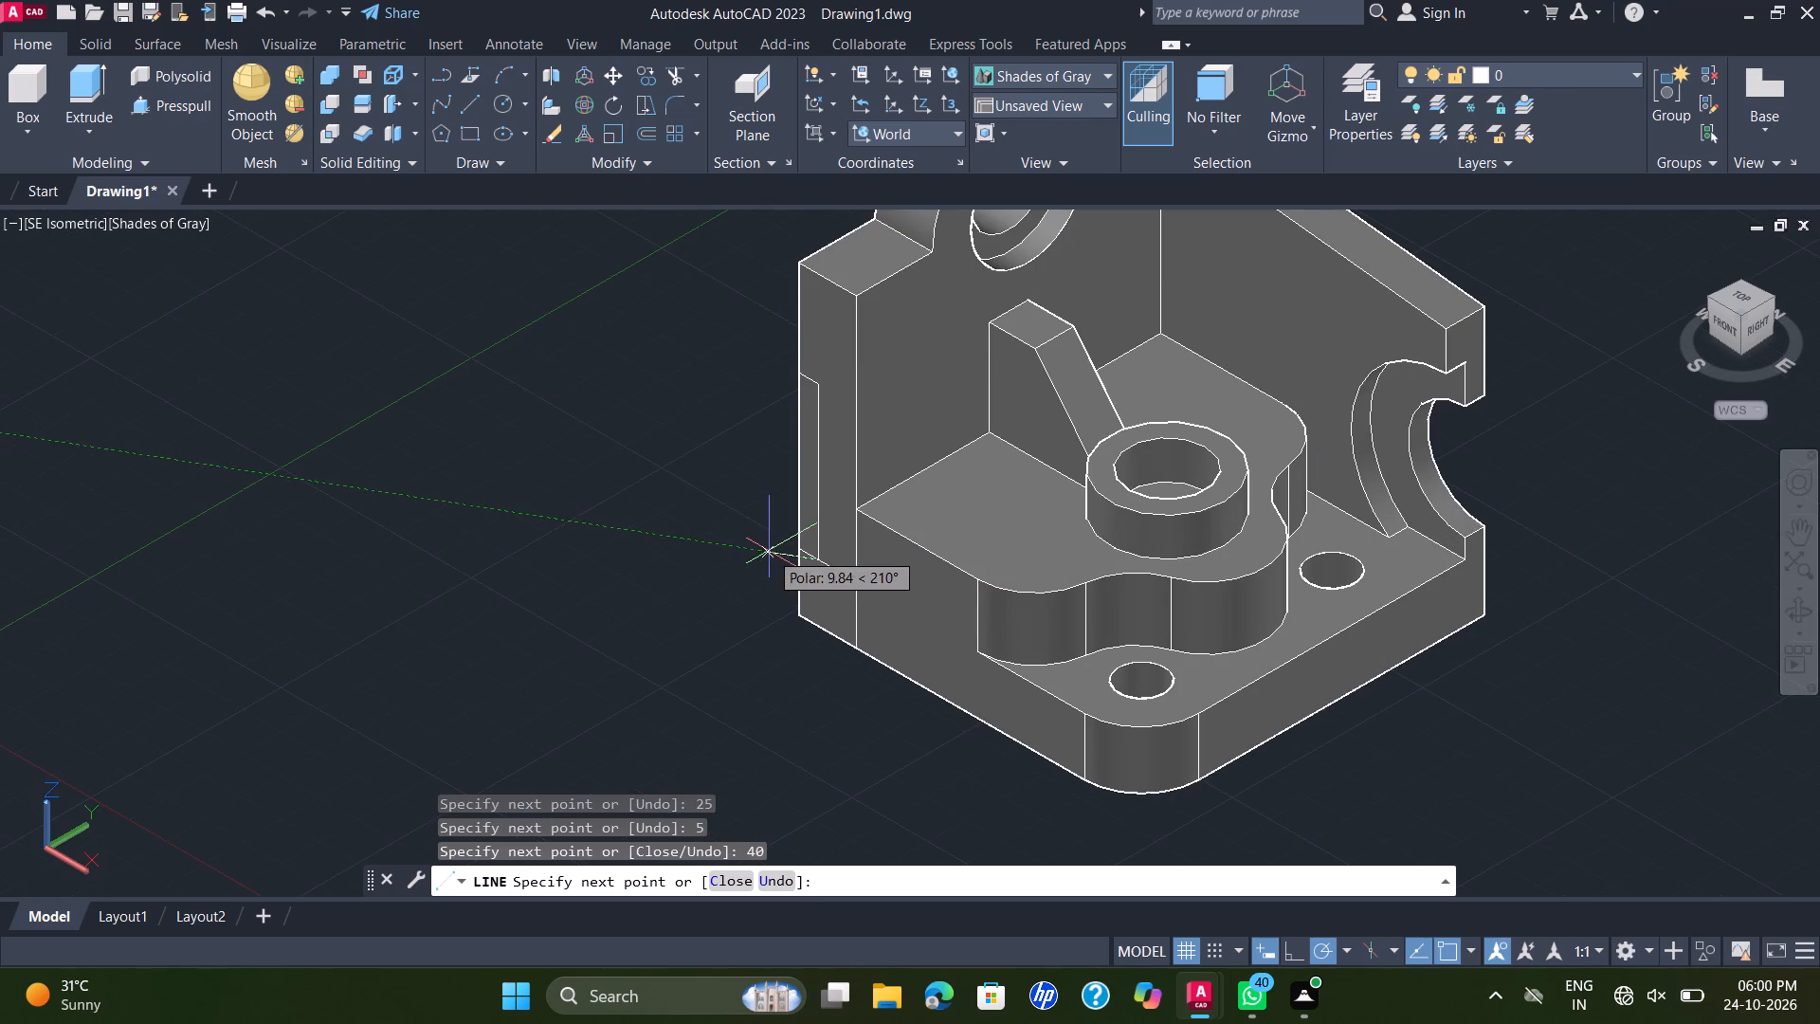
{"action": "left_click", "coordinate": [802, 550]}
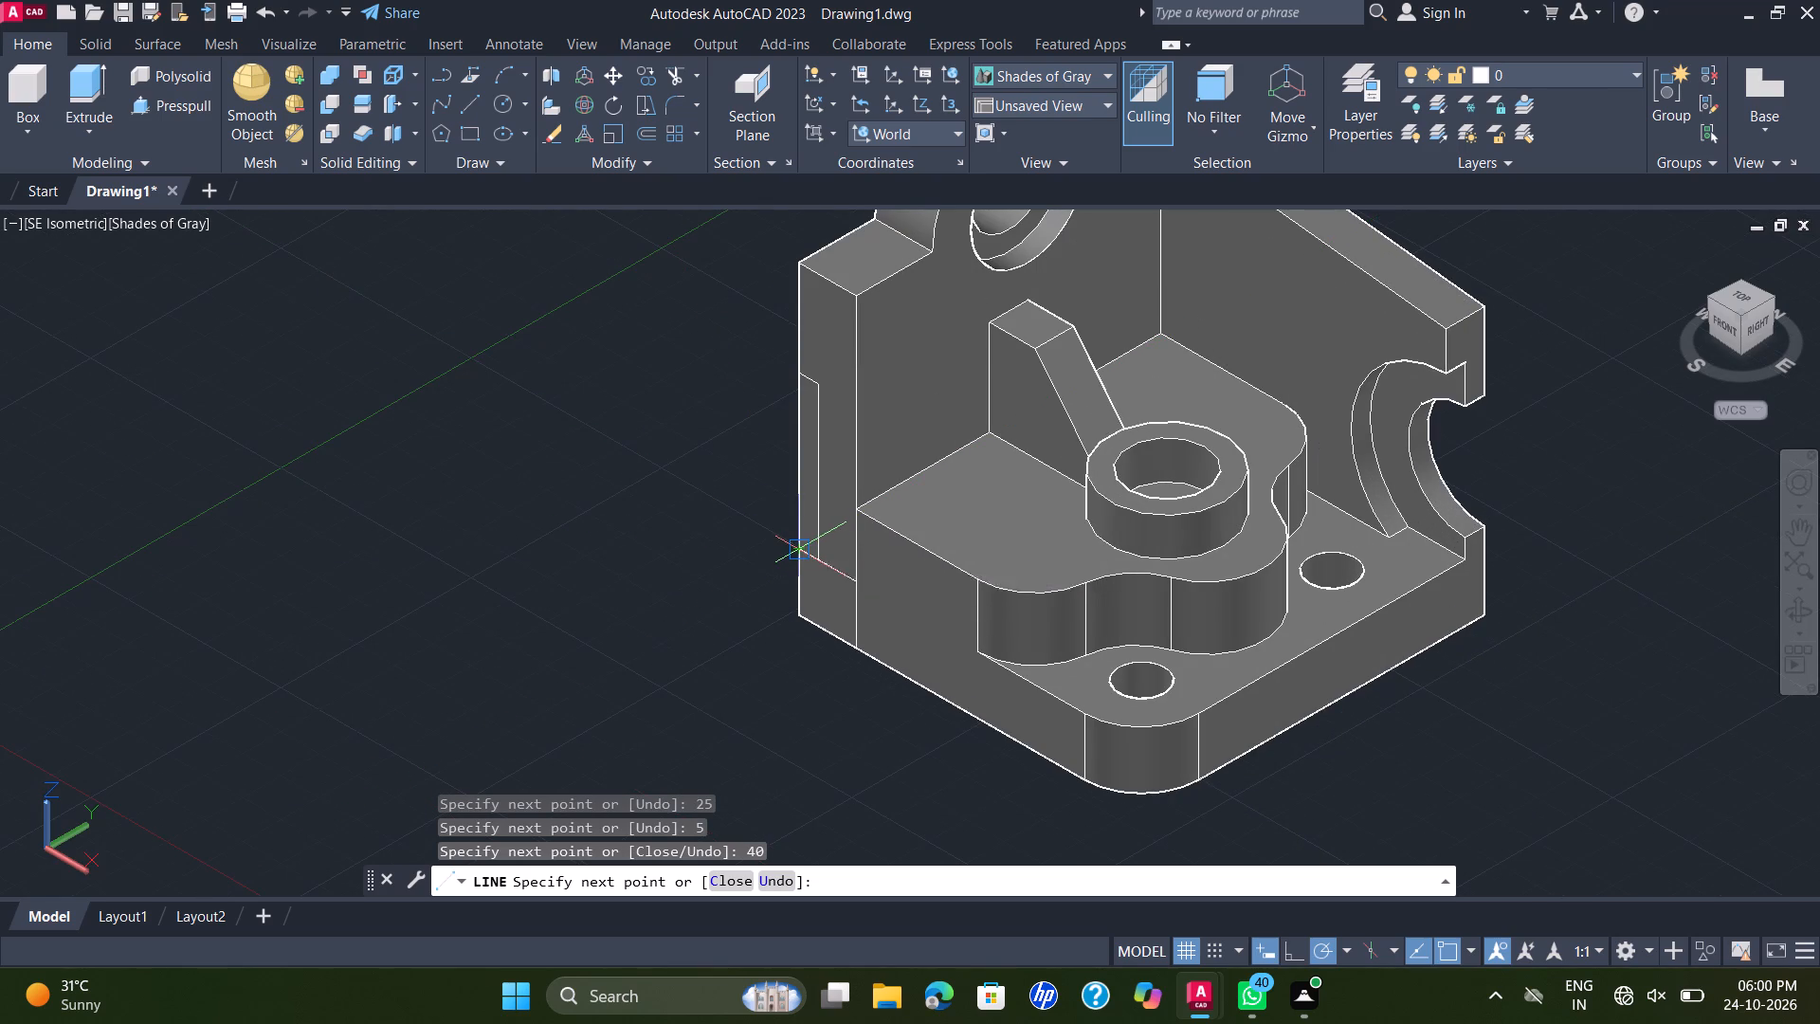
{"action": "key", "text": "Escape"}
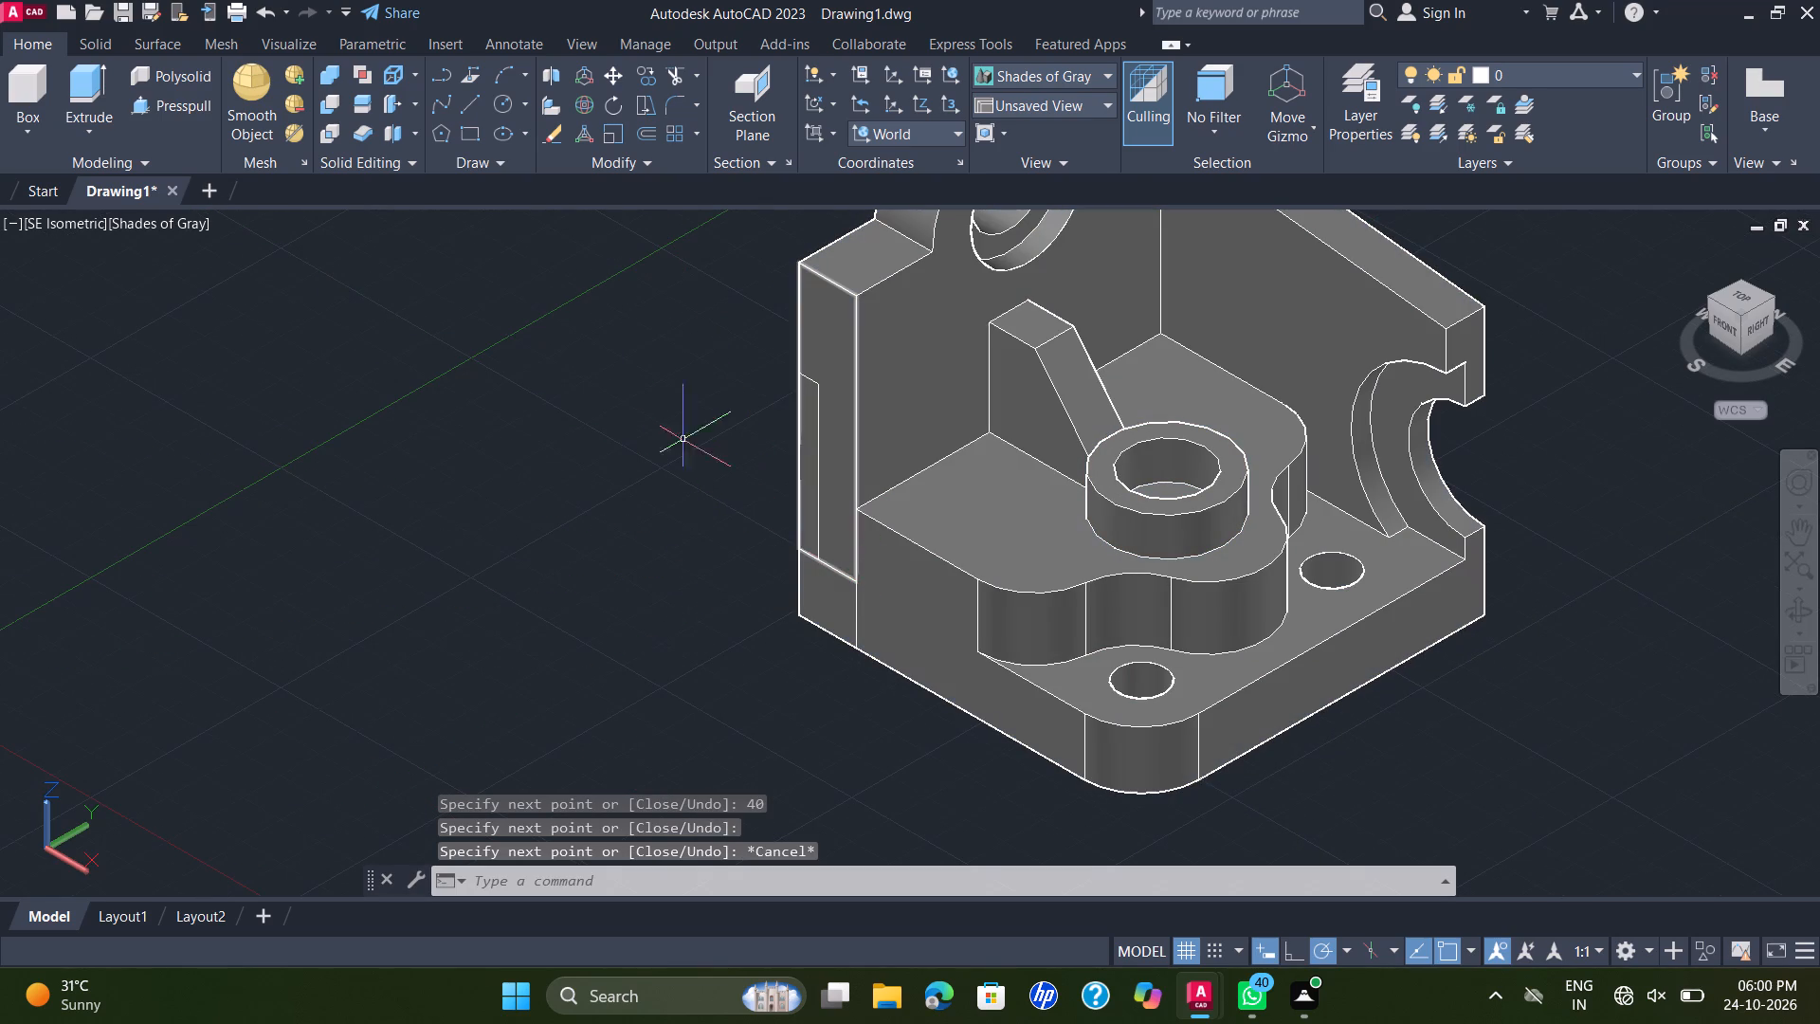
{"action": "left_click", "coordinate": [851, 581]}
{"action": "key", "text": "Escape"}
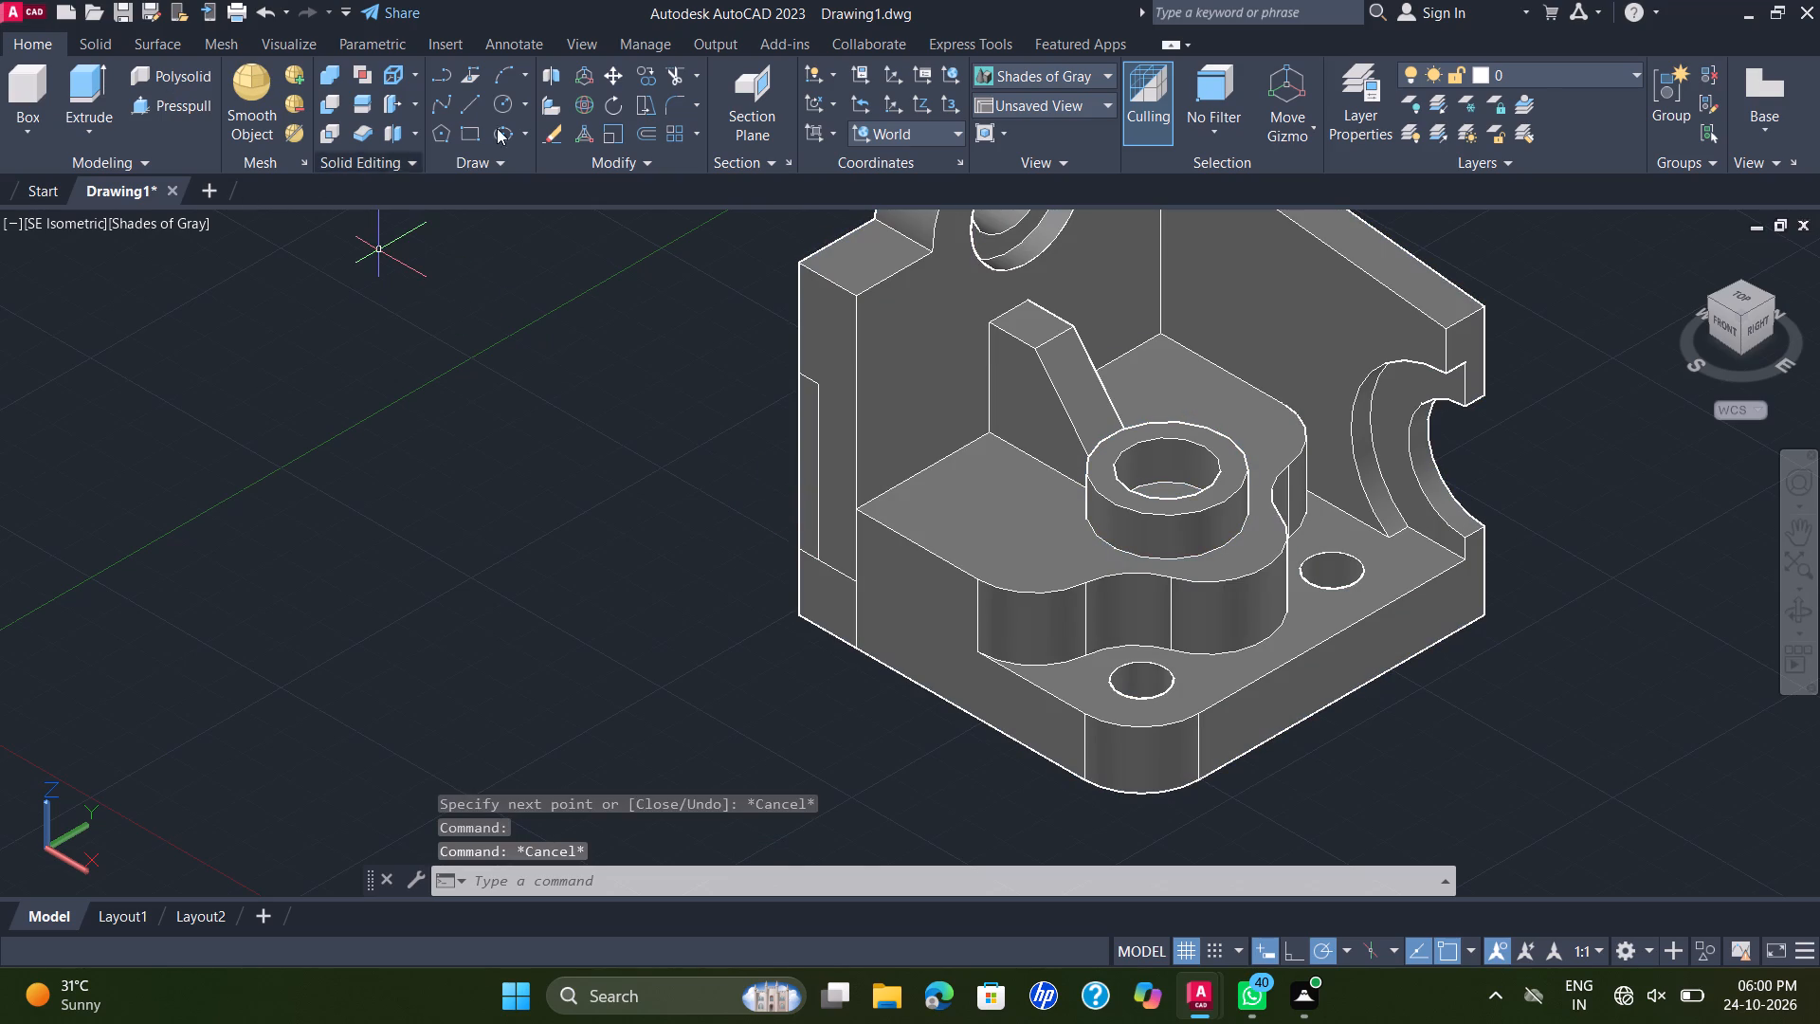
Presspull the 5 by 40 notch area through the upright wall's full length to cut a recess in its outer face.
{"action": "left_click", "coordinate": [181, 103]}
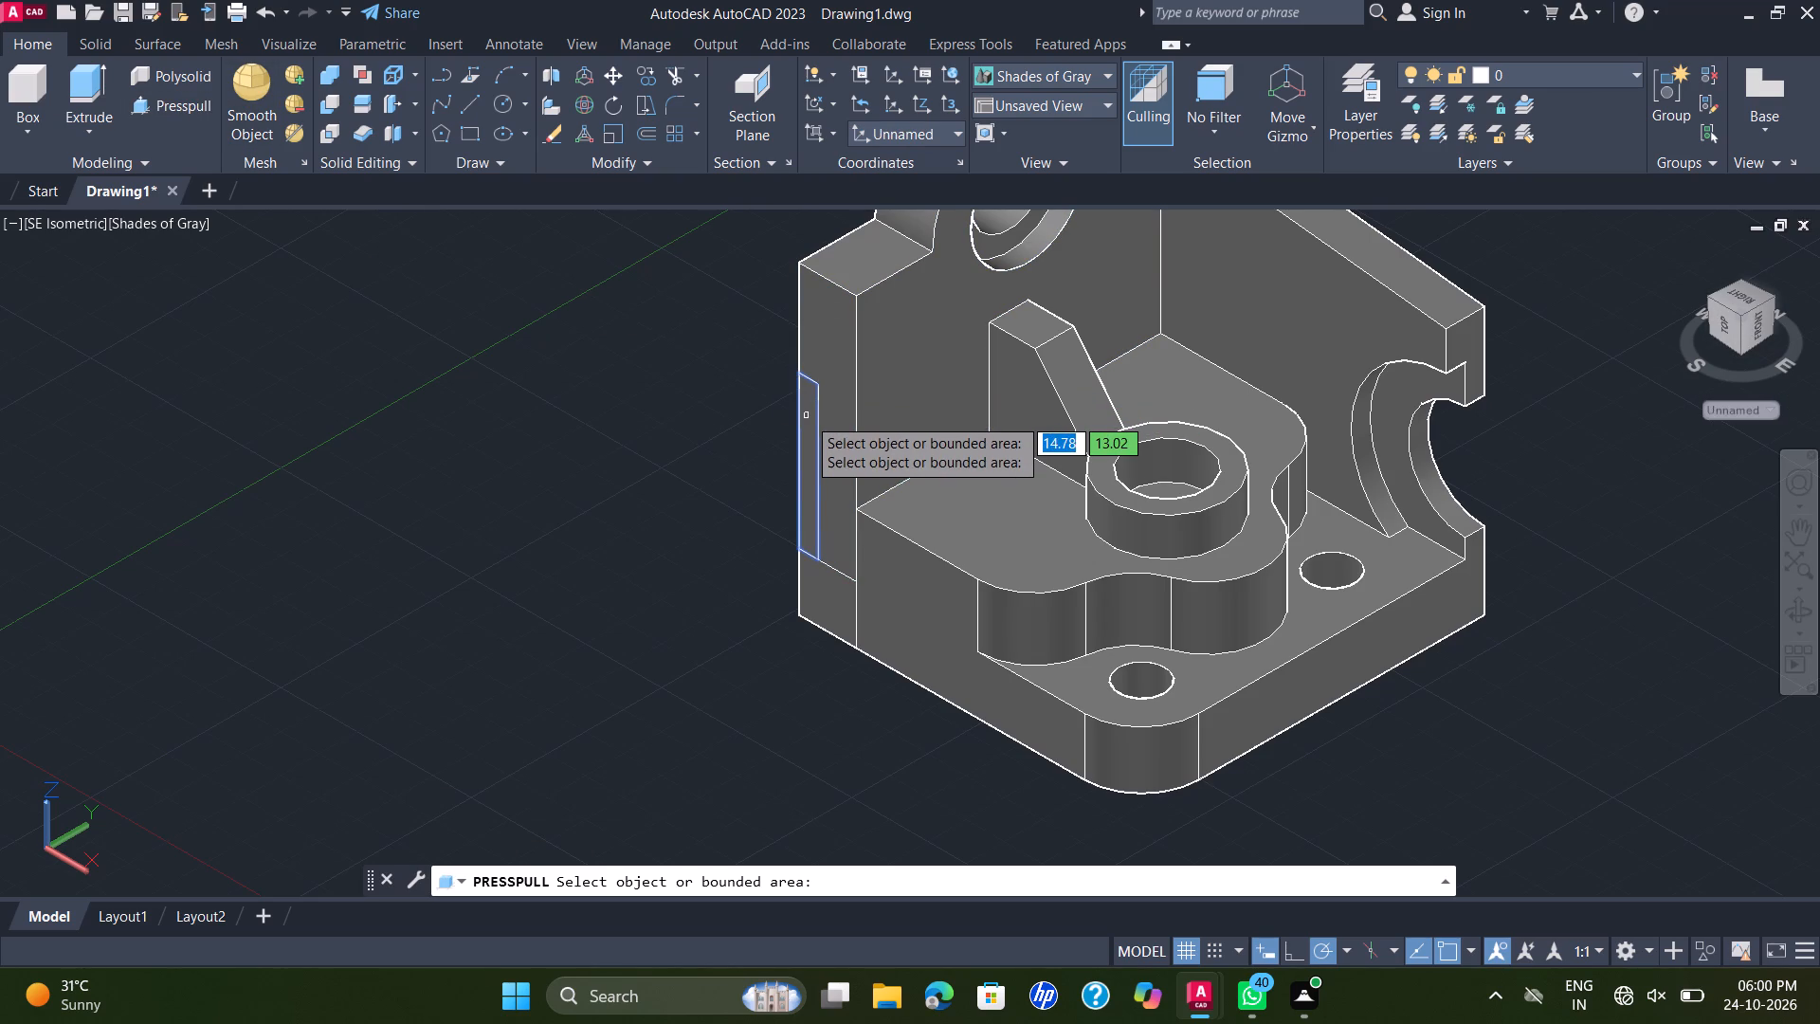
{"action": "left_click", "coordinate": [807, 416]}
{"action": "left_click", "coordinate": [1579, 255]}
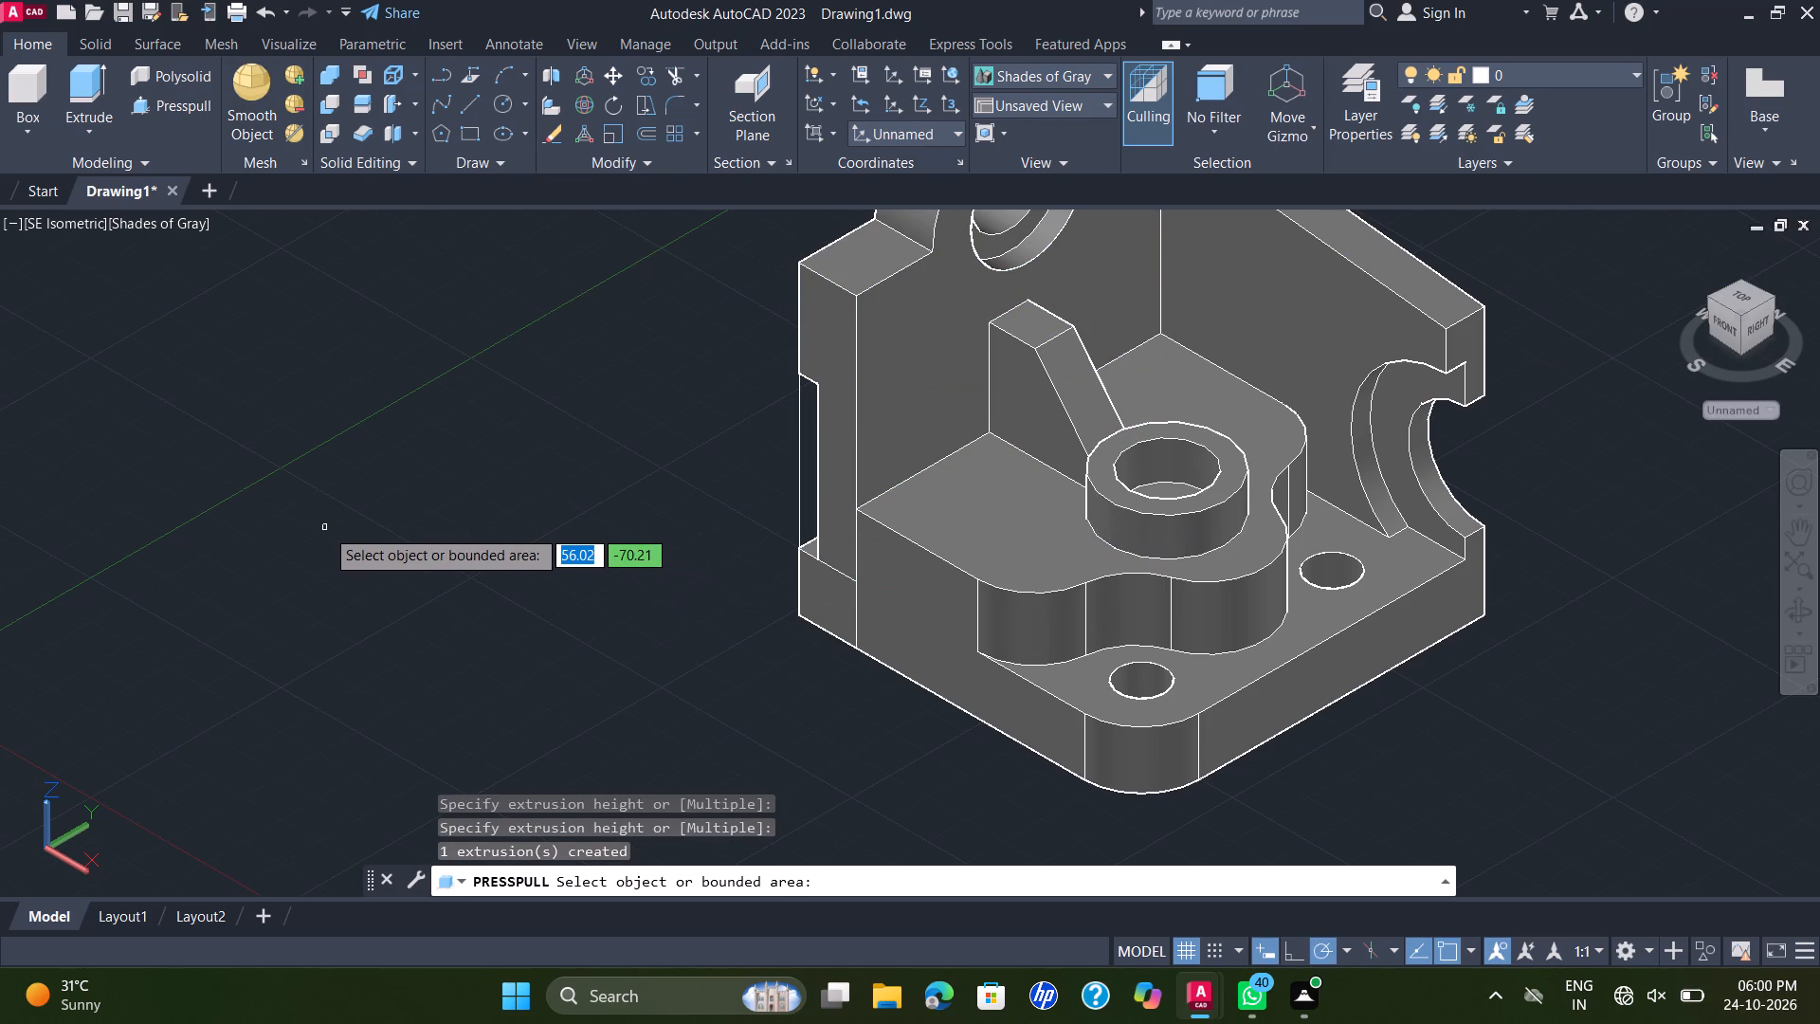
{"action": "key", "text": "Escape"}
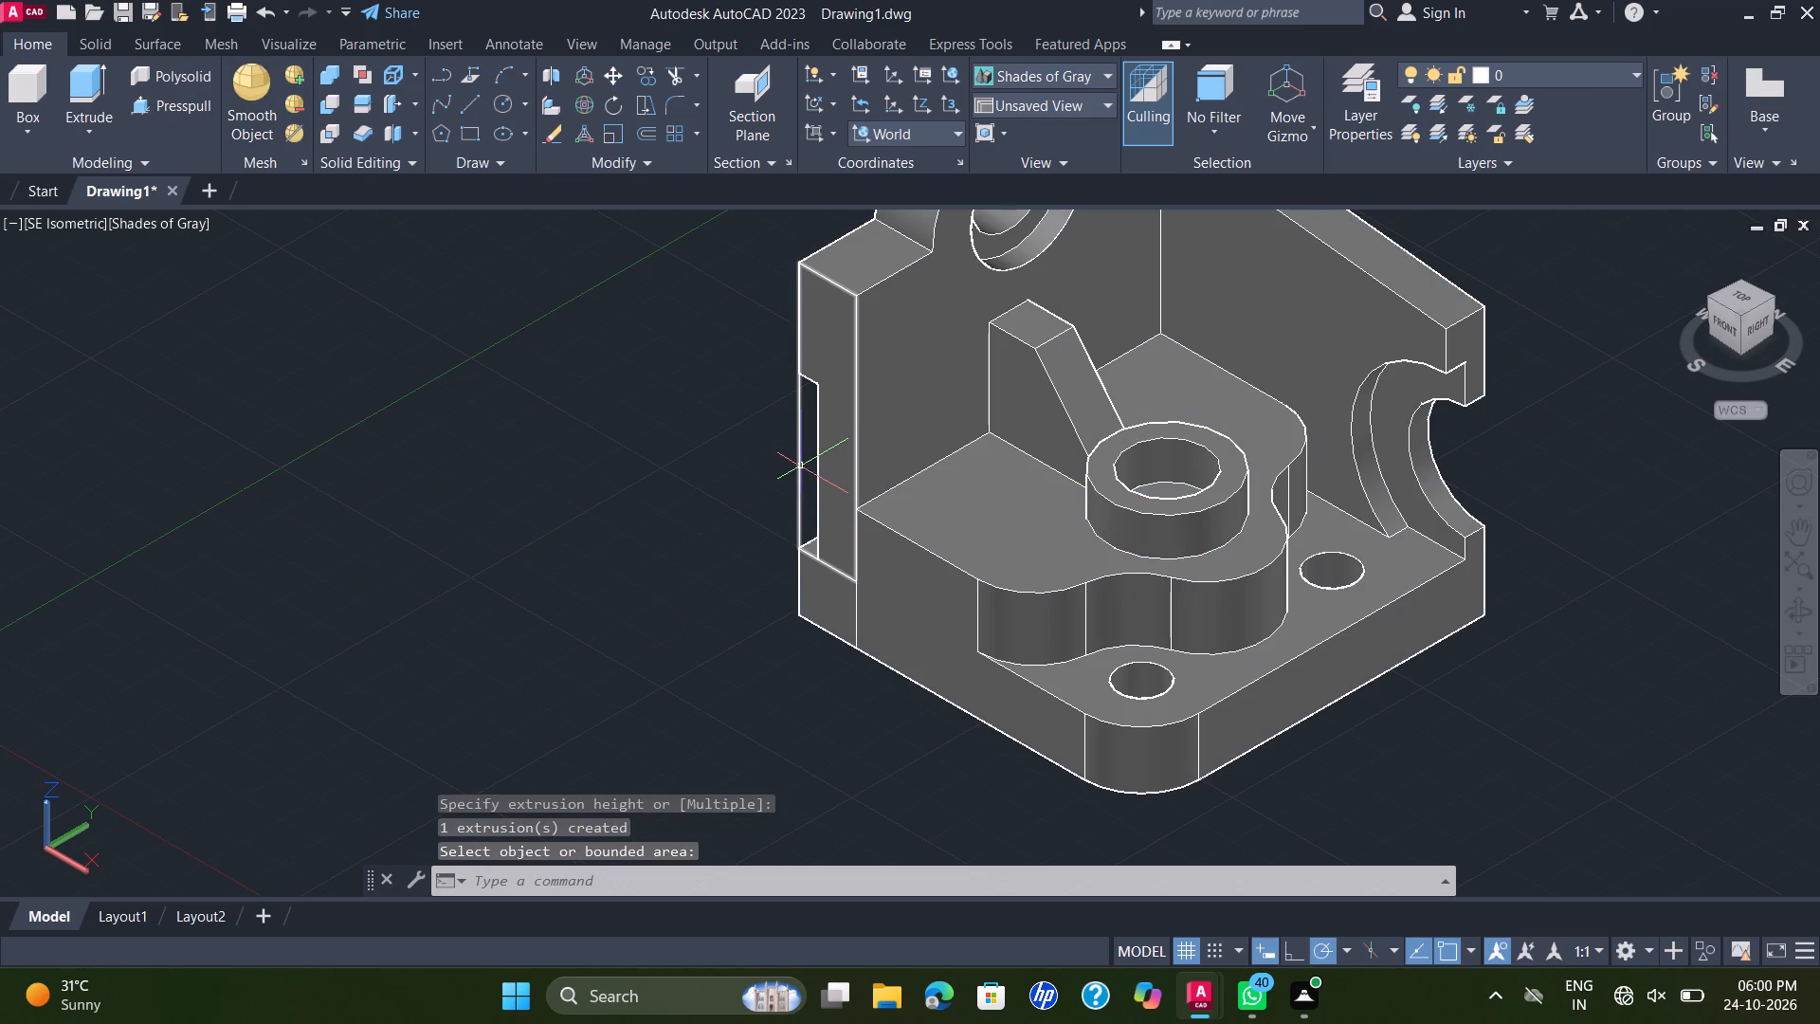
Delete the leftover four-sided outline on the upright wall's end face.
{"action": "left_click", "coordinate": [800, 466]}
{"action": "key", "text": "Delete"}
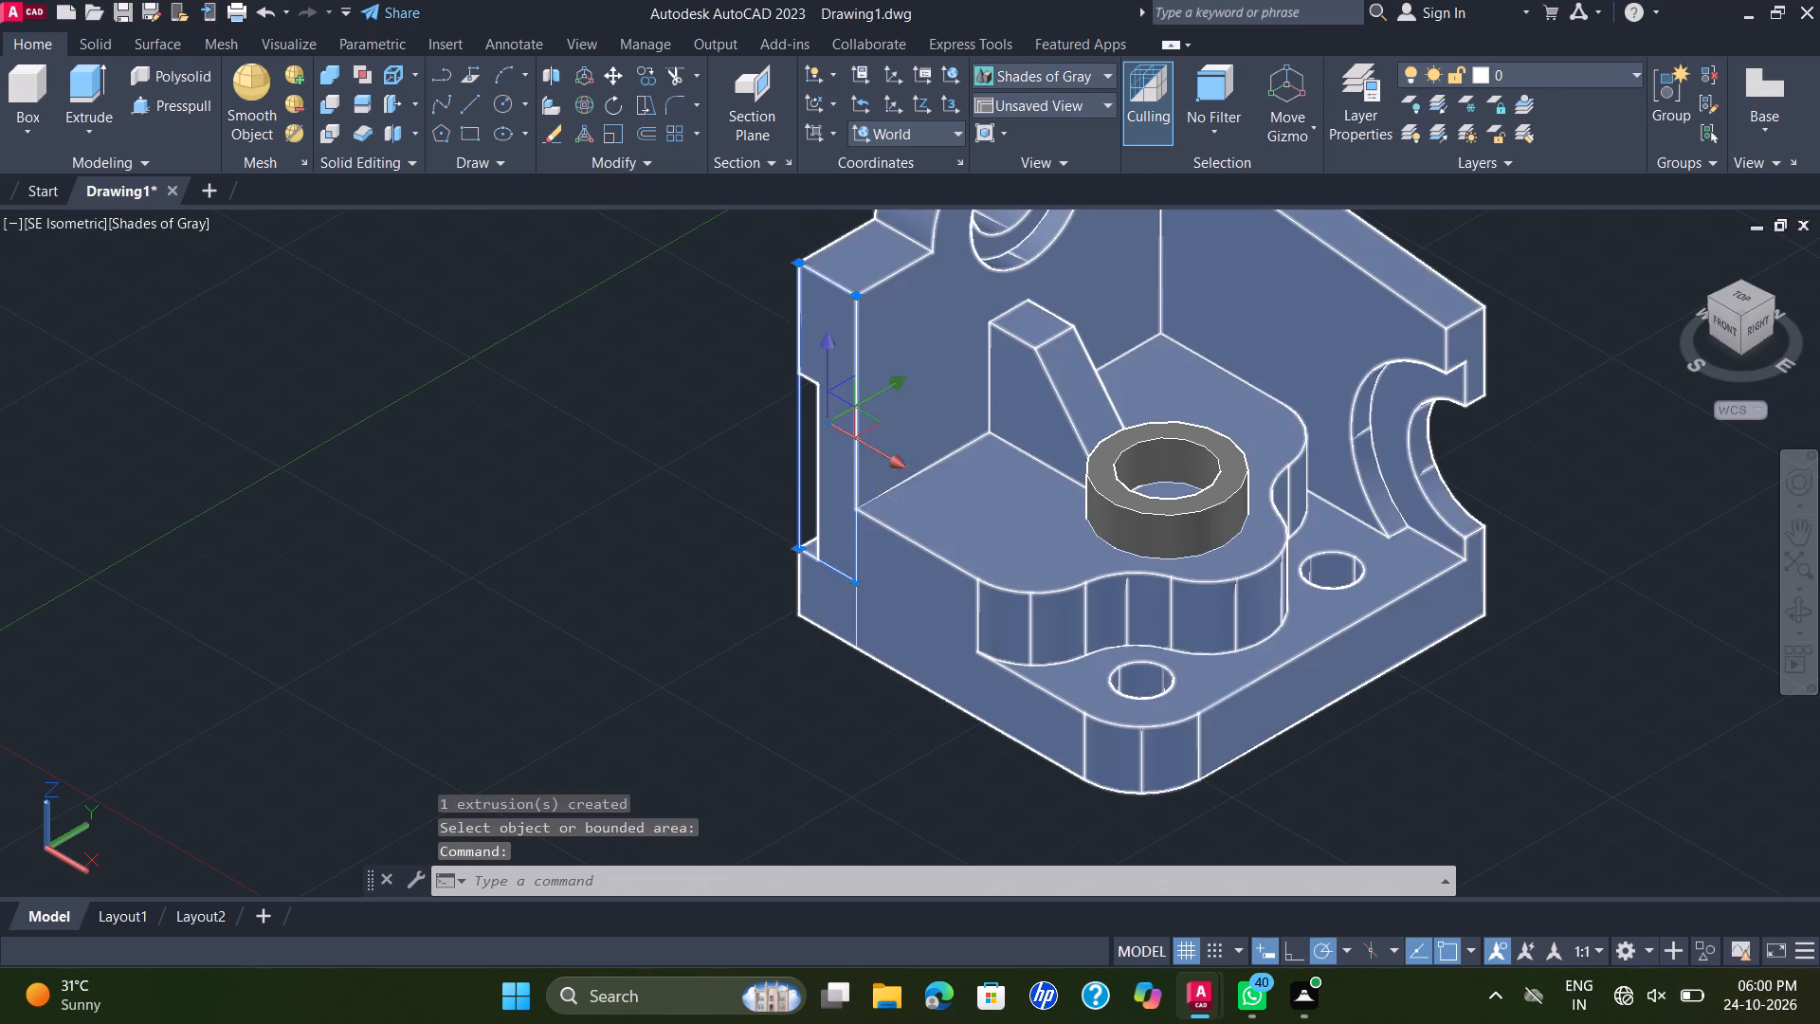
{"action": "scroll", "coordinate": [869, 480], "scroll_direction": "down", "scroll_amount": 1}
{"action": "middle_click_drag", "start_coordinate": [936, 489], "coordinate": [873, 540]}
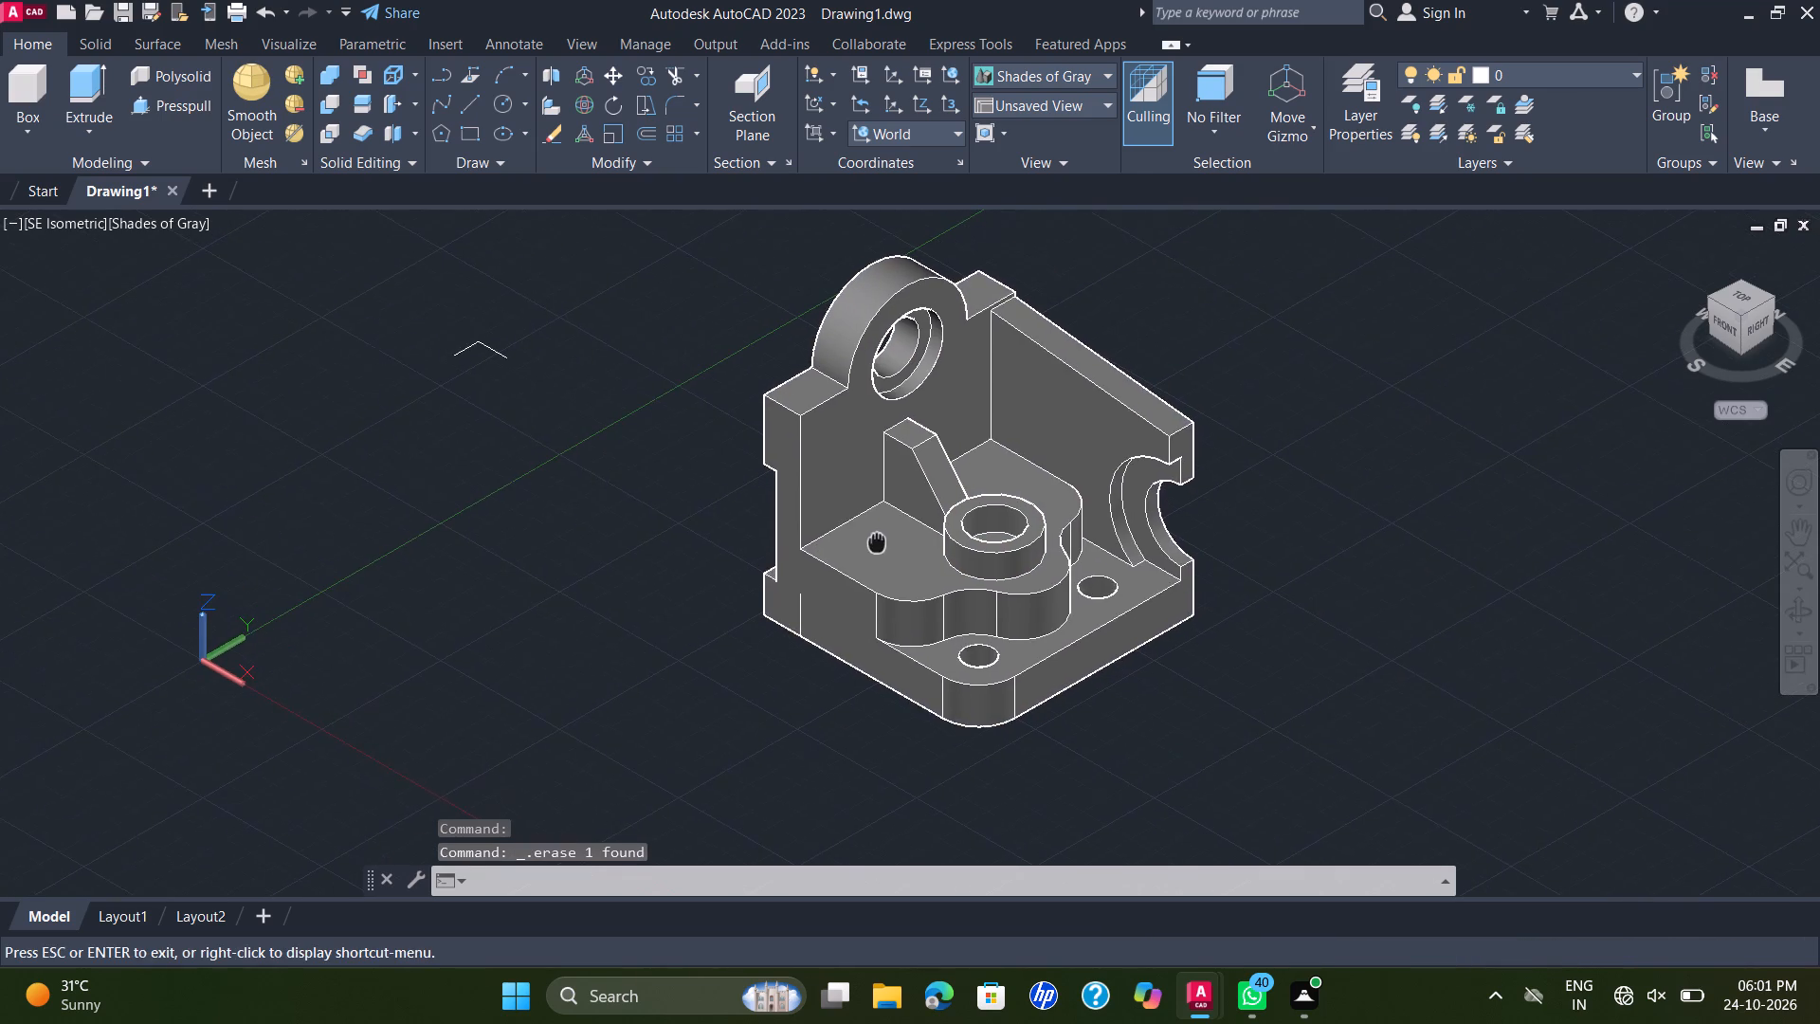
Union all of the bracket's solids, including base, walls, rib and boss, into a single solid.
{"action": "middle_click_drag", "start_coordinate": [873, 540], "coordinate": [872, 541]}
{"action": "left_click", "coordinate": [1397, 209]}
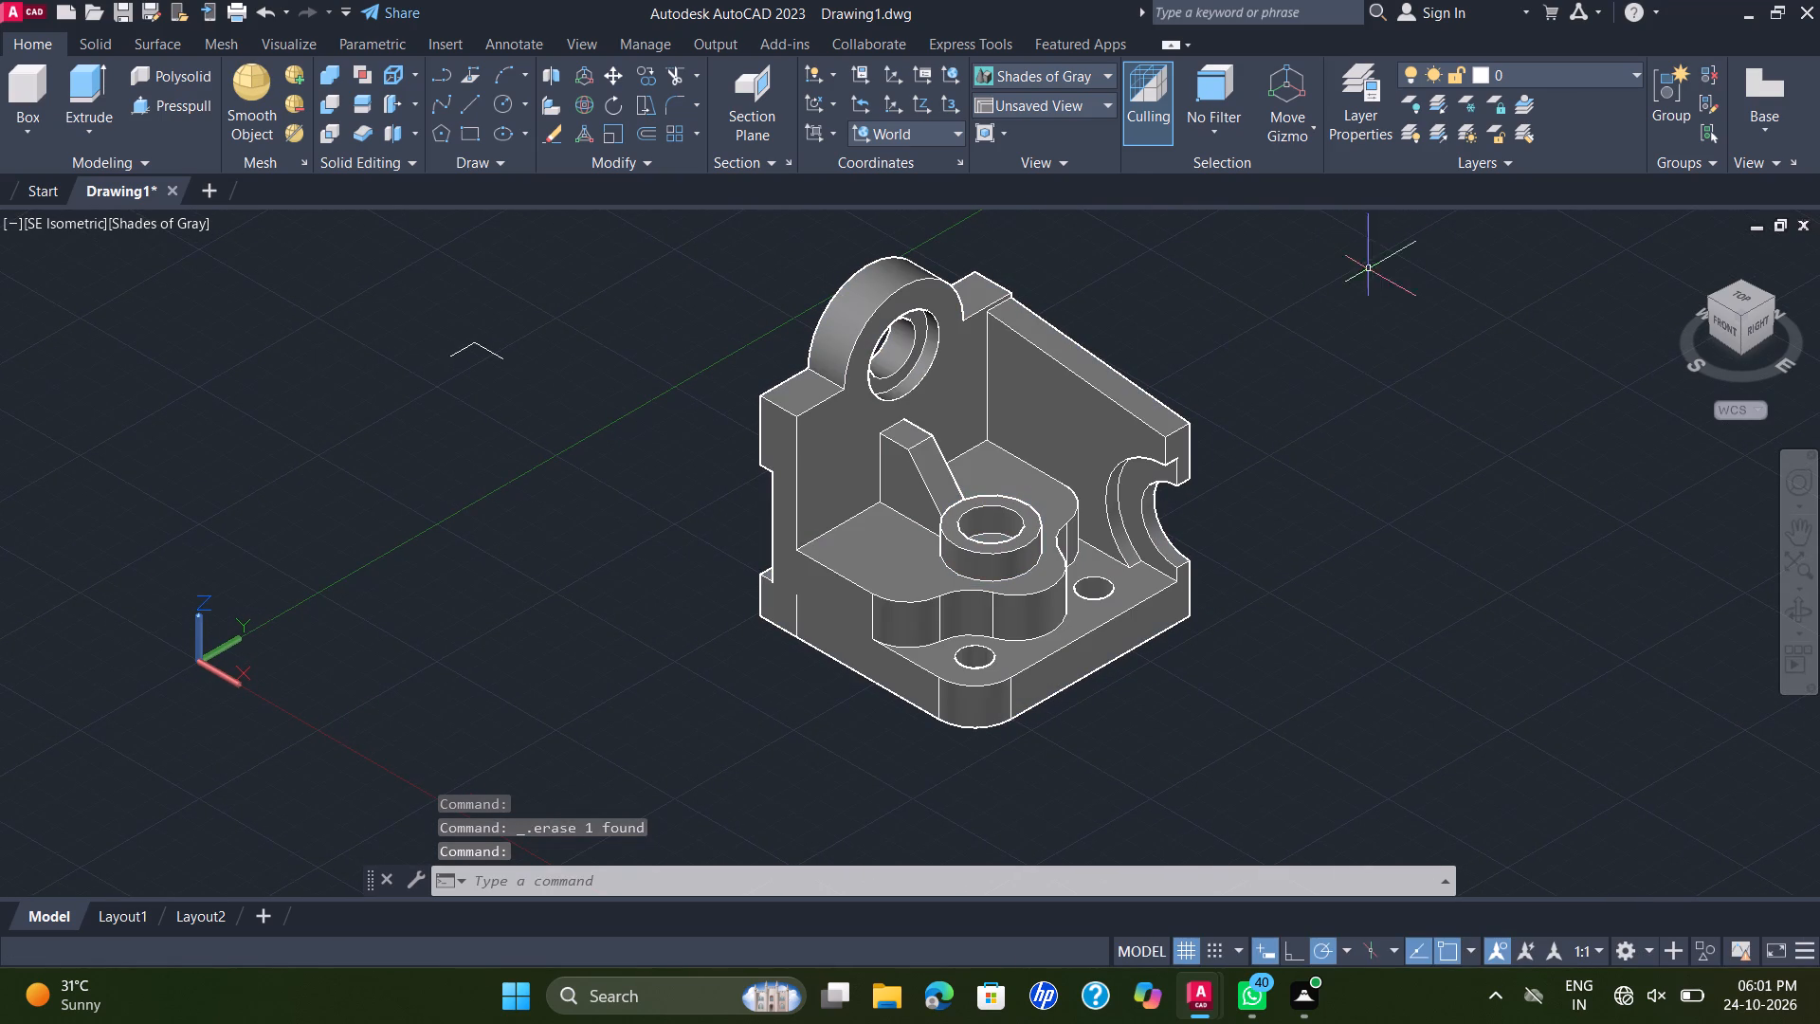
{"action": "left_click", "coordinate": [1215, 279]}
{"action": "left_click", "coordinate": [818, 592]}
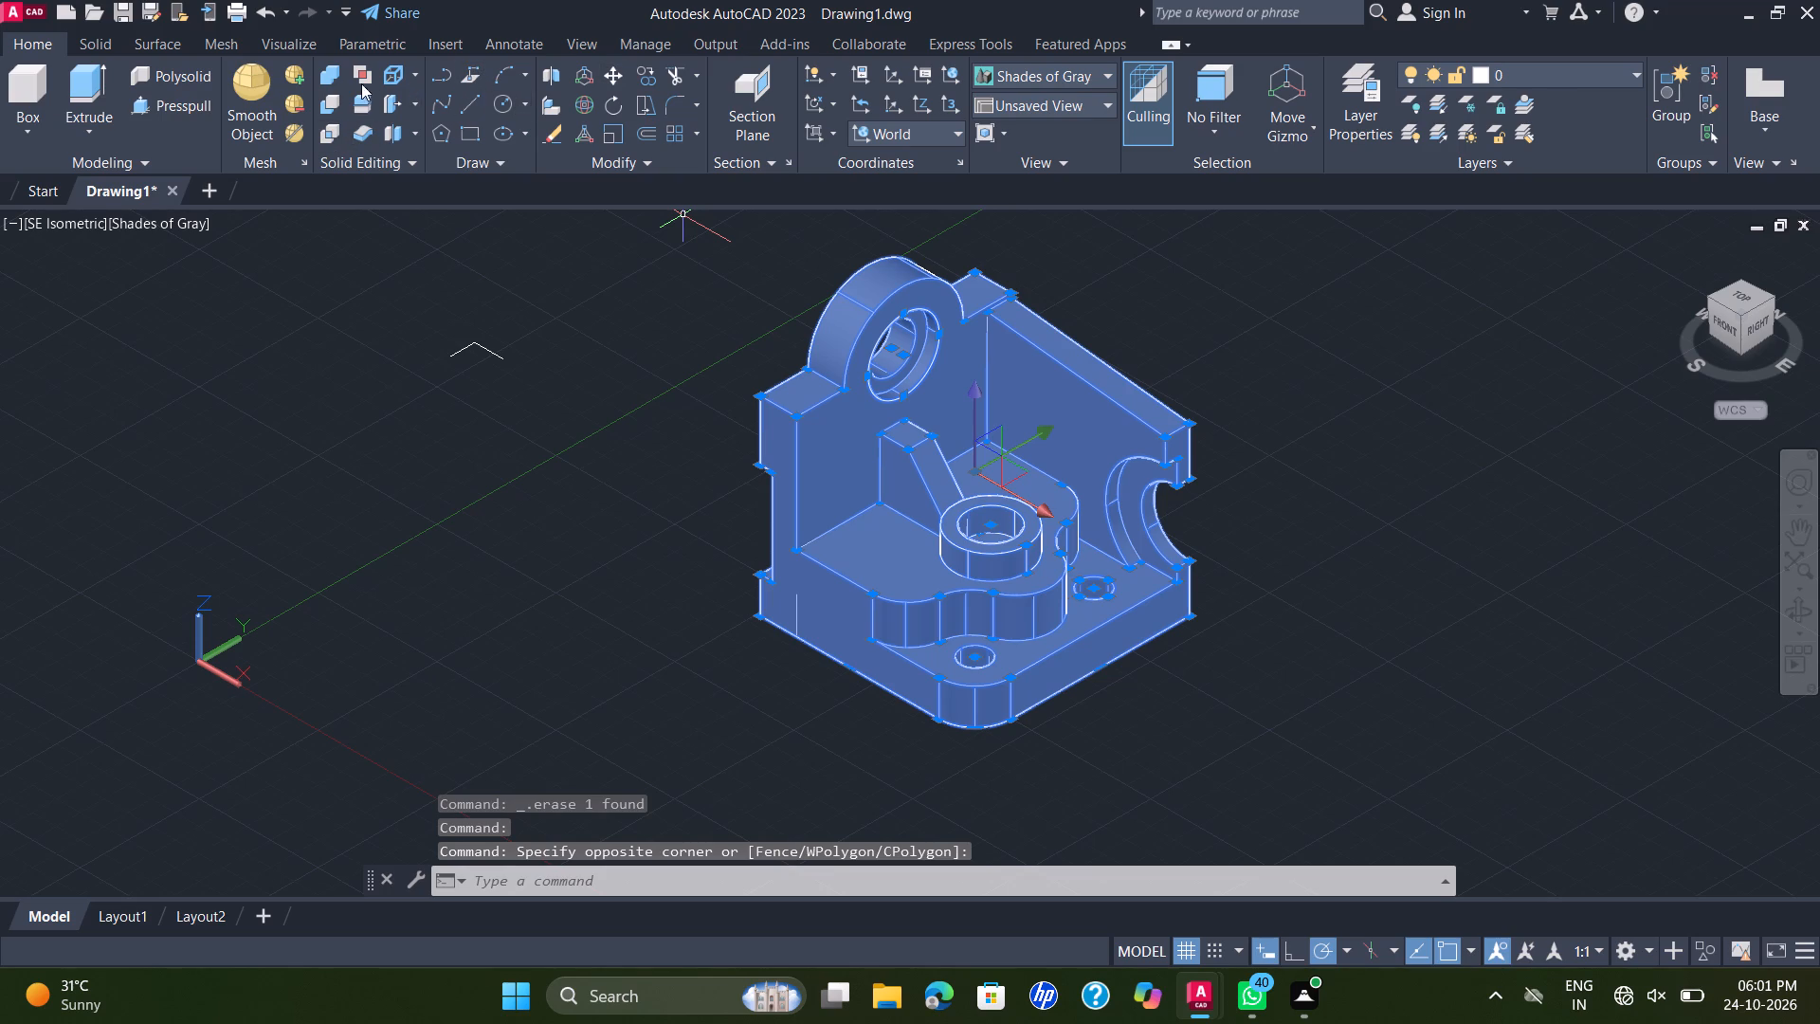
{"action": "left_click", "coordinate": [327, 80]}
{"action": "left_click_drag", "start_coordinate": [1179, 334], "coordinate": [1176, 343]}
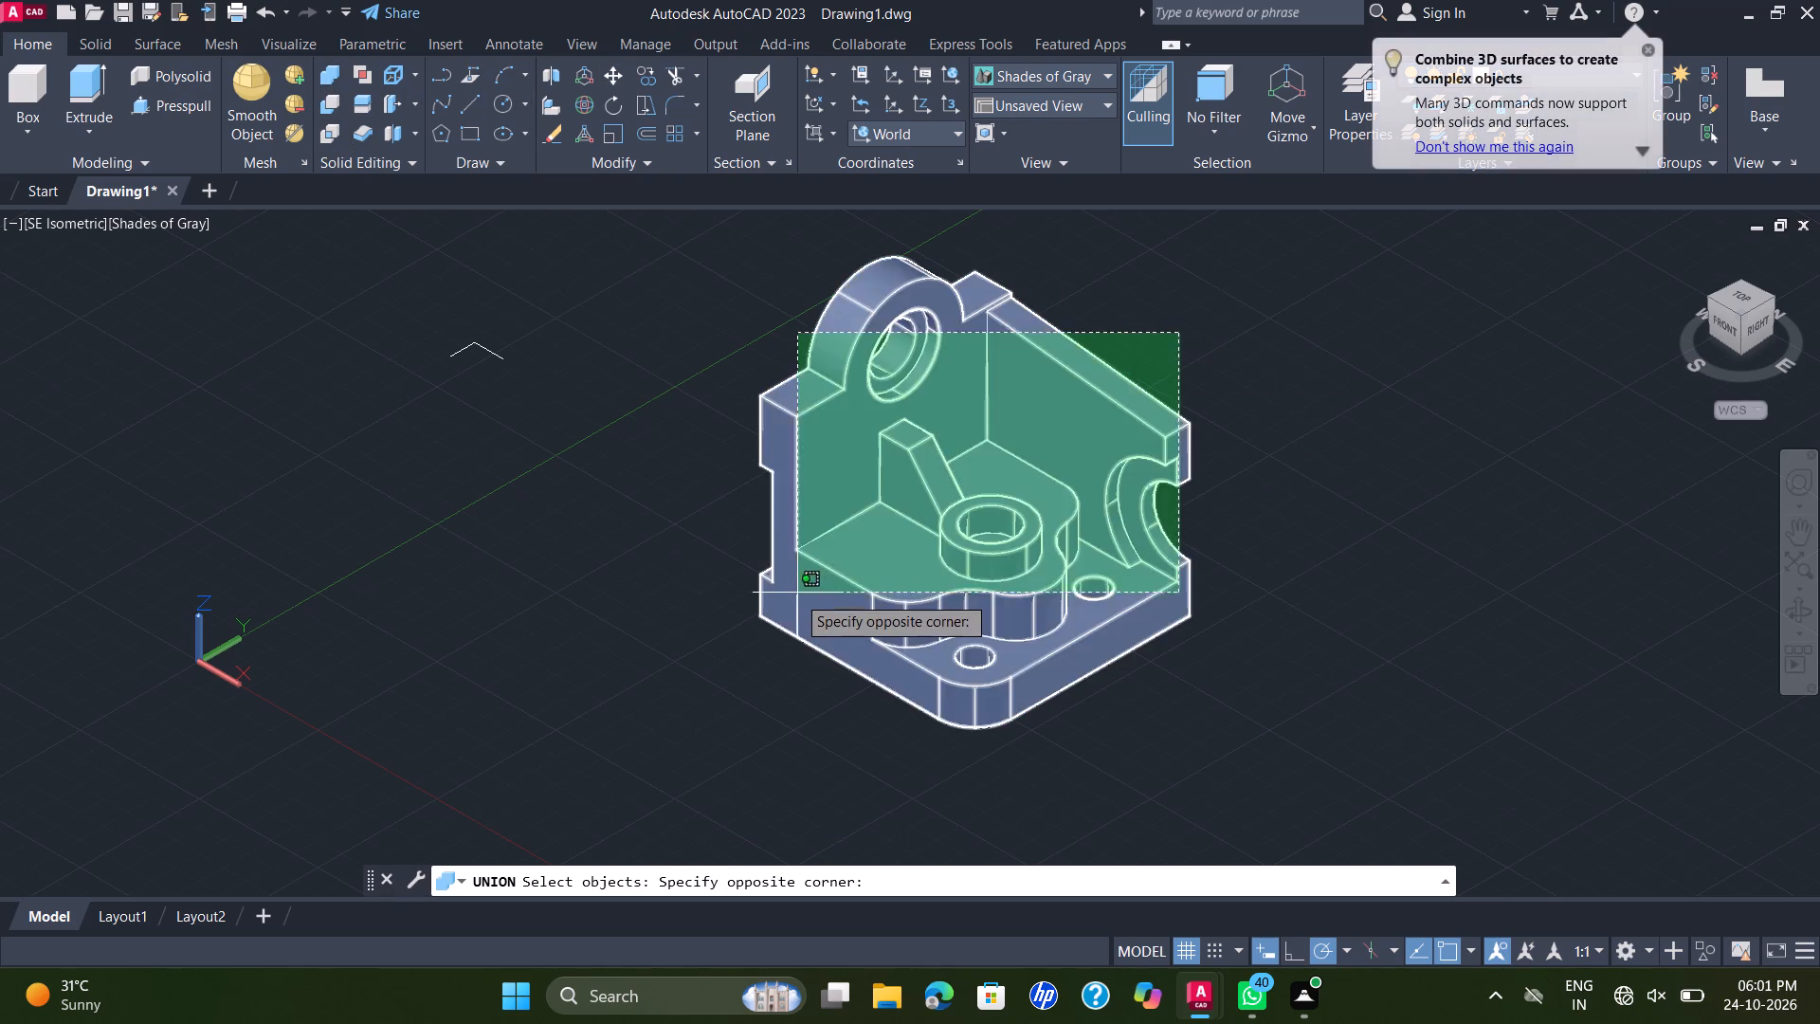
{"action": "left_click", "coordinate": [789, 598]}
{"action": "right_click", "coordinate": [663, 497]}
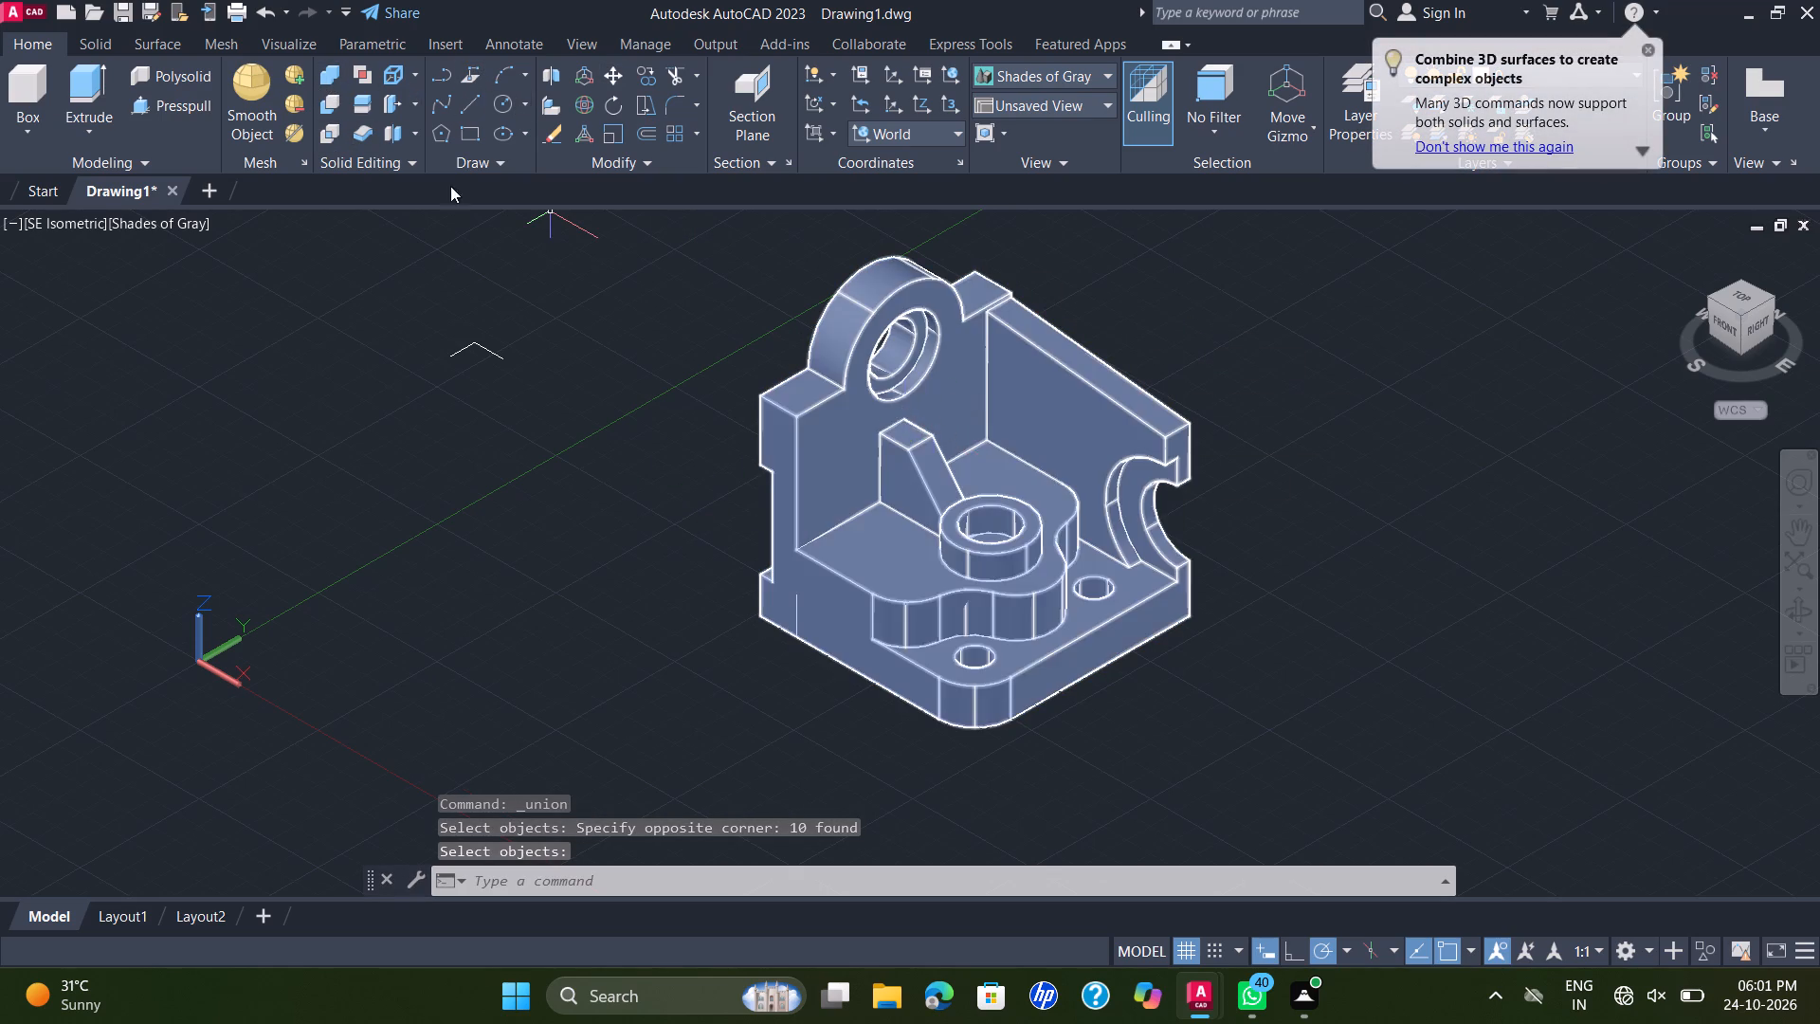
Move the bracket solid aside, clear of the leftover sketch curves lying beneath and behind it.
{"action": "left_click", "coordinate": [610, 73]}
{"action": "left_click", "coordinate": [885, 357]}
{"action": "right_click", "coordinate": [1204, 365]}
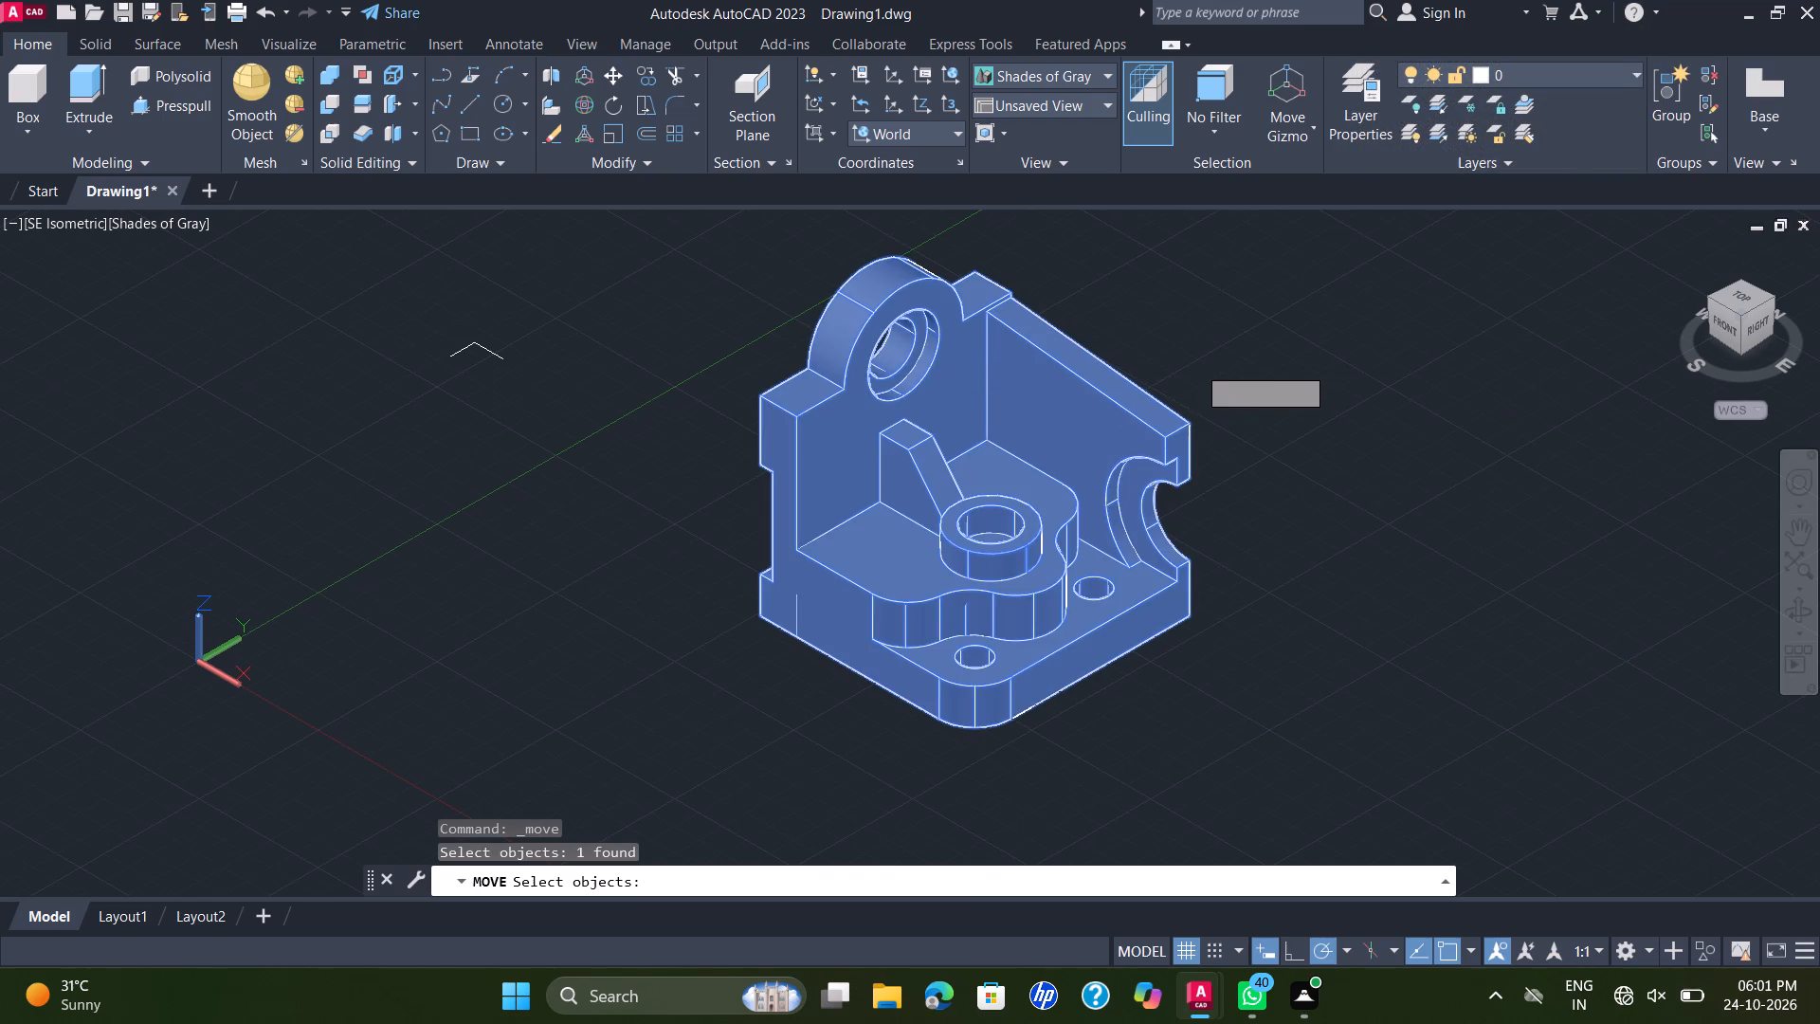
{"action": "left_click", "coordinate": [1116, 449]}
{"action": "left_click", "coordinate": [1686, 354]}
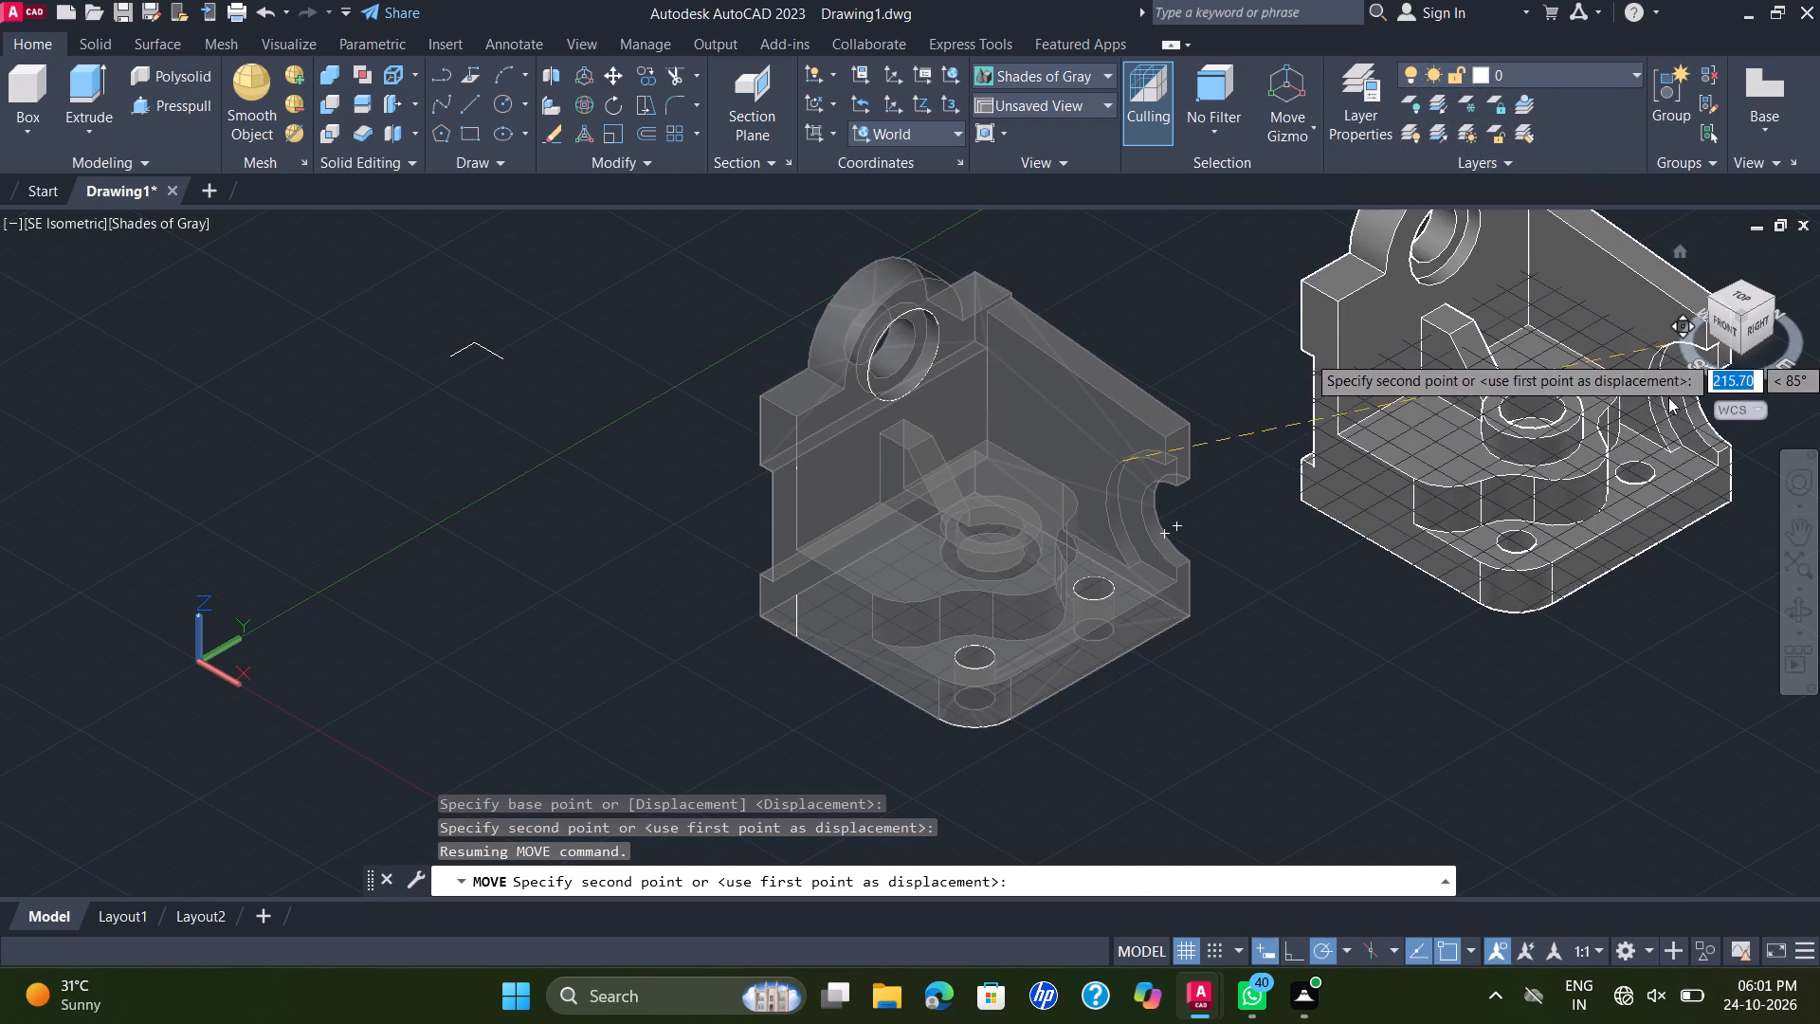
{"action": "left_click", "coordinate": [1620, 437]}
Delete all leftover sketch curves at the bracket's old location, plus the separate two-line corner sketch farther away.
{"action": "left_click", "coordinate": [1139, 290]}
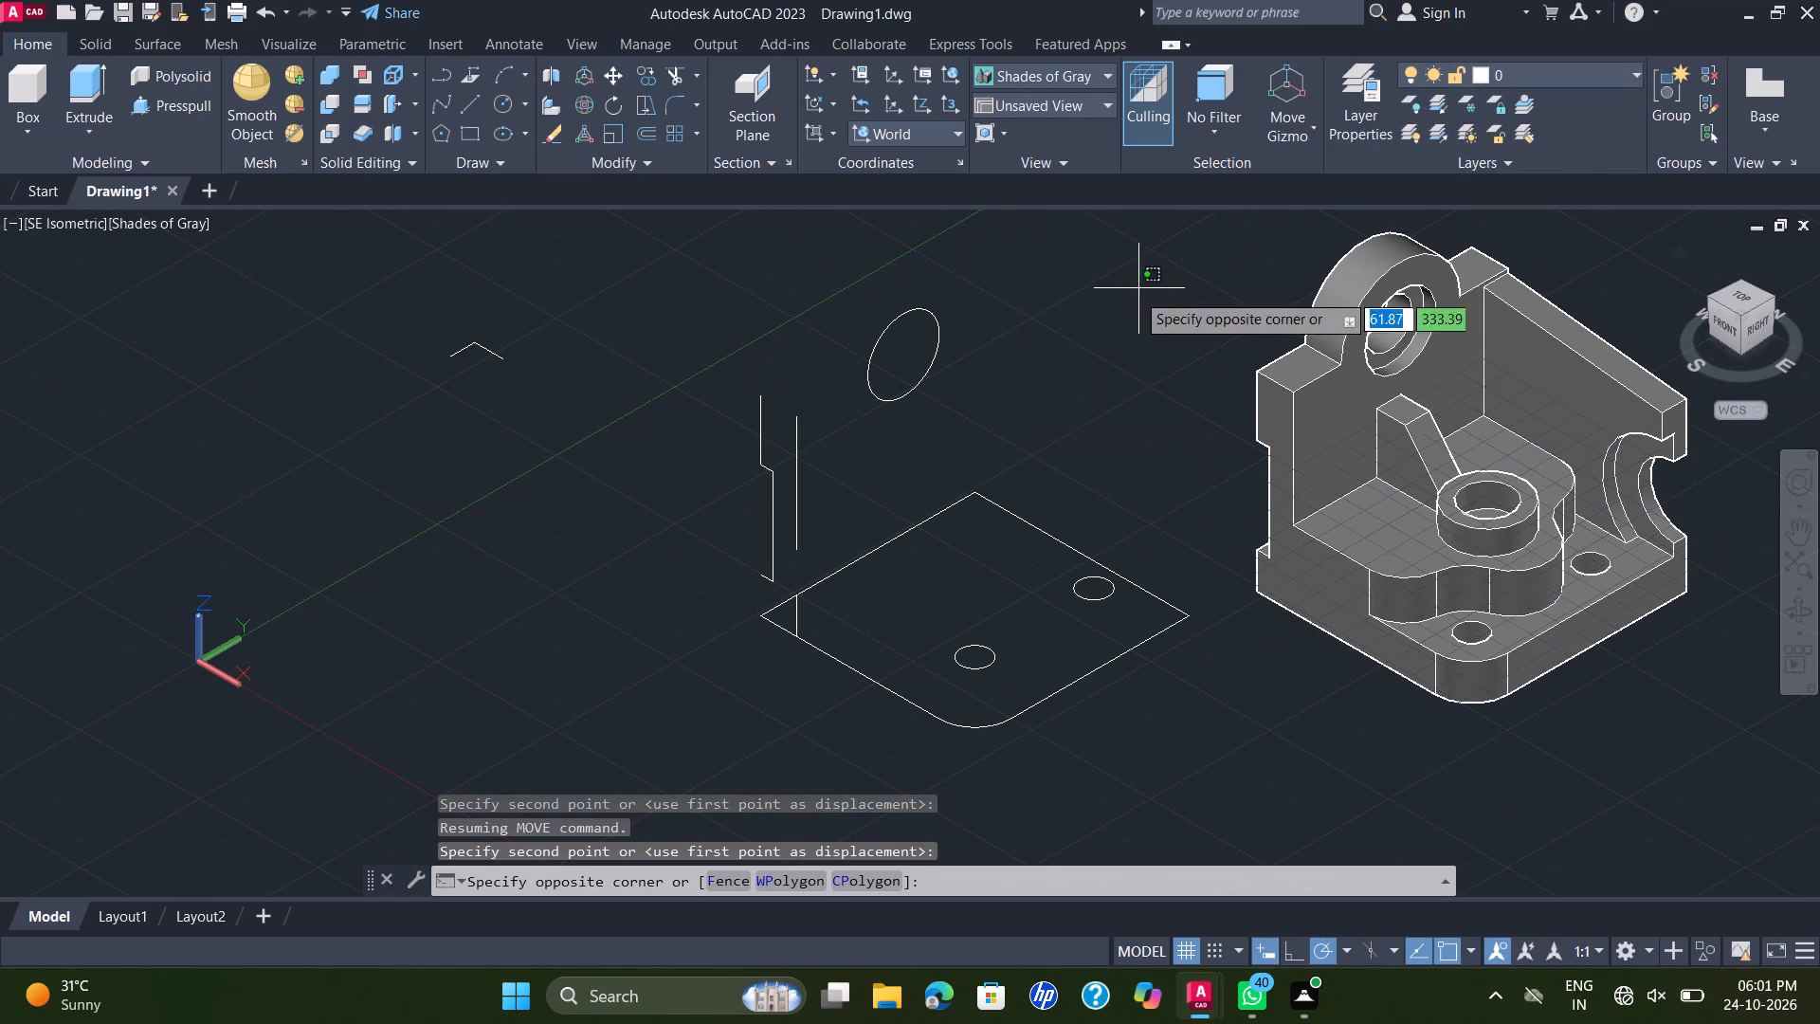
{"action": "left_click", "coordinate": [655, 746]}
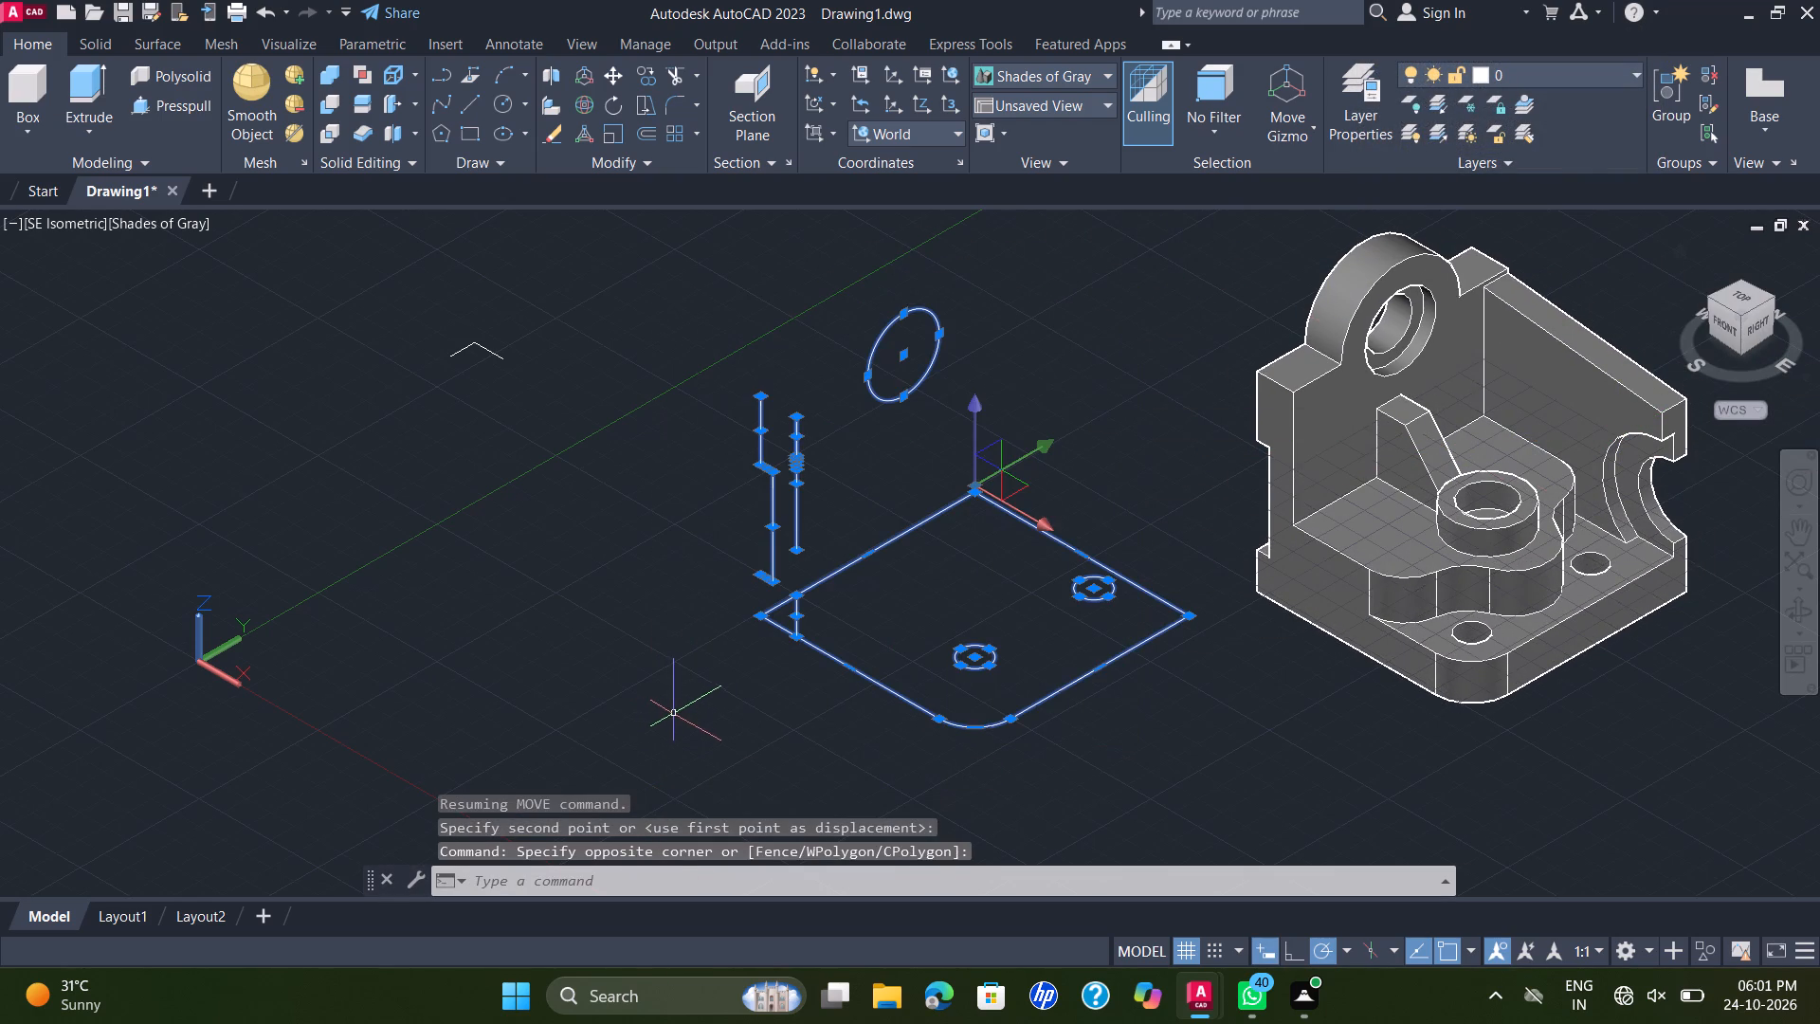
{"action": "key", "text": "Delete"}
{"action": "left_click", "coordinate": [591, 240]}
{"action": "left_click", "coordinate": [388, 378]}
{"action": "key", "text": "Delete"}
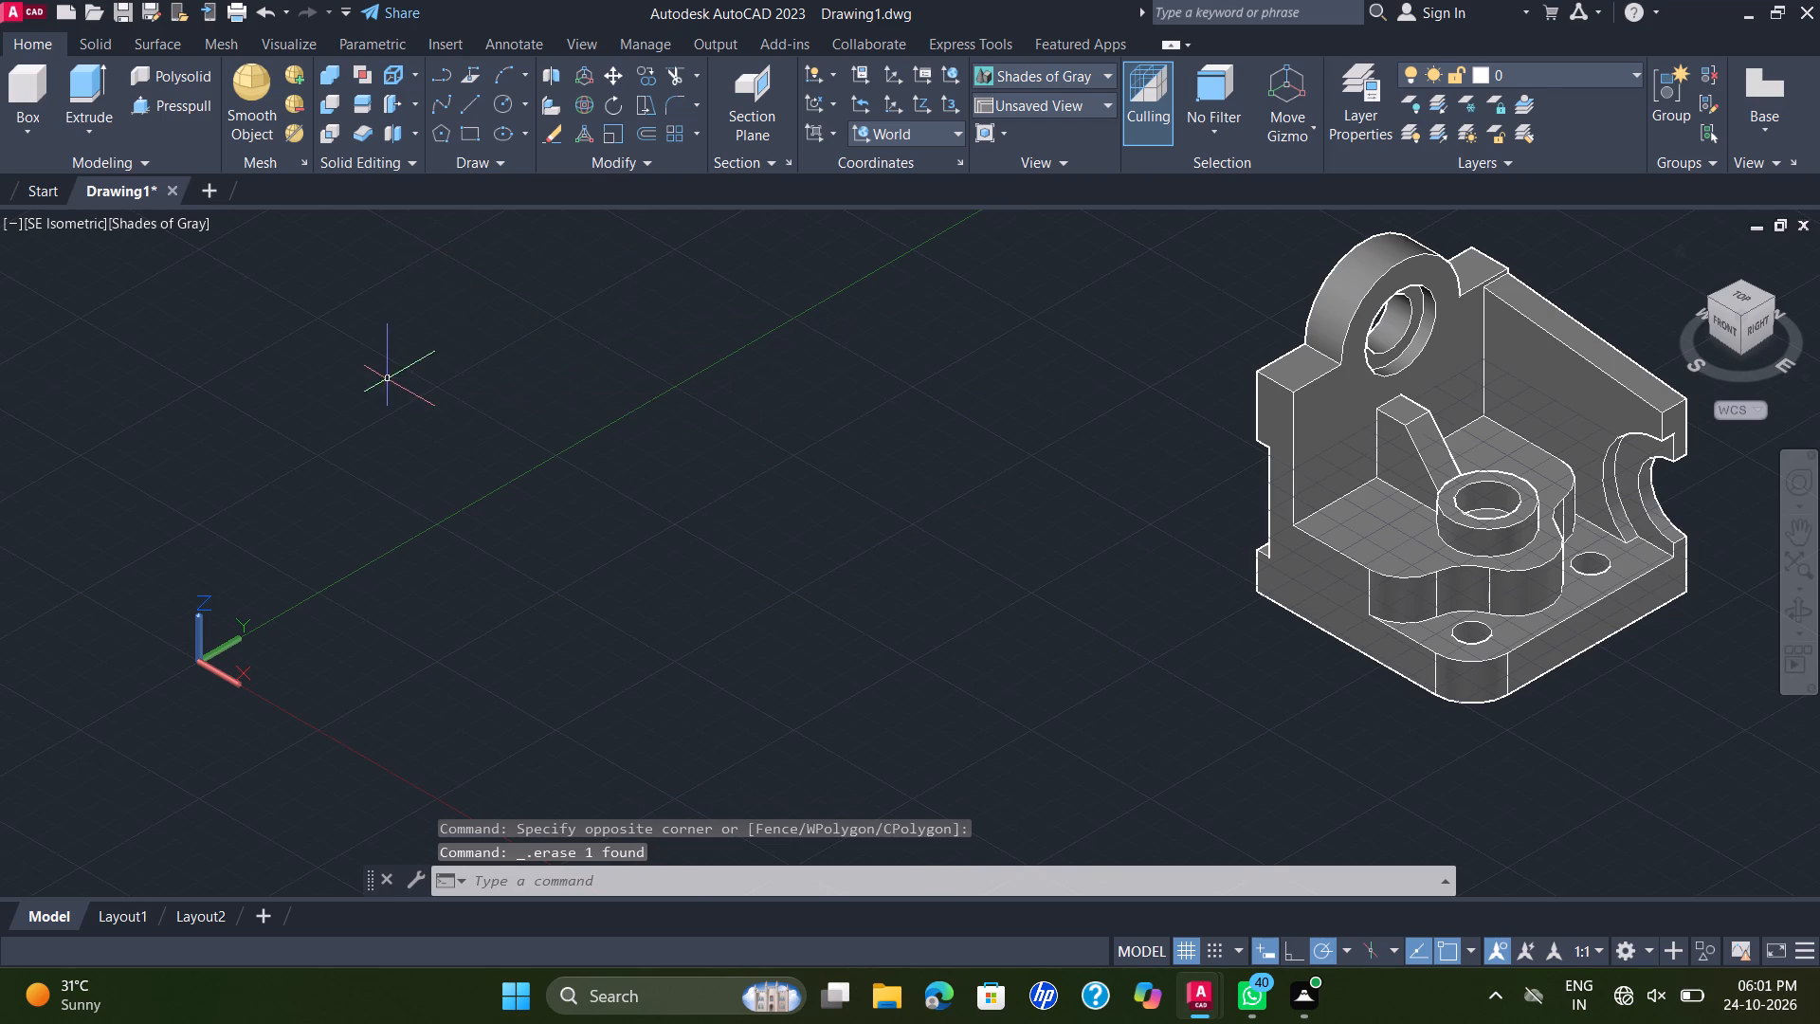
Examine the bracket solid up close, around its boss, base holes and the side wall's curved cutout.
{"action": "scroll", "coordinate": [1065, 513], "scroll_direction": "down", "scroll_amount": 1}
{"action": "middle_click_drag", "start_coordinate": [1274, 519], "coordinate": [789, 471]}
{"action": "scroll", "coordinate": [785, 463], "scroll_direction": "up", "scroll_amount": 2}
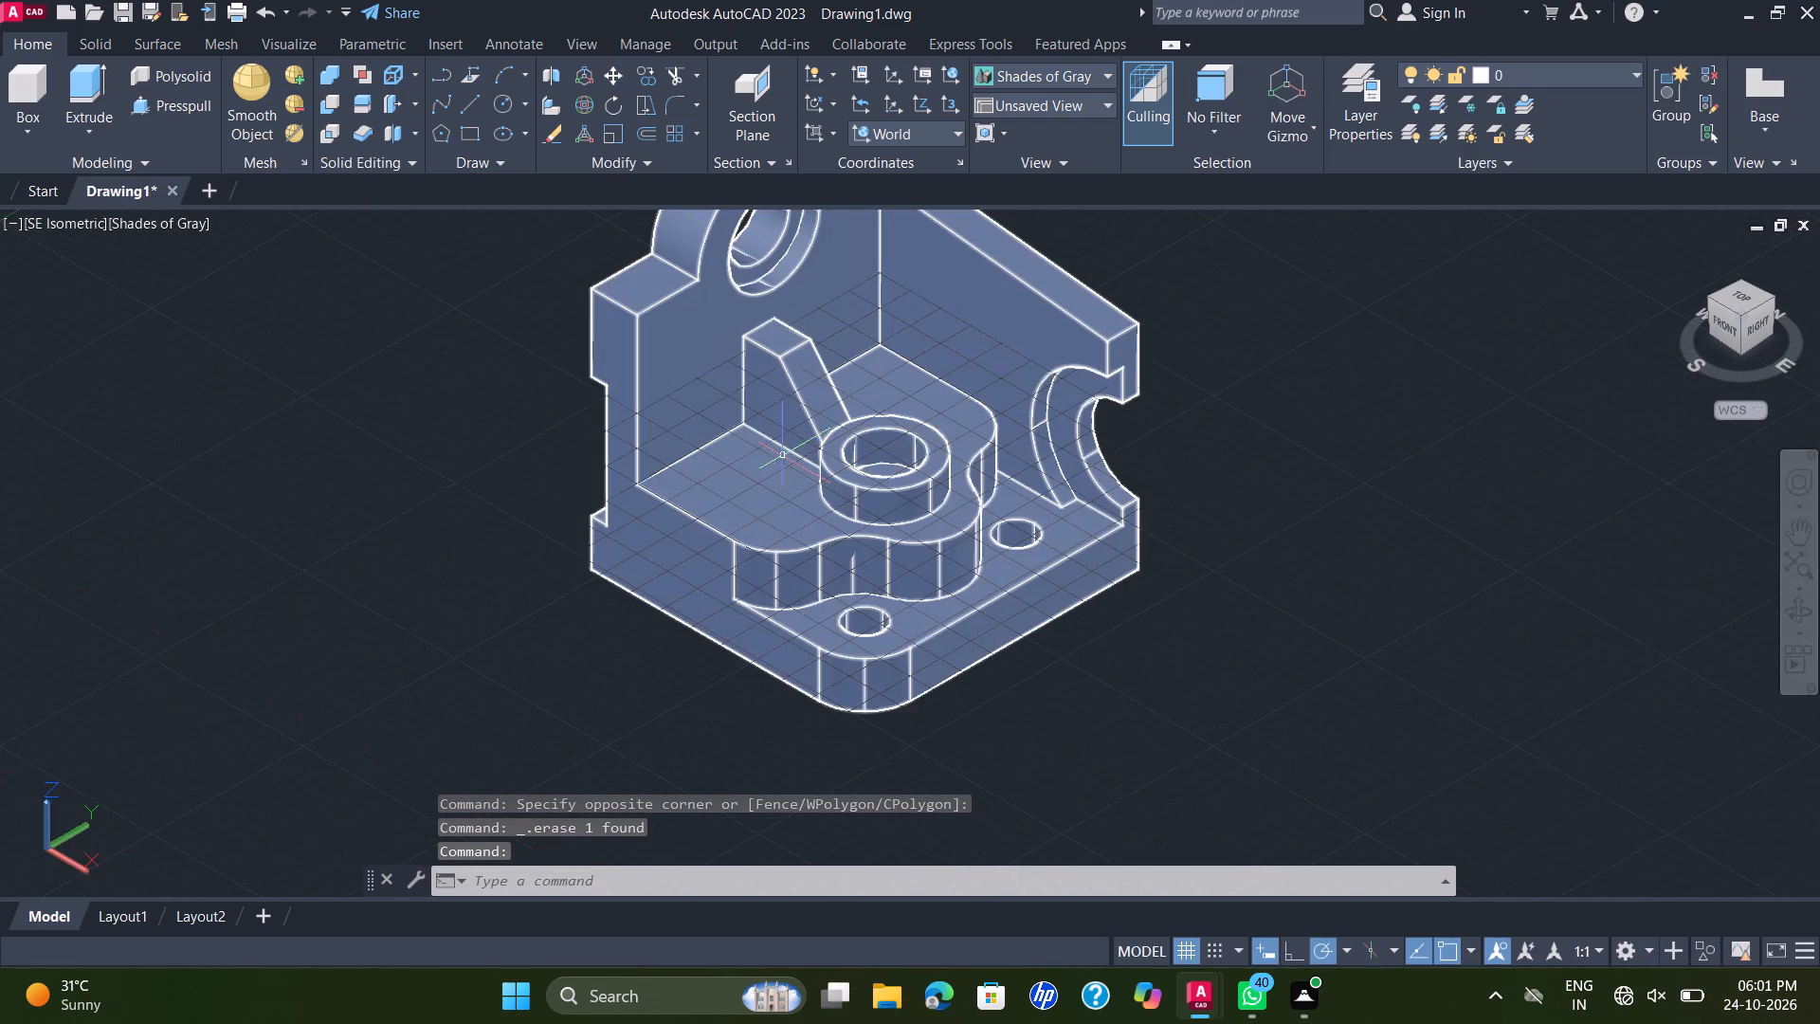
{"action": "middle_click_drag", "start_coordinate": [834, 430], "coordinate": [759, 524]}
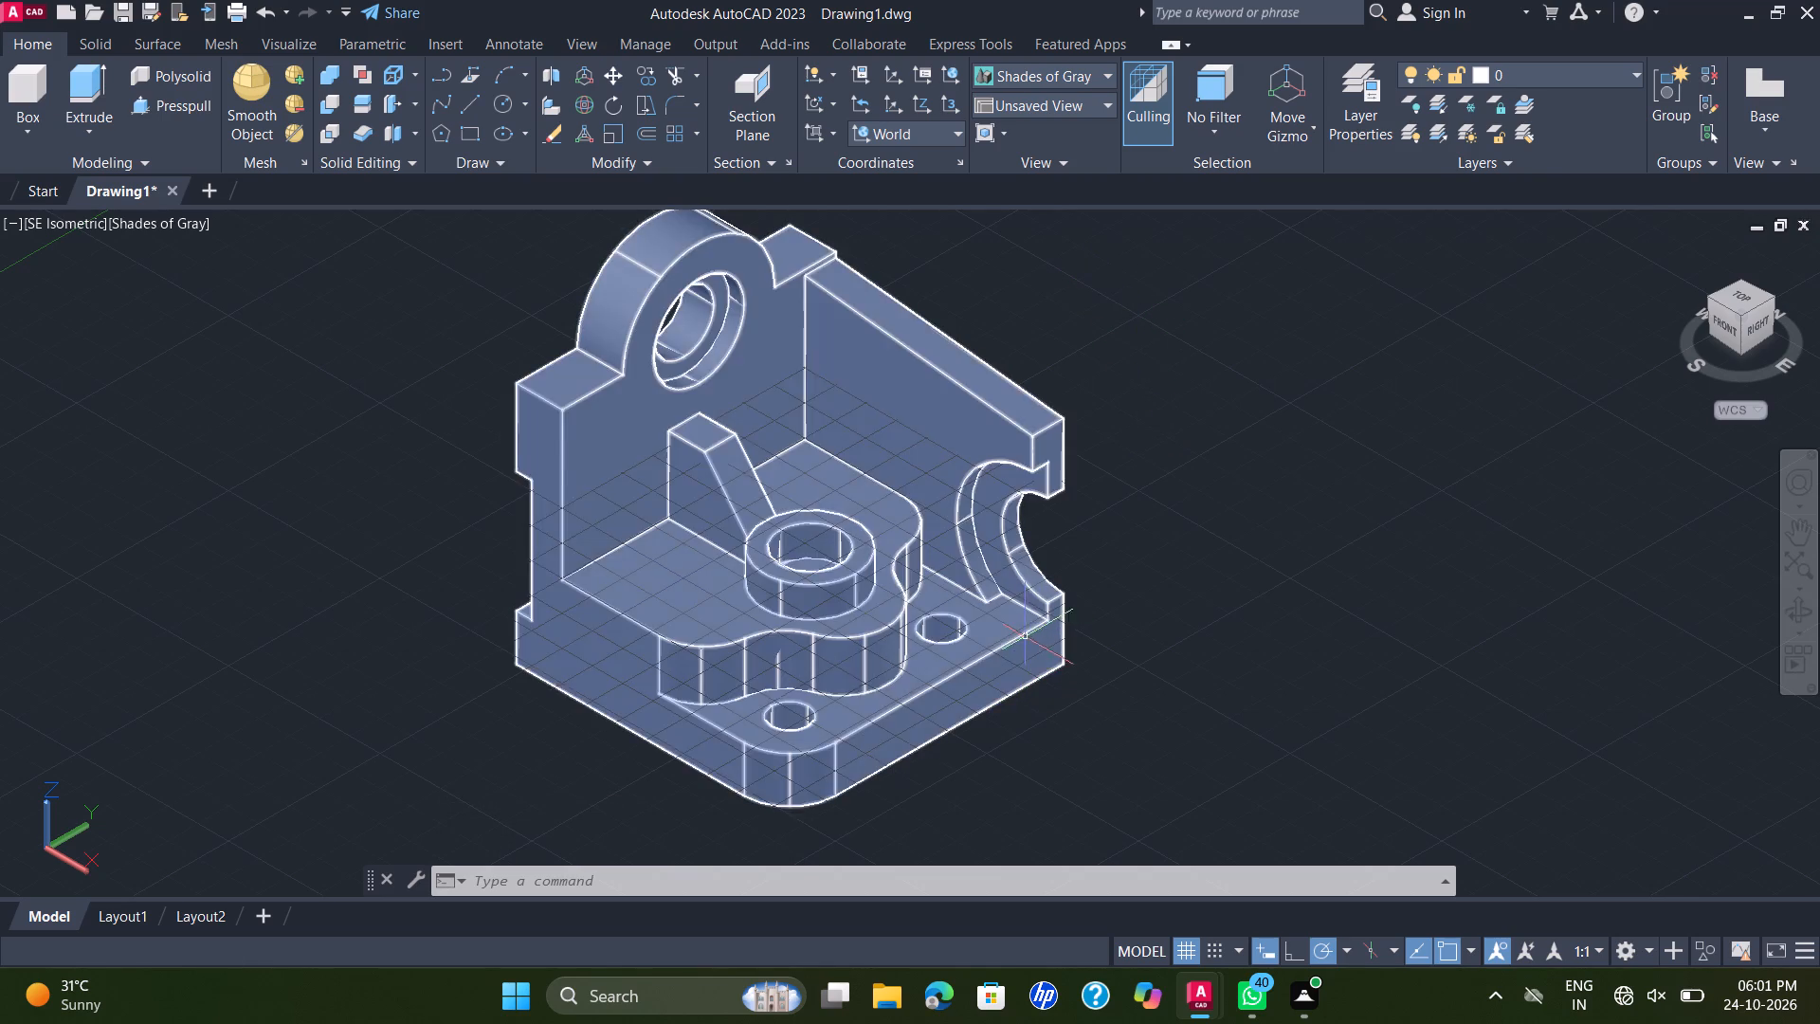
{"action": "scroll", "coordinate": [1025, 634], "scroll_direction": "up", "scroll_amount": 2}
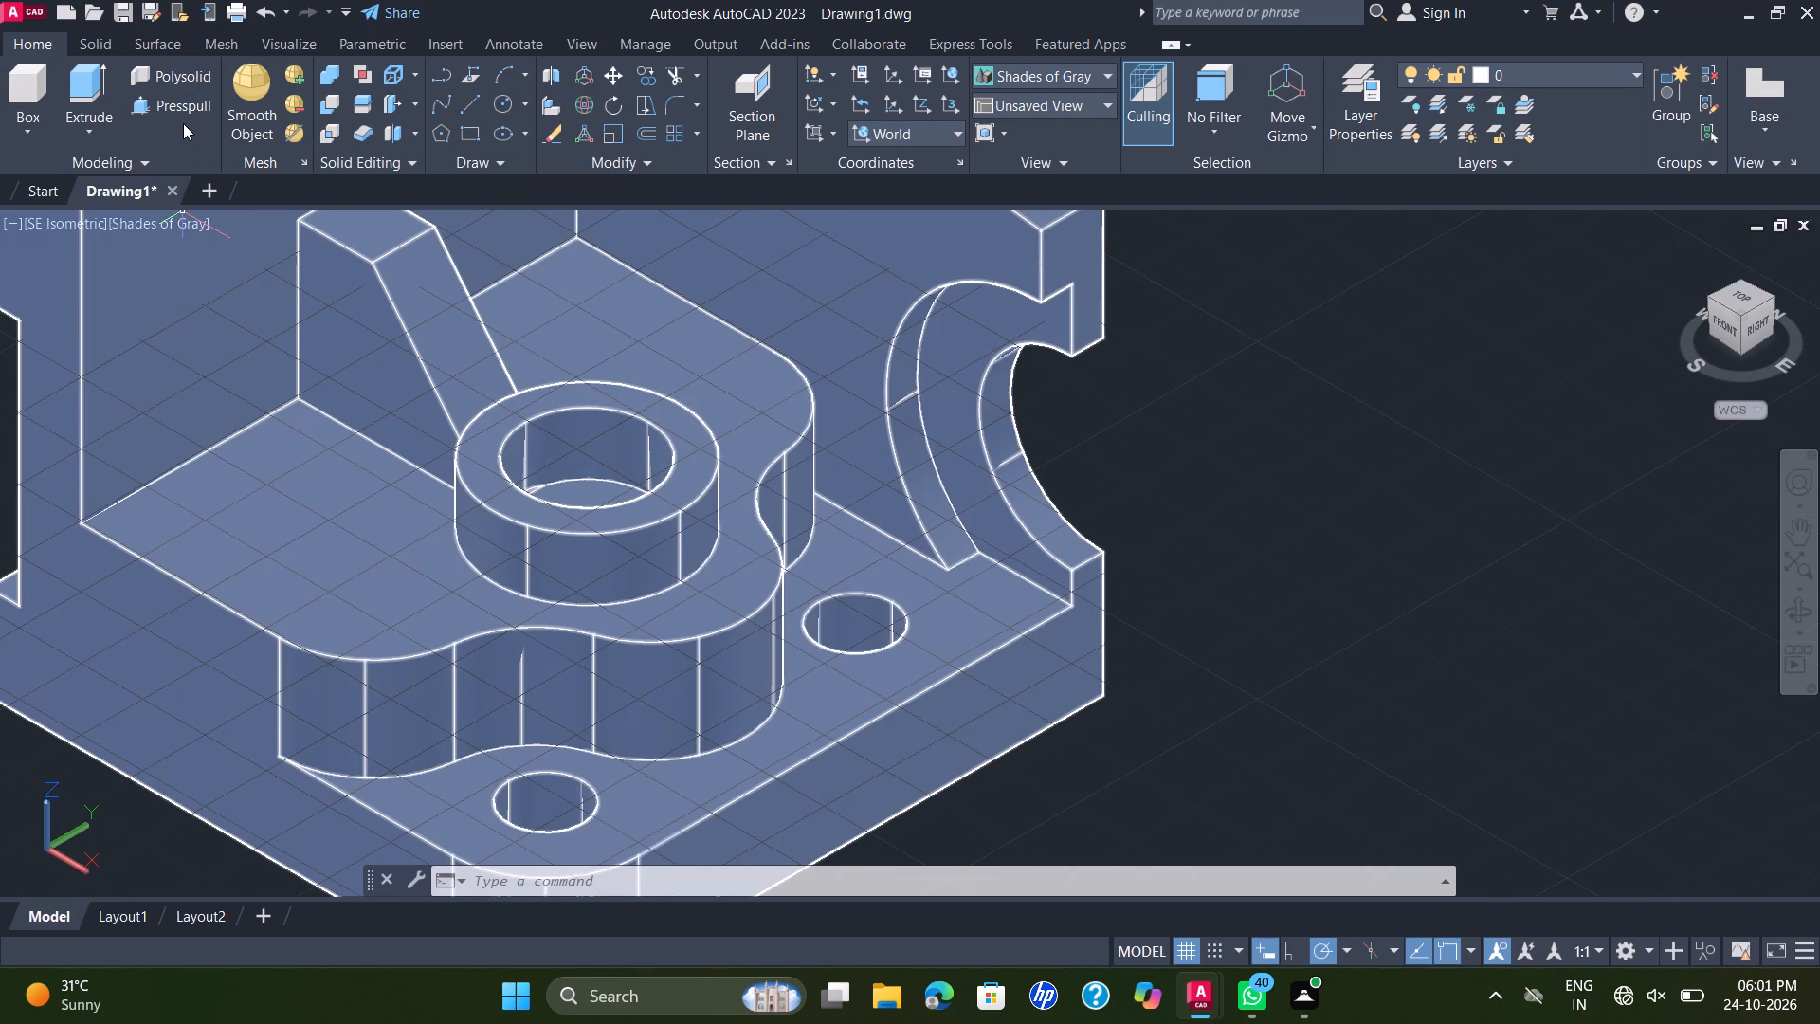
{"action": "left_click", "coordinate": [148, 109]}
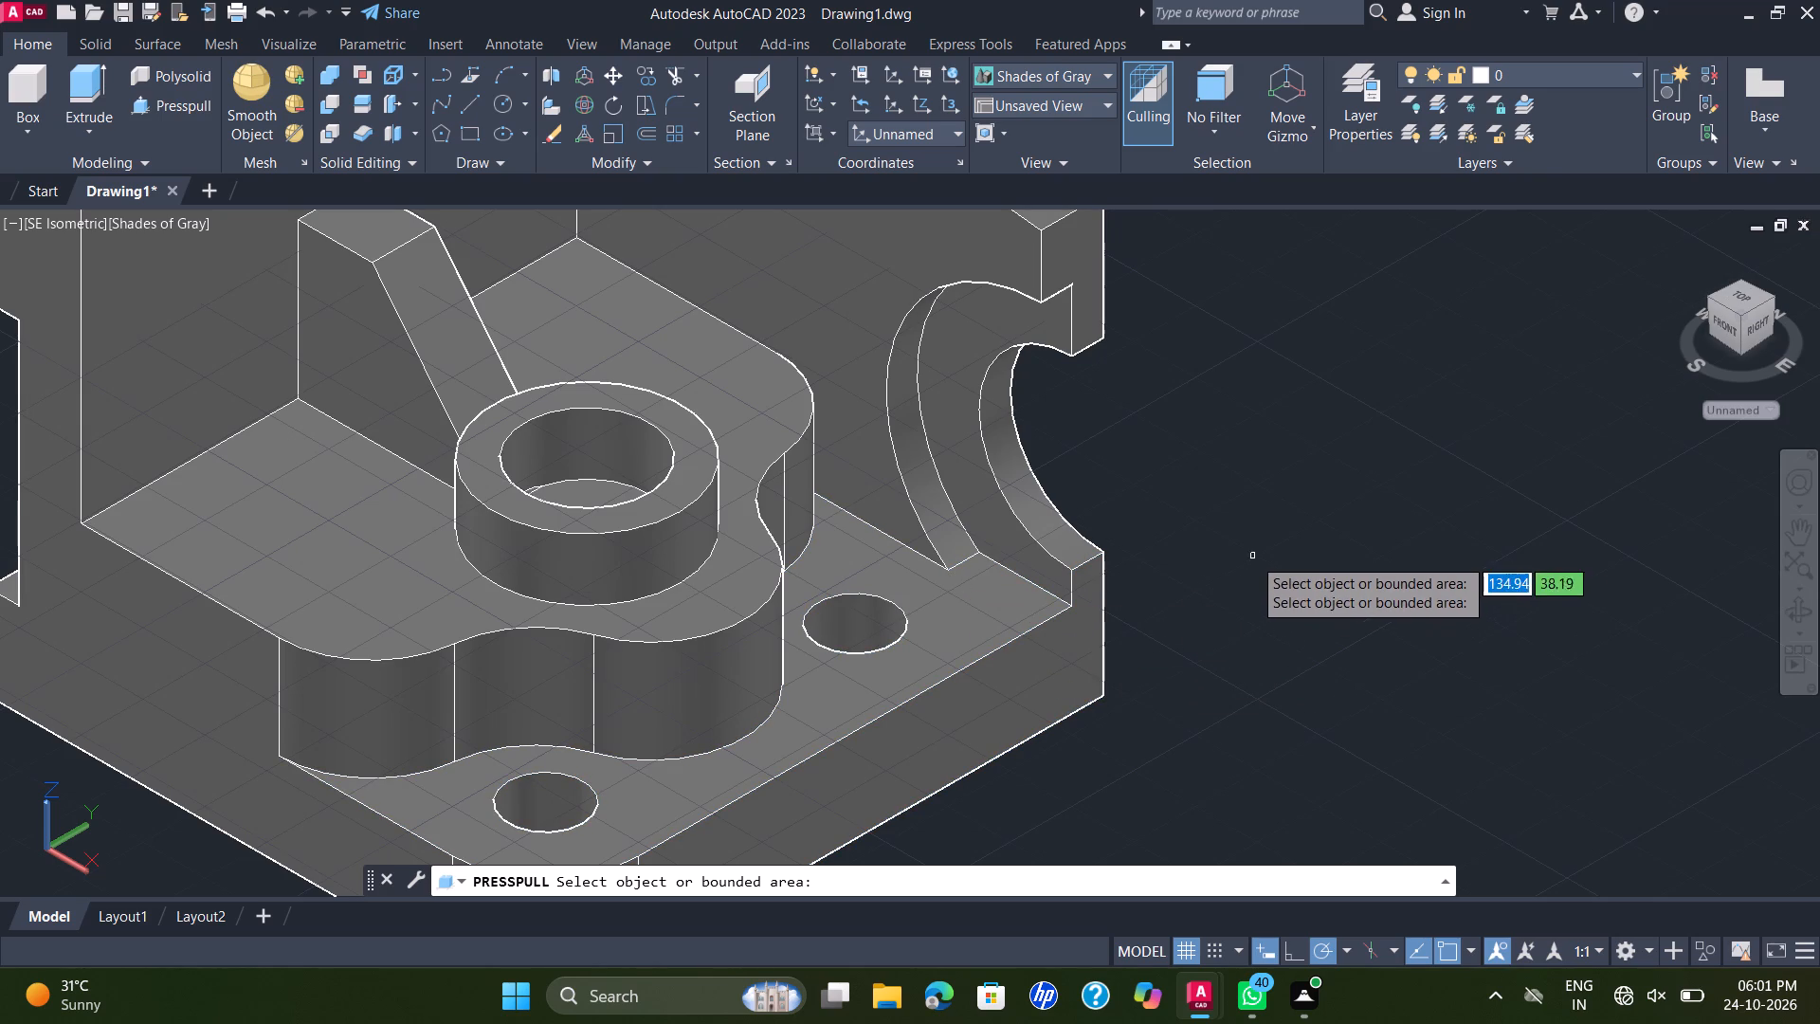
{"action": "key", "text": "Escape"}
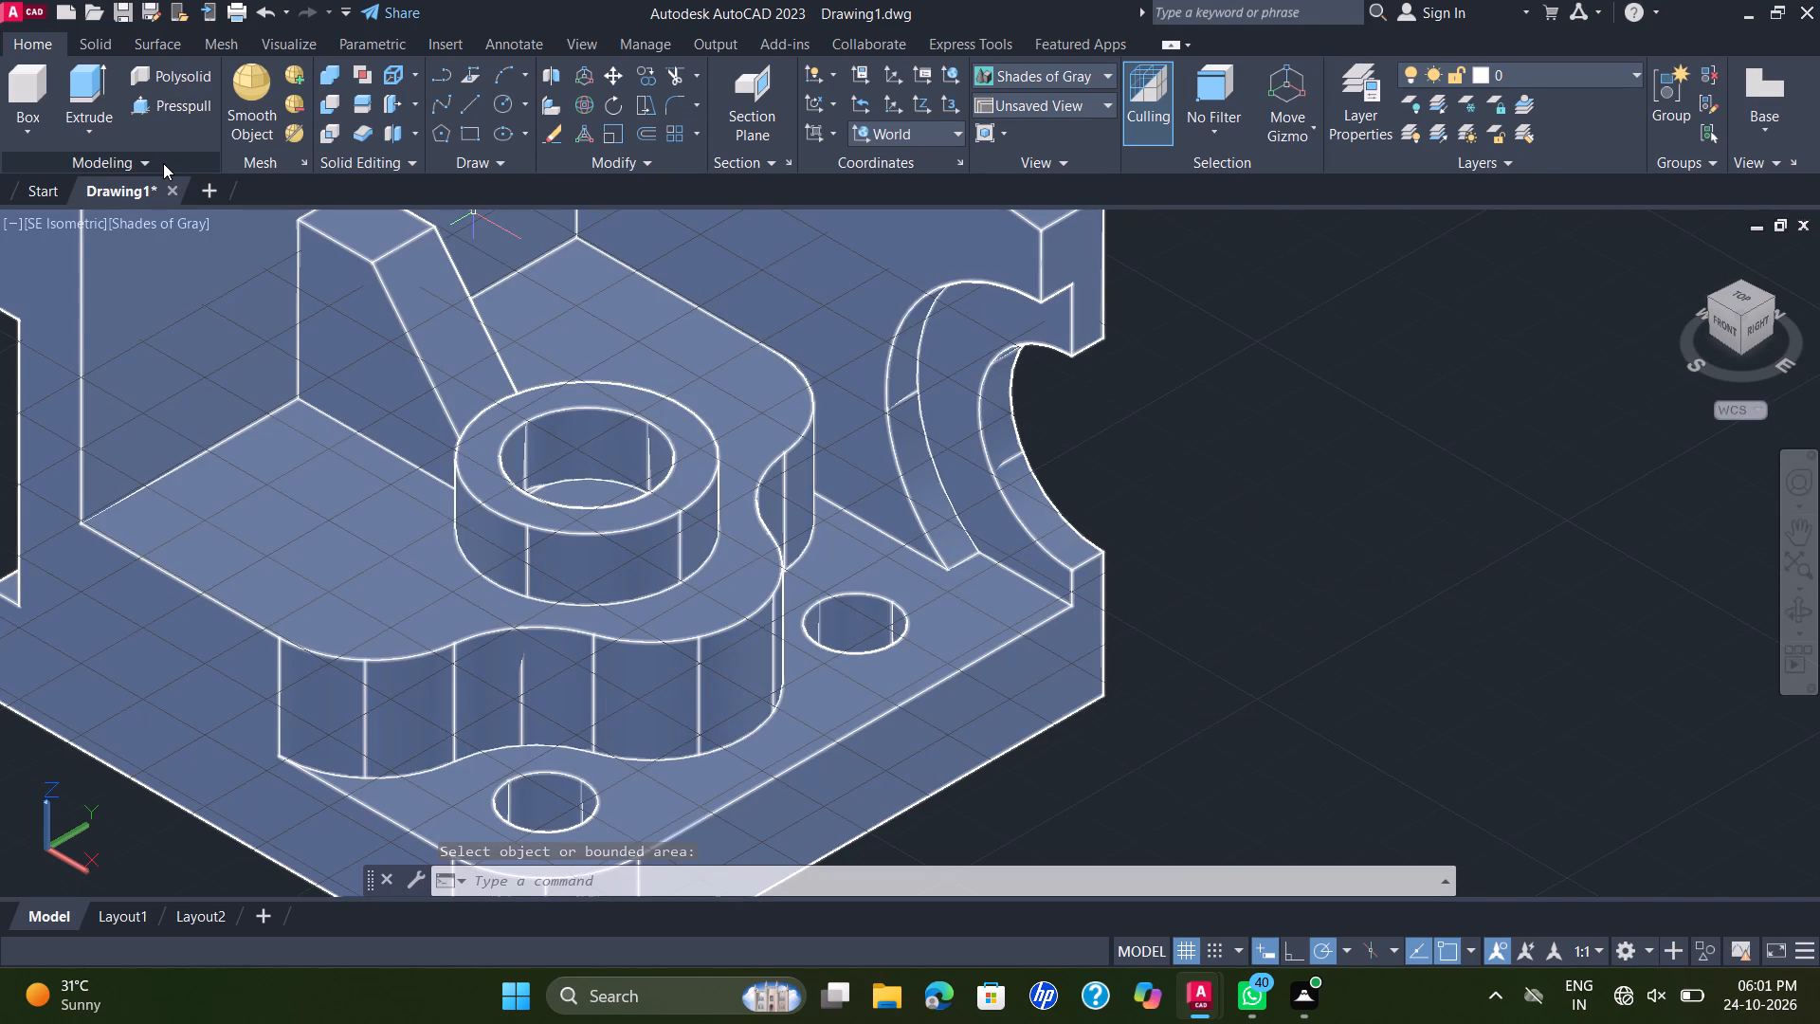
{"action": "scroll", "coordinate": [717, 293], "scroll_direction": "down", "scroll_amount": 1}
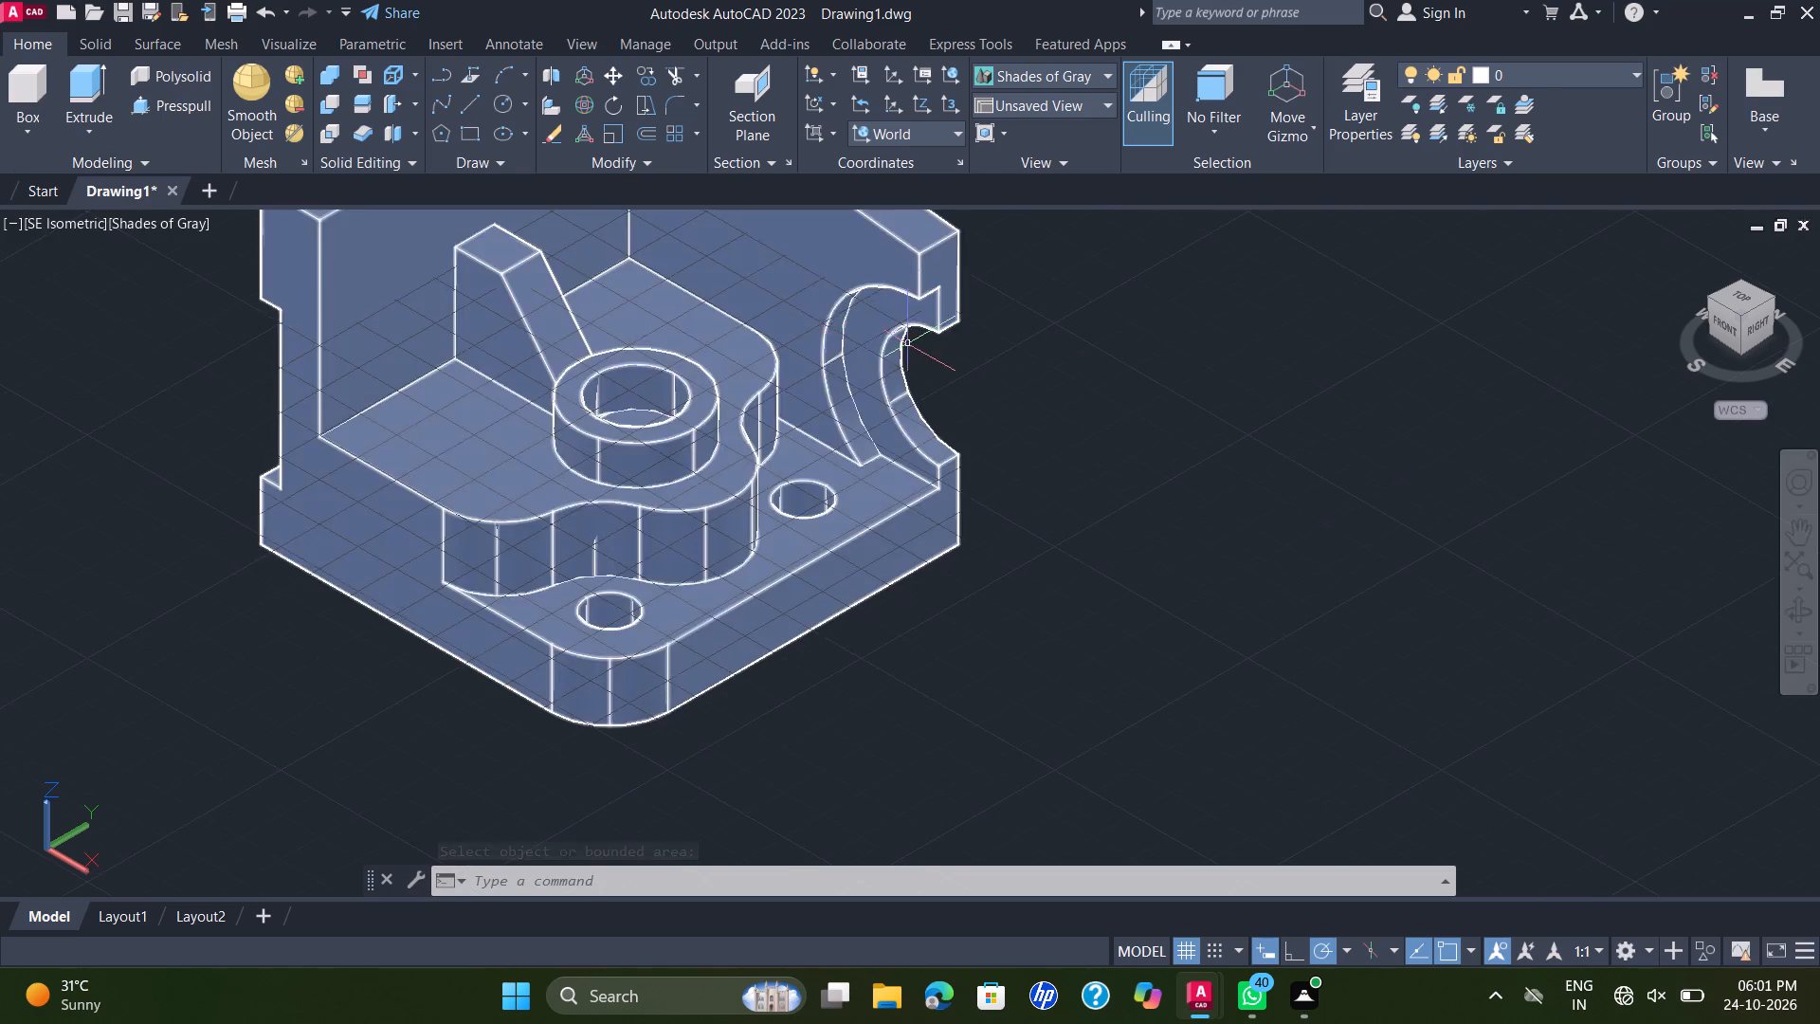
{"action": "middle_click_drag", "start_coordinate": [947, 354], "coordinate": [1053, 439]}
{"action": "scroll", "coordinate": [1067, 439], "scroll_direction": "down", "scroll_amount": 1}
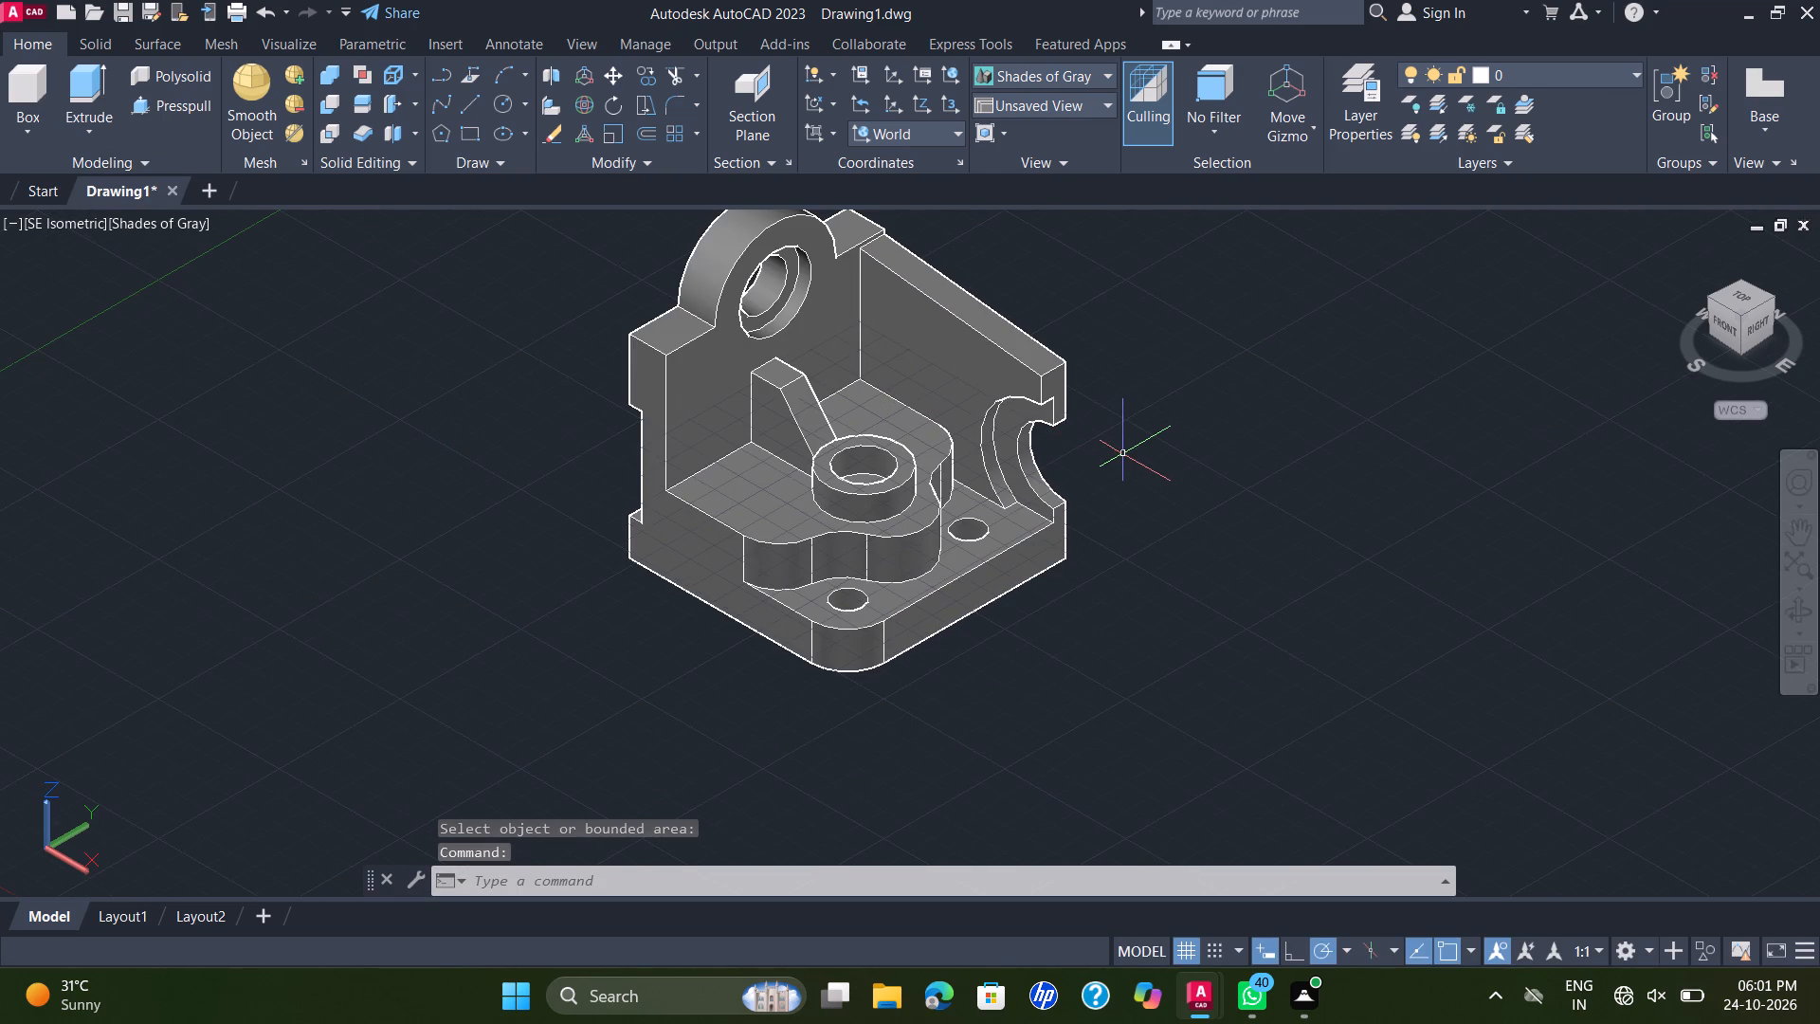
{"action": "scroll", "coordinate": [1126, 454], "scroll_direction": "up", "scroll_amount": 1}
{"action": "middle_click_drag", "start_coordinate": [1126, 454], "coordinate": [1169, 484]}
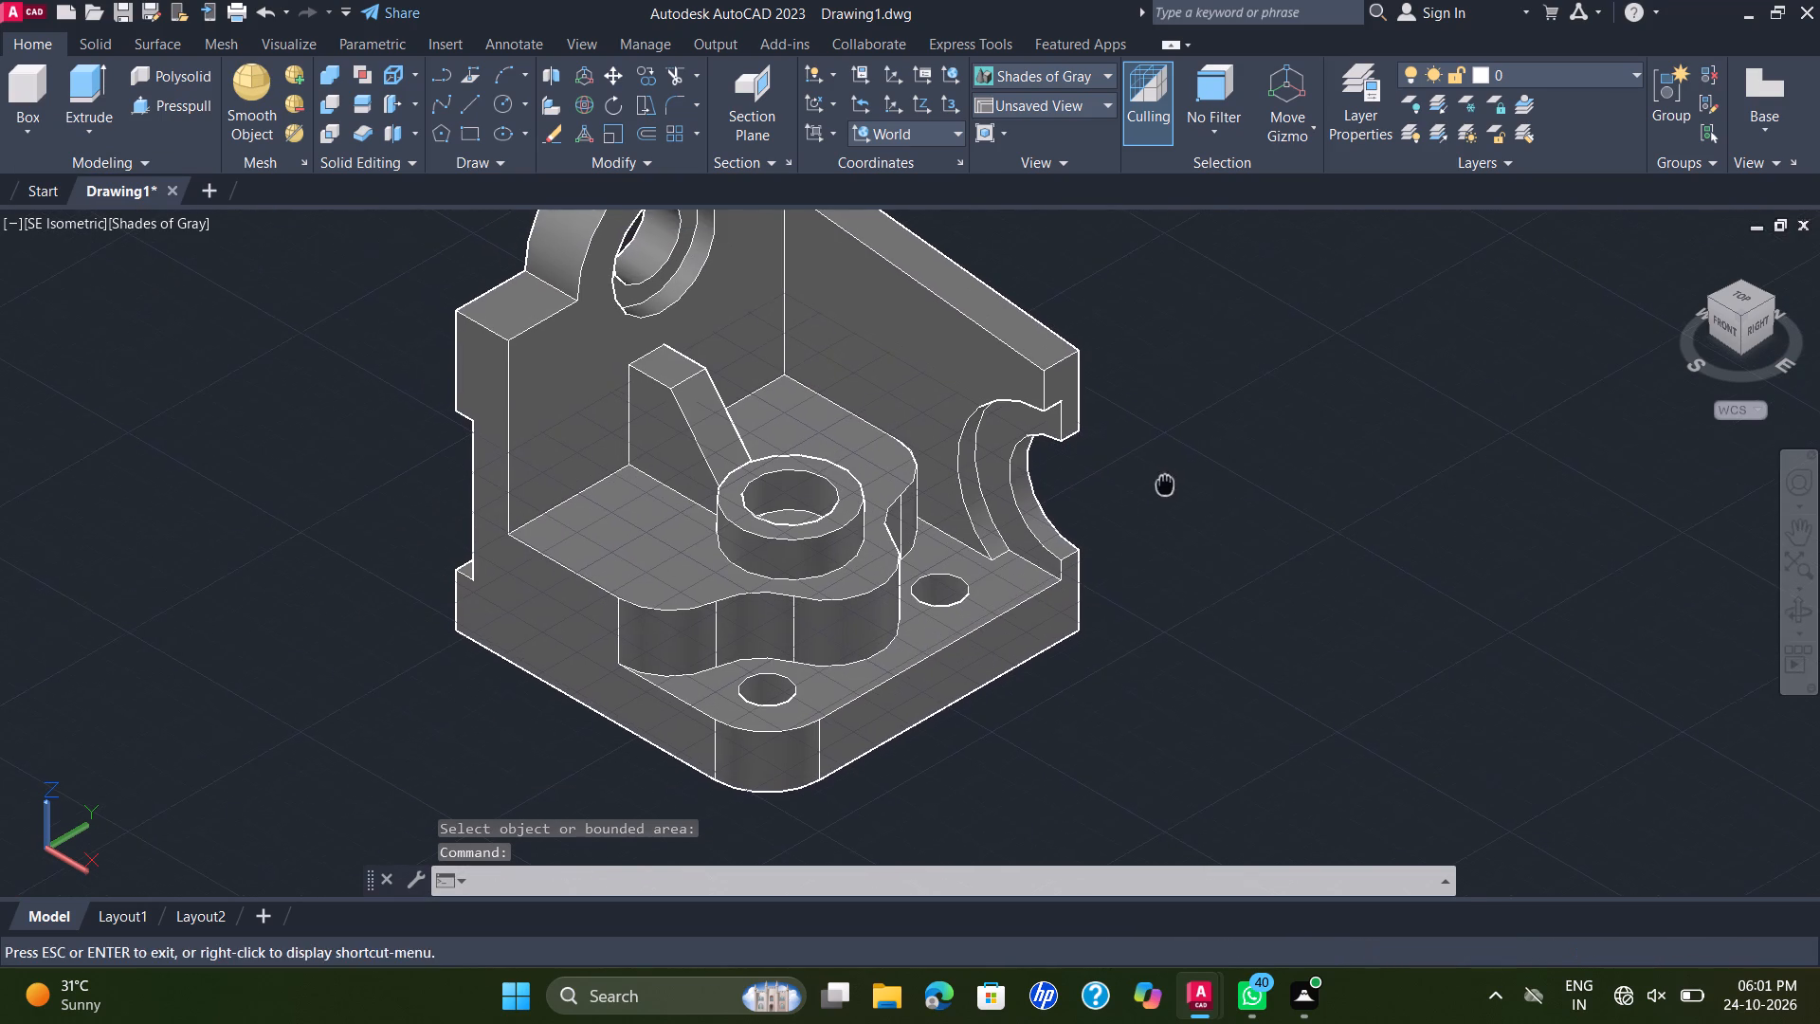
{"action": "middle_click_drag", "start_coordinate": [1169, 484], "coordinate": [1169, 485]}
{"action": "scroll", "coordinate": [1188, 488], "scroll_direction": "down", "scroll_amount": 1}
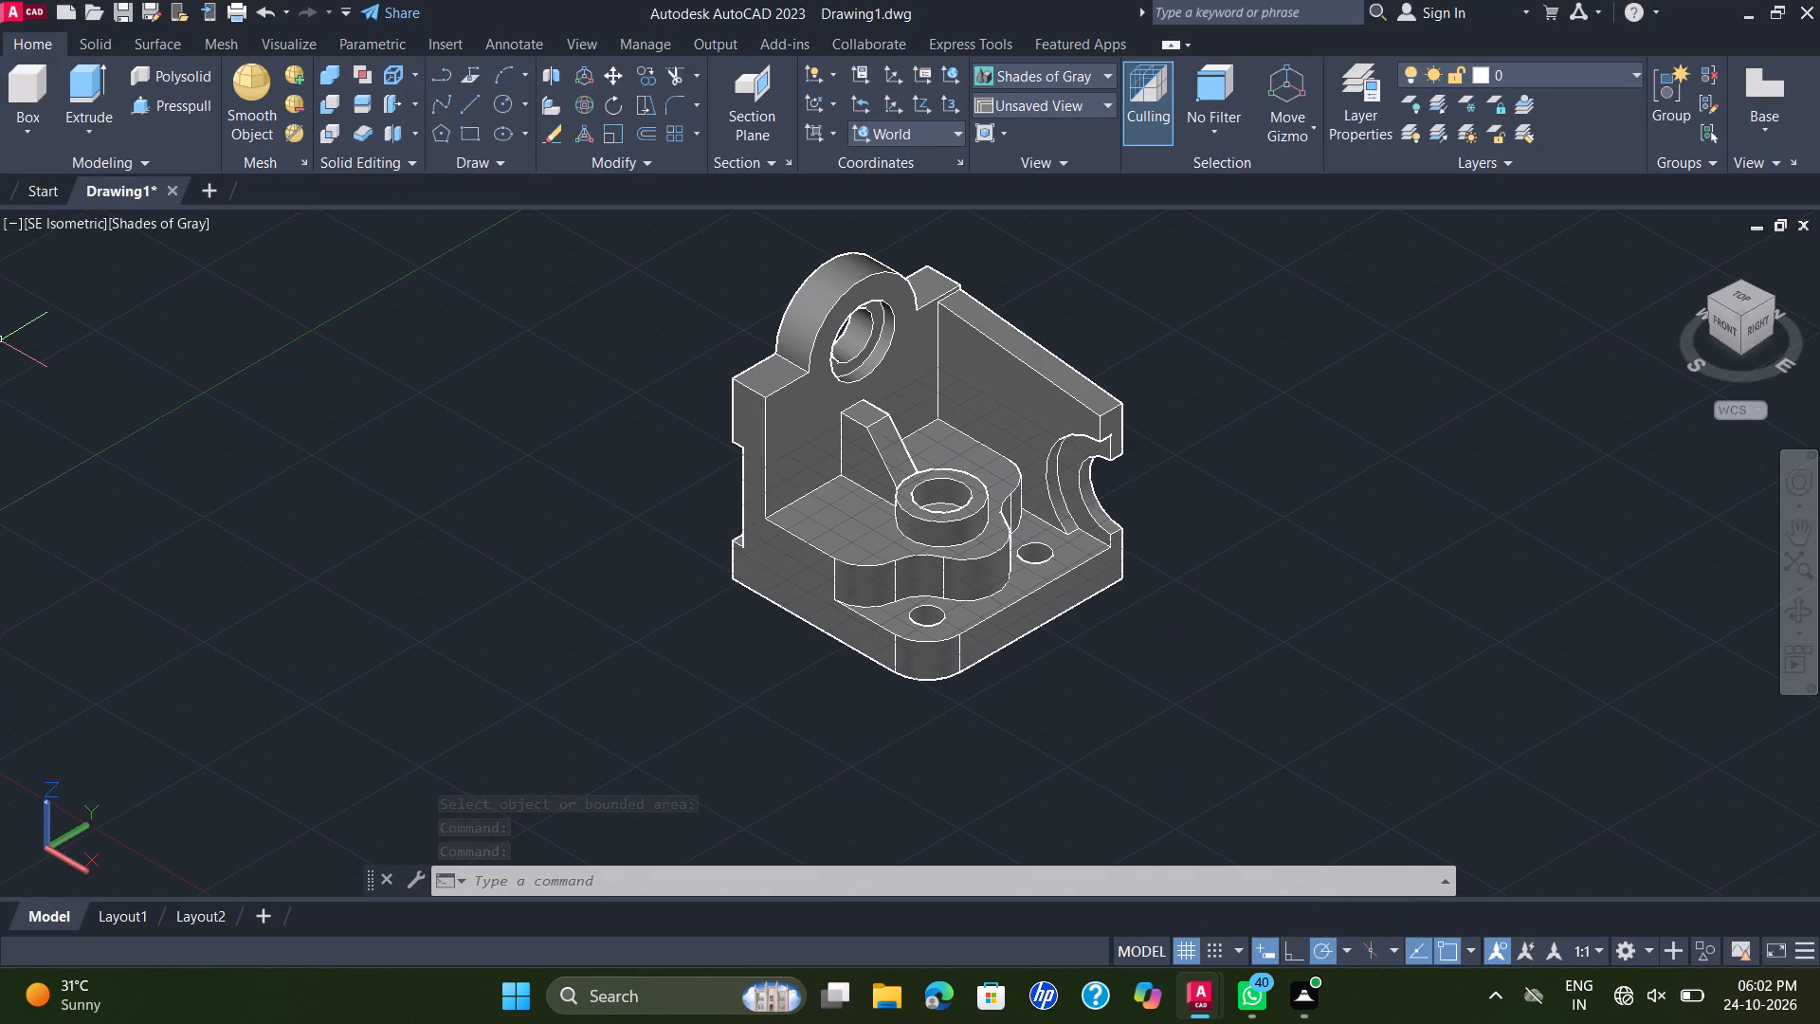
Set the material property to ByBlock with no object selected.
{"action": "type", "text": "PR"}
{"action": "key", "text": "Return"}
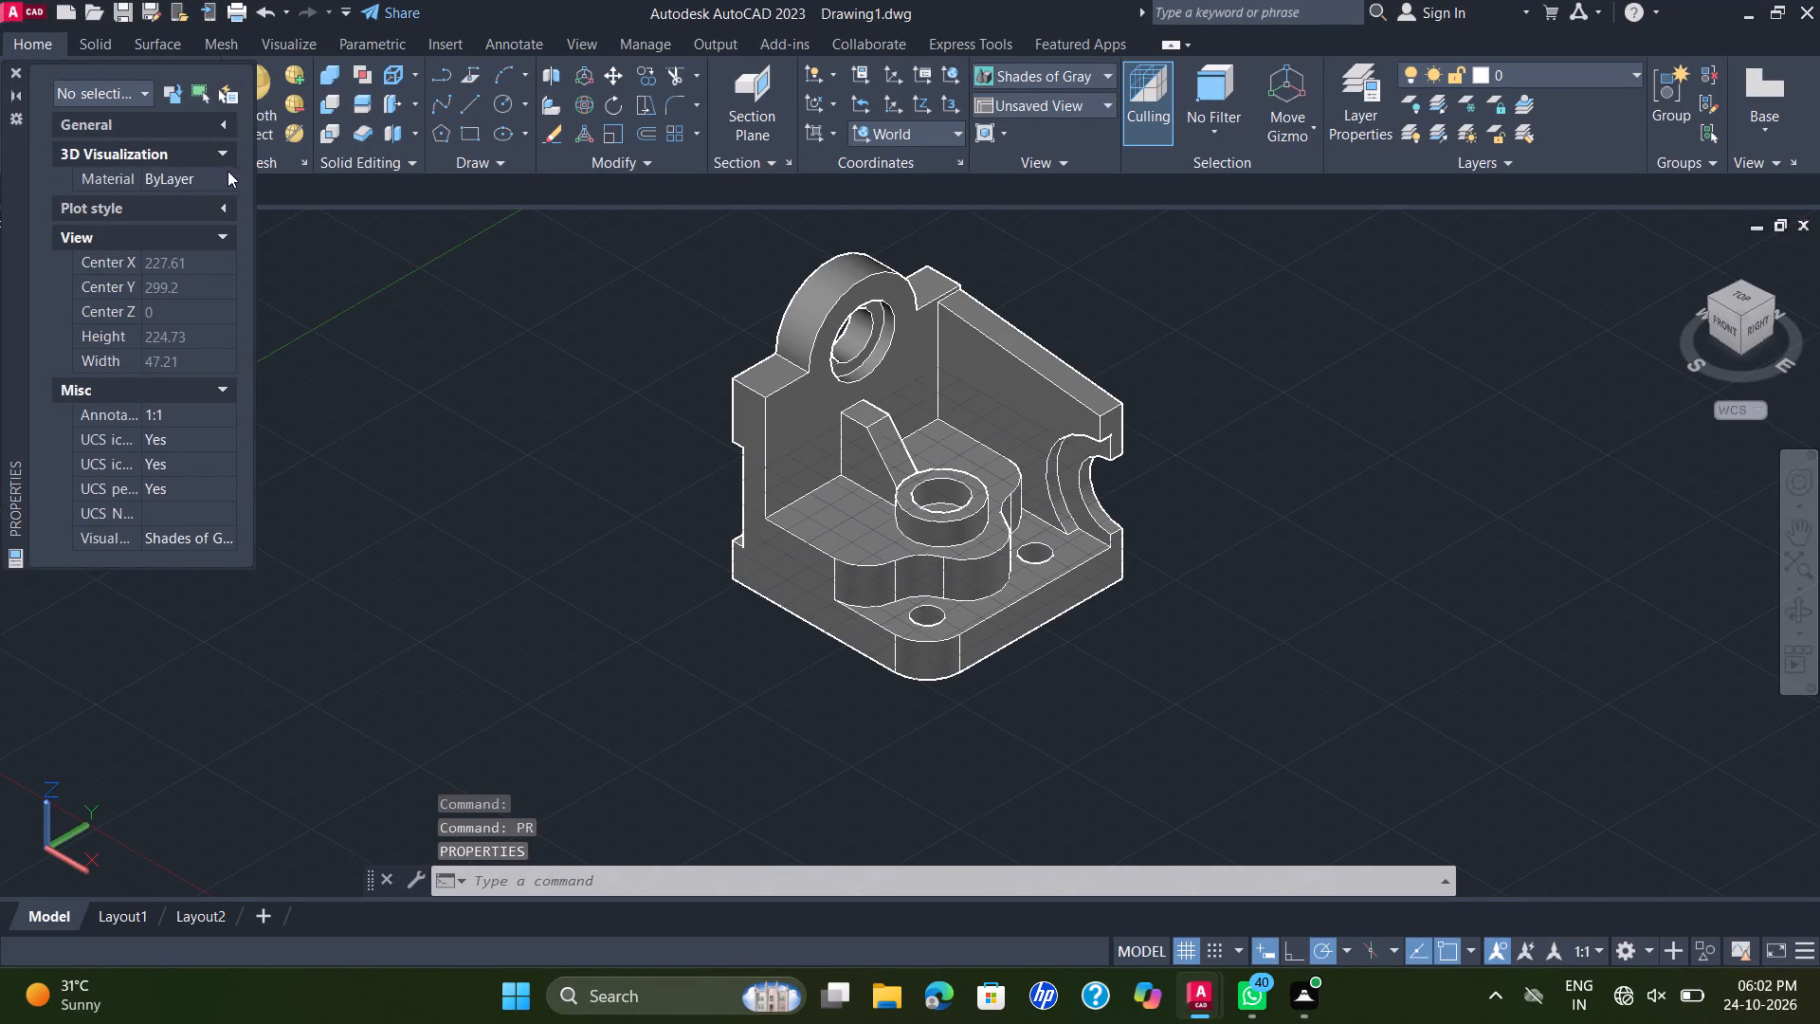
{"action": "left_click_drag", "start_coordinate": [241, 179], "coordinate": [251, 179]}
{"action": "double_click", "coordinate": [223, 183]}
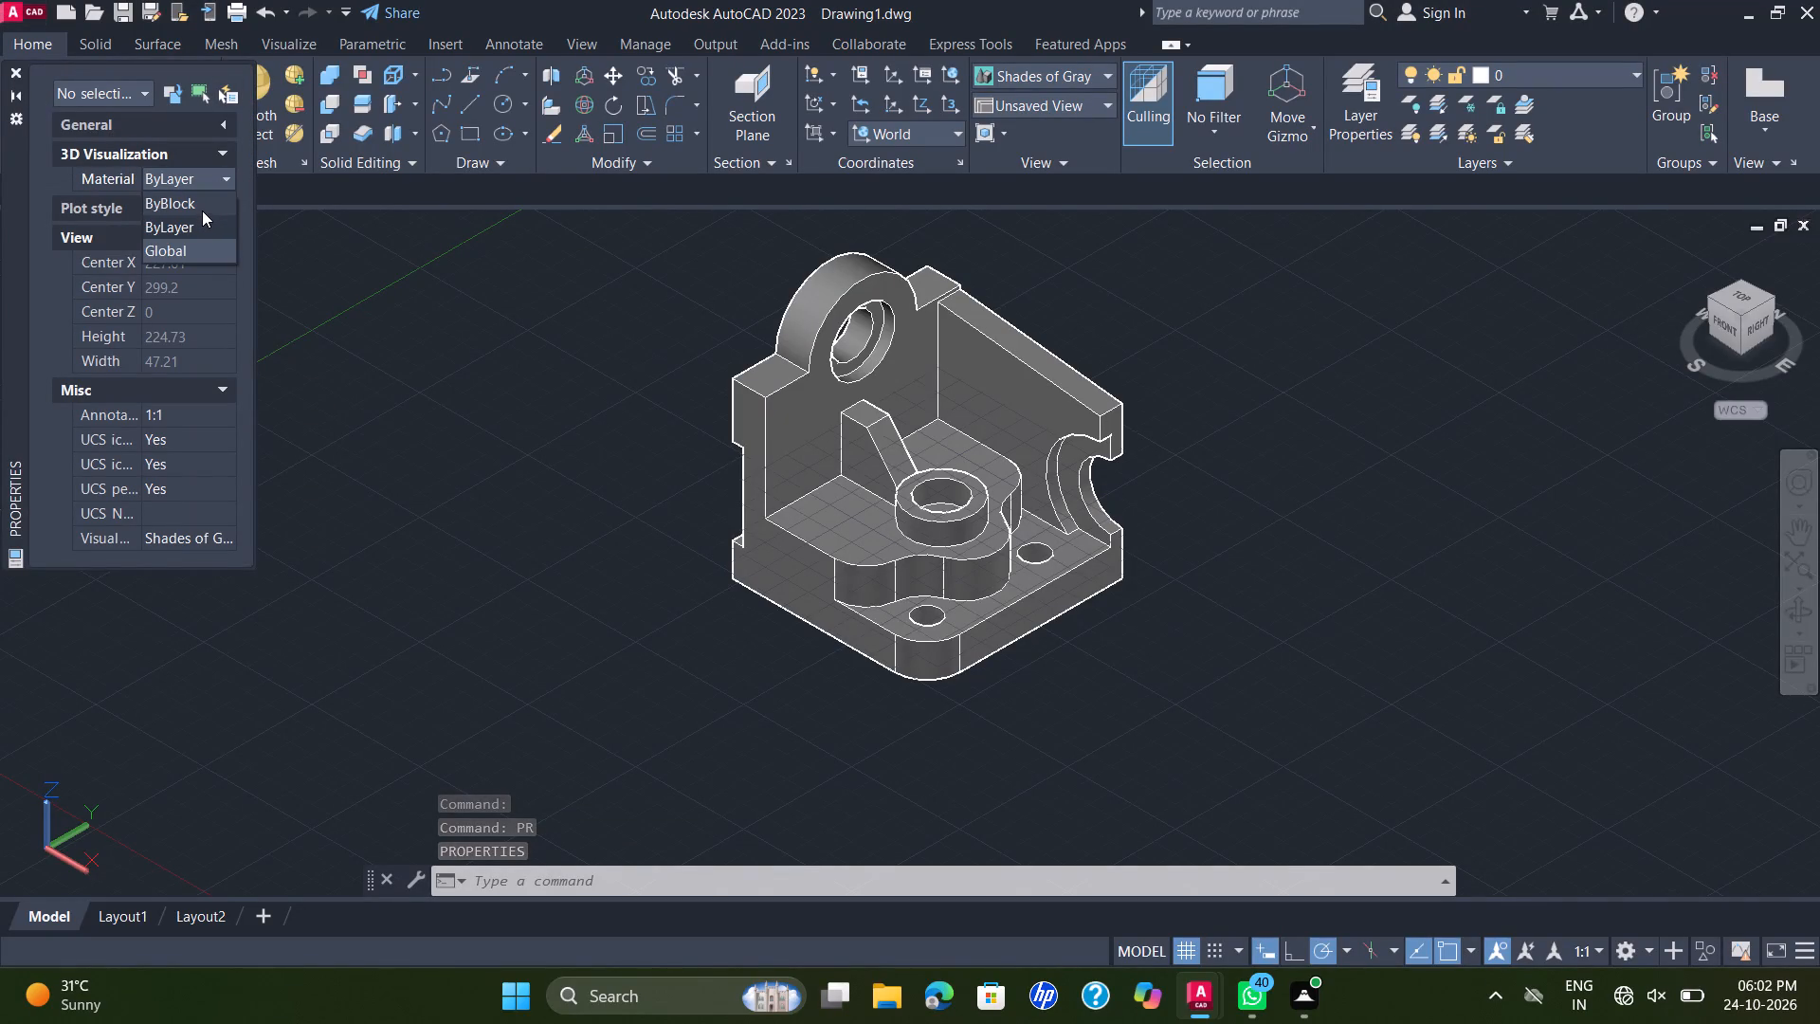
{"action": "left_click", "coordinate": [202, 210]}
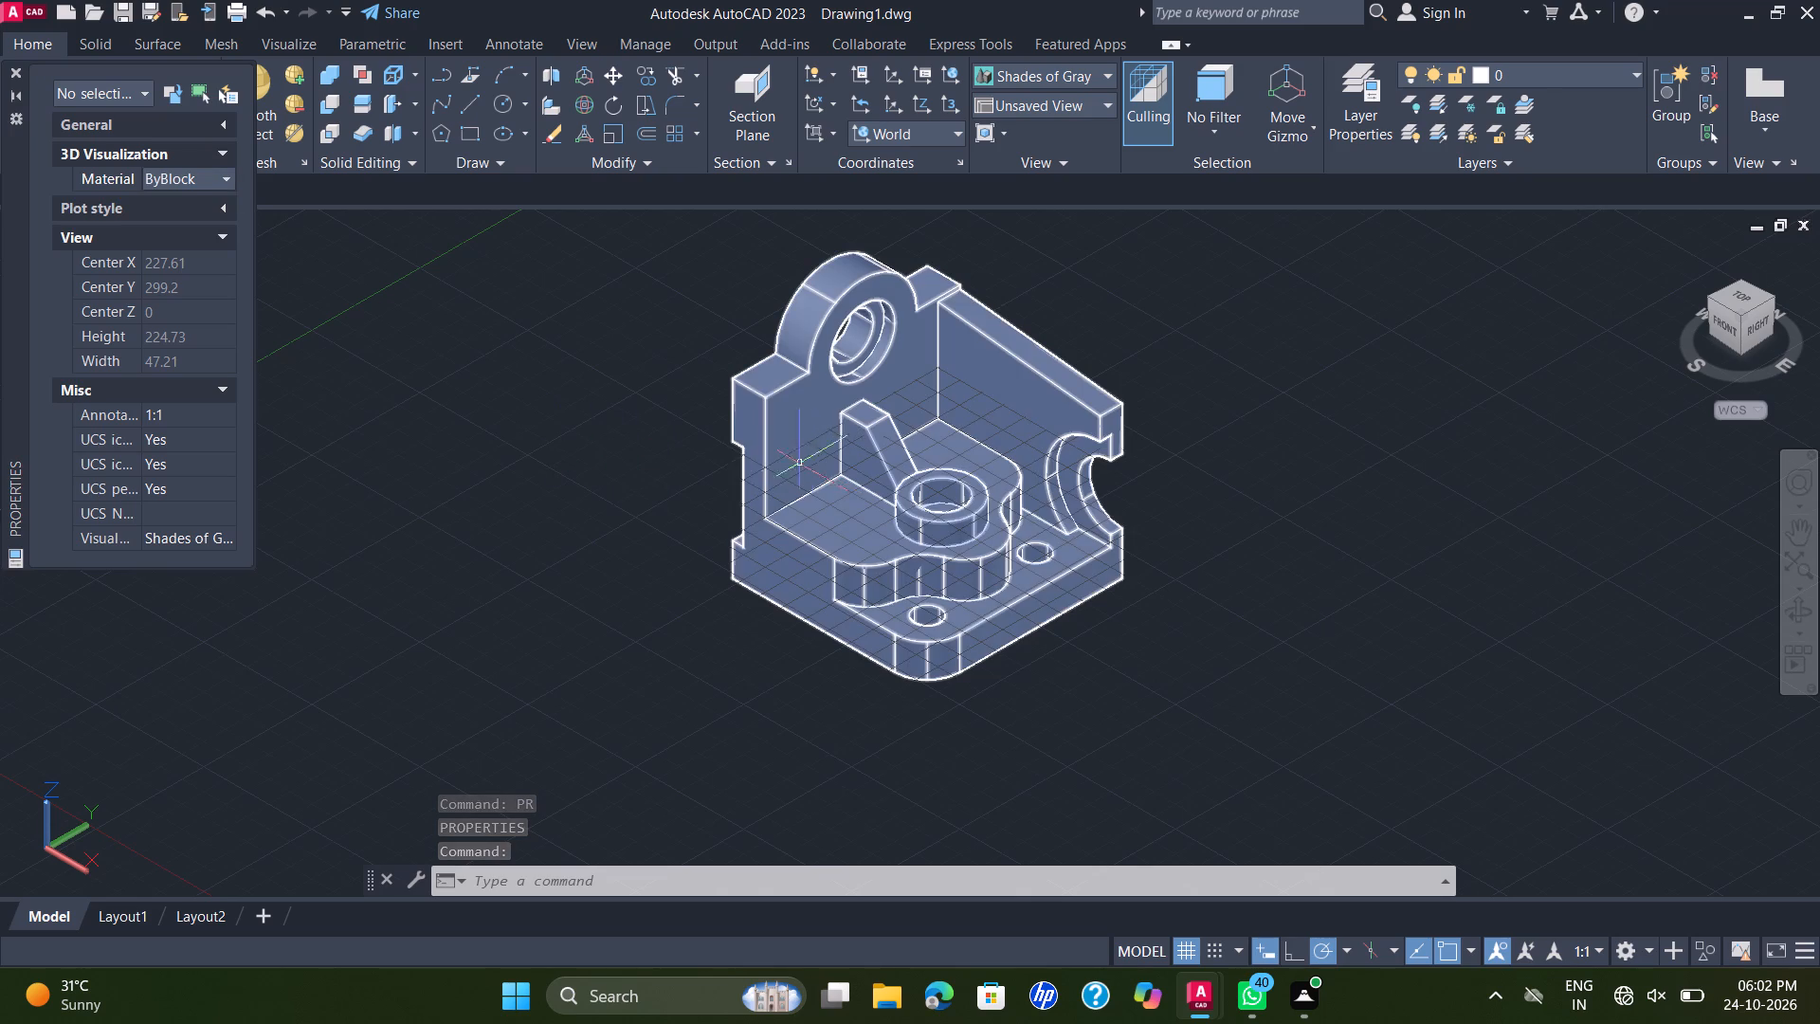
Change the whole bracket solid's color to Cyan and clear the selection.
{"action": "left_click", "coordinate": [189, 93]}
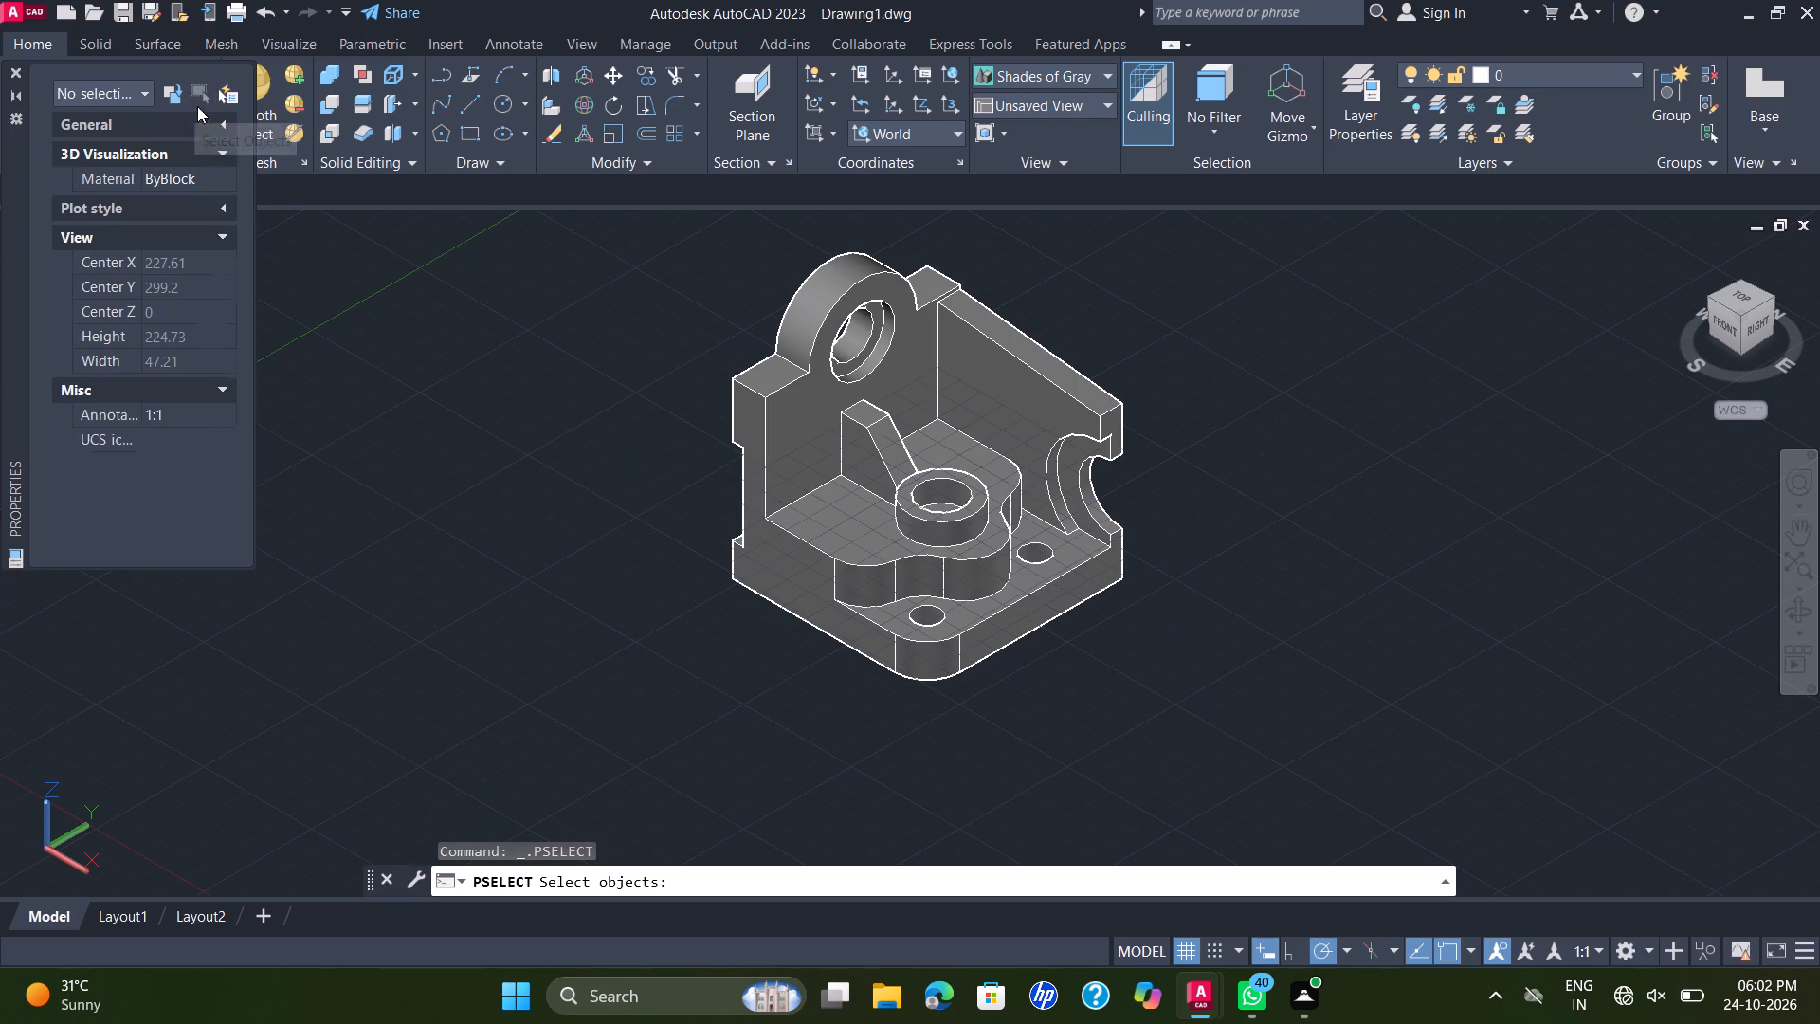
{"action": "double_click", "coordinate": [829, 450]}
{"action": "right_click", "coordinate": [622, 384]}
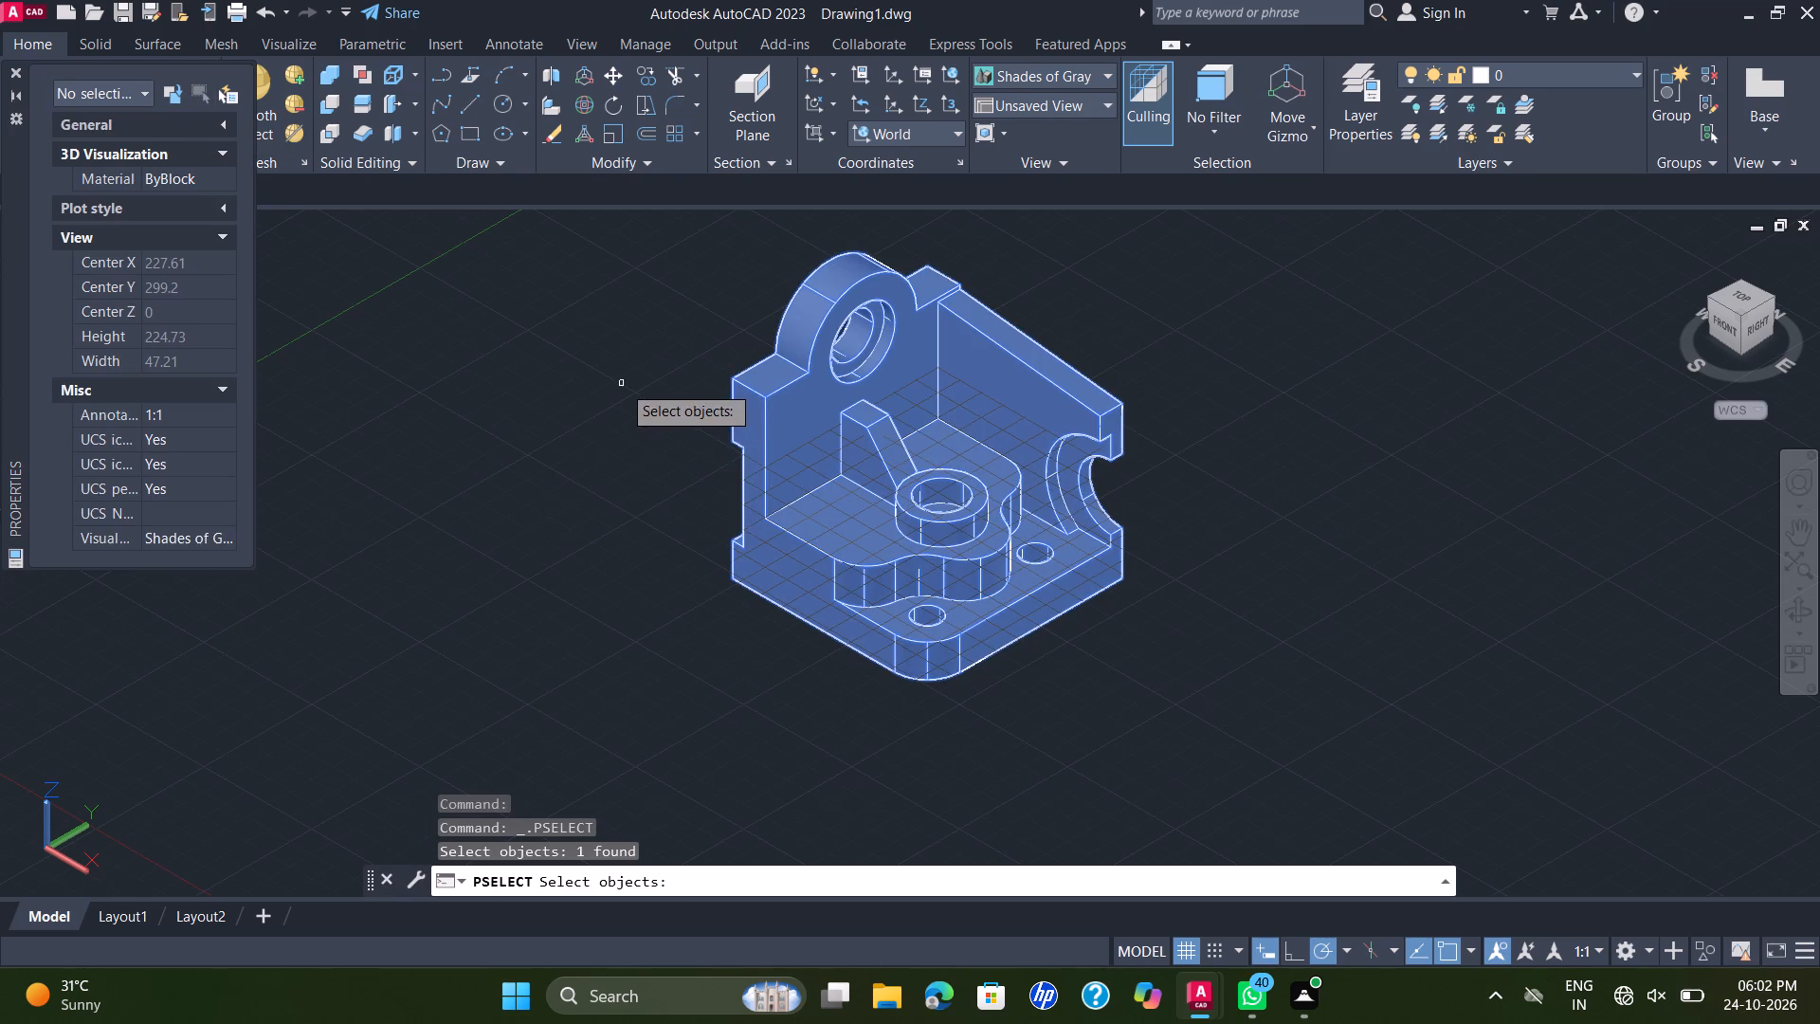
{"action": "left_click", "coordinate": [193, 150]}
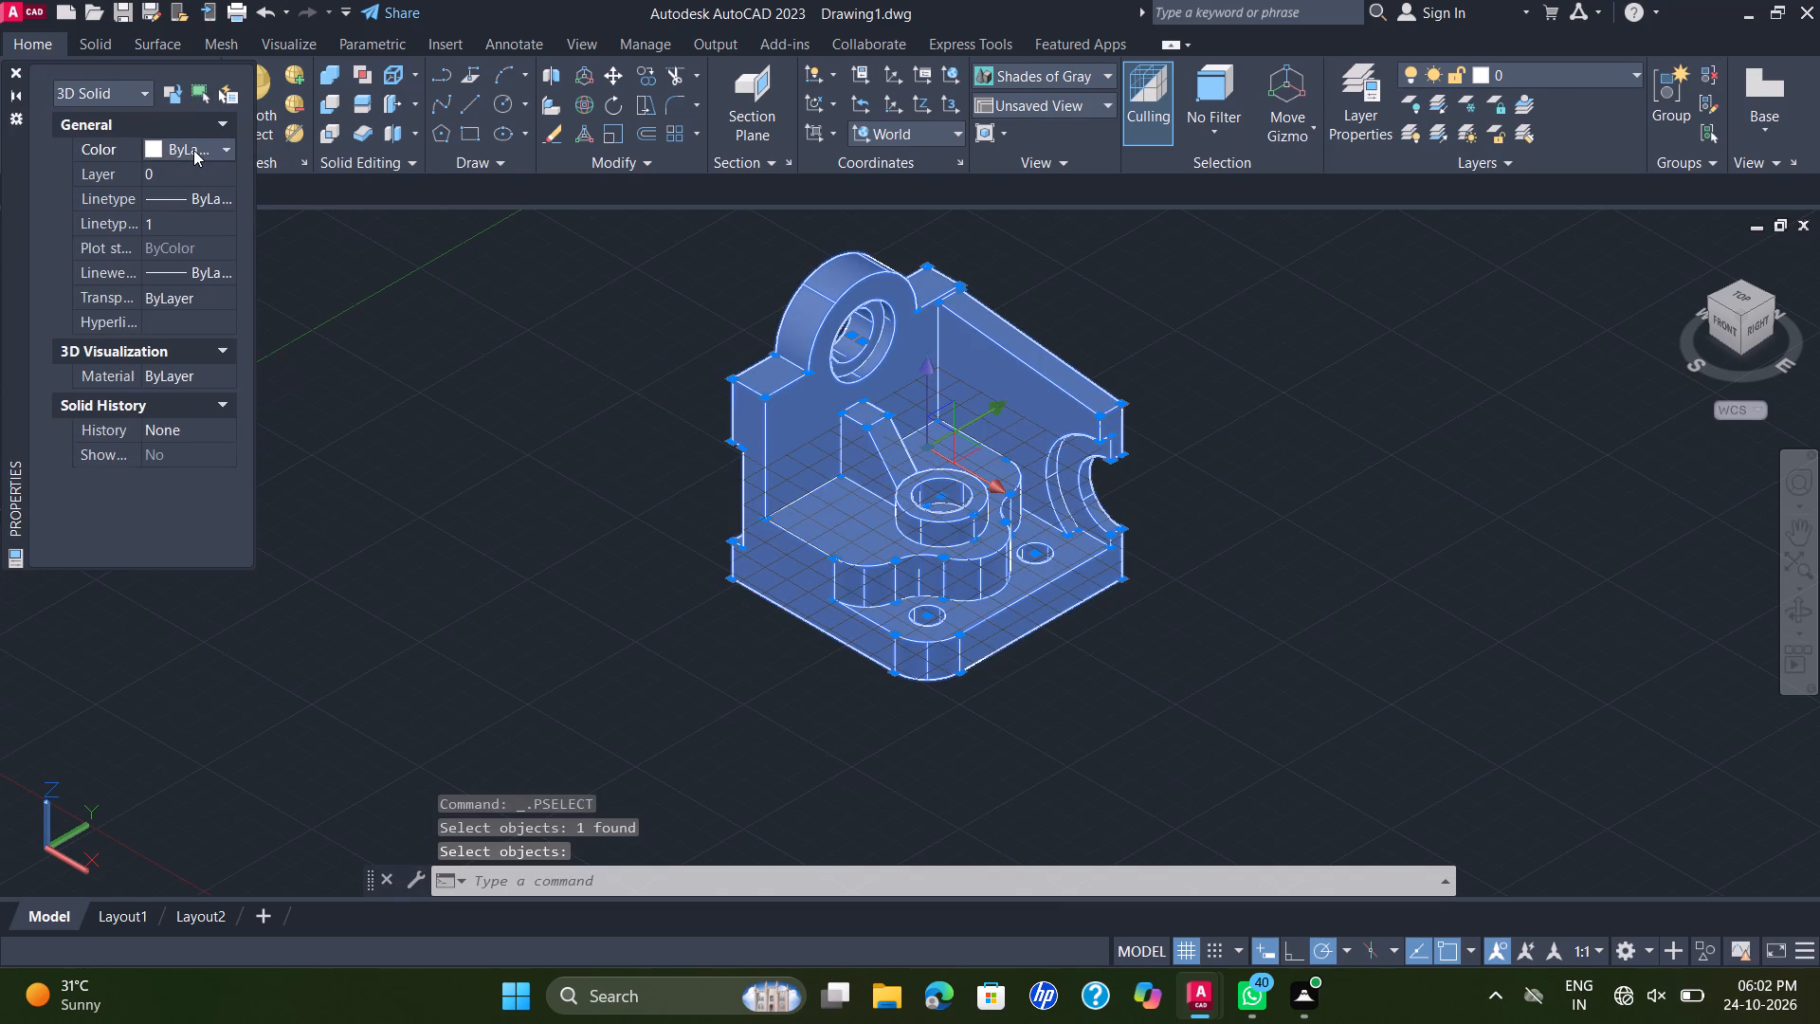
{"action": "left_click", "coordinate": [230, 151]}
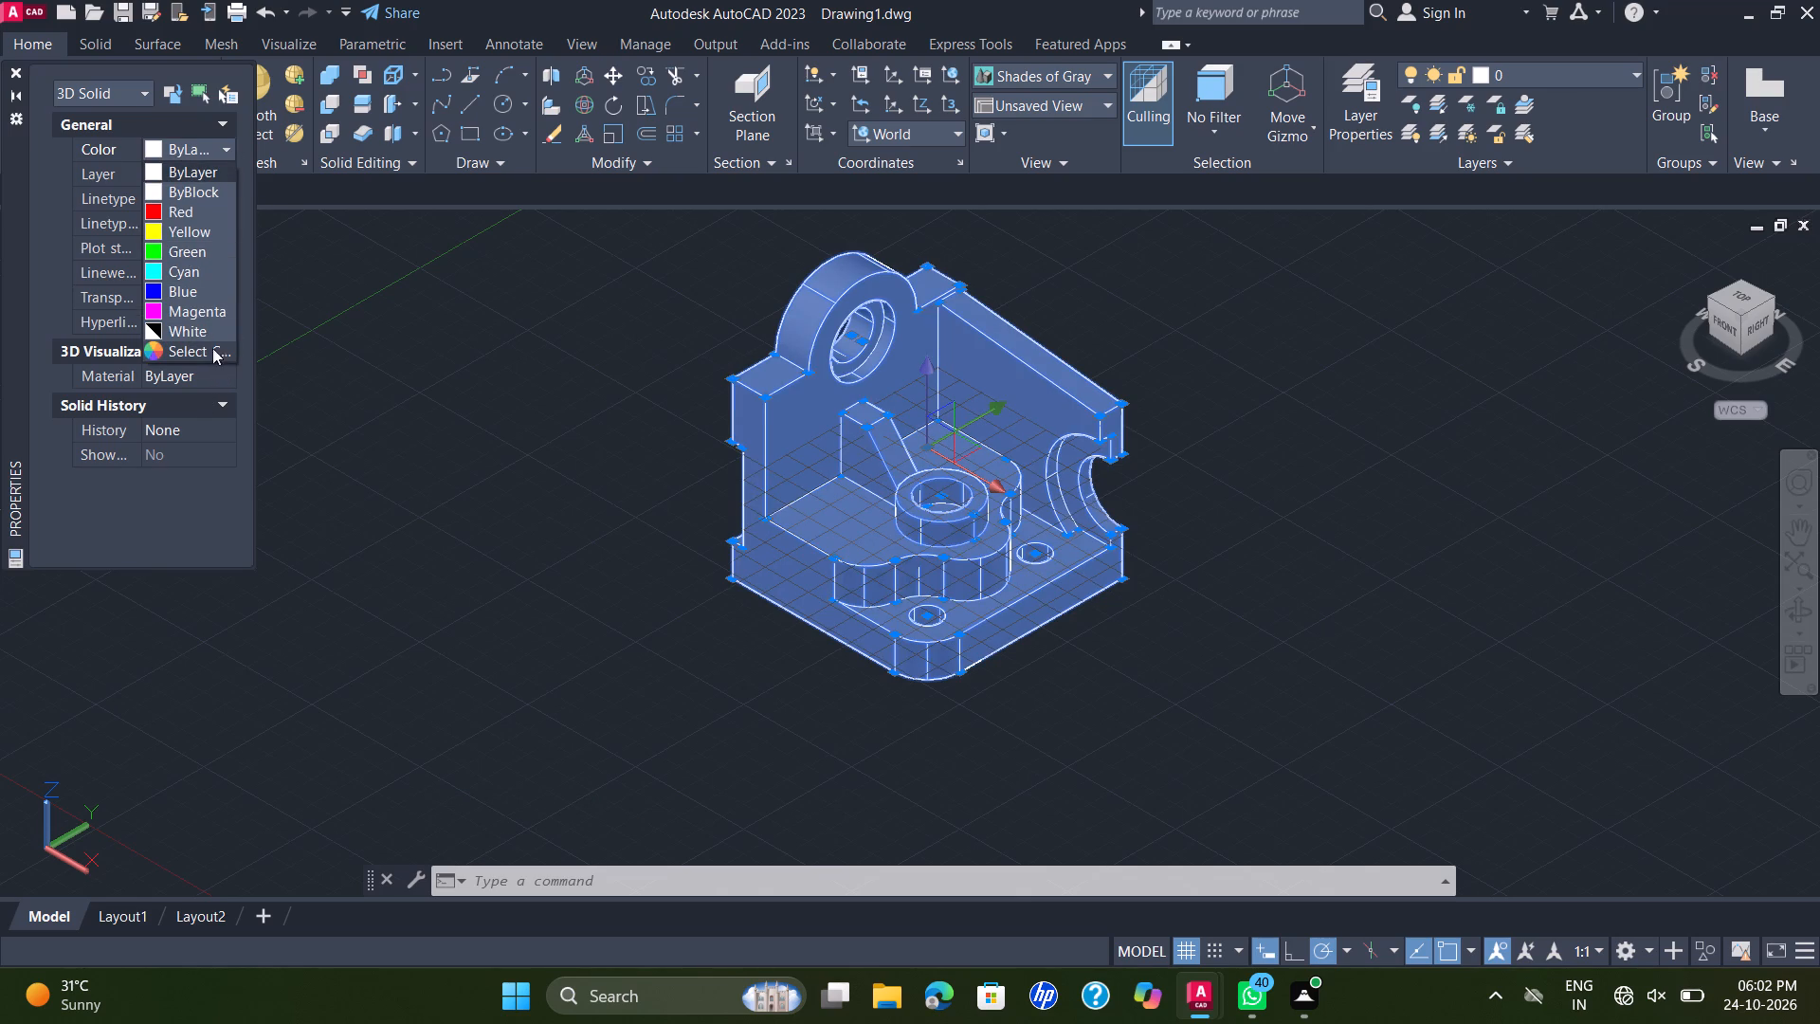
{"action": "left_click", "coordinate": [173, 266]}
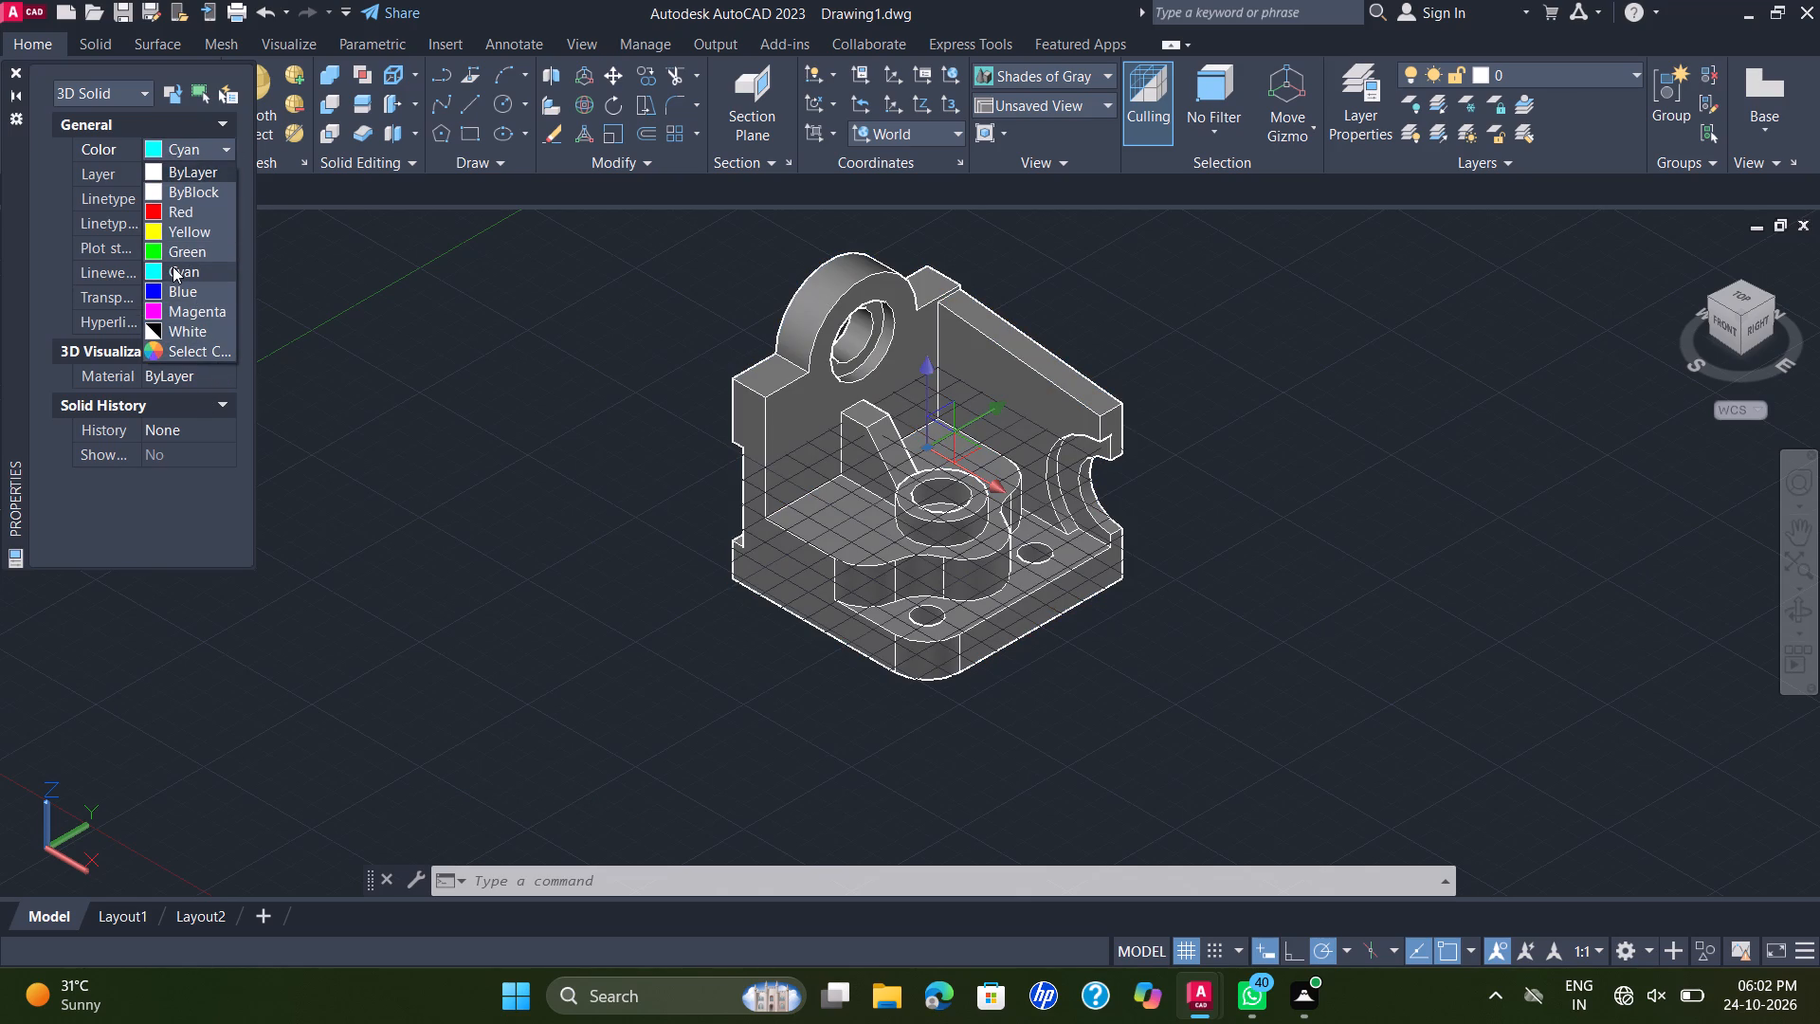
{"action": "right_click", "coordinate": [443, 268]}
{"action": "left_click", "coordinate": [394, 267]}
{"action": "right_click", "coordinate": [394, 267]}
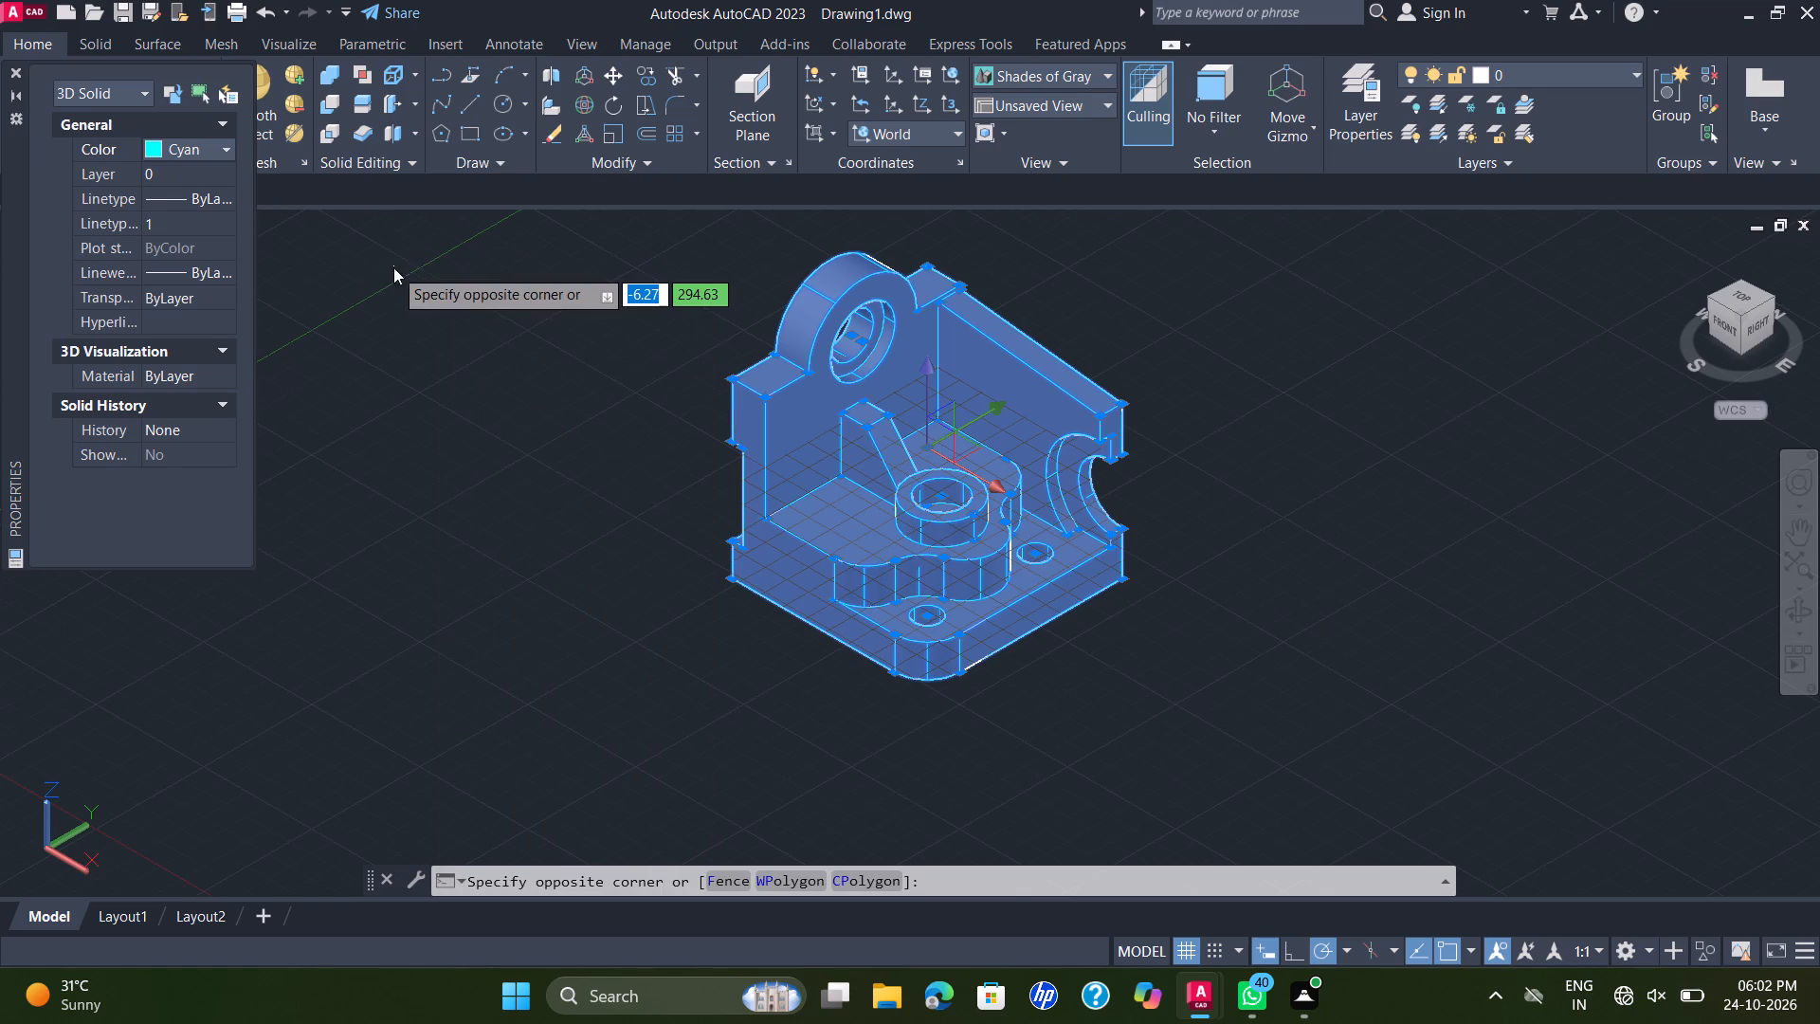
{"action": "left_click", "coordinate": [391, 267]}
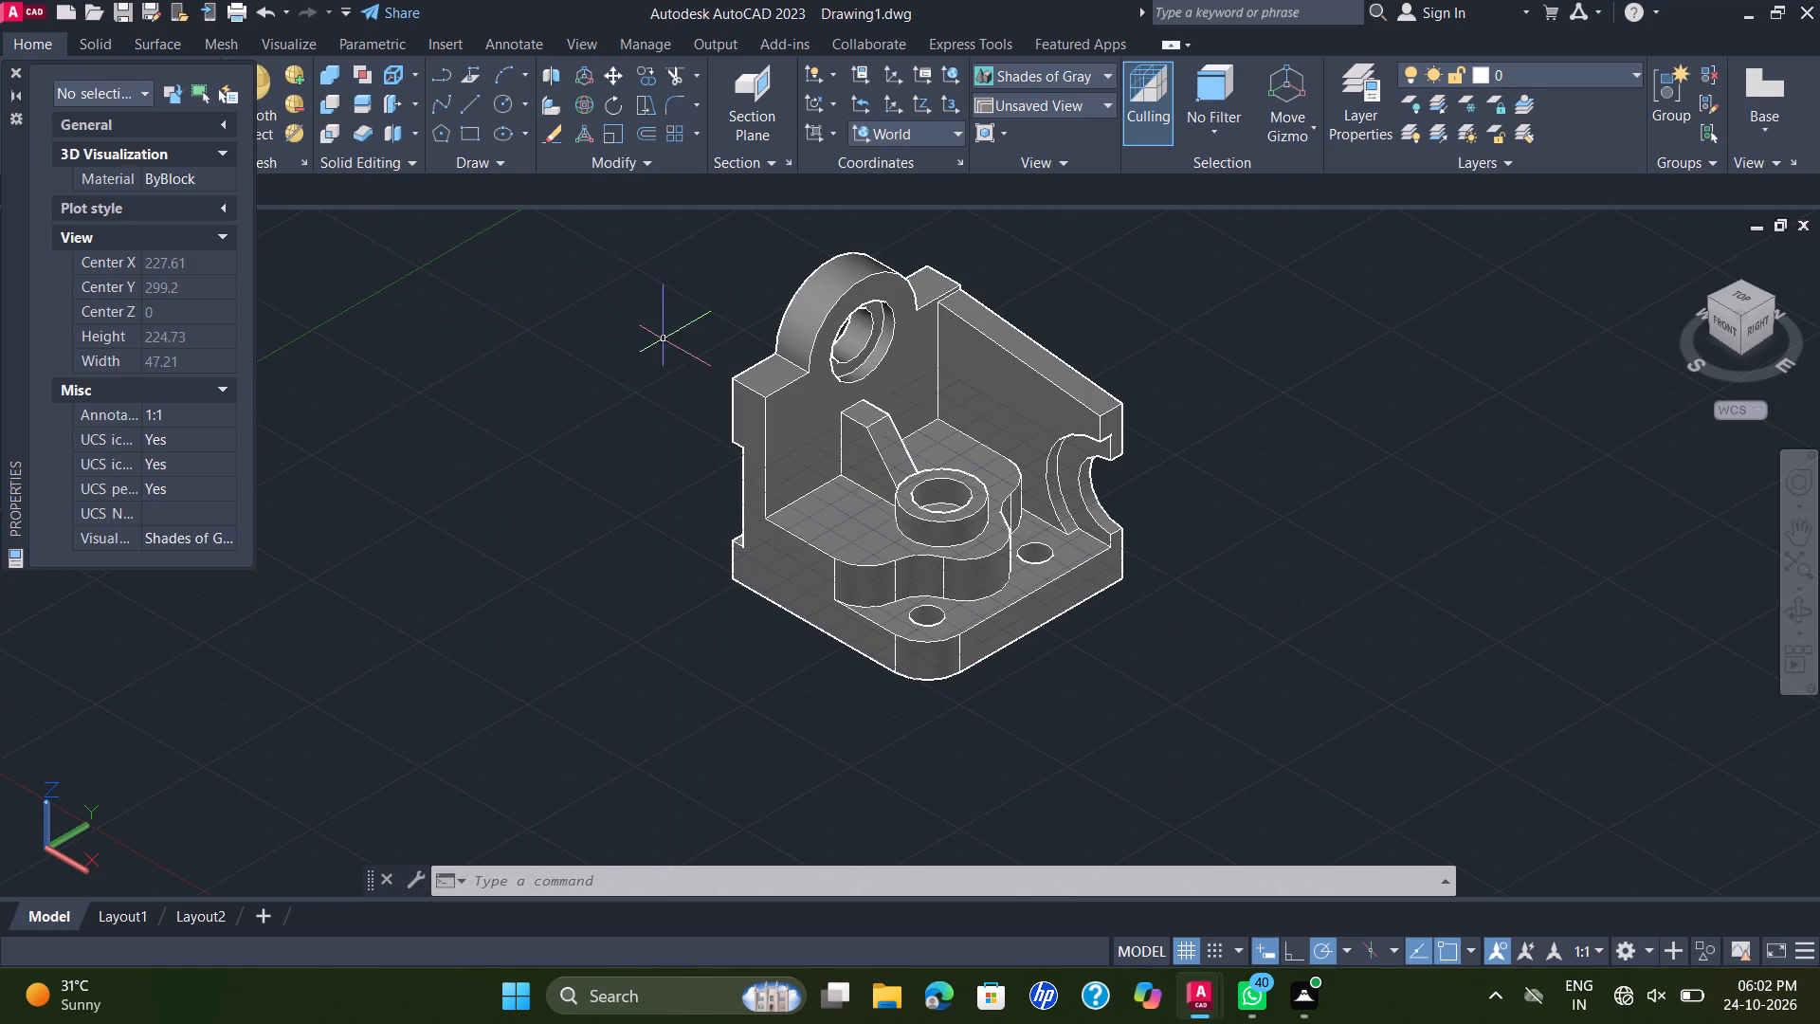
Reselect the bracket solid to check its object properties, and close the properties display.
{"action": "left_click", "coordinate": [209, 99]}
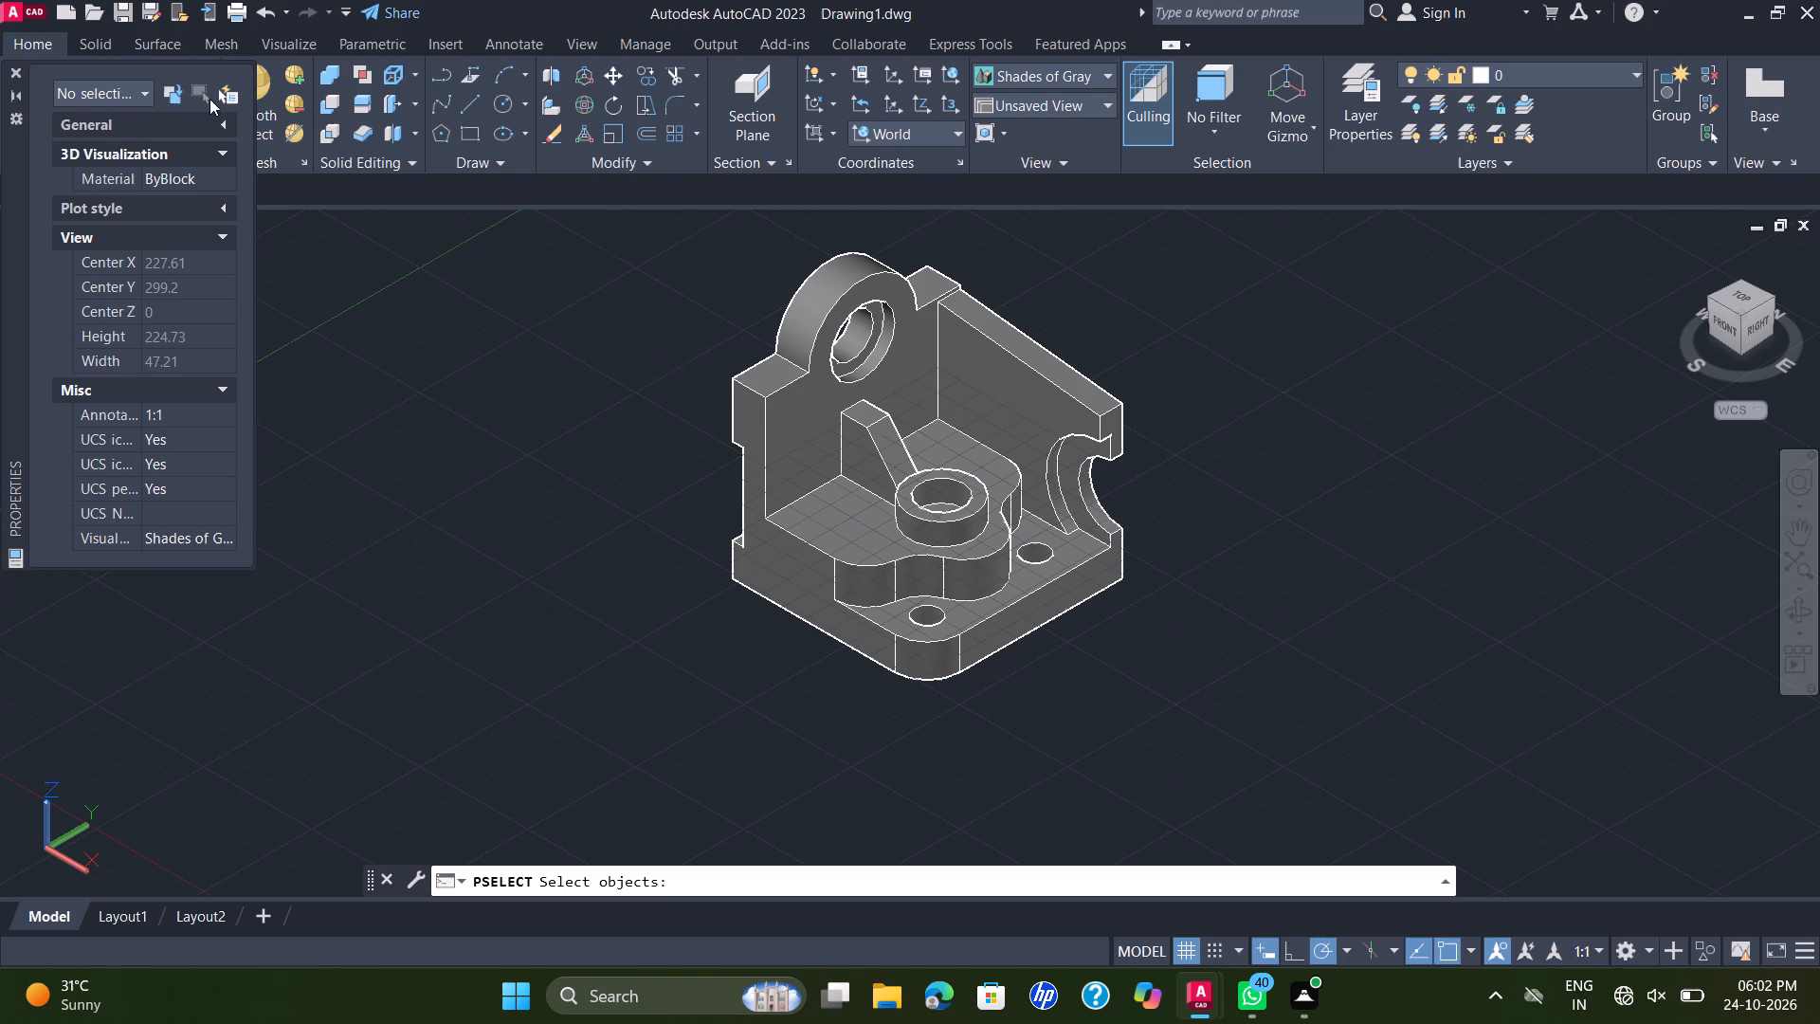
{"action": "left_click", "coordinate": [220, 155]}
{"action": "left_click", "coordinate": [219, 155]}
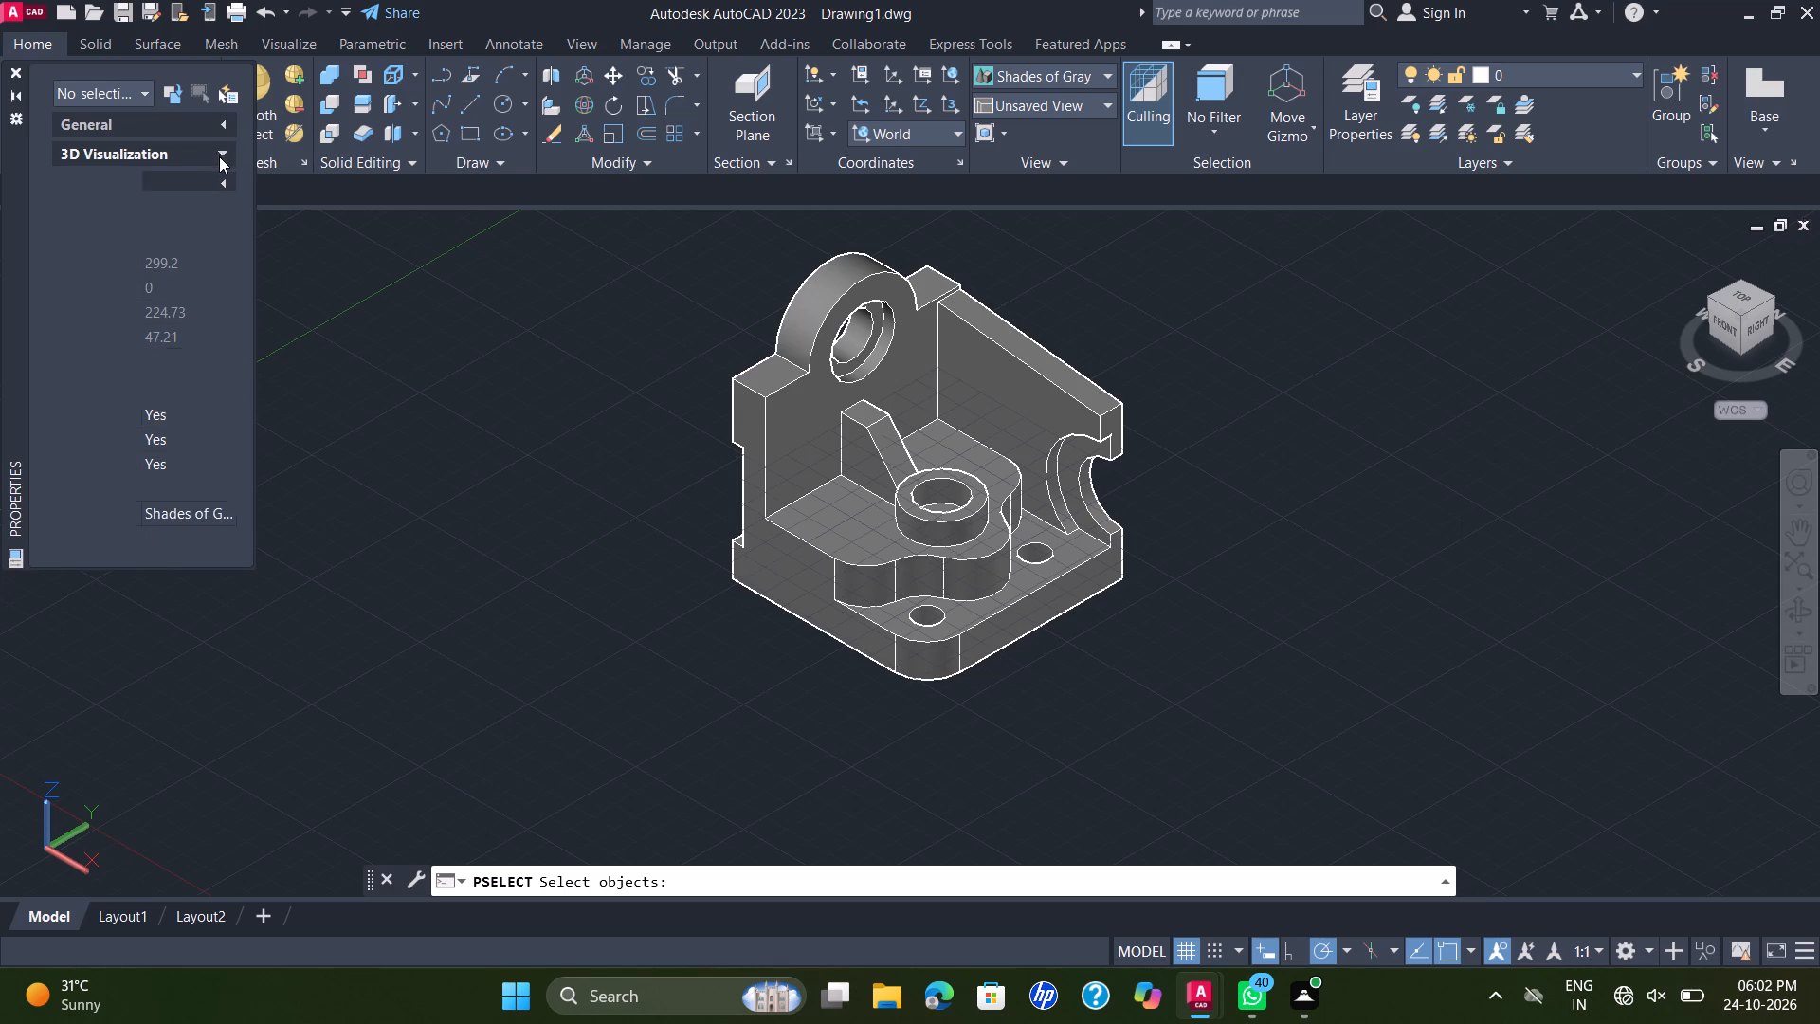
{"action": "double_click", "coordinate": [900, 381]}
{"action": "right_click", "coordinate": [612, 336]}
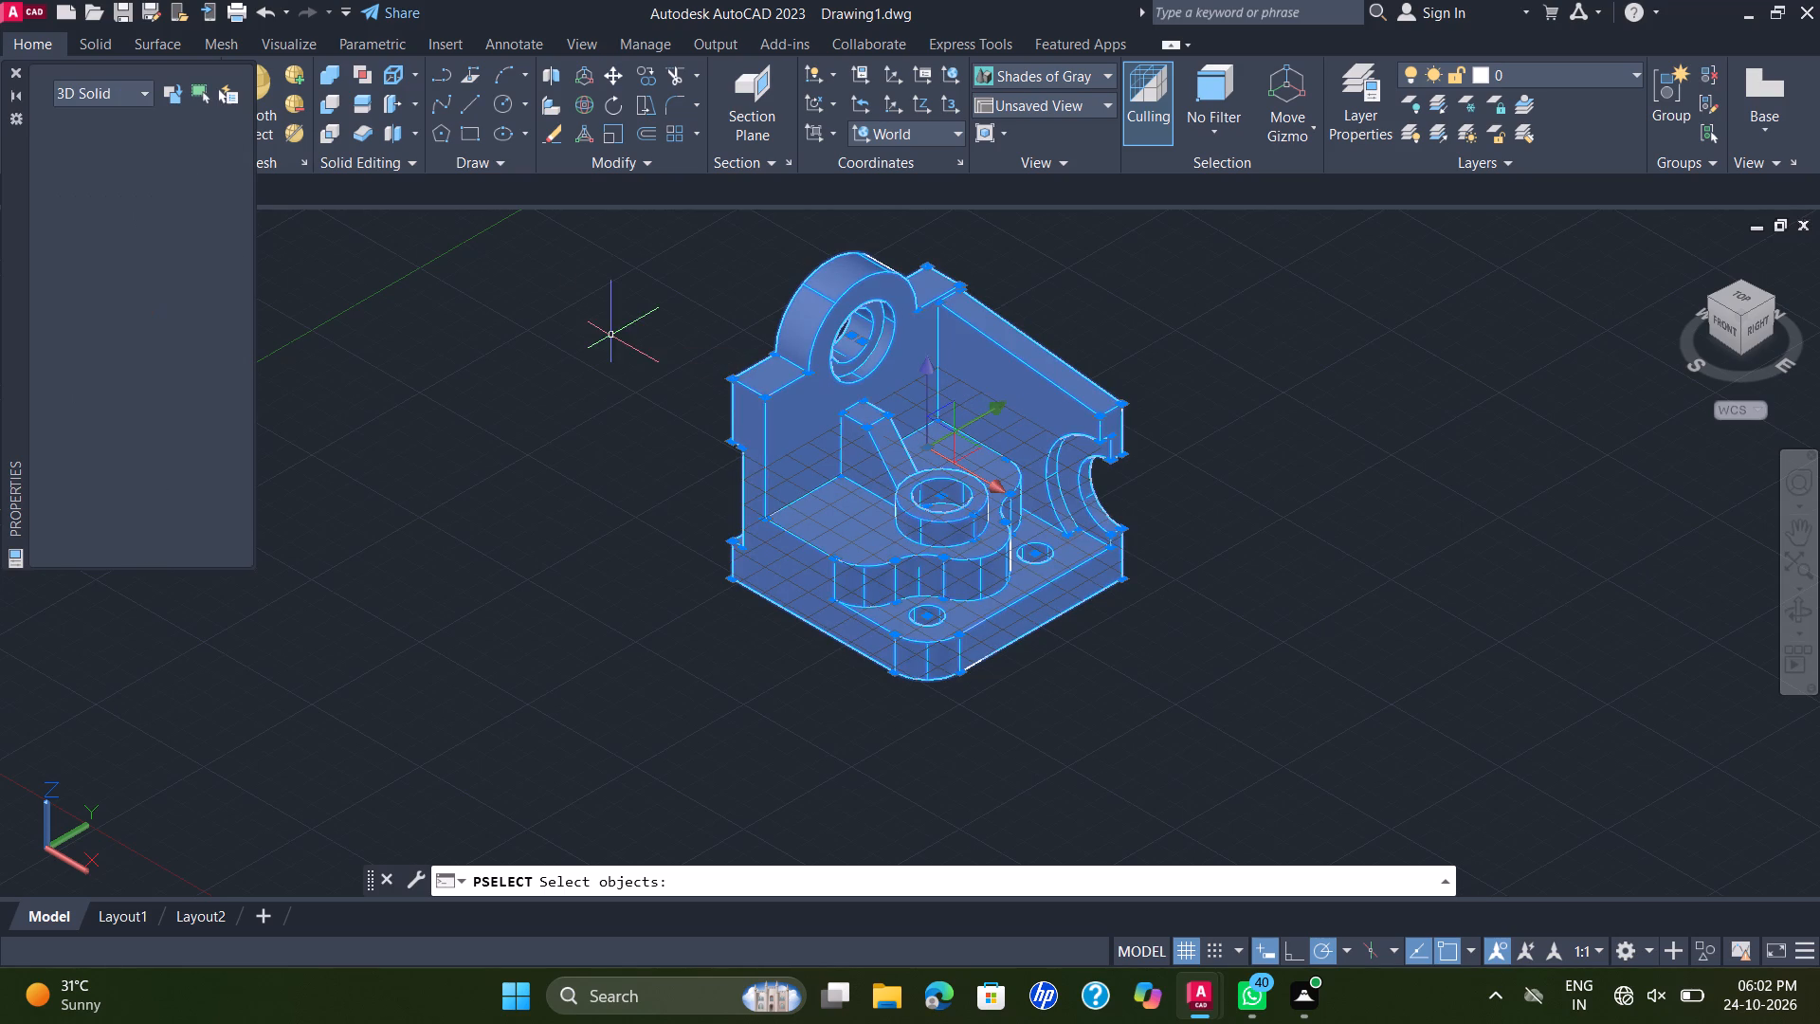
{"action": "left_click", "coordinate": [9, 74]}
Switch the visual style to Realistic and leave the bracket solid deselected.
{"action": "left_click", "coordinate": [164, 219]}
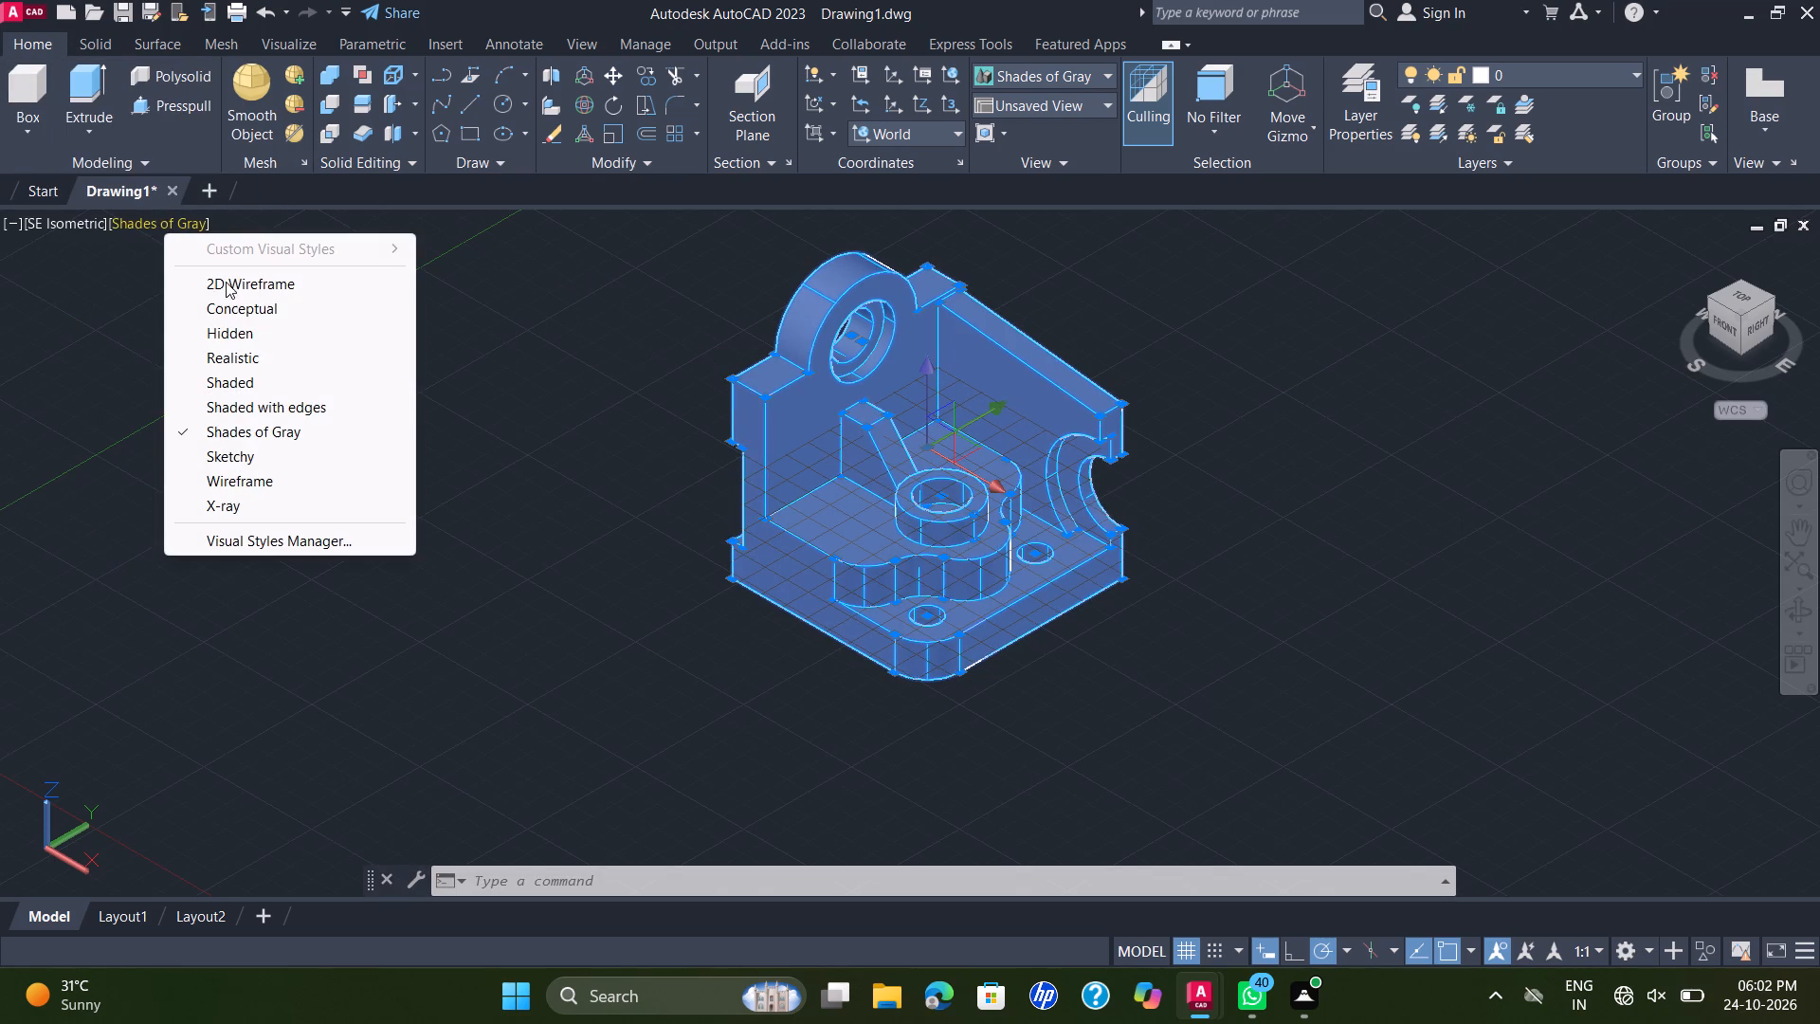
{"action": "left_click", "coordinate": [304, 361]}
{"action": "scroll", "coordinate": [1019, 423], "scroll_direction": "up", "scroll_amount": 2}
{"action": "scroll", "coordinate": [1033, 443], "scroll_direction": "down", "scroll_amount": 1}
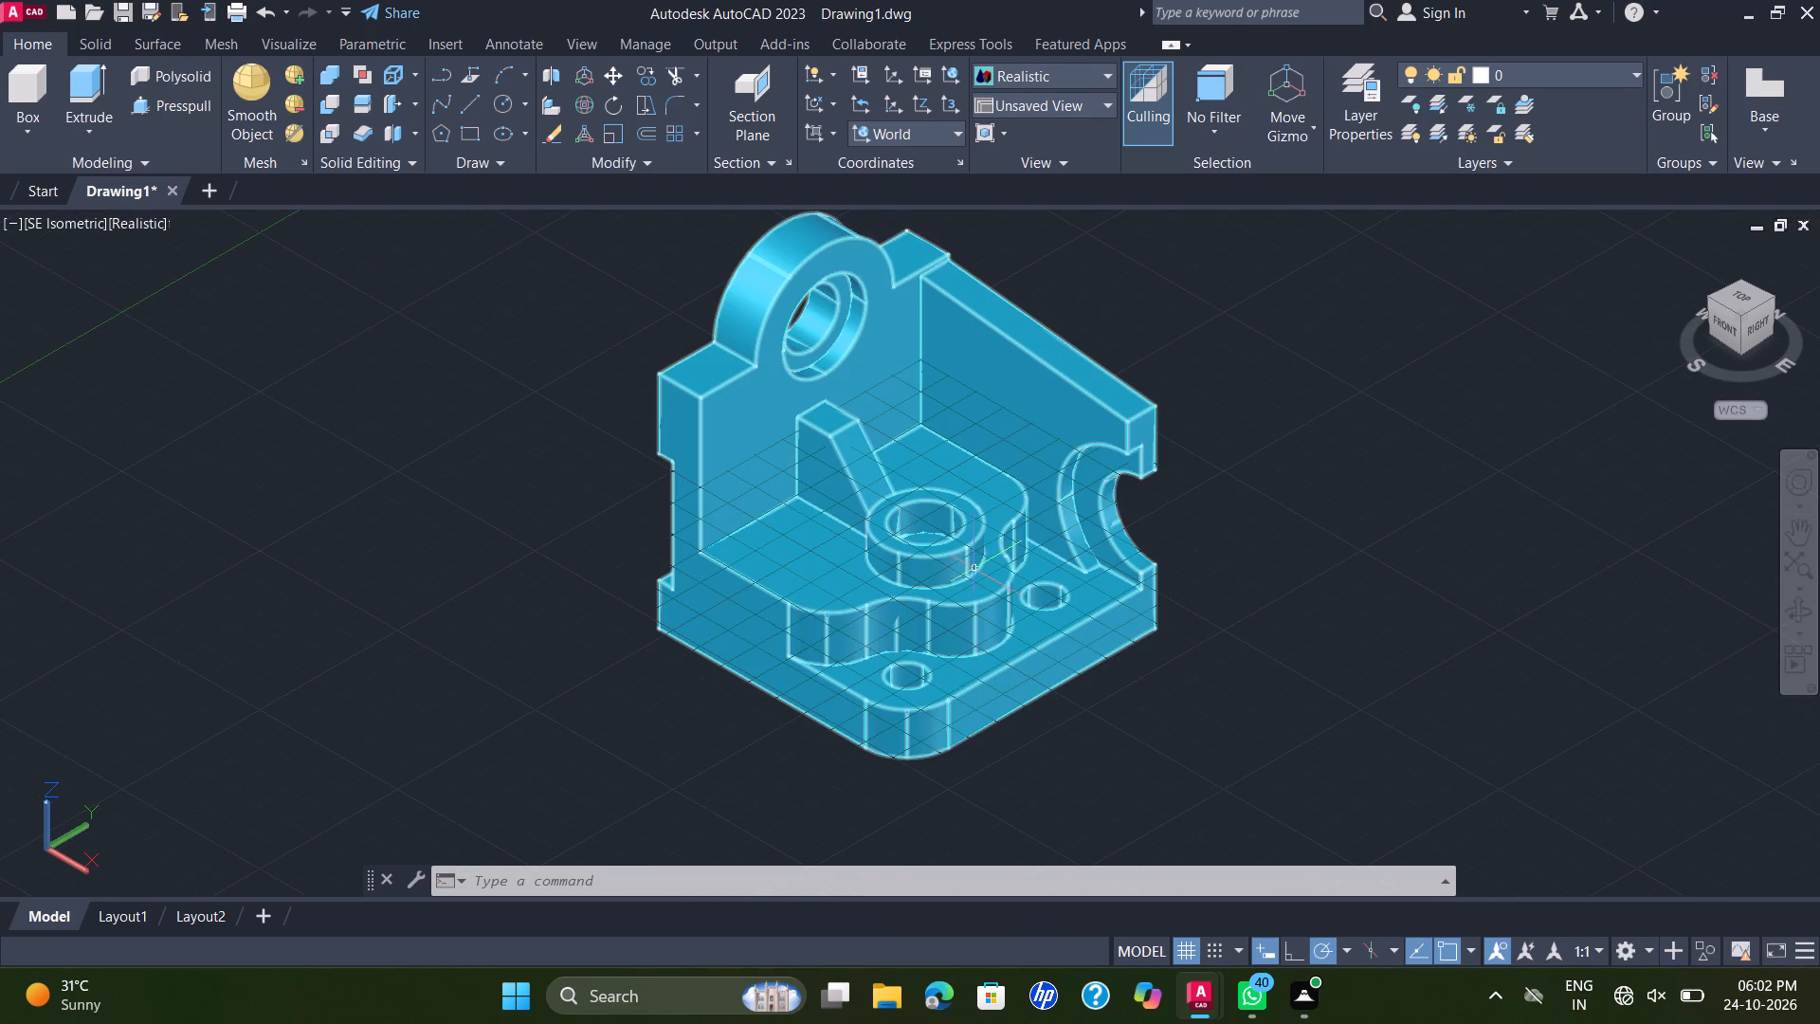
{"action": "left_click", "coordinate": [974, 568]}
{"action": "scroll", "coordinate": [1030, 510], "scroll_direction": "up", "scroll_amount": 2}
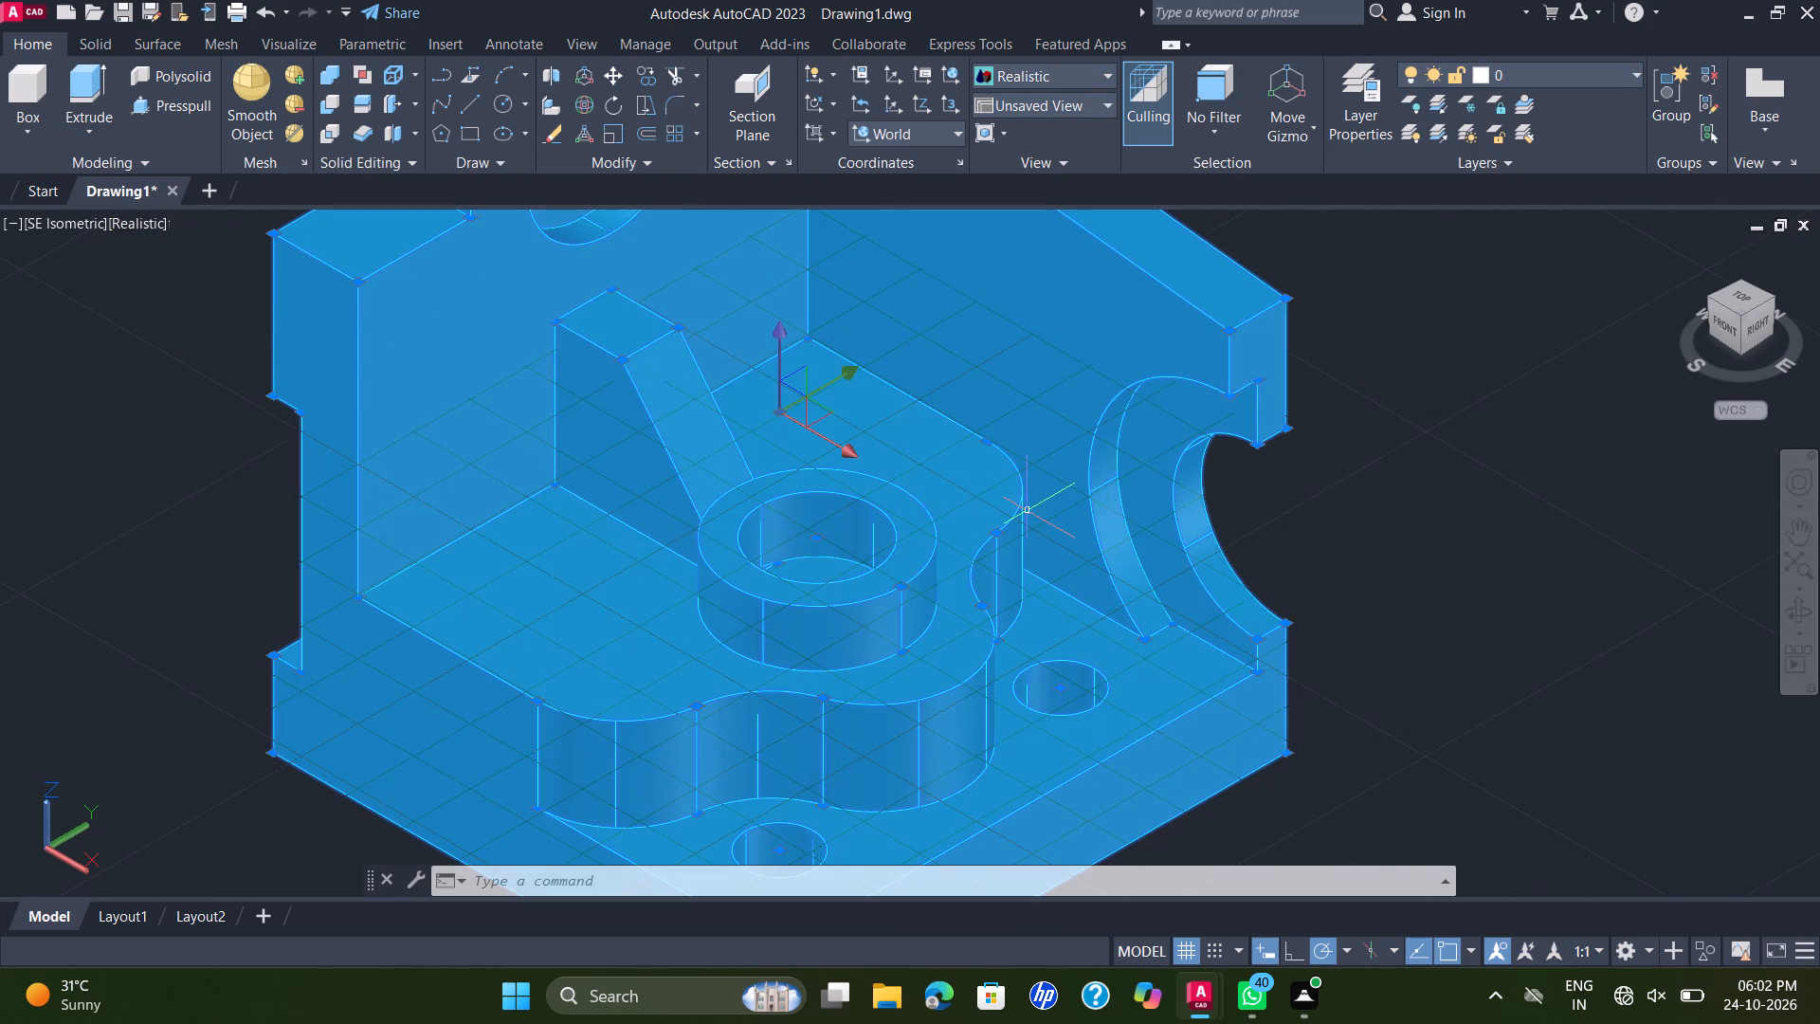
{"action": "scroll", "coordinate": [1028, 511], "scroll_direction": "down", "scroll_amount": 2}
{"action": "key", "text": "Escape"}
{"action": "key", "text": "Escape"}
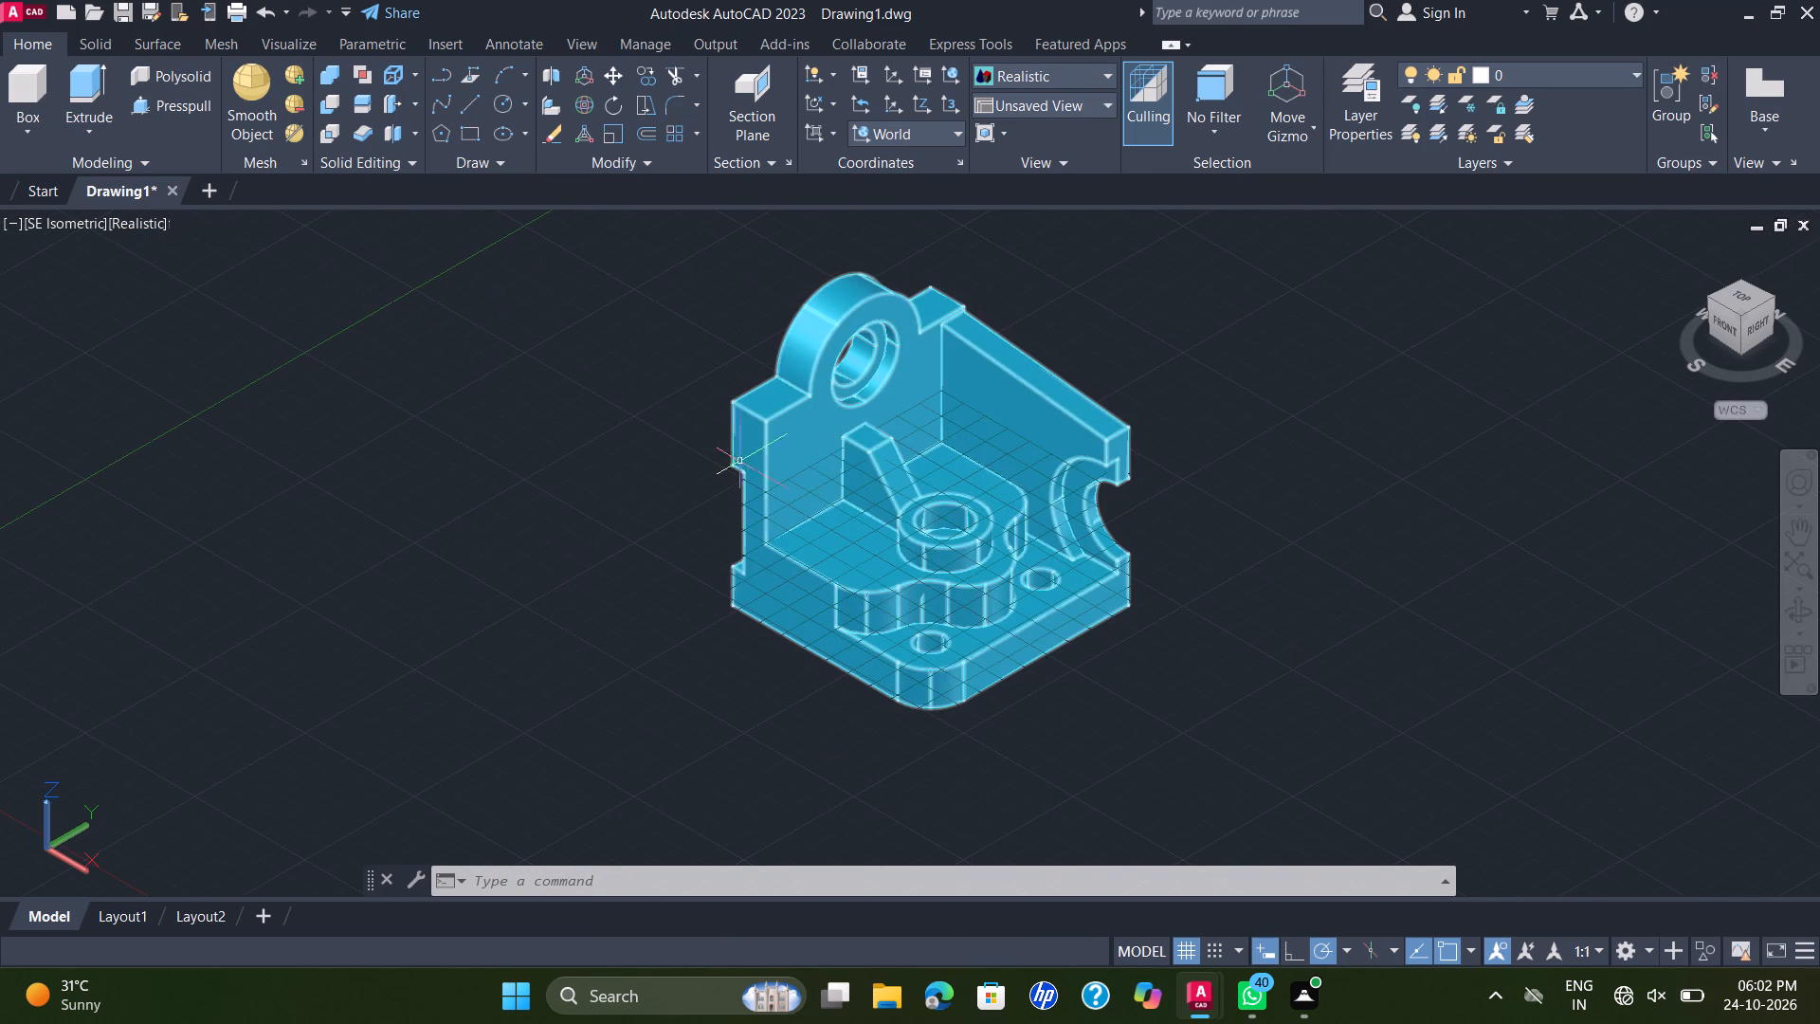
Switch the visual style to Shades of Gray.
{"action": "key", "text": "Escape"}
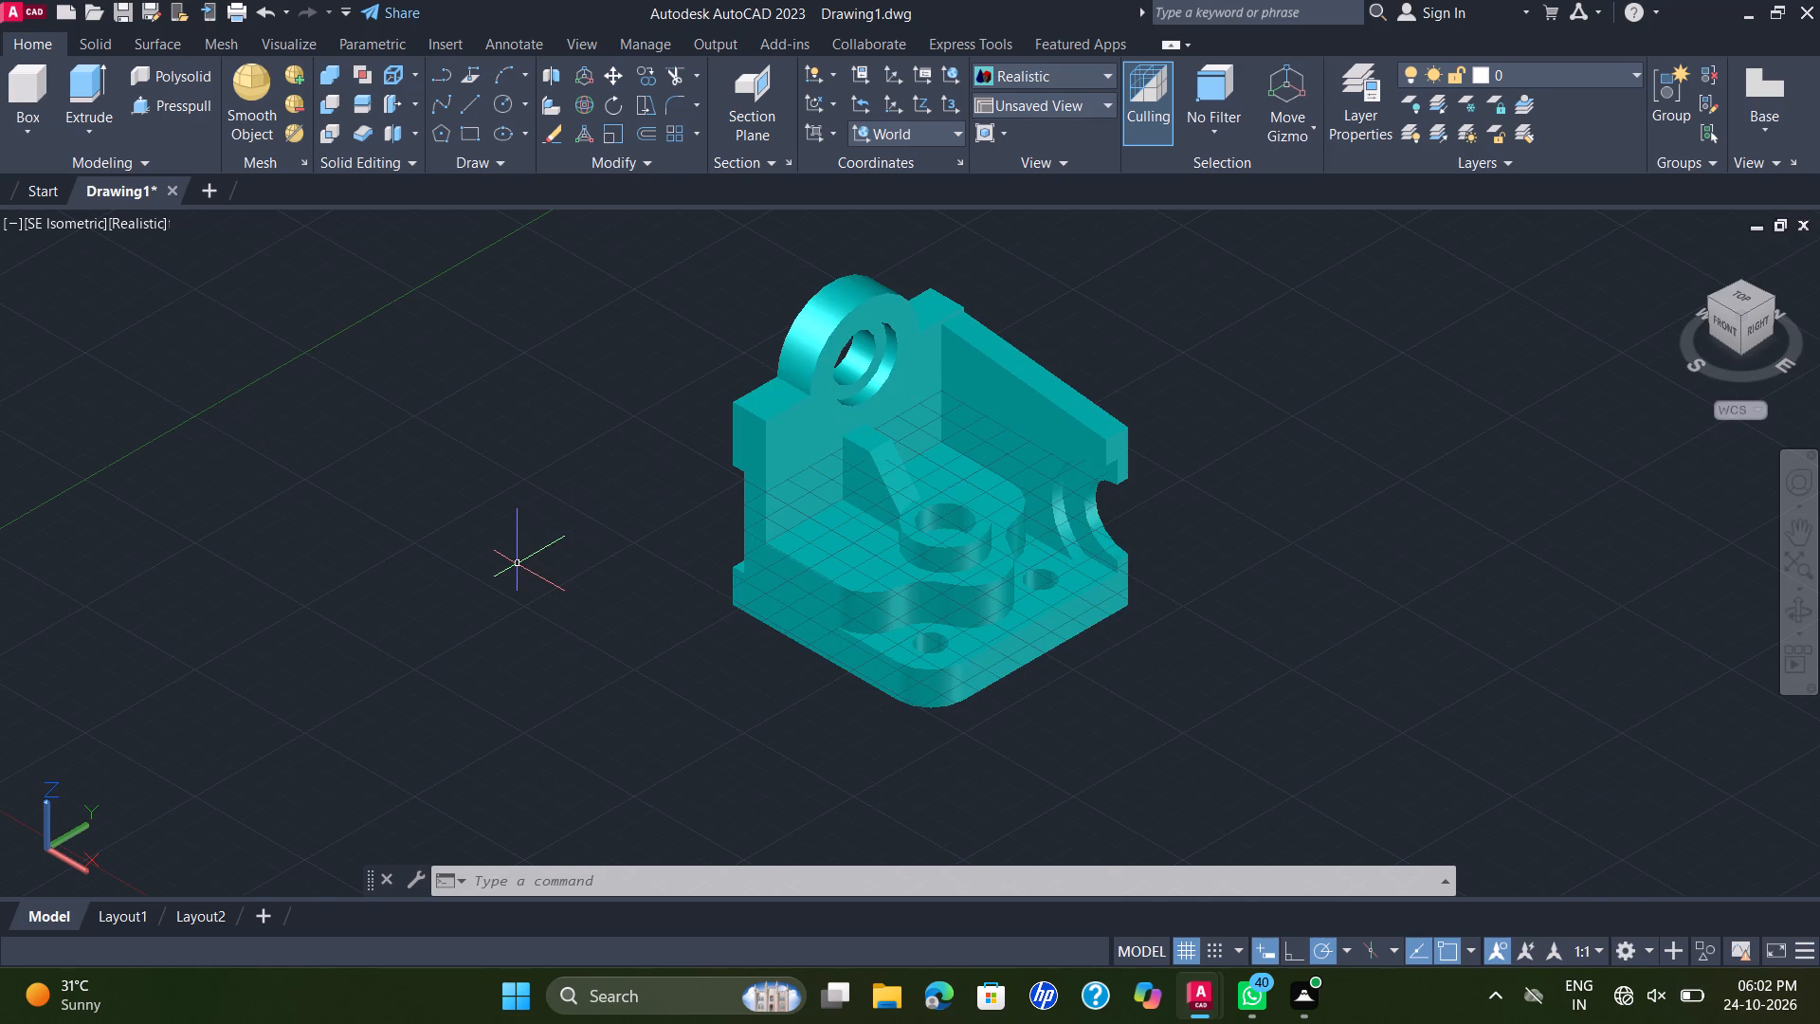
{"action": "left_click", "coordinate": [125, 226]}
{"action": "left_click", "coordinate": [265, 431]}
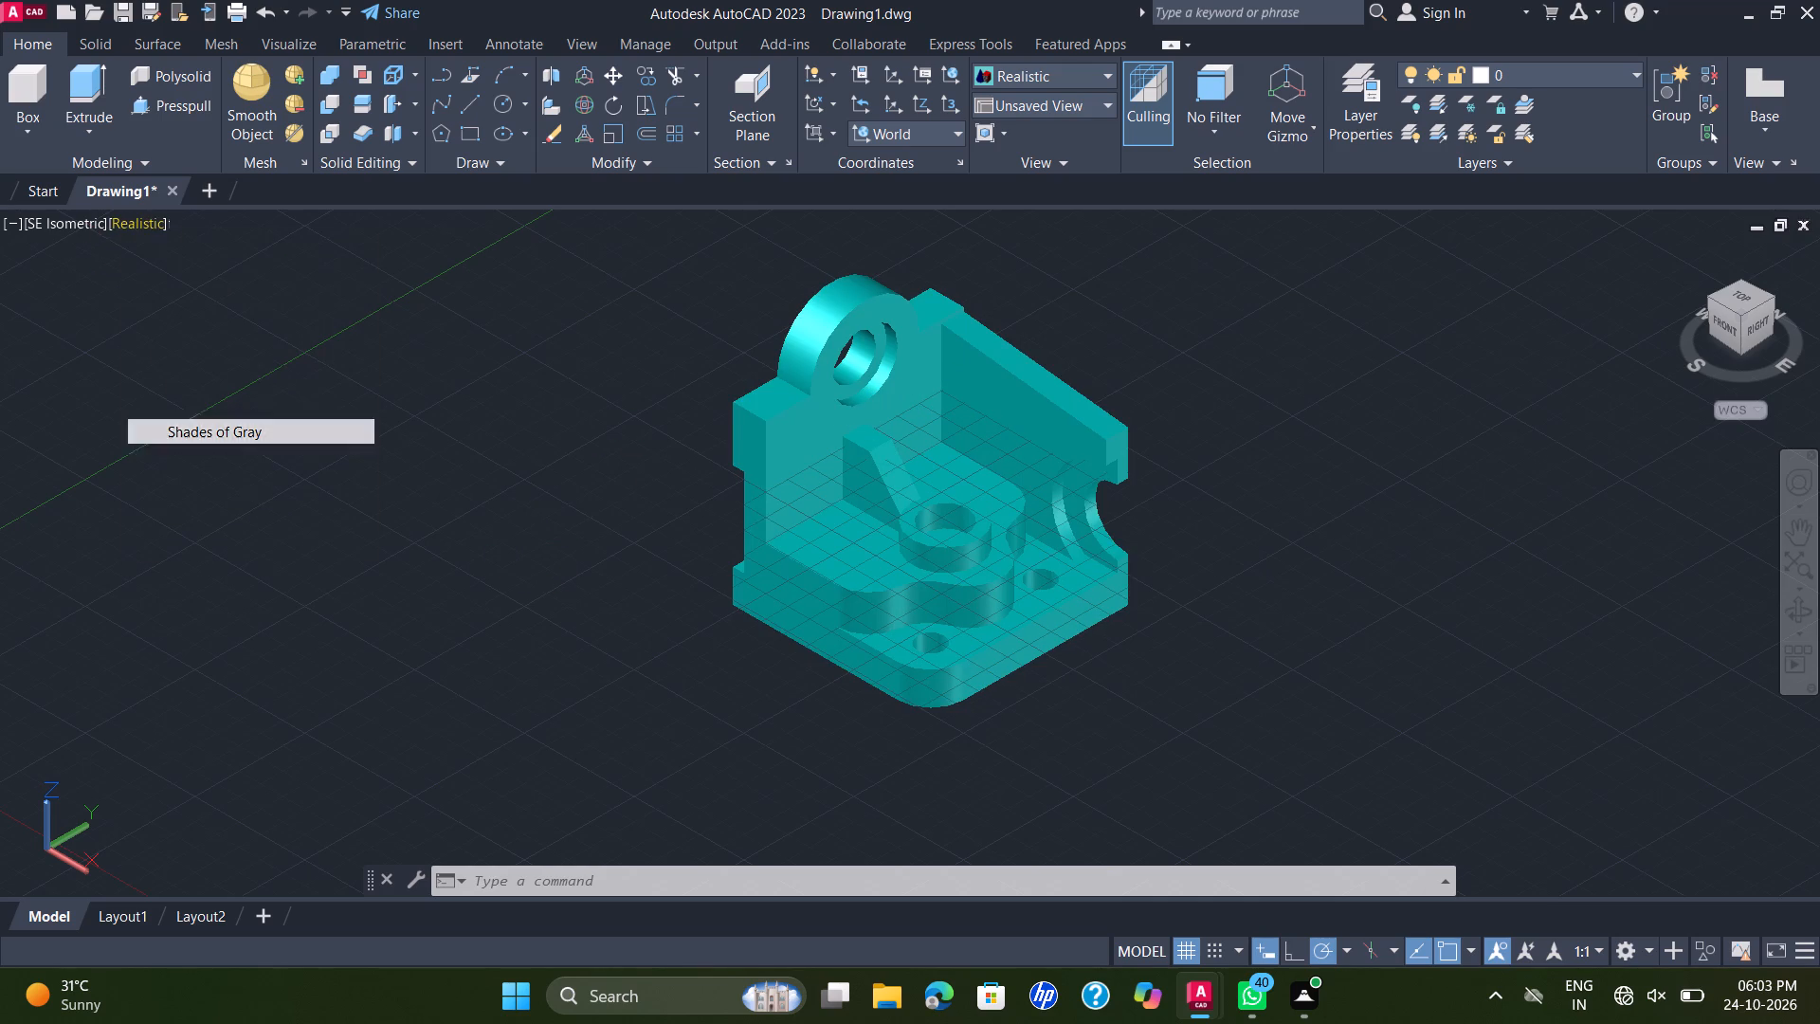
{"action": "middle_click_drag", "start_coordinate": [1044, 474], "coordinate": [967, 478]}
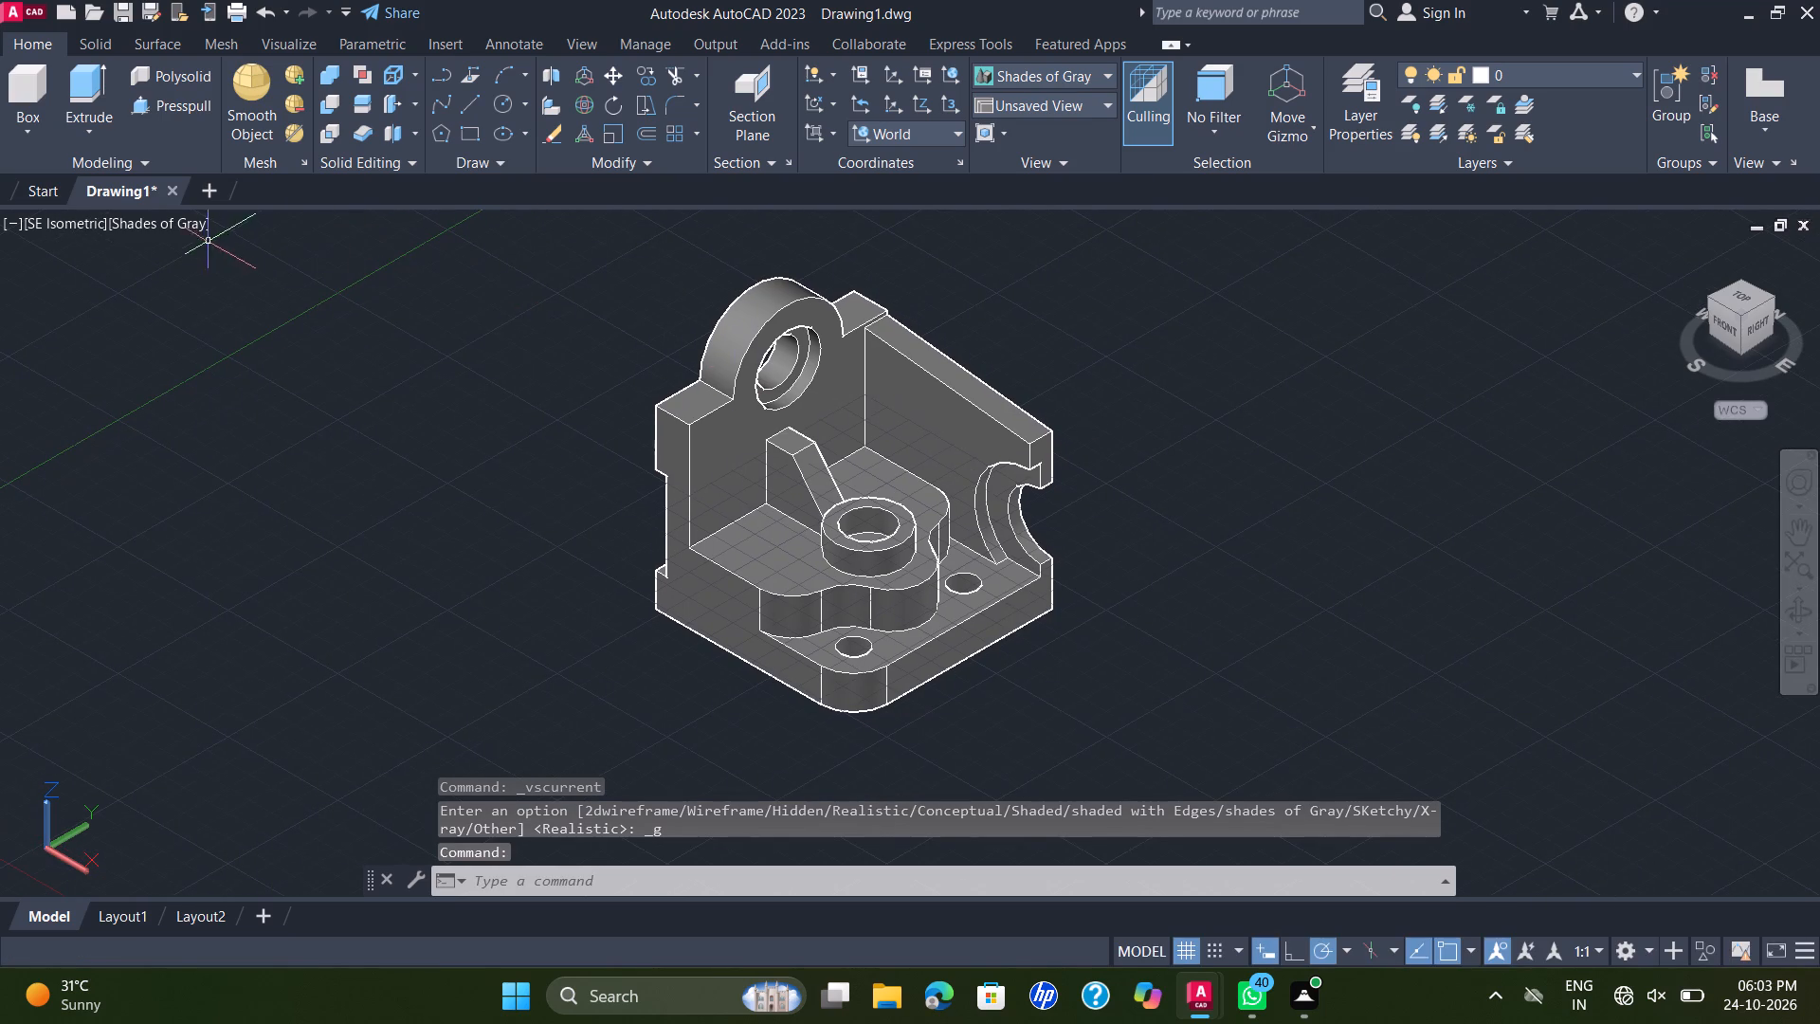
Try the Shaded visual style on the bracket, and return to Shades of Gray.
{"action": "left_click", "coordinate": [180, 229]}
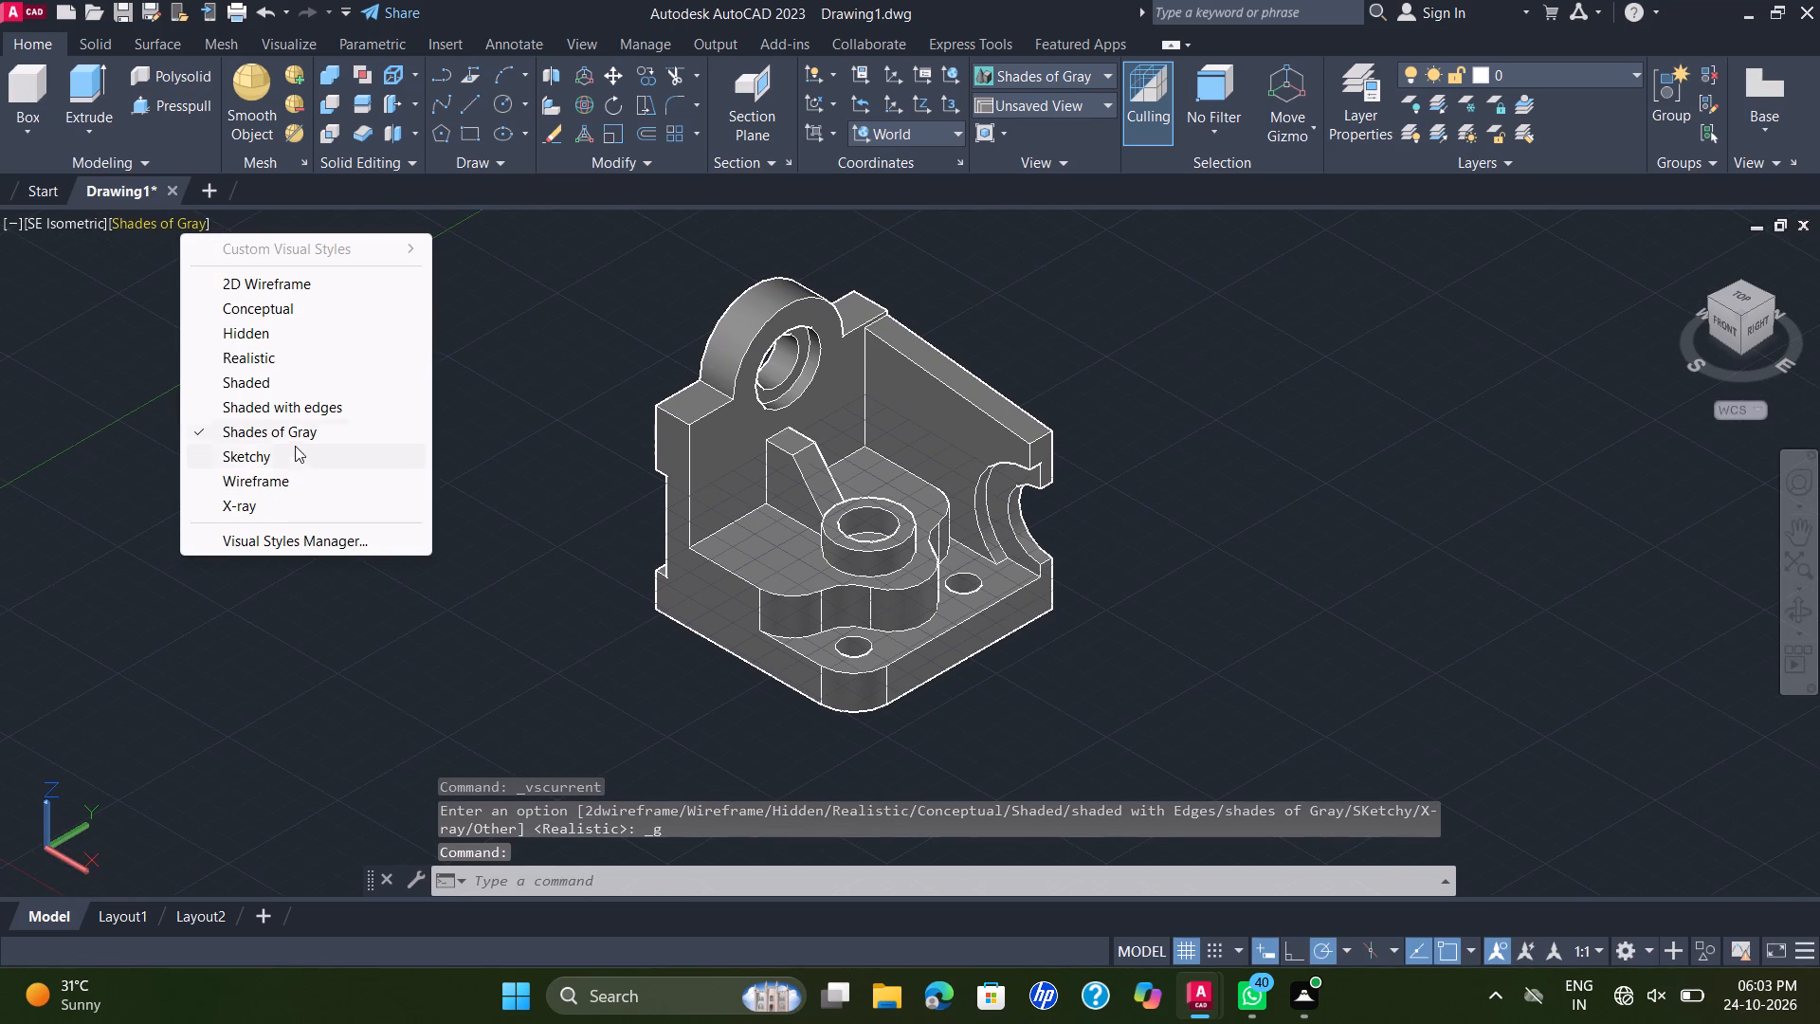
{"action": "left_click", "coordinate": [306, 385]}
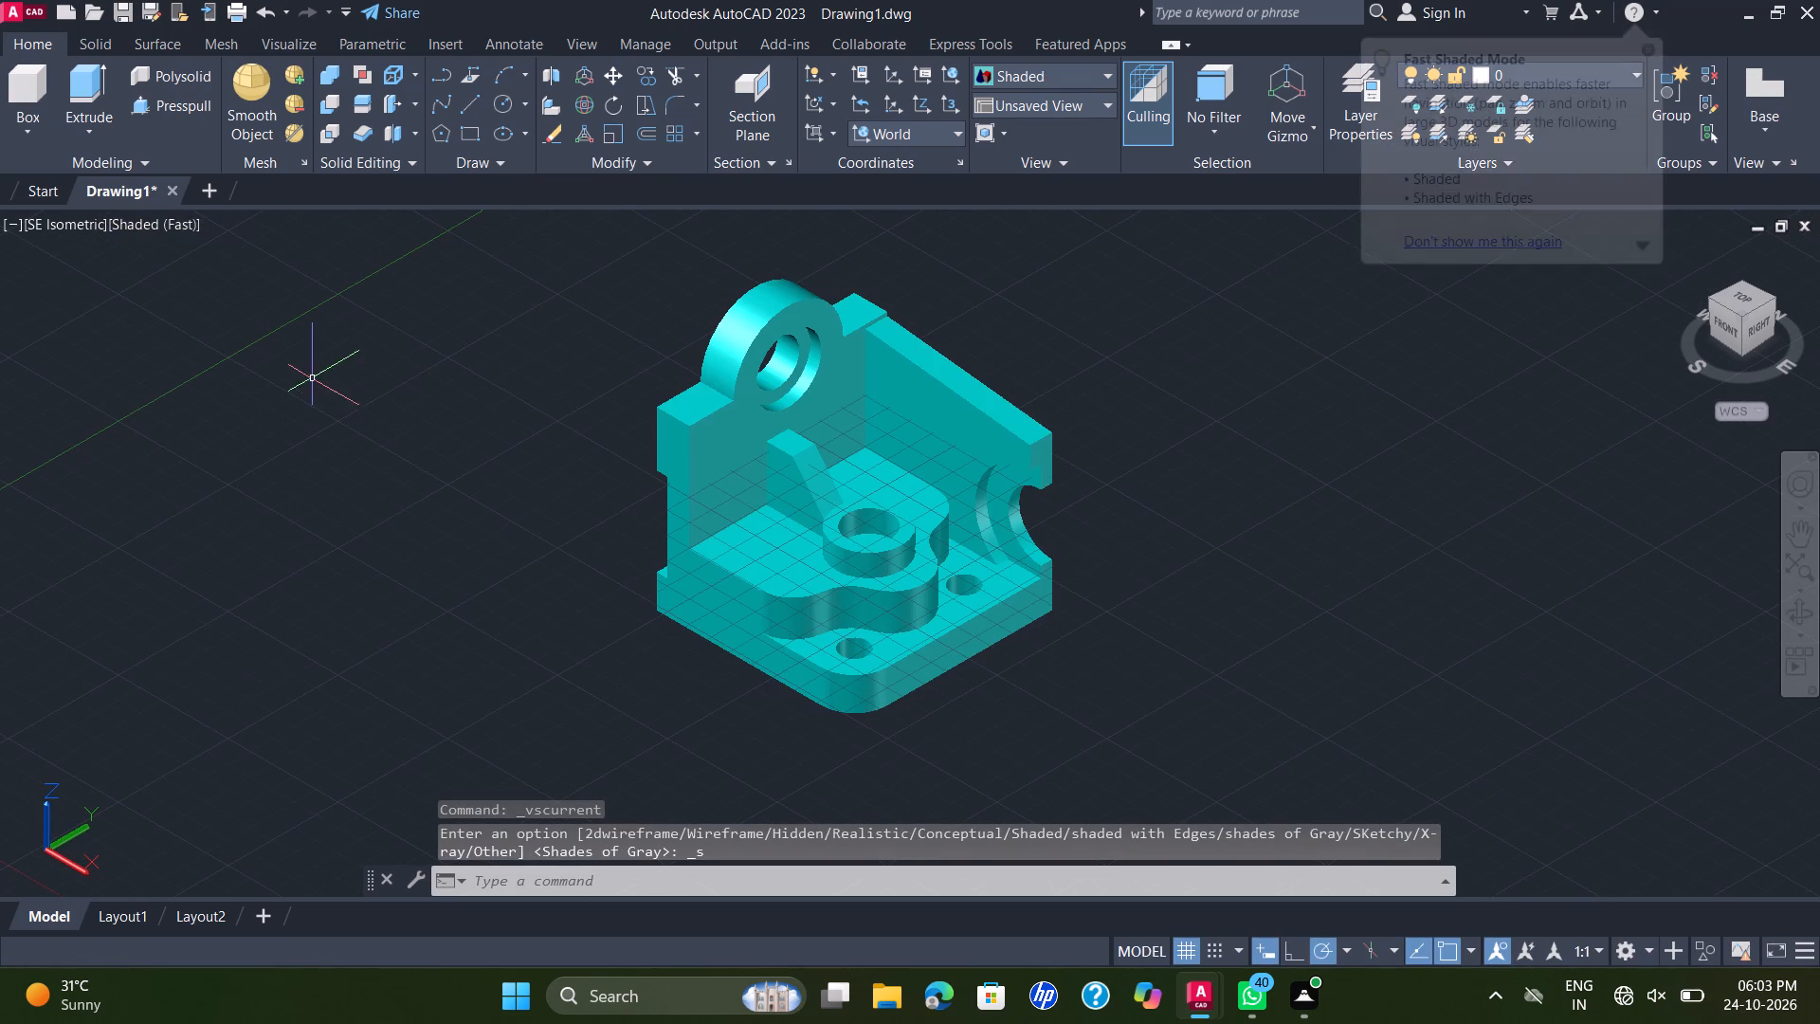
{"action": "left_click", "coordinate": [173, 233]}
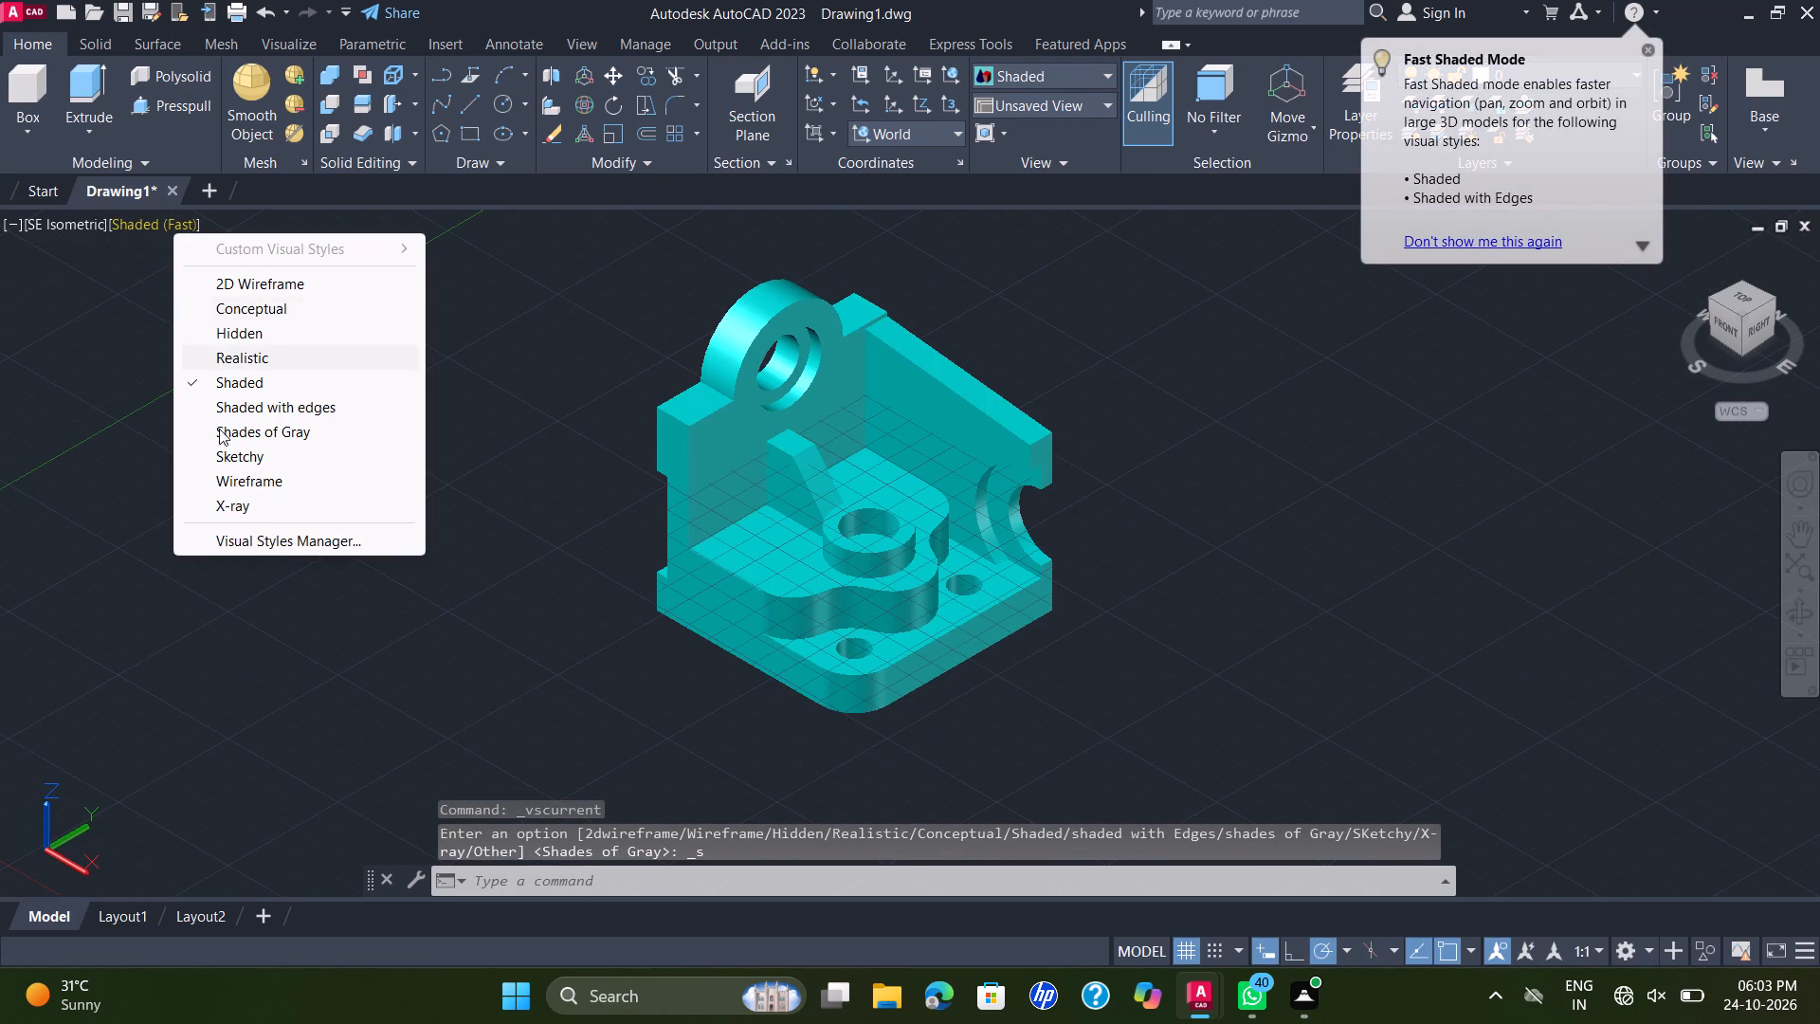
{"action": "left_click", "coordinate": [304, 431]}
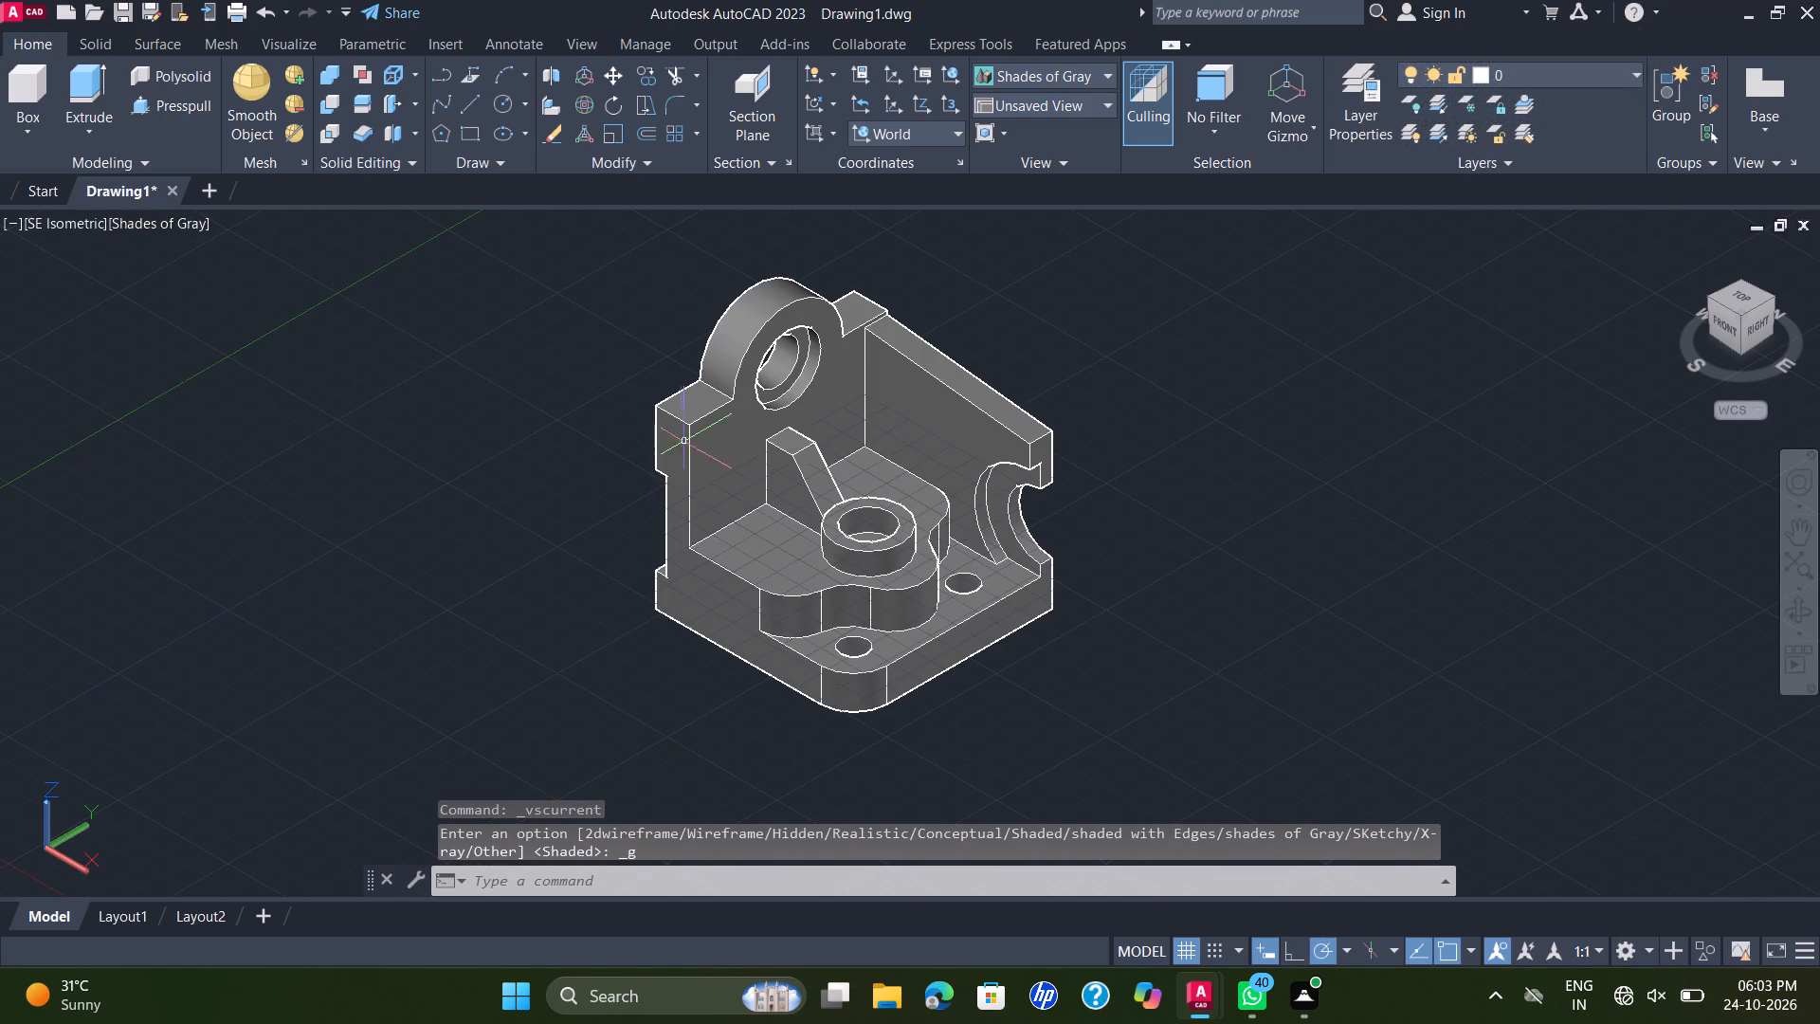
Draw three connected lines around the small step face where the lug wall's top meets the sloped side wall.
{"action": "scroll", "coordinate": [810, 423], "scroll_direction": "down", "scroll_amount": 1}
{"action": "scroll", "coordinate": [837, 370], "scroll_direction": "up", "scroll_amount": 2}
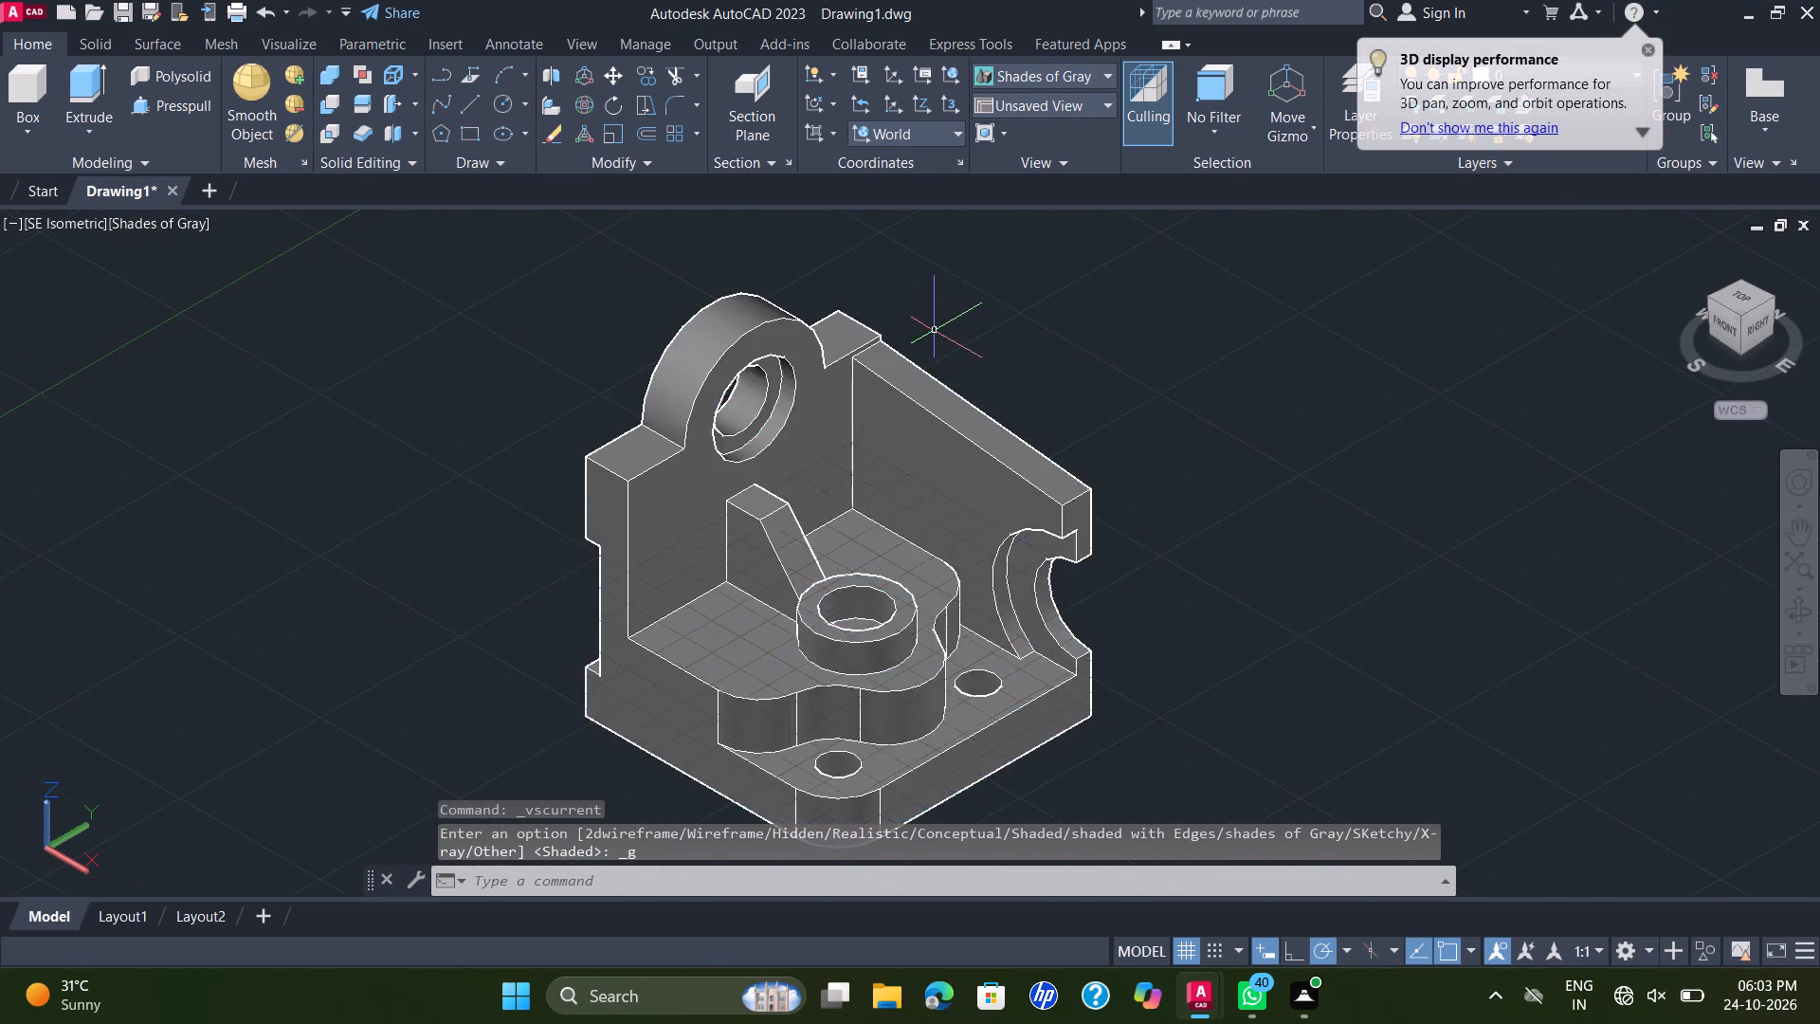
{"action": "scroll", "coordinate": [935, 331], "scroll_direction": "up", "scroll_amount": 1}
{"action": "middle_click_drag", "start_coordinate": [933, 329], "coordinate": [893, 341]}
{"action": "scroll", "coordinate": [865, 332], "scroll_direction": "up", "scroll_amount": 1}
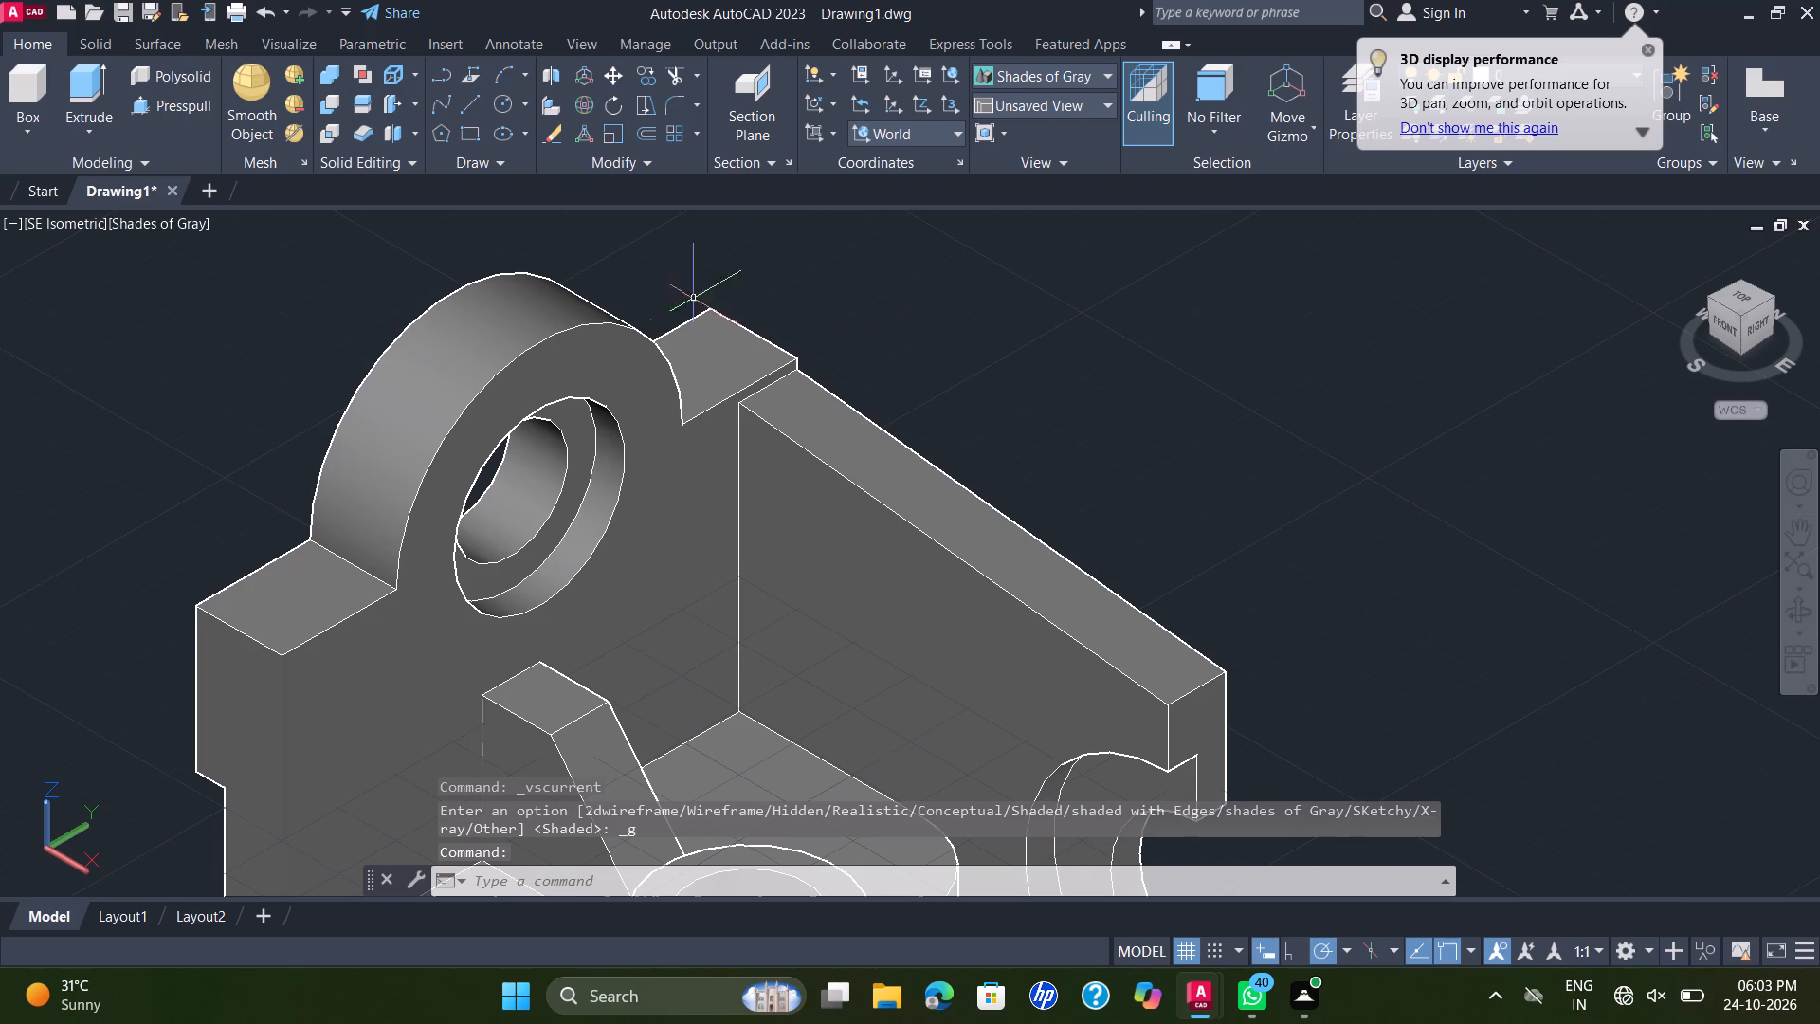
{"action": "scroll", "coordinate": [134, 48], "scroll_direction": "up", "scroll_amount": 1}
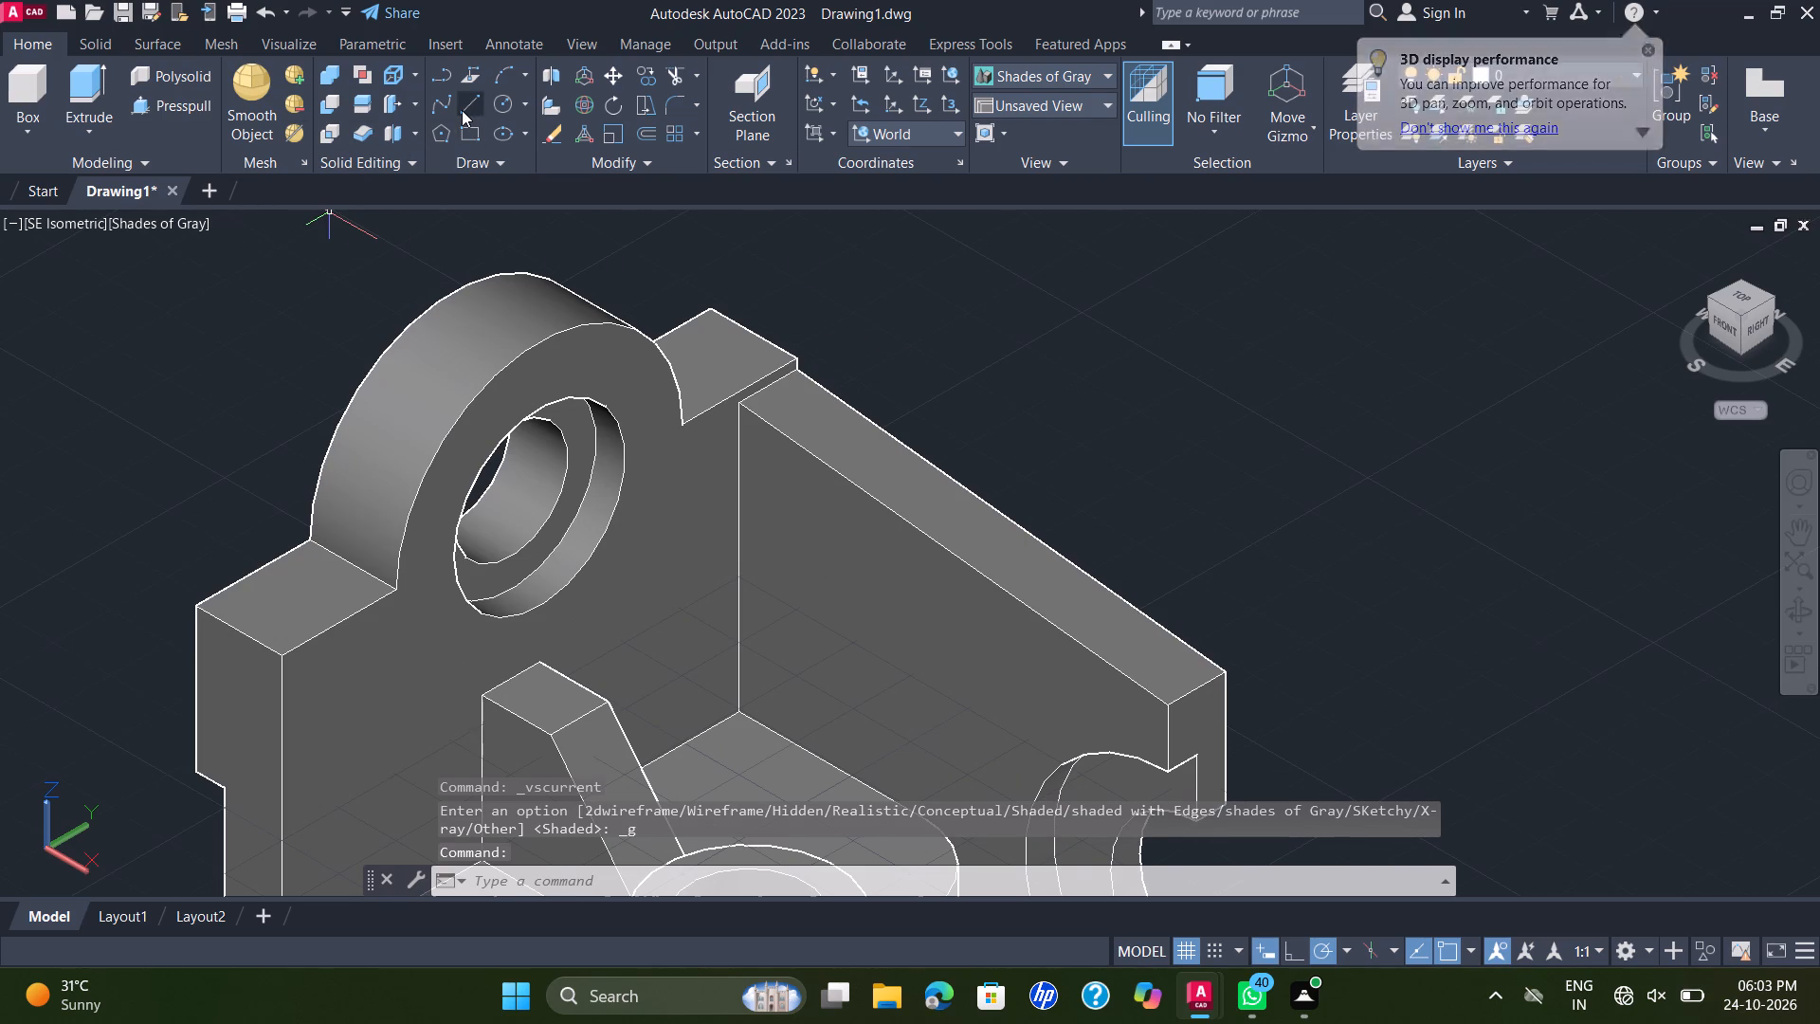
{"action": "left_click", "coordinate": [457, 111]}
{"action": "scroll", "coordinate": [708, 315], "scroll_direction": "up", "scroll_amount": 2}
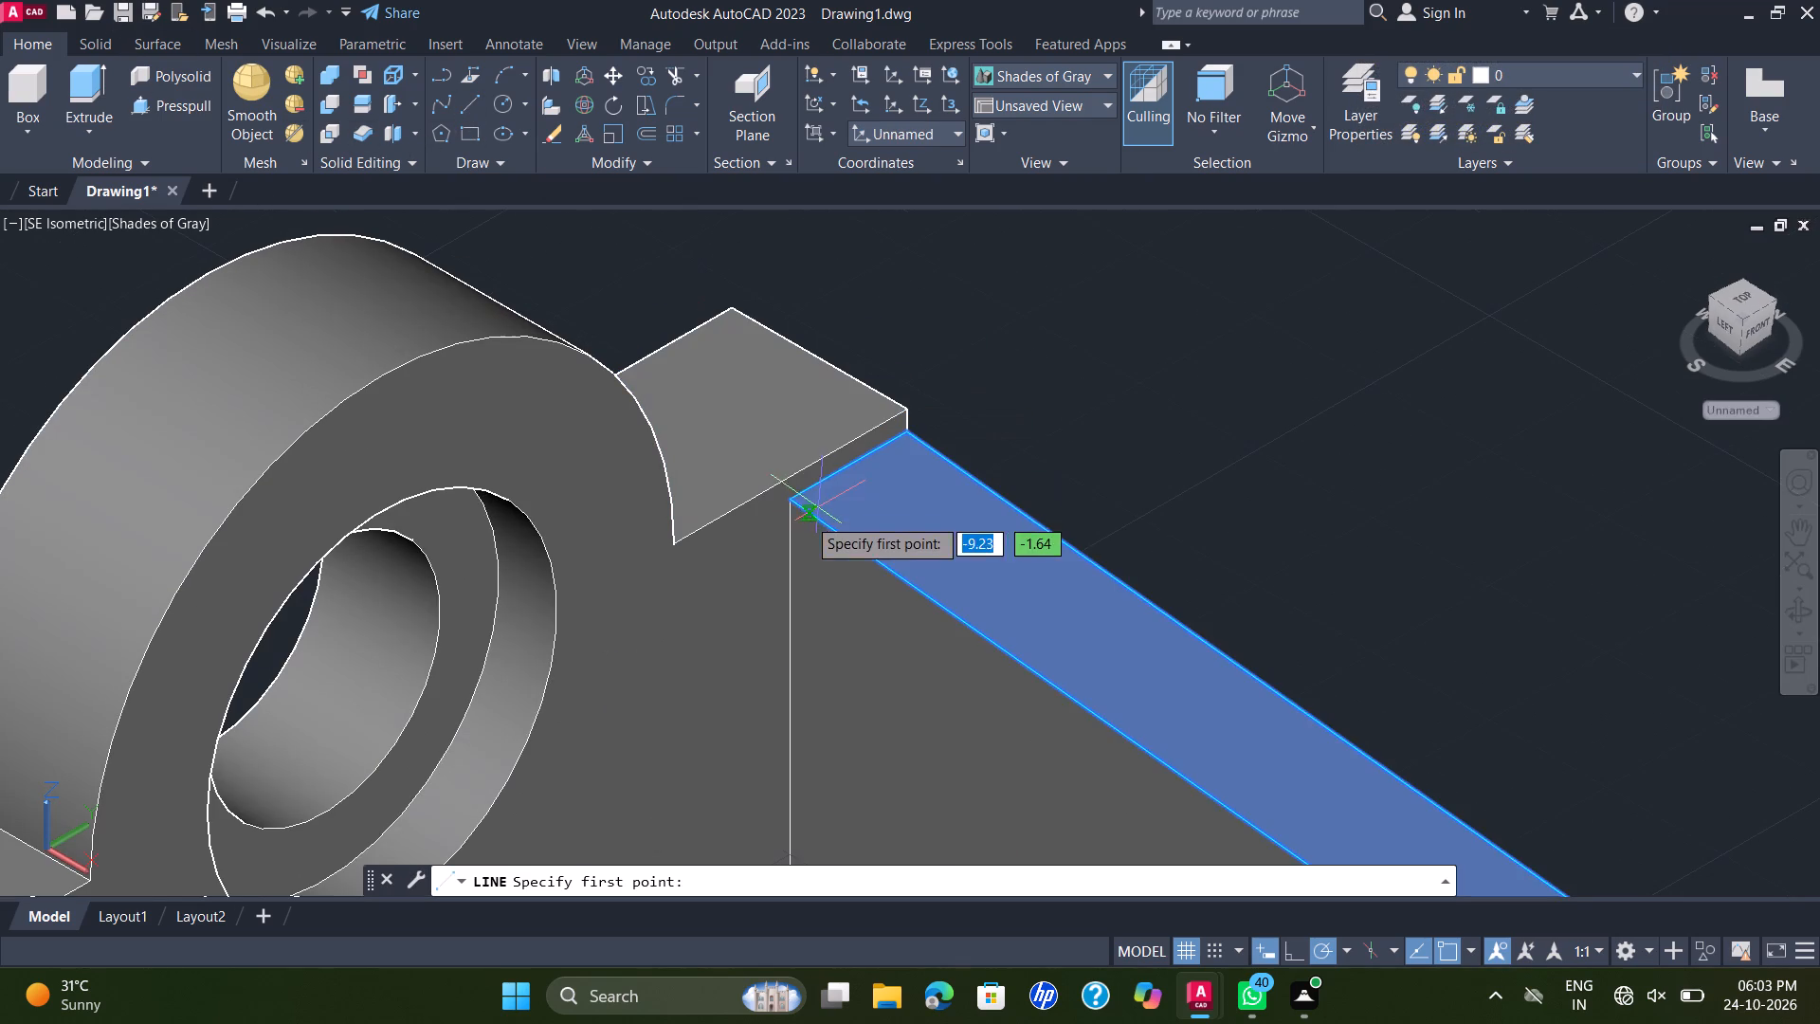
{"action": "left_click", "coordinate": [796, 502]}
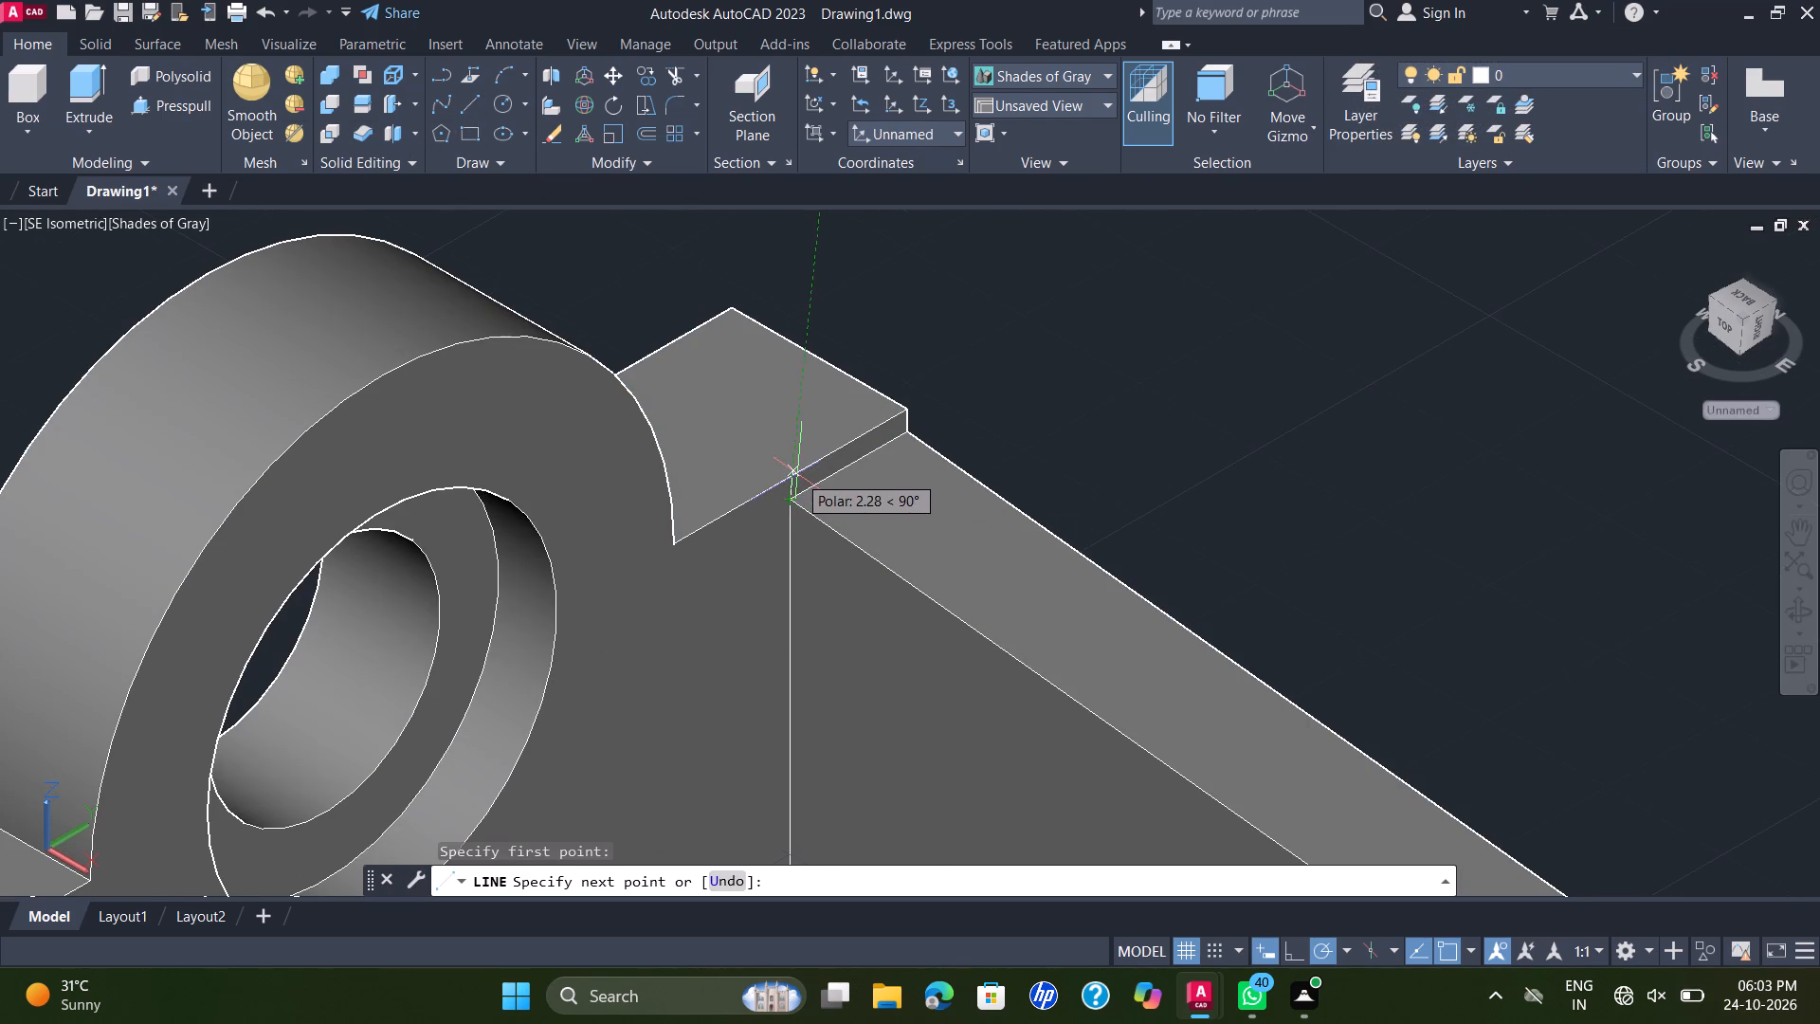
{"action": "left_click", "coordinate": [784, 482]}
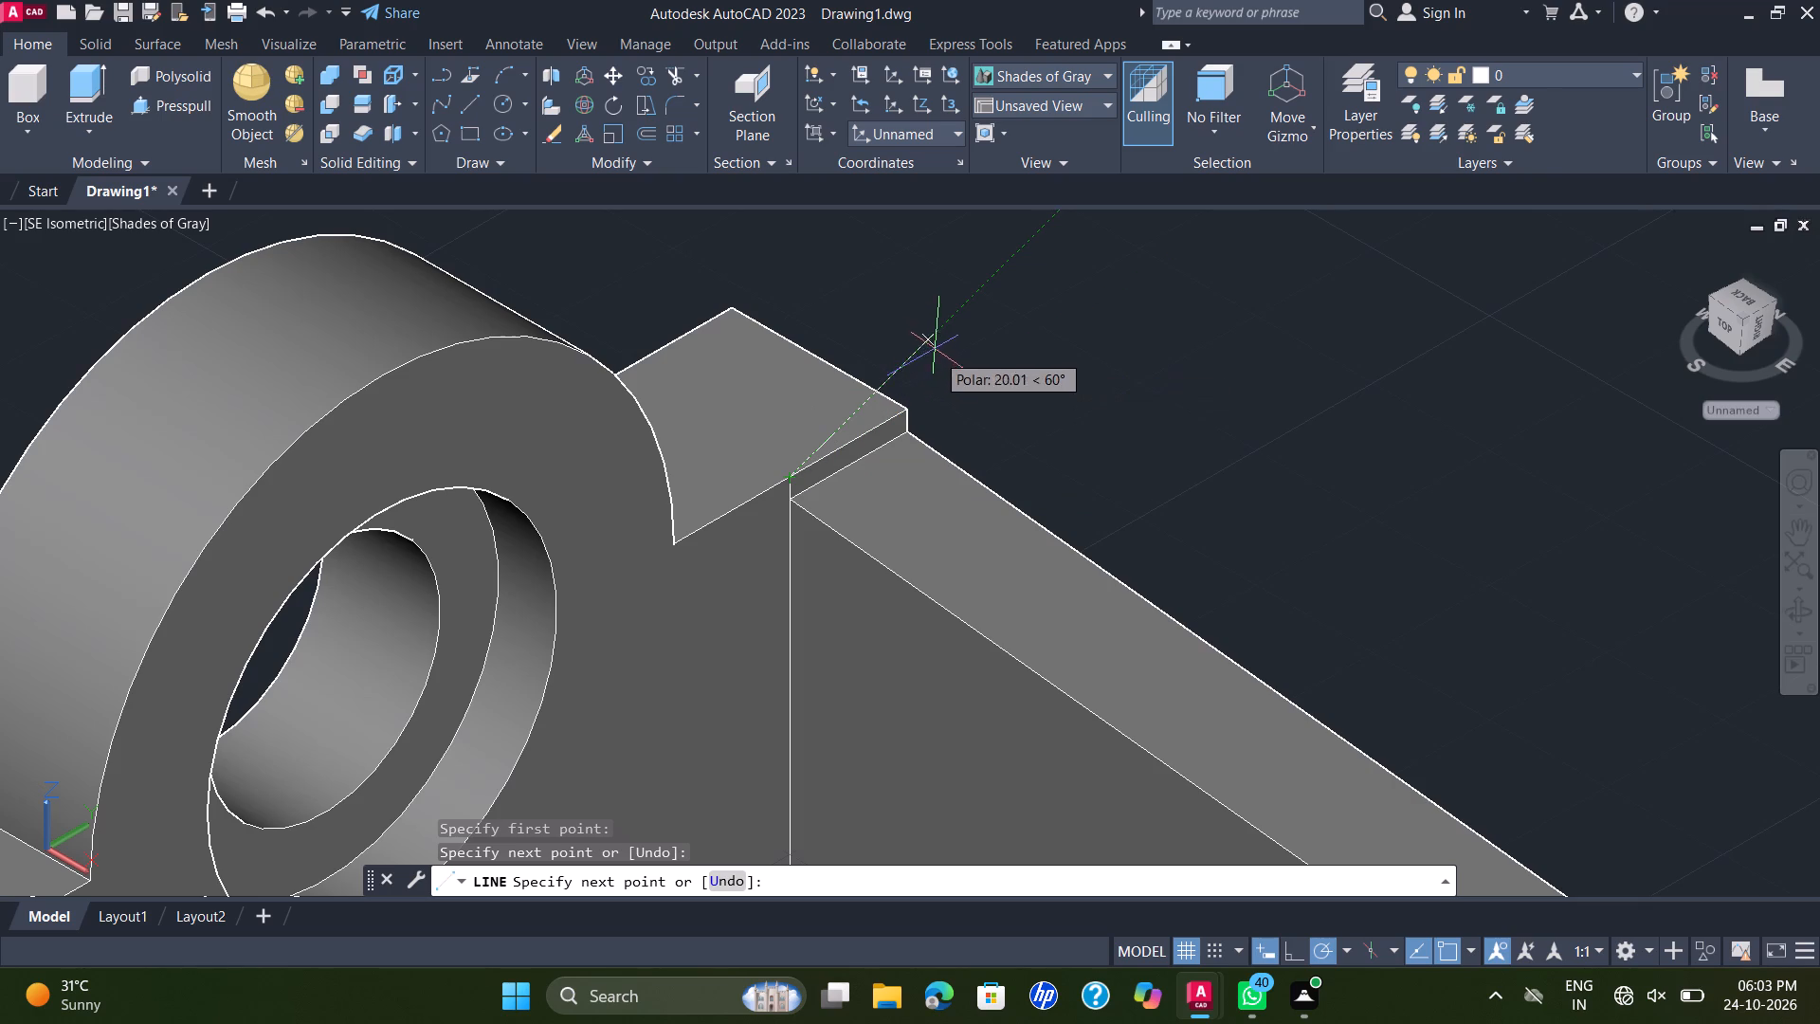
{"action": "left_click", "coordinate": [903, 411]}
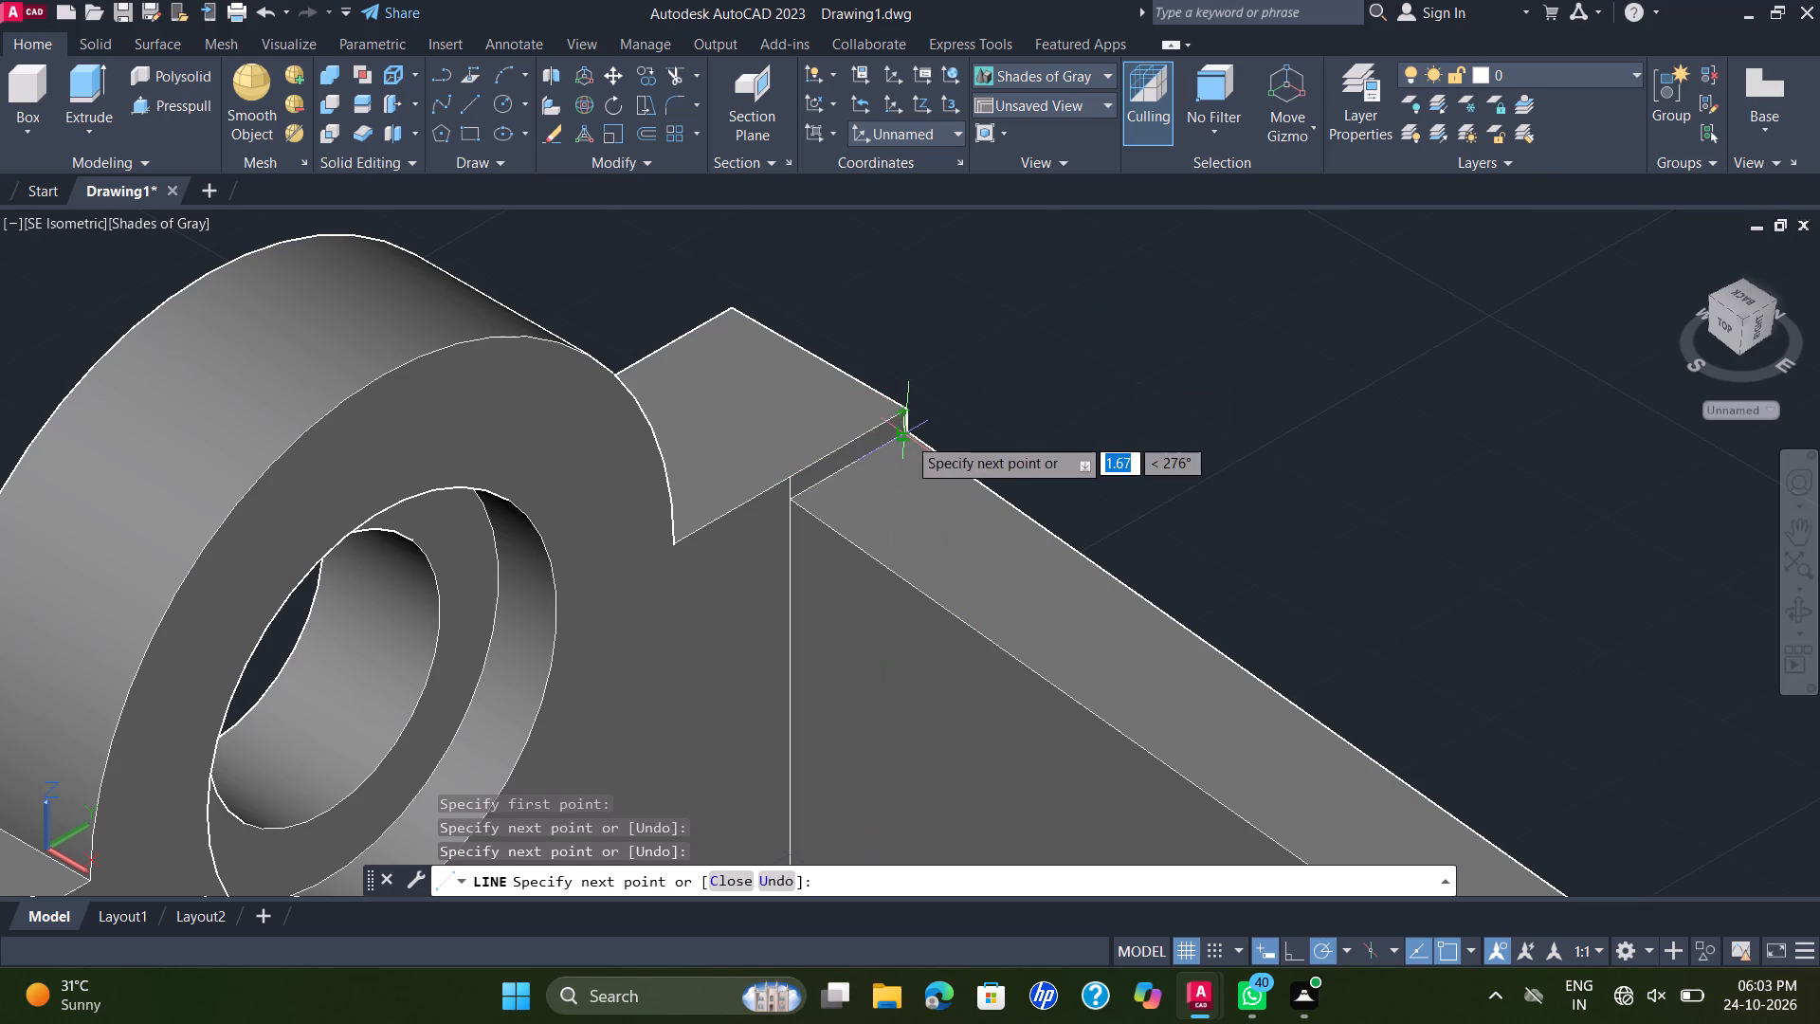
{"action": "left_click", "coordinate": [907, 436]}
{"action": "key", "text": "Escape"}
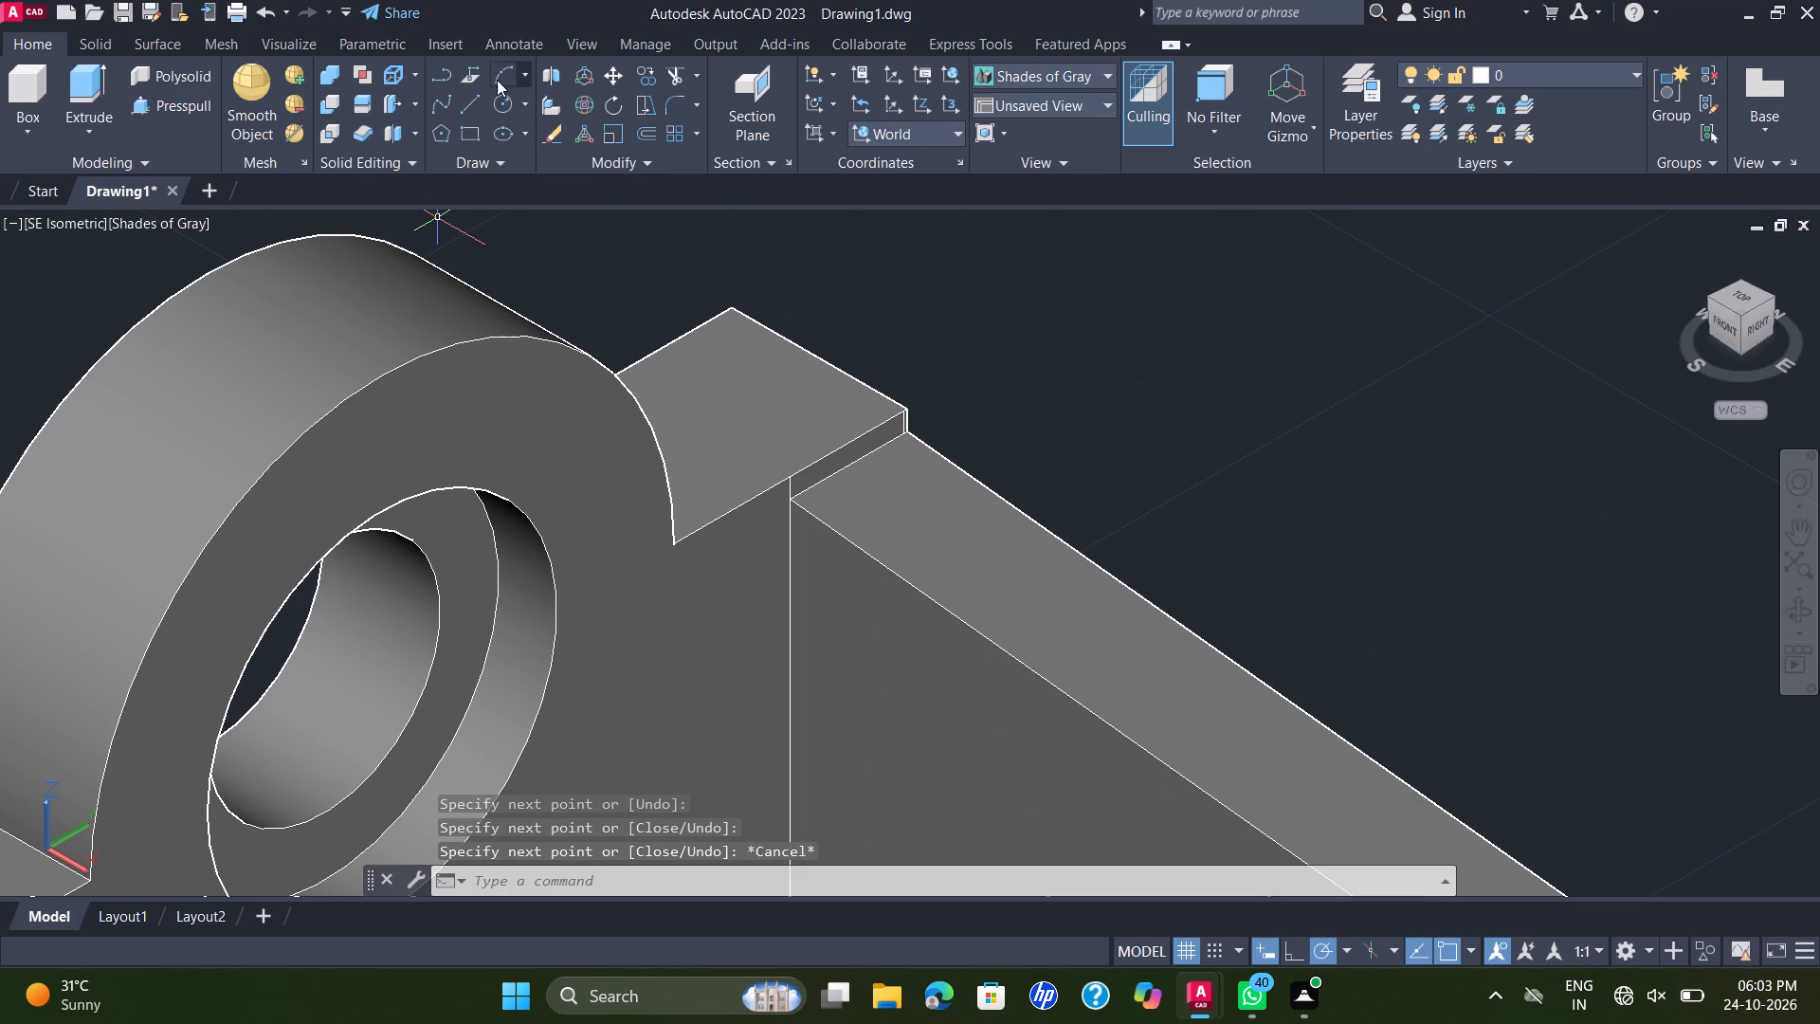
Presspull the outlined step face about 25 units back through the raised top of the lug wall.
{"action": "left_click", "coordinate": [139, 99]}
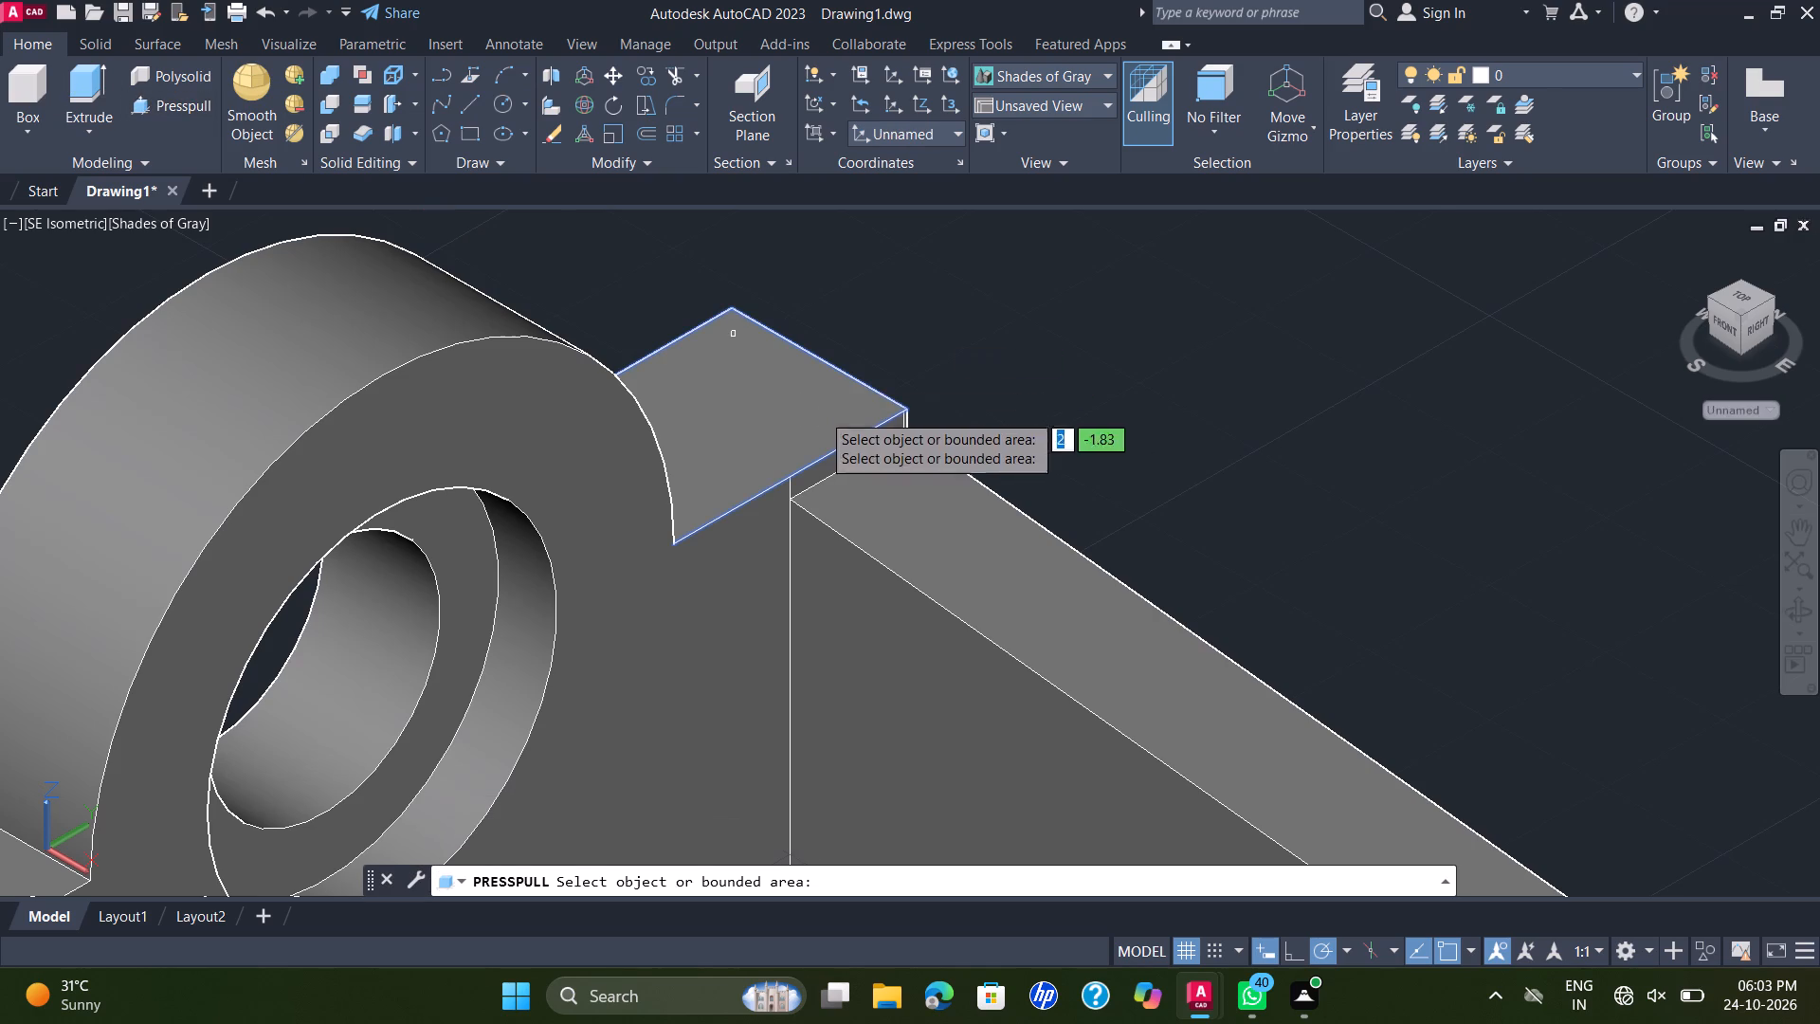
{"action": "scroll", "coordinate": [854, 454], "scroll_direction": "up", "scroll_amount": 2}
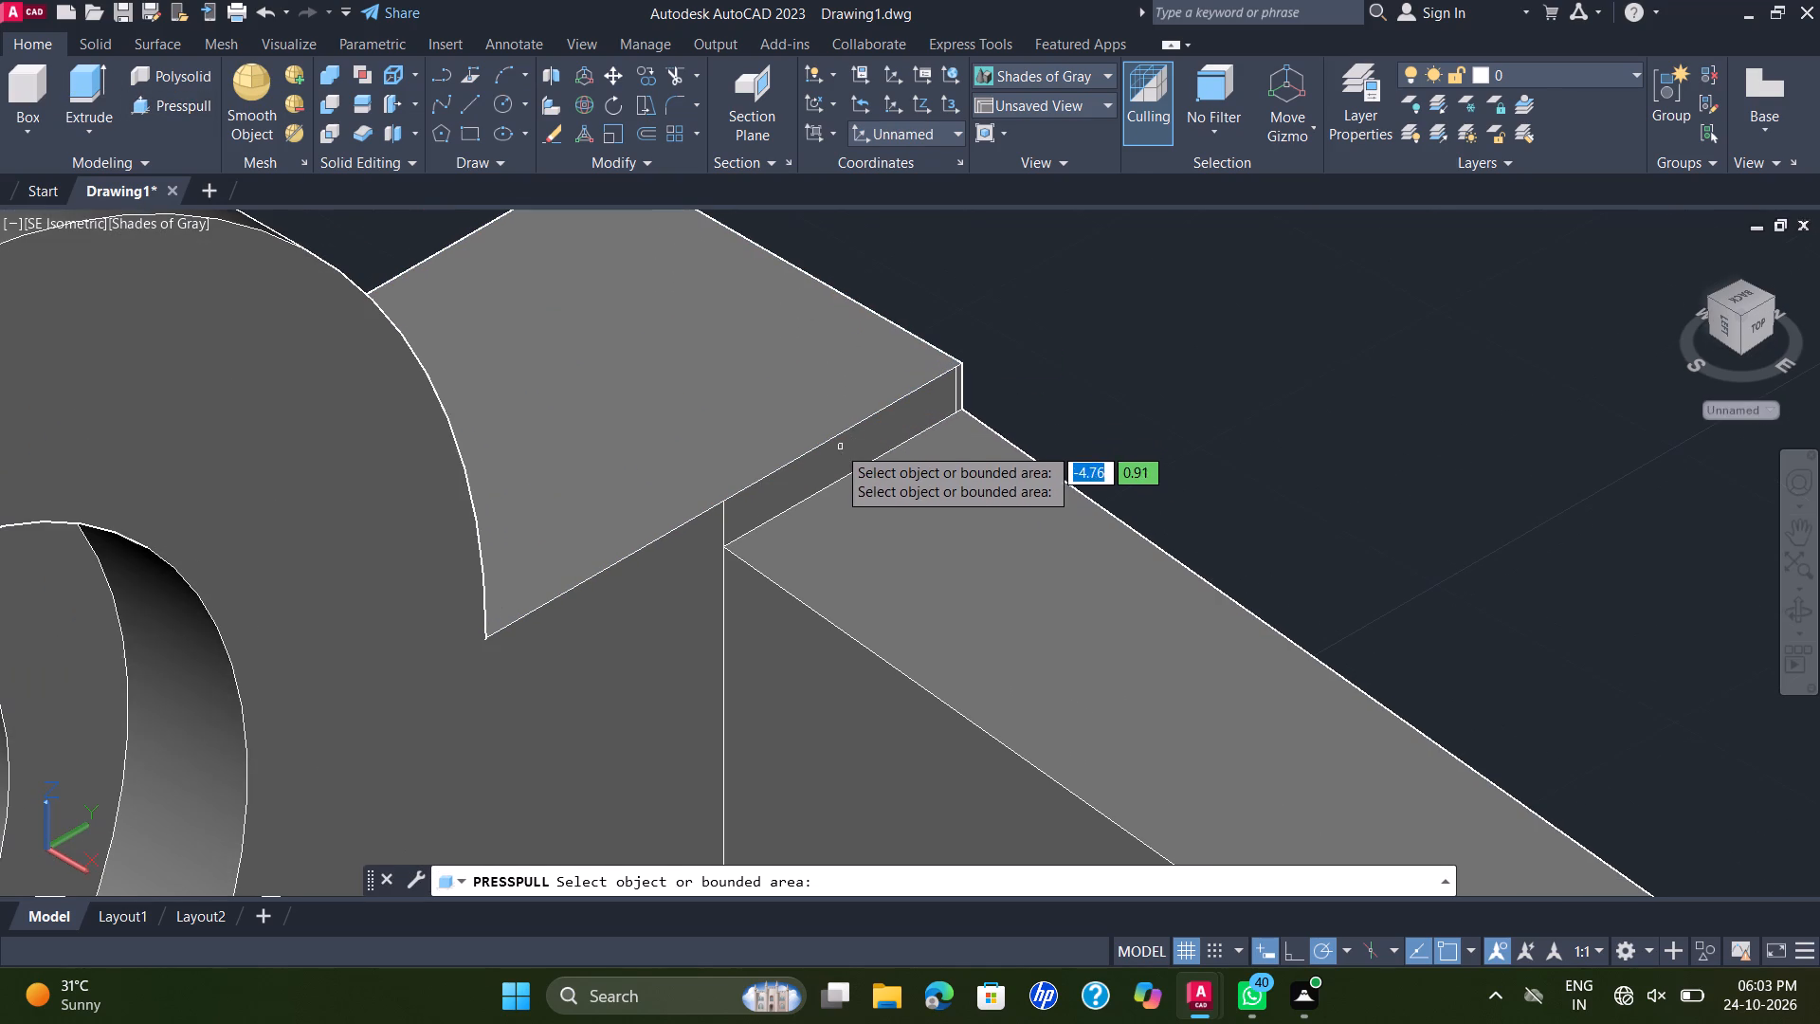
{"action": "left_click", "coordinate": [816, 463]}
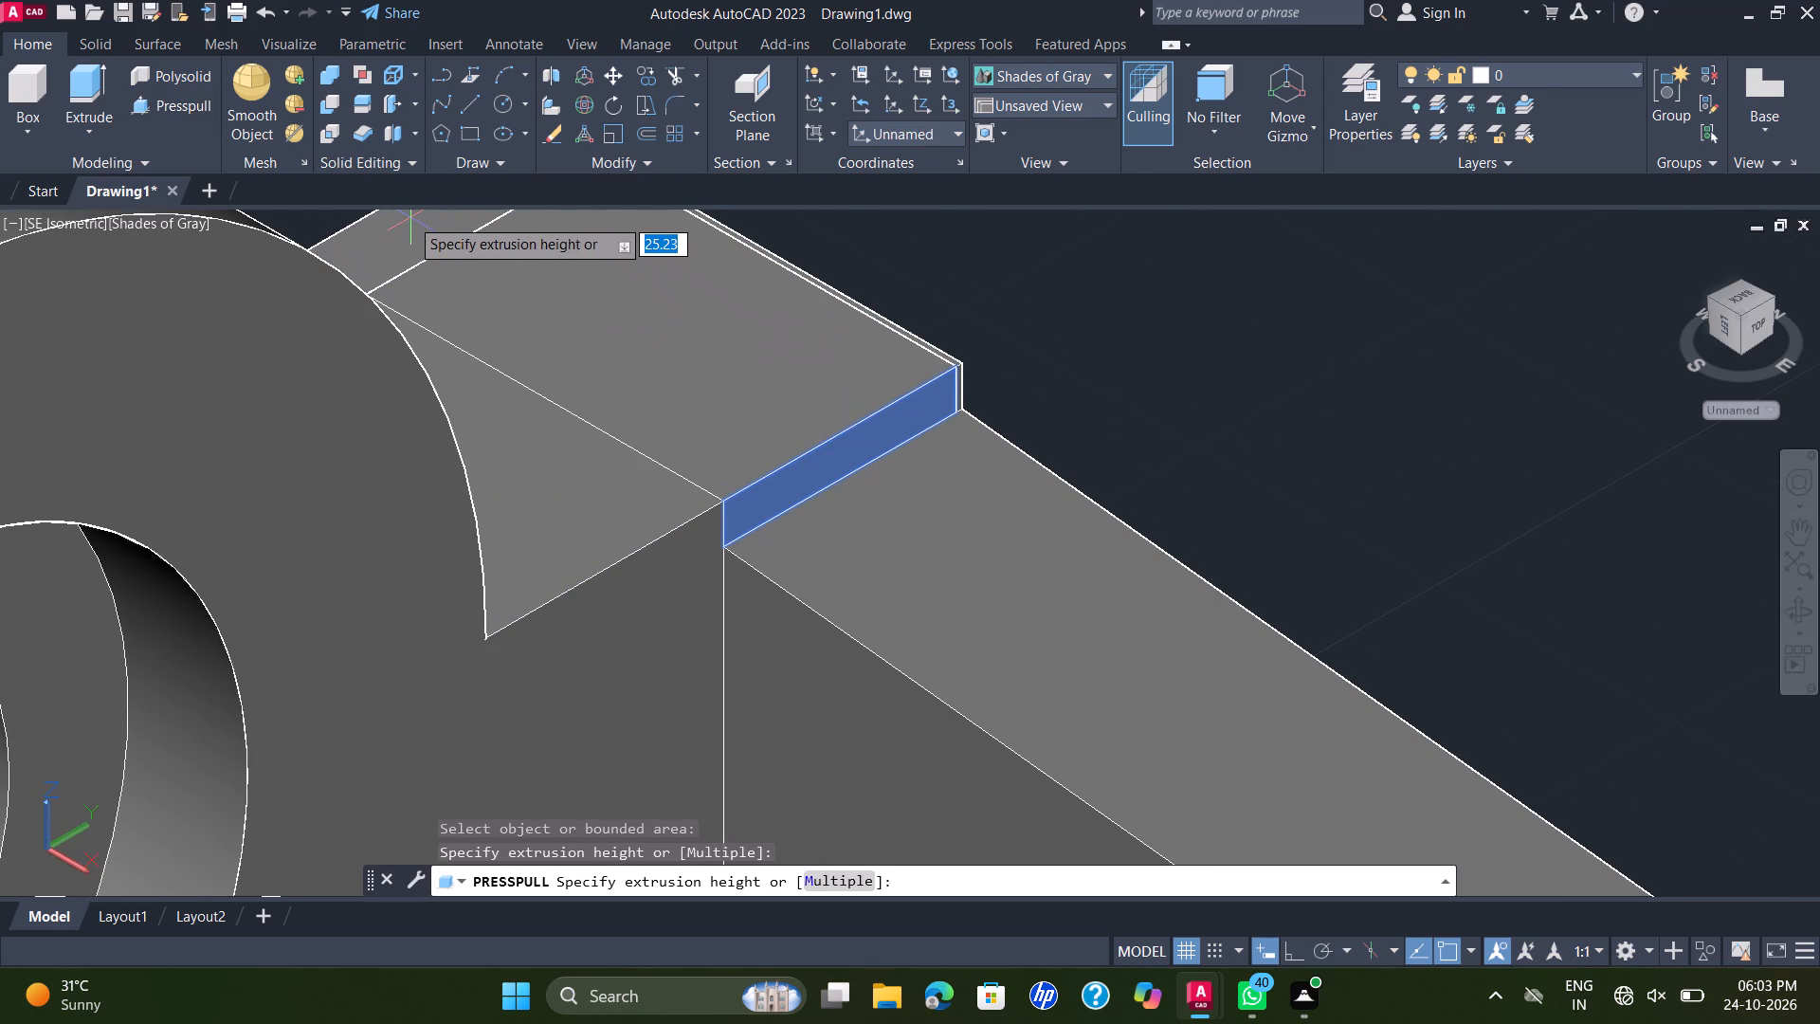
{"action": "left_click", "coordinate": [405, 217]}
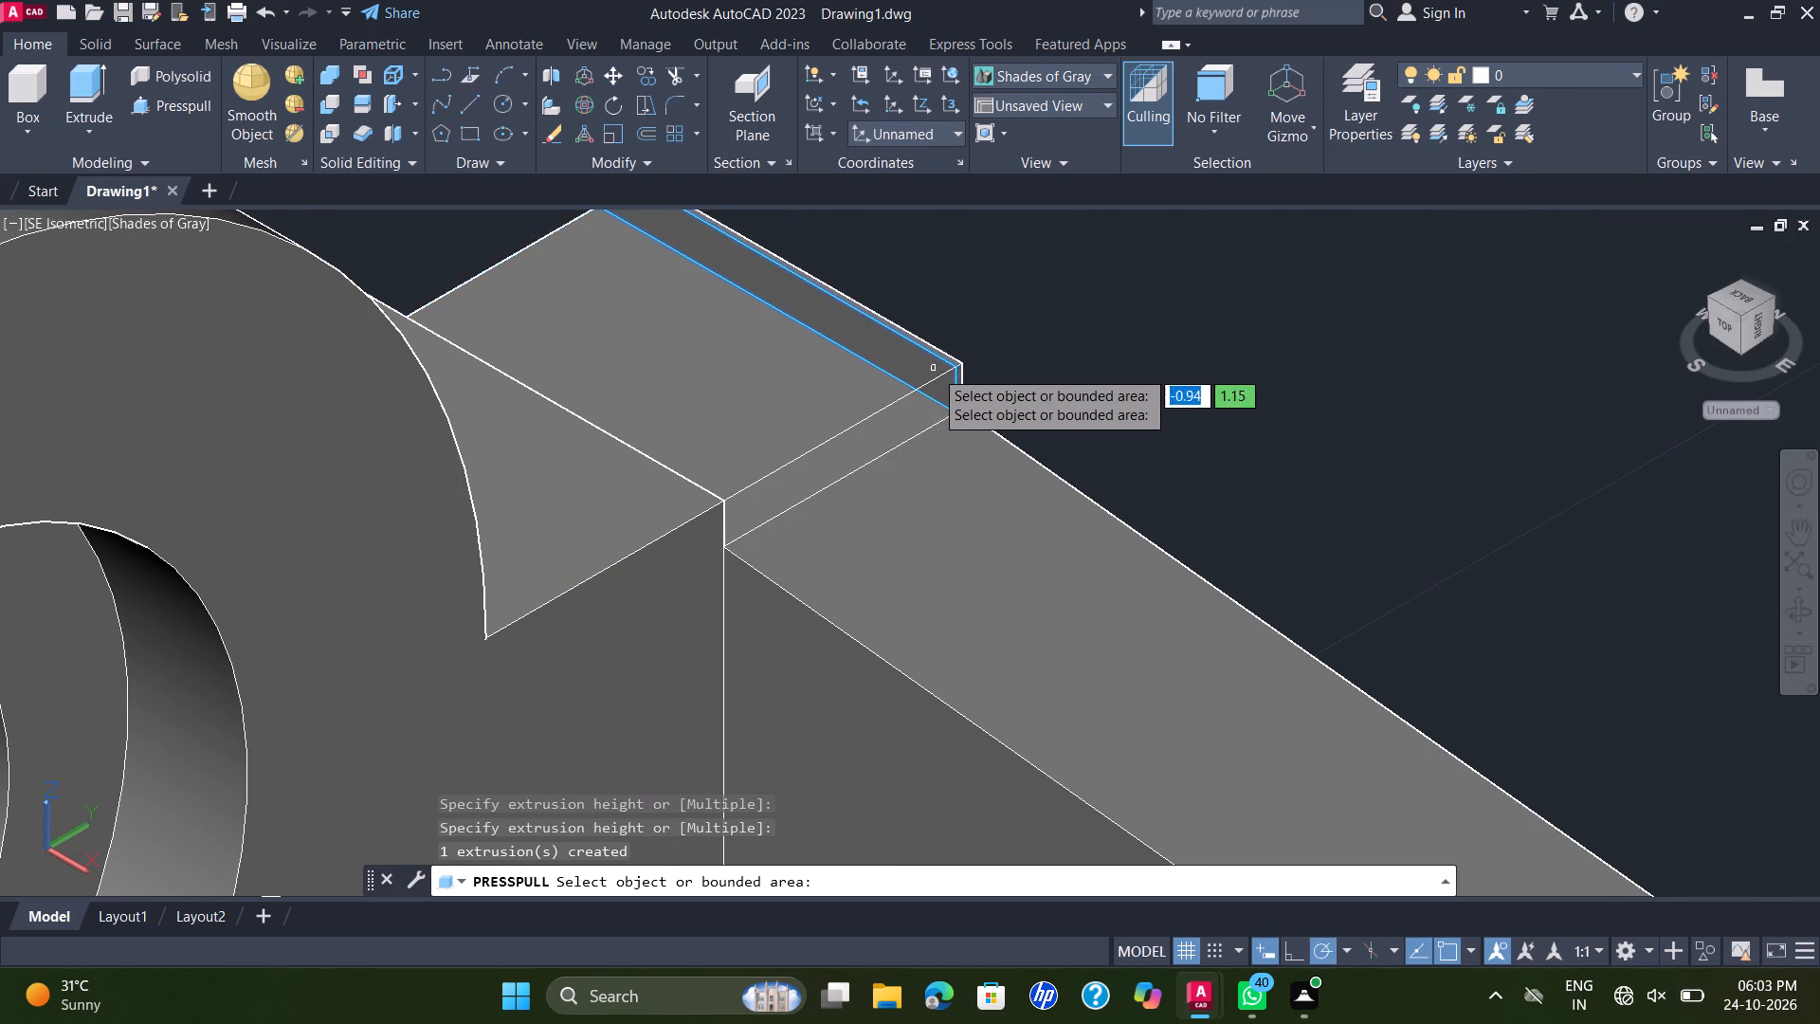
Presspull the thin leftover strip along the wall's outer top edge outward to remove it.
{"action": "scroll", "coordinate": [937, 364], "scroll_direction": "down", "scroll_amount": 2}
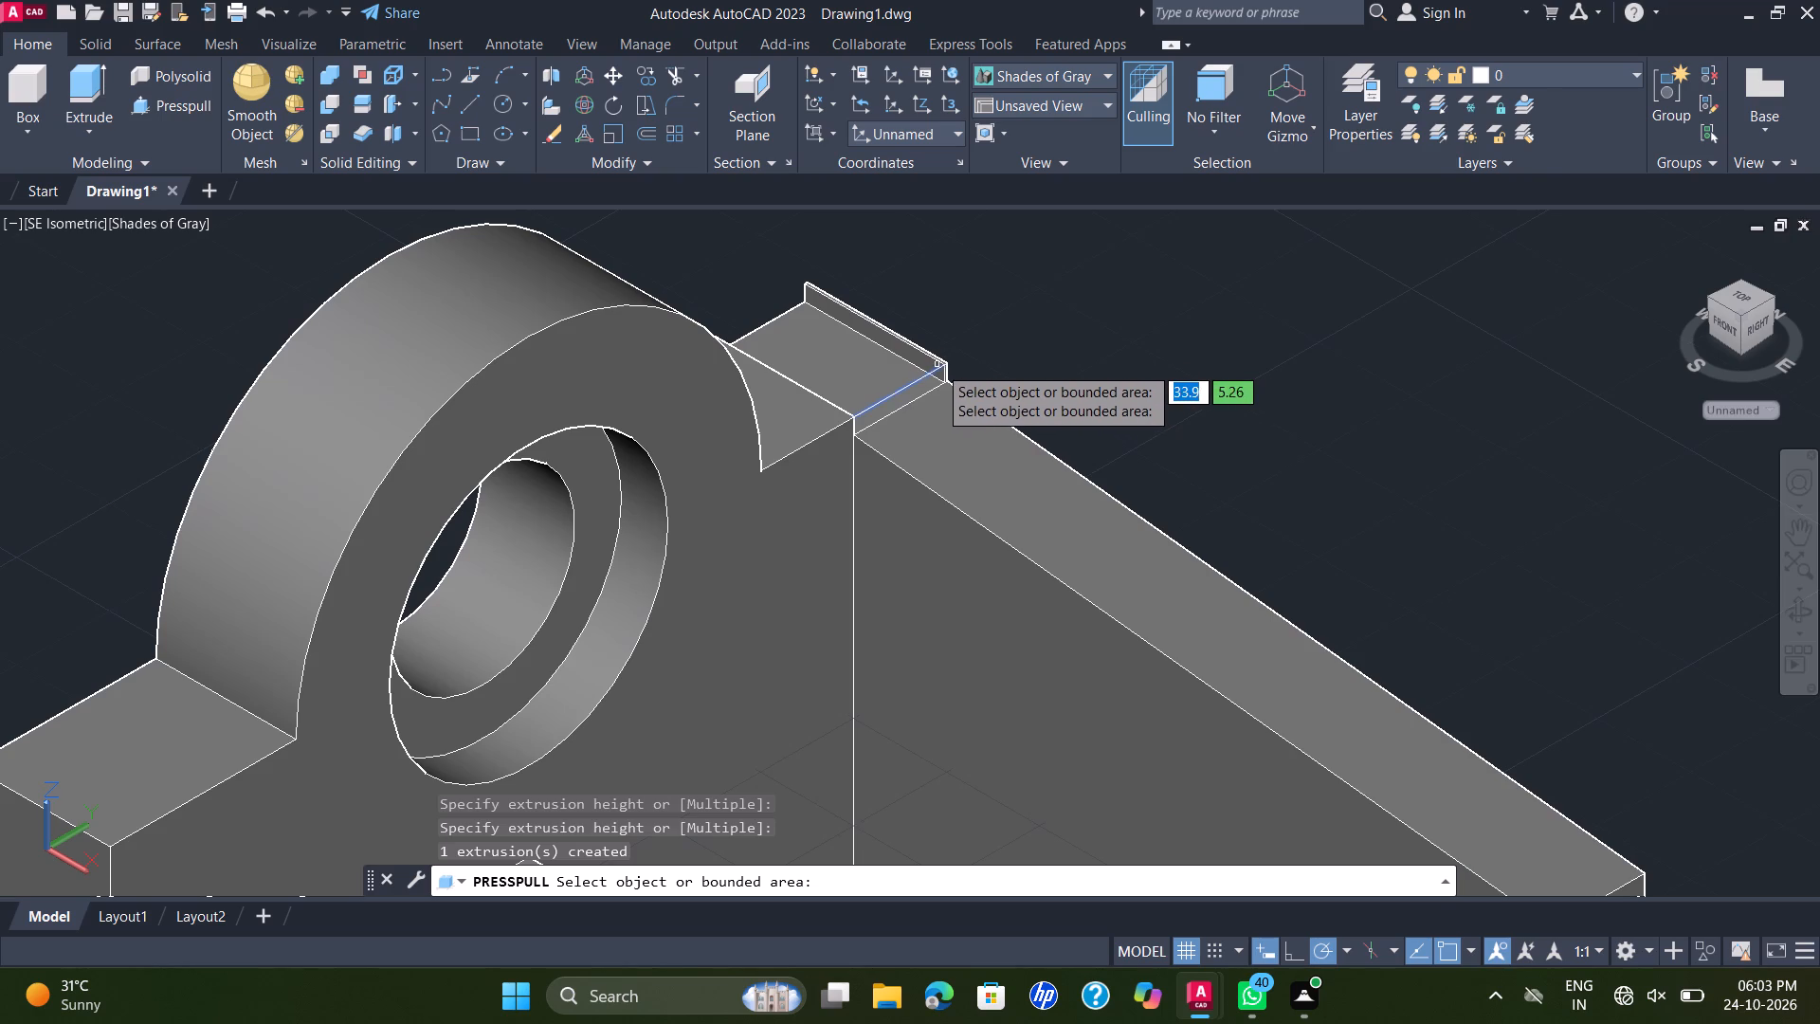
{"action": "scroll", "coordinate": [877, 360], "scroll_direction": "up", "scroll_amount": 2}
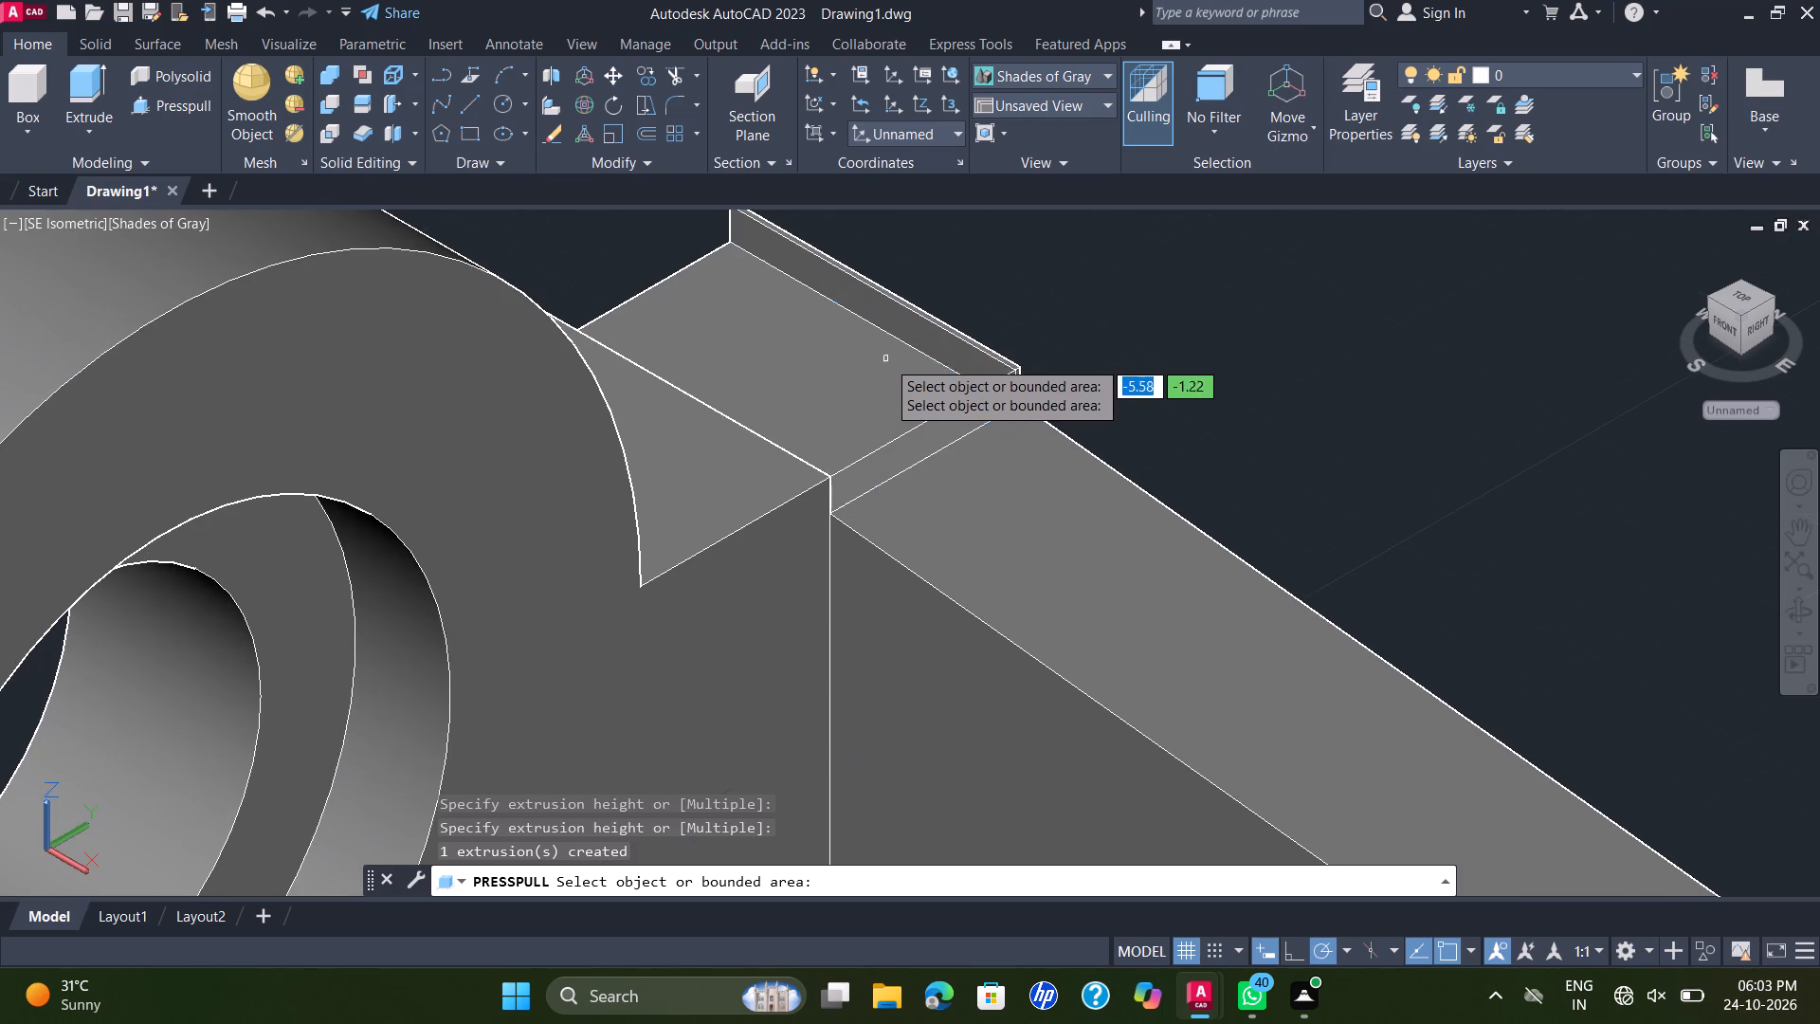
{"action": "left_click", "coordinate": [915, 334]}
{"action": "left_click", "coordinate": [1017, 323]}
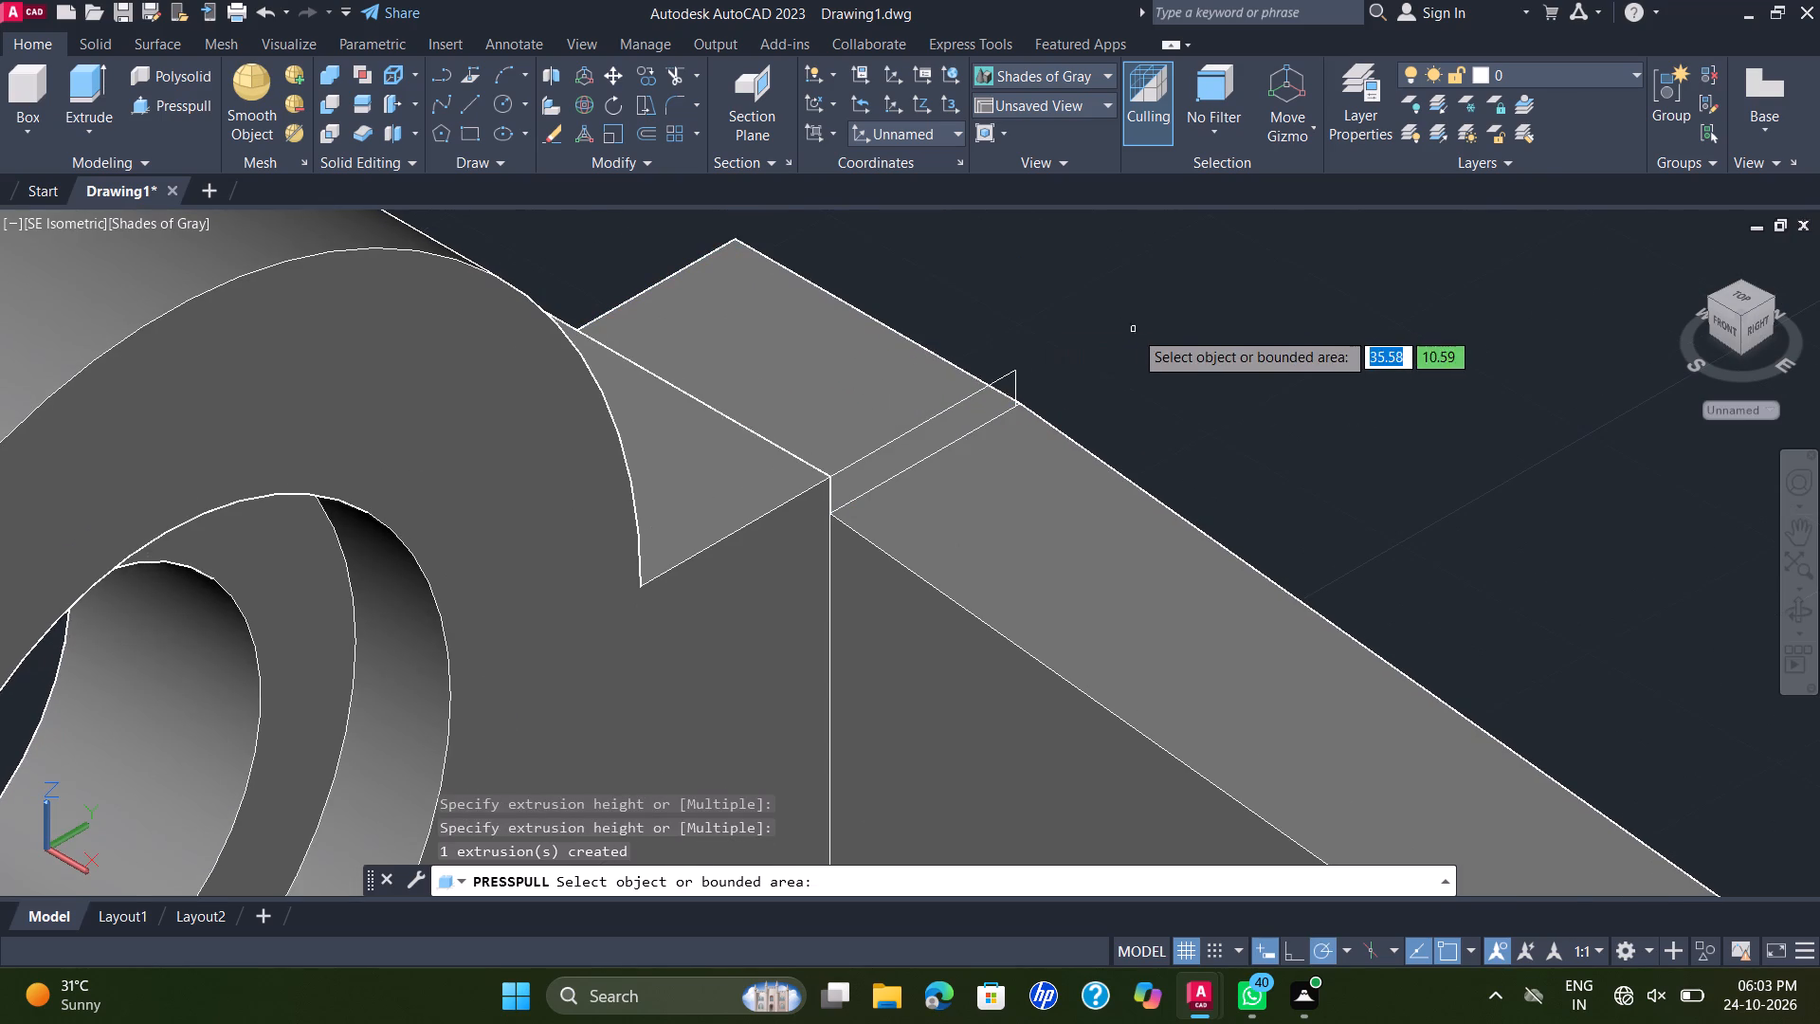
Presspull the remaining triangular top face beside the round lug down to the inner corner of the side wall, and end the command.
{"action": "scroll", "coordinate": [1135, 330], "scroll_direction": "down", "scroll_amount": 2}
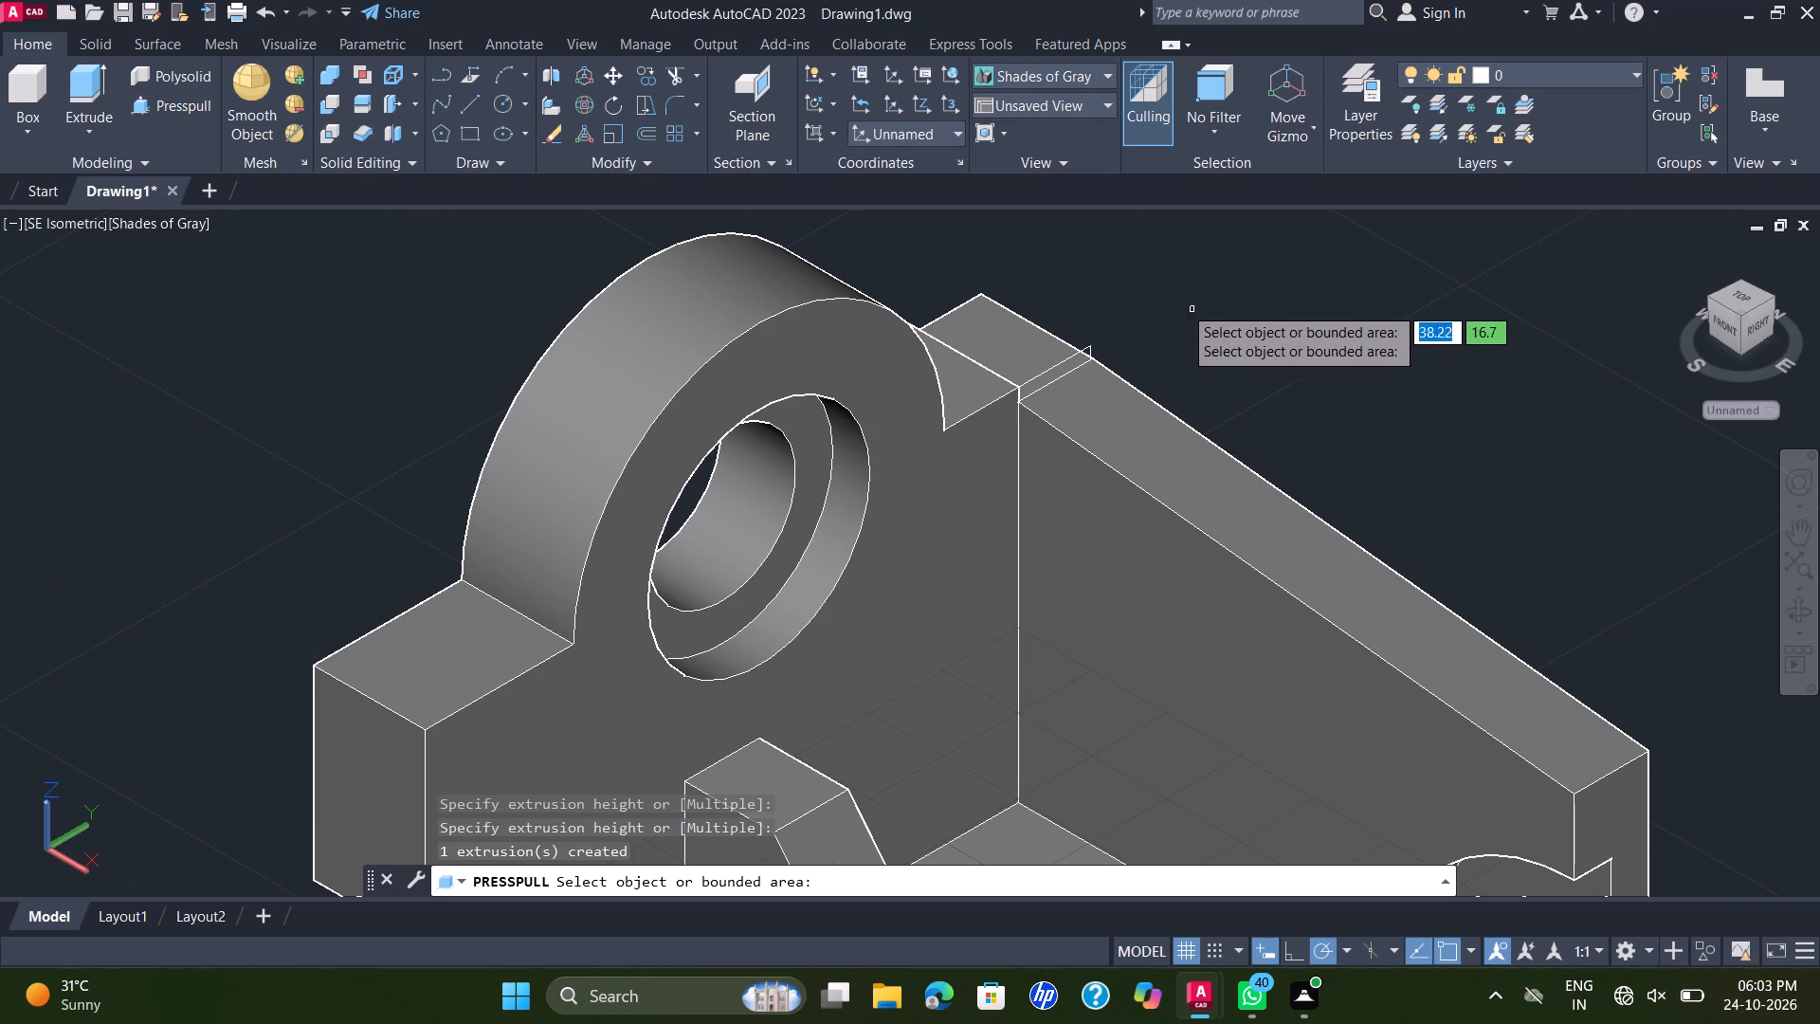
{"action": "left_click", "coordinate": [974, 392]}
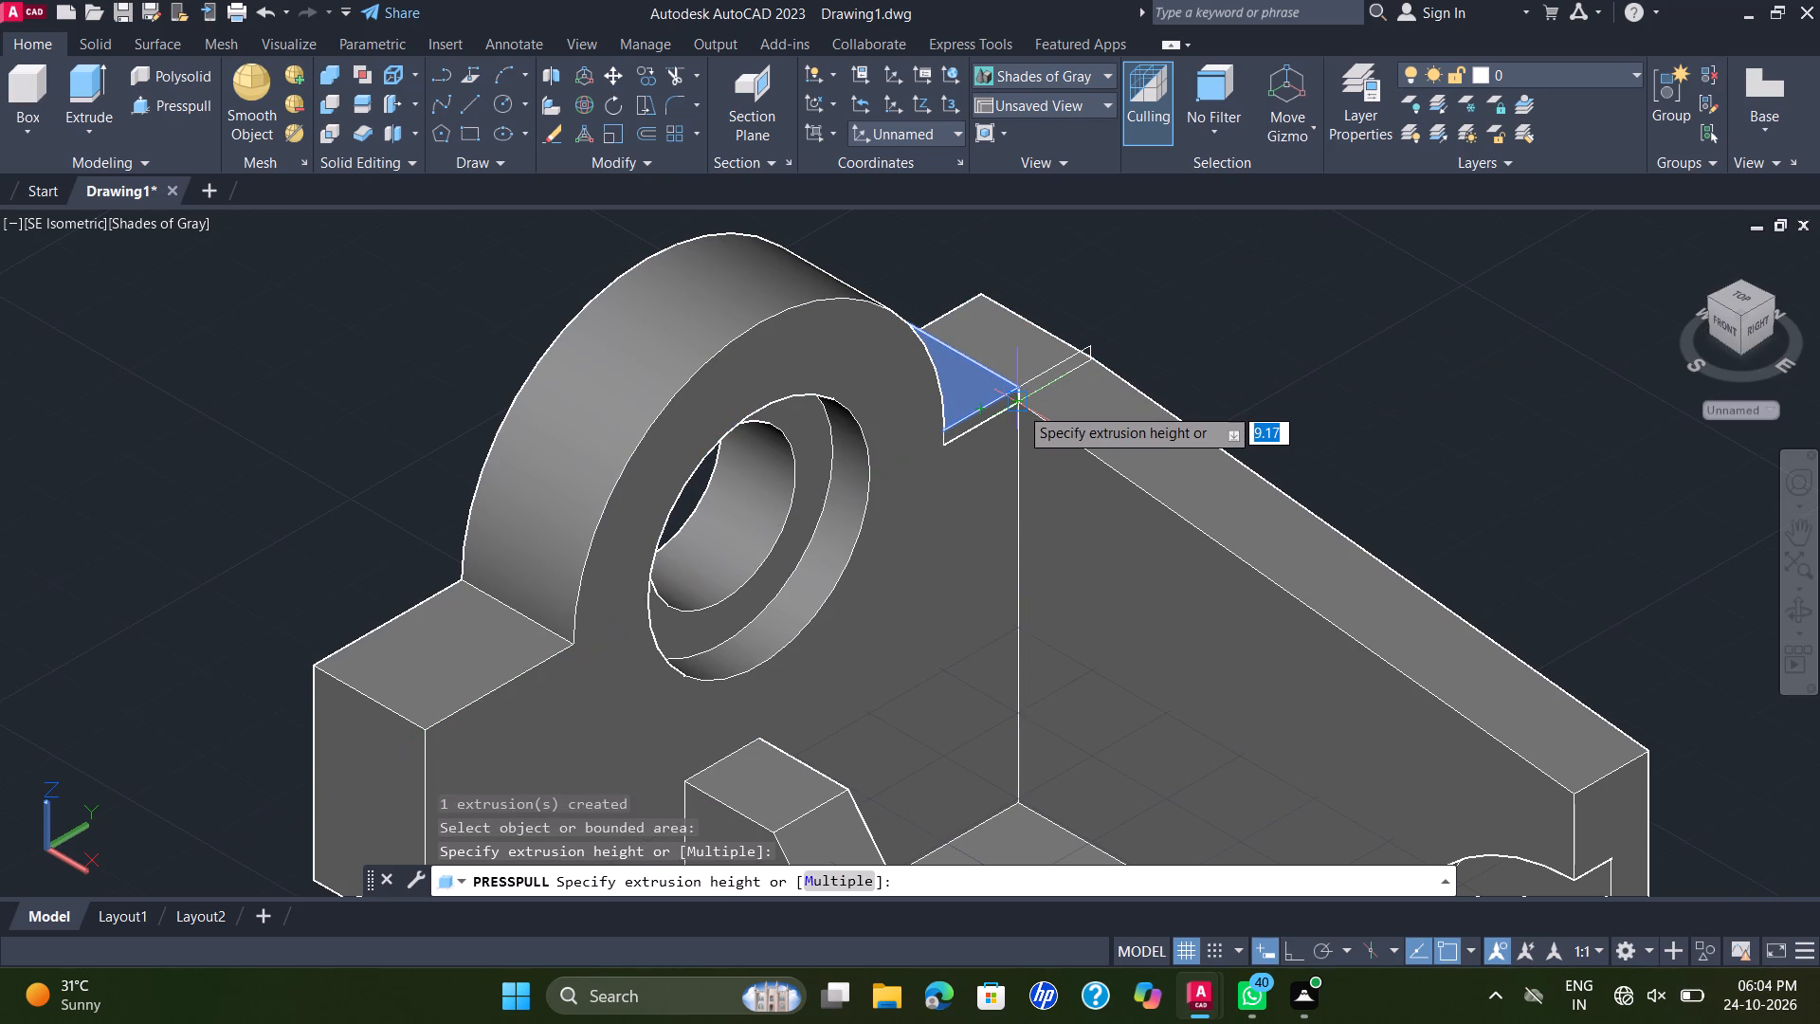
{"action": "left_click", "coordinate": [1019, 406]}
{"action": "scroll", "coordinate": [1233, 328], "scroll_direction": "down", "scroll_amount": 2}
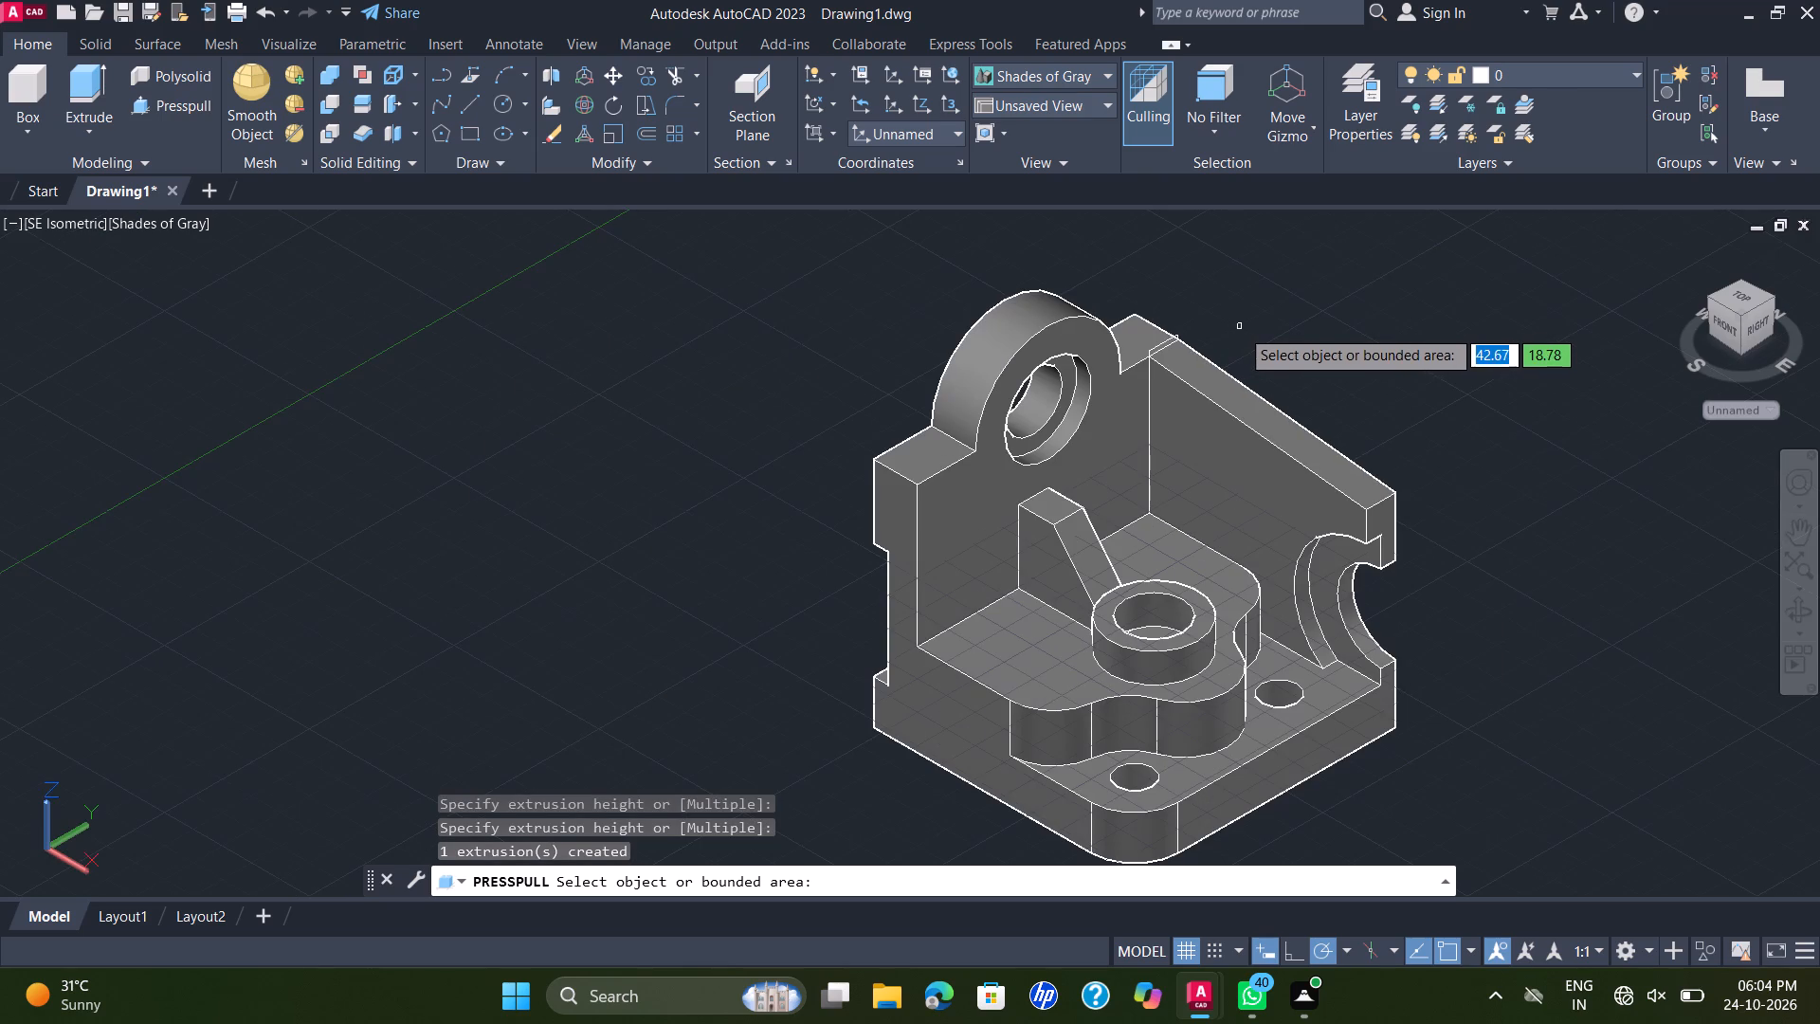
{"action": "scroll", "coordinate": [1236, 328], "scroll_direction": "up", "scroll_amount": 1}
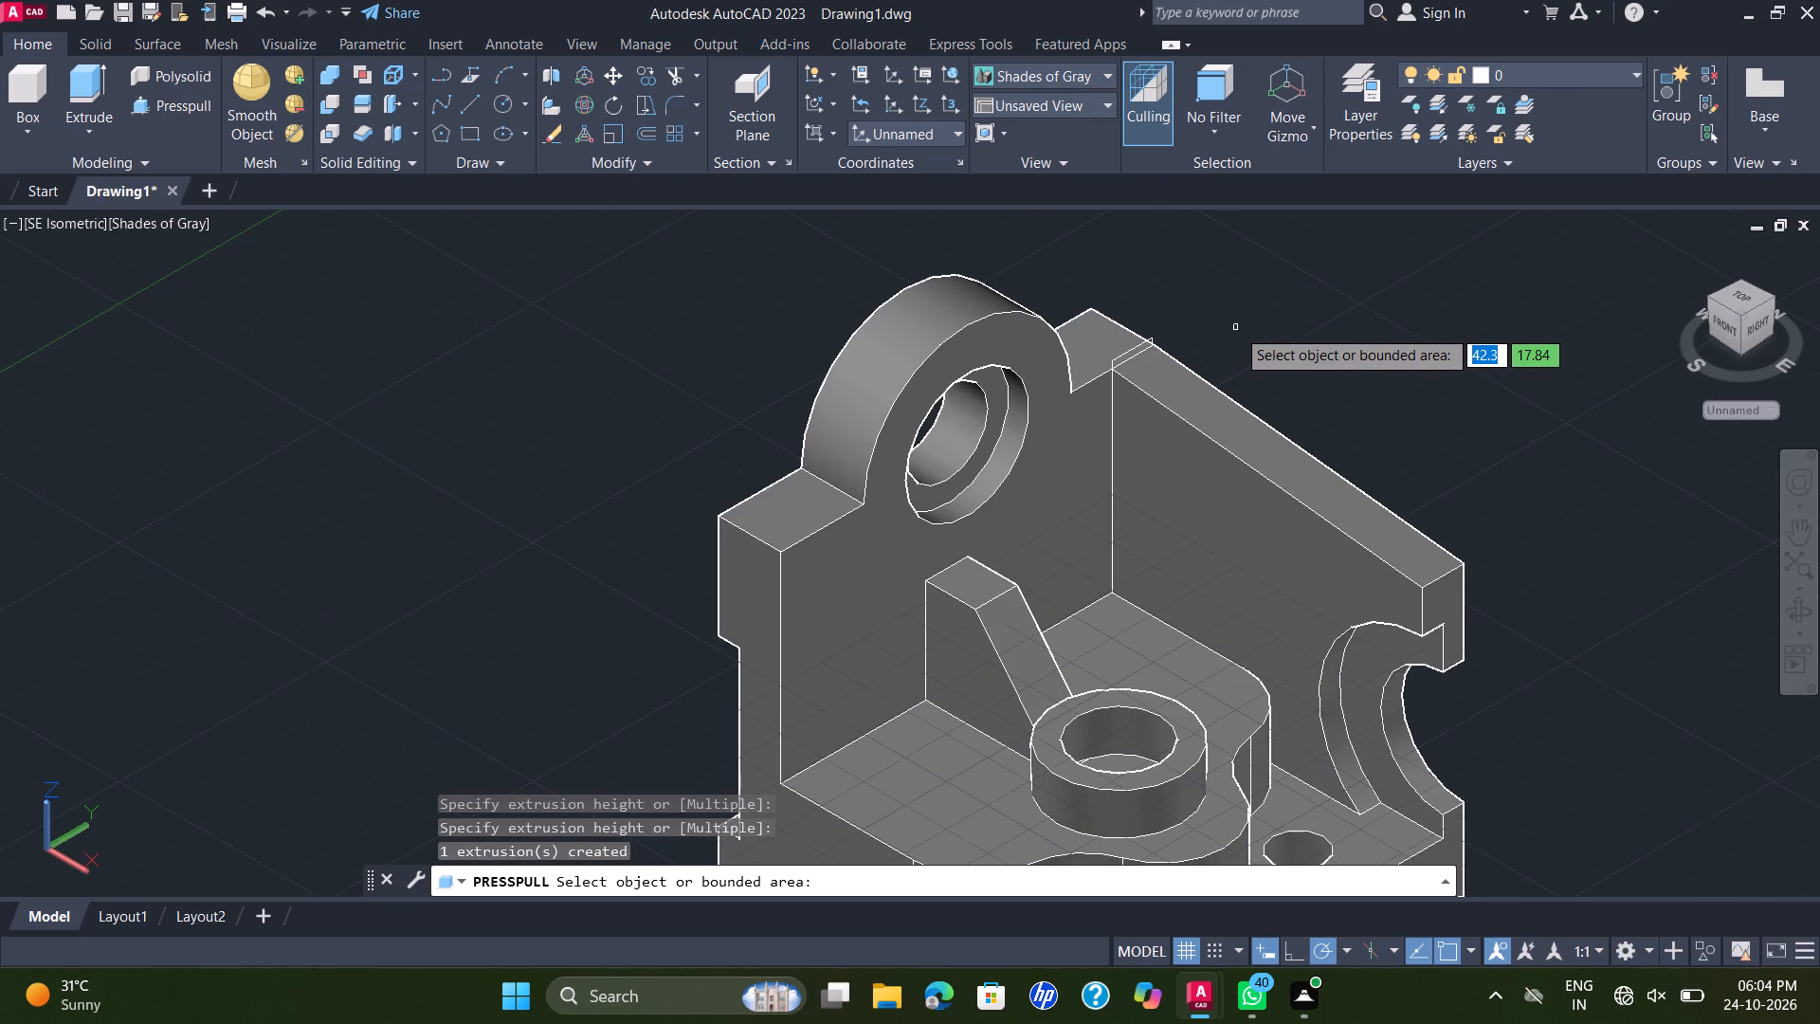
{"action": "key", "text": "Escape"}
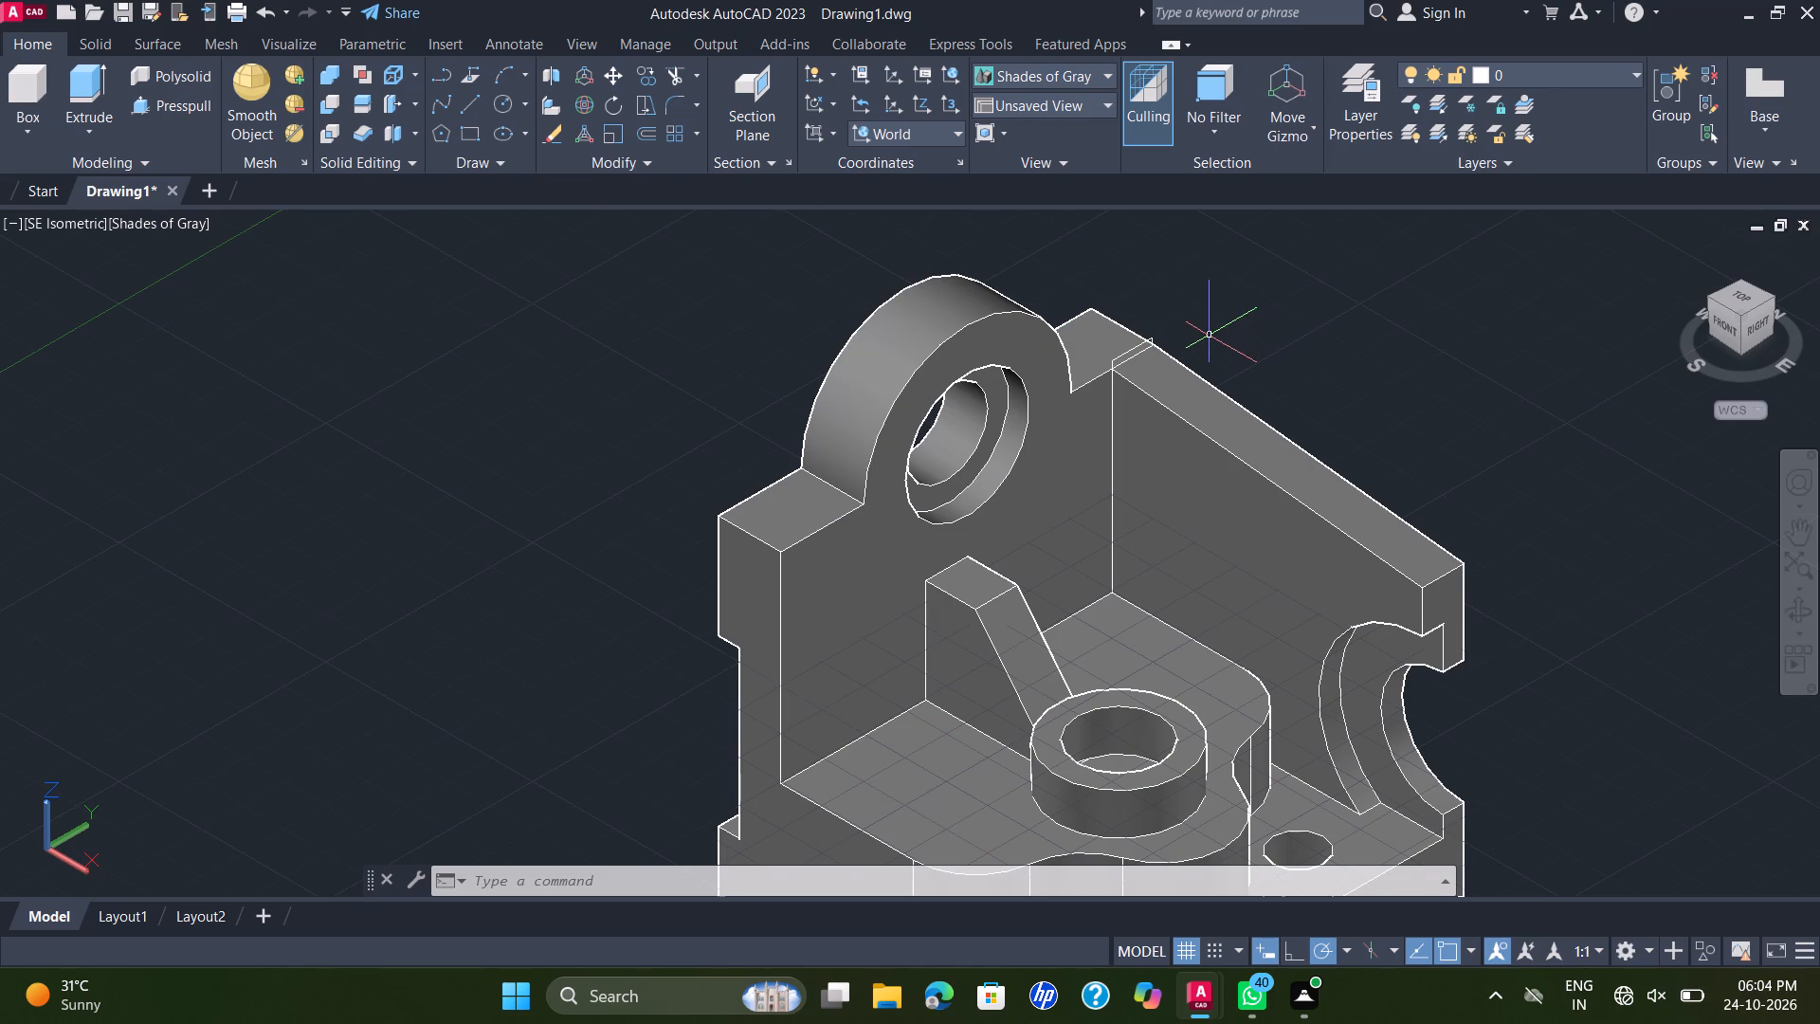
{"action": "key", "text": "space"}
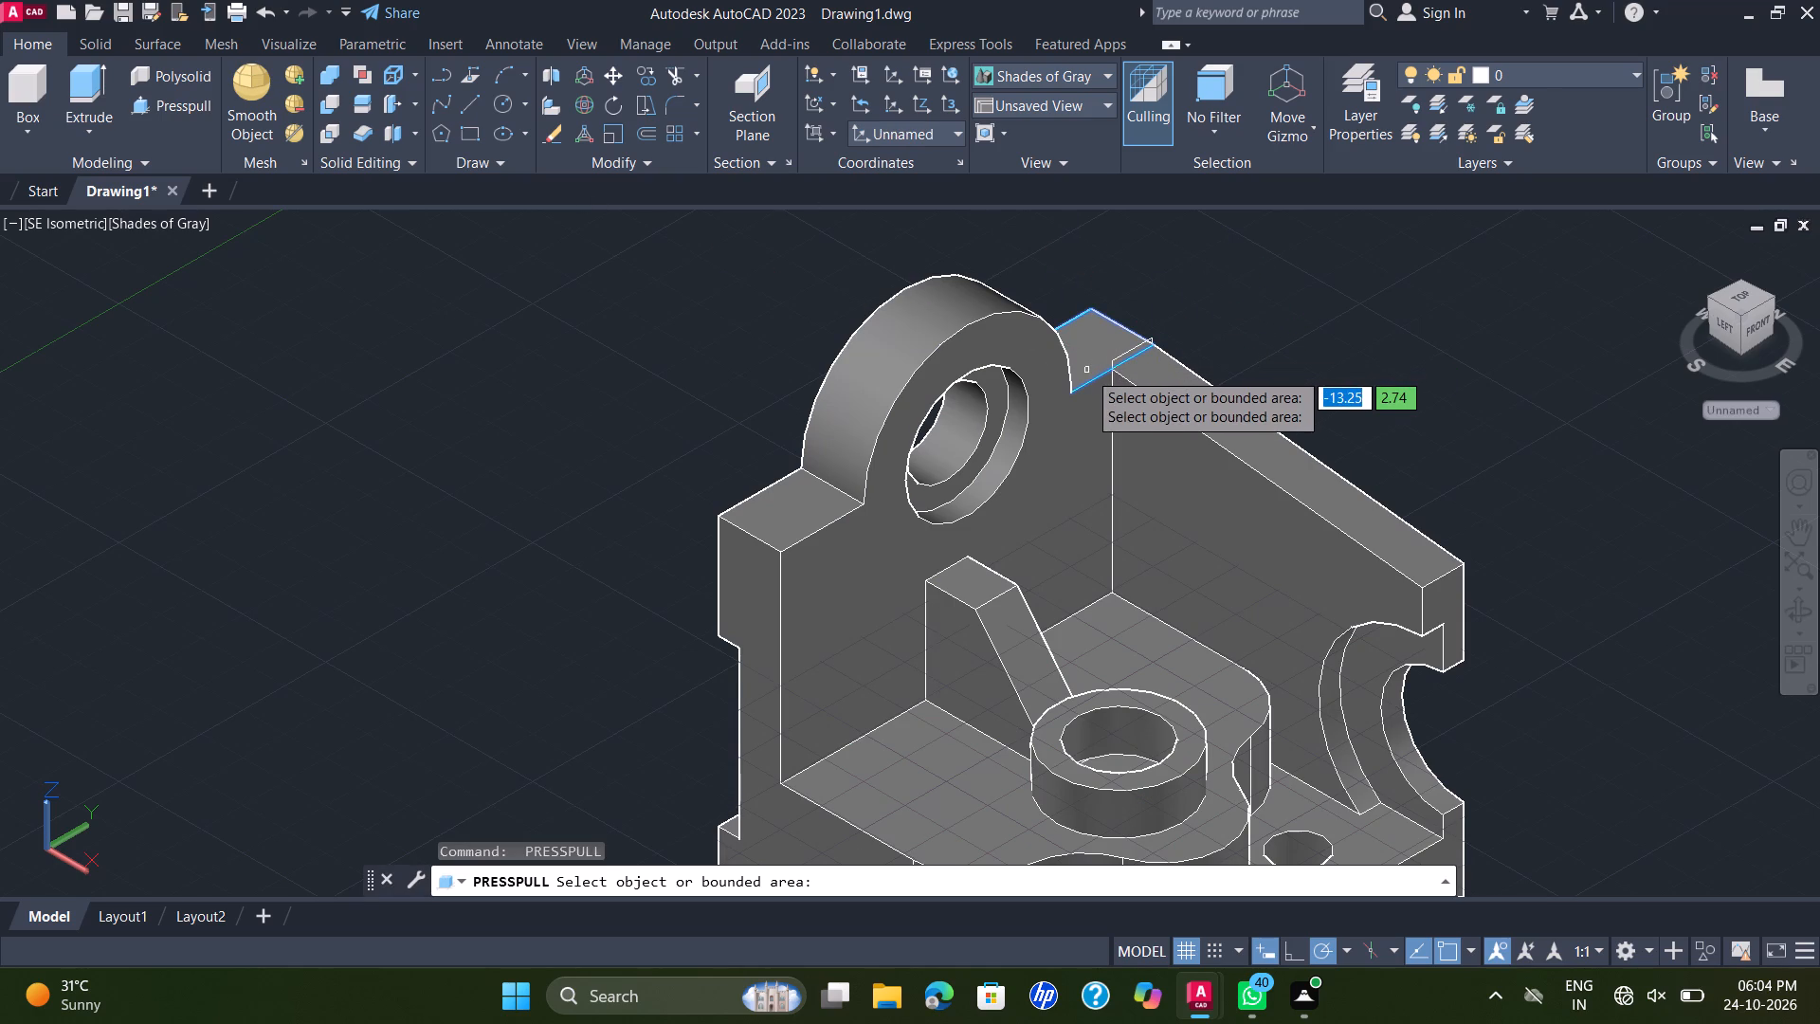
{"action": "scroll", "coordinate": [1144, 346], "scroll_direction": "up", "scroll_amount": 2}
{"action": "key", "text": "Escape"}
Delete the three leftover sketch lines at the corner between the lug wall and the sloped side wall.
{"action": "left_click", "coordinate": [1132, 343]}
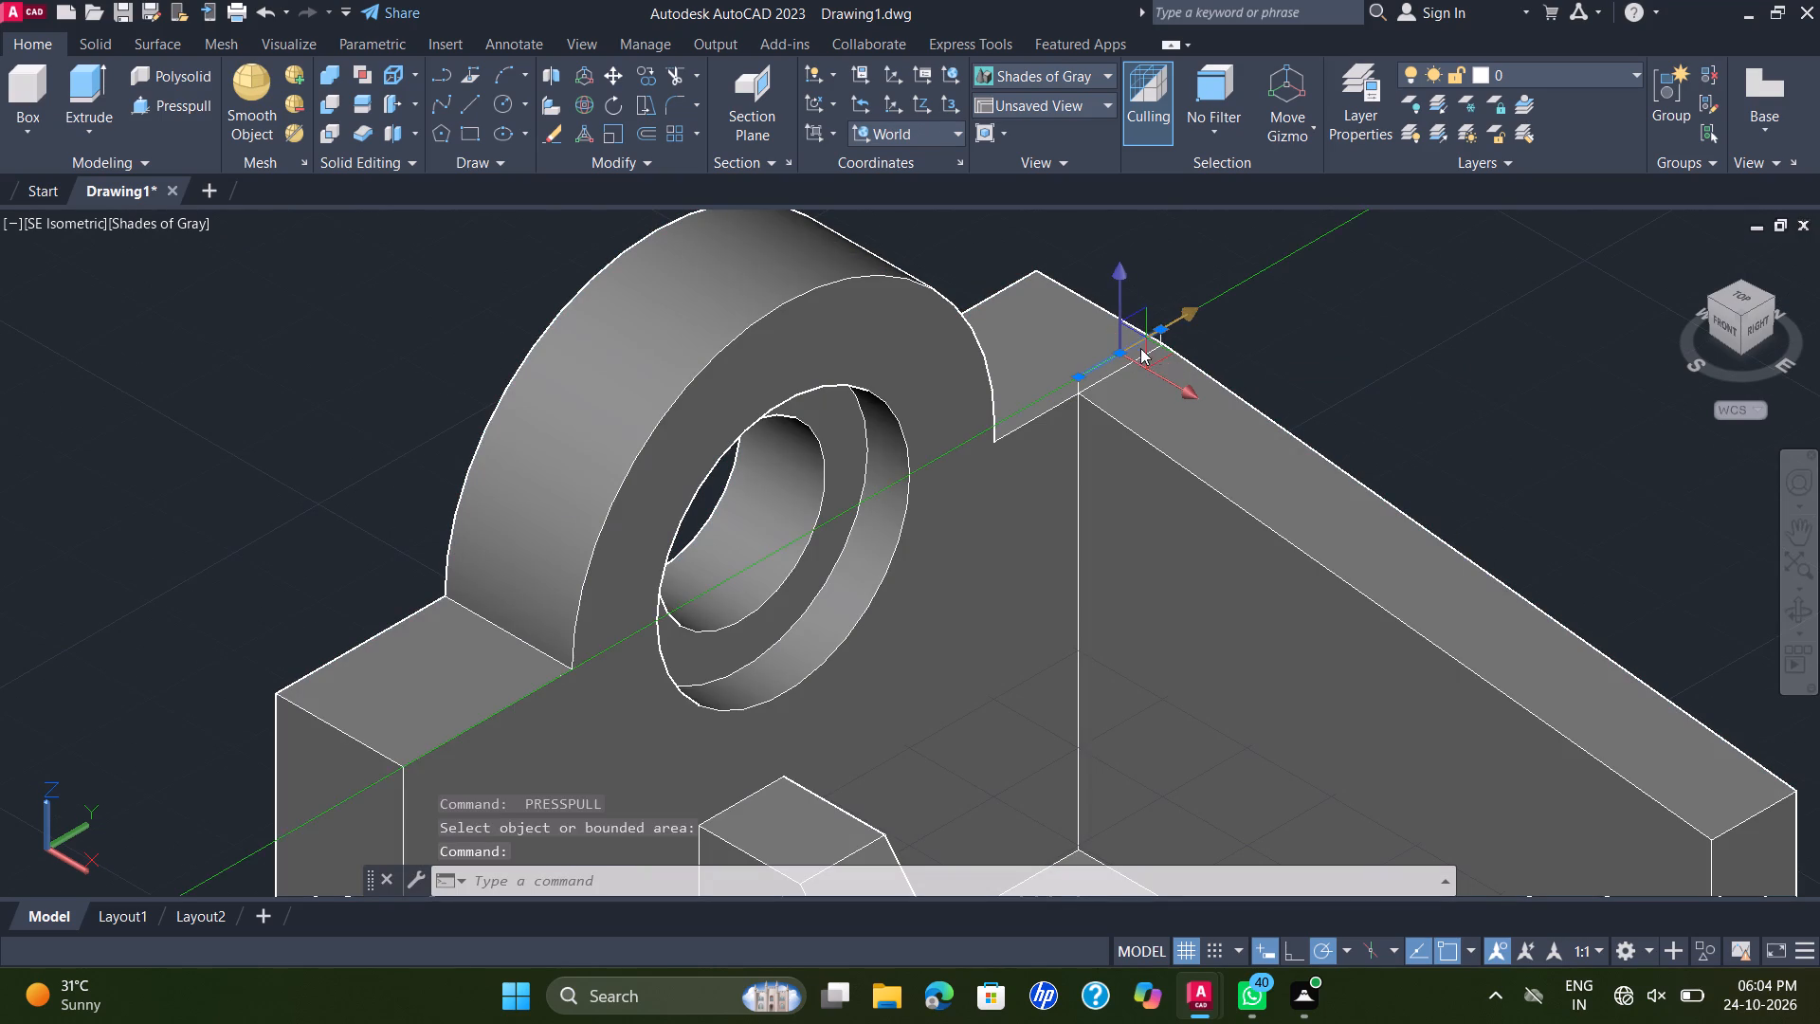
{"action": "key", "text": "Delete"}
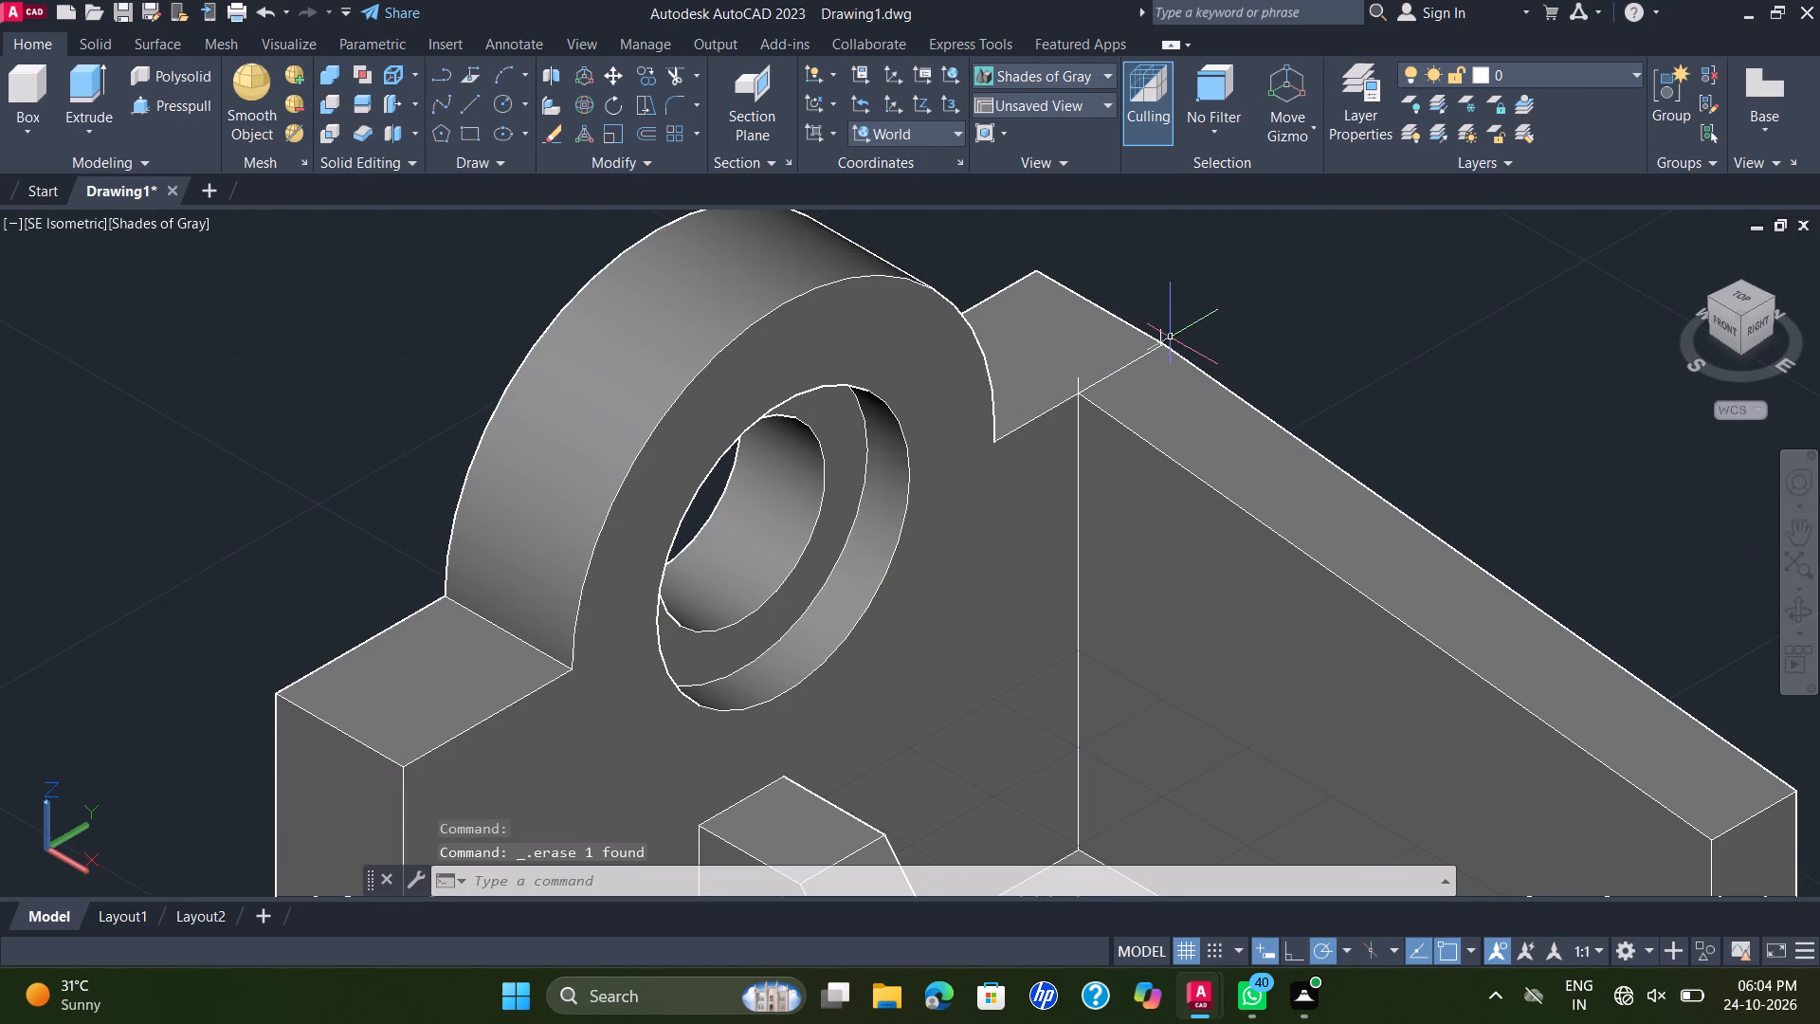
{"action": "left_click", "coordinate": [1159, 341]}
{"action": "key", "text": "Delete"}
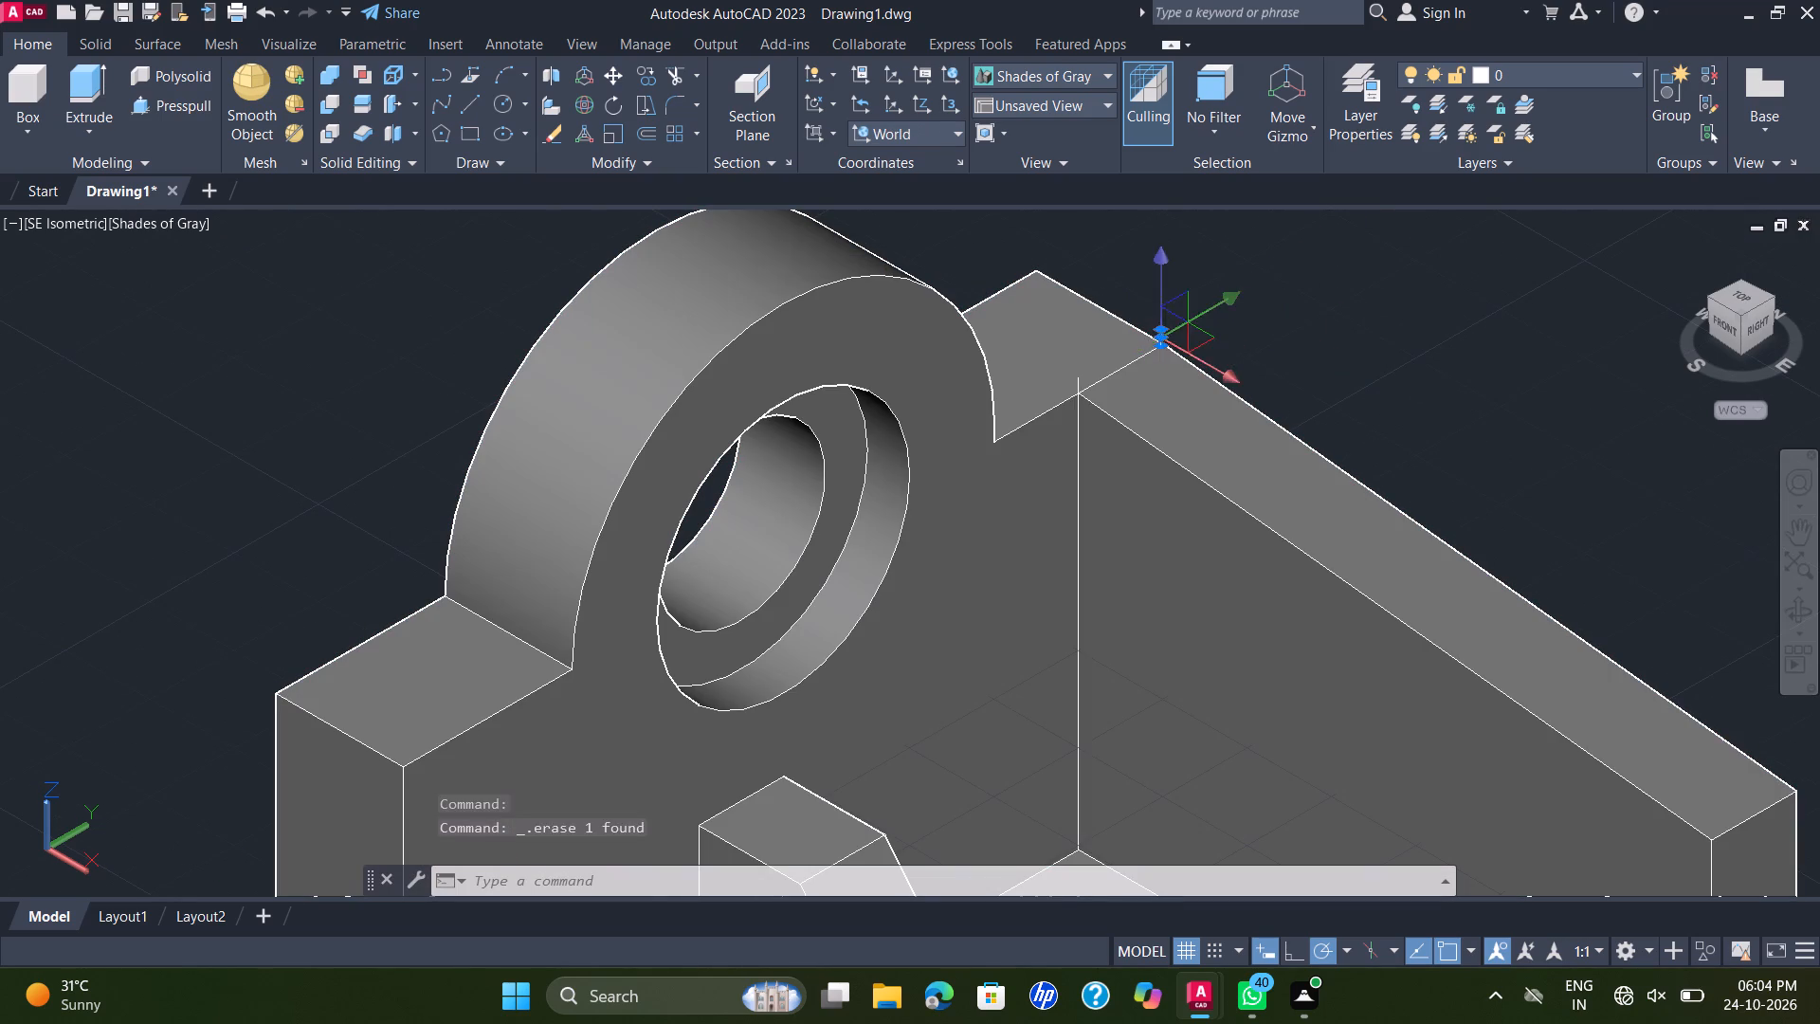
{"action": "left_click", "coordinate": [1081, 385]}
{"action": "key", "text": "Delete"}
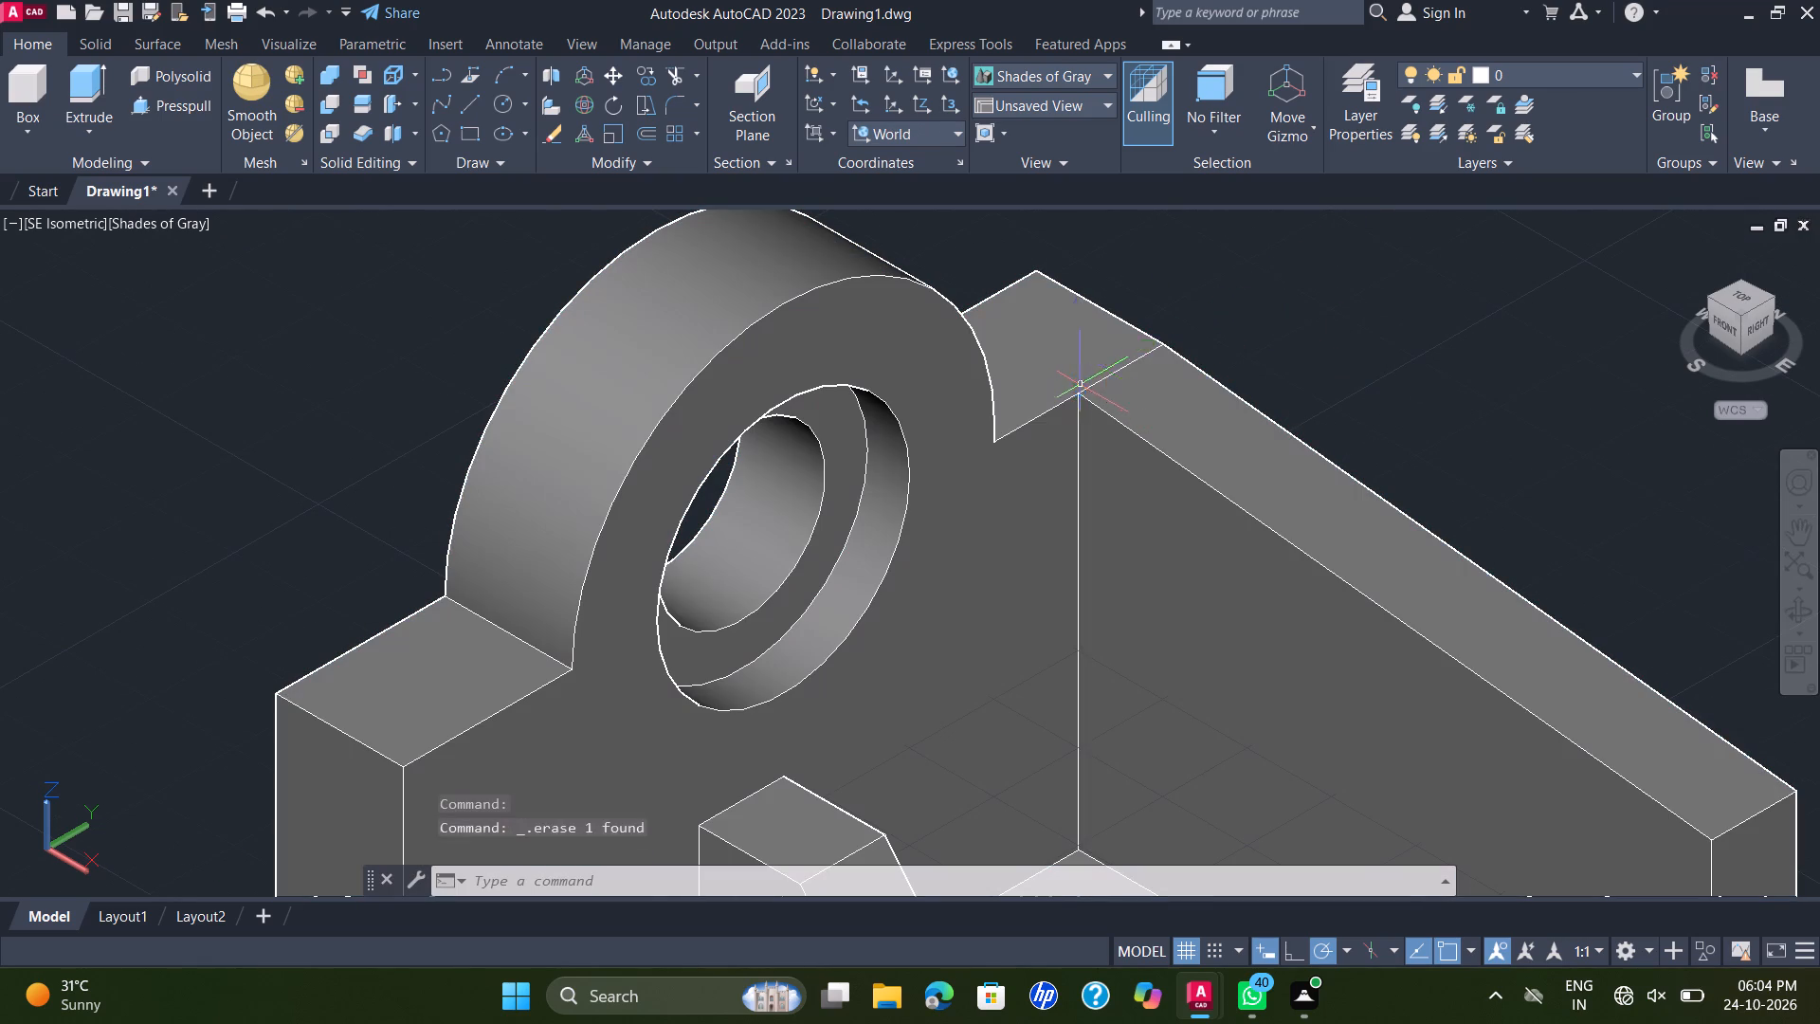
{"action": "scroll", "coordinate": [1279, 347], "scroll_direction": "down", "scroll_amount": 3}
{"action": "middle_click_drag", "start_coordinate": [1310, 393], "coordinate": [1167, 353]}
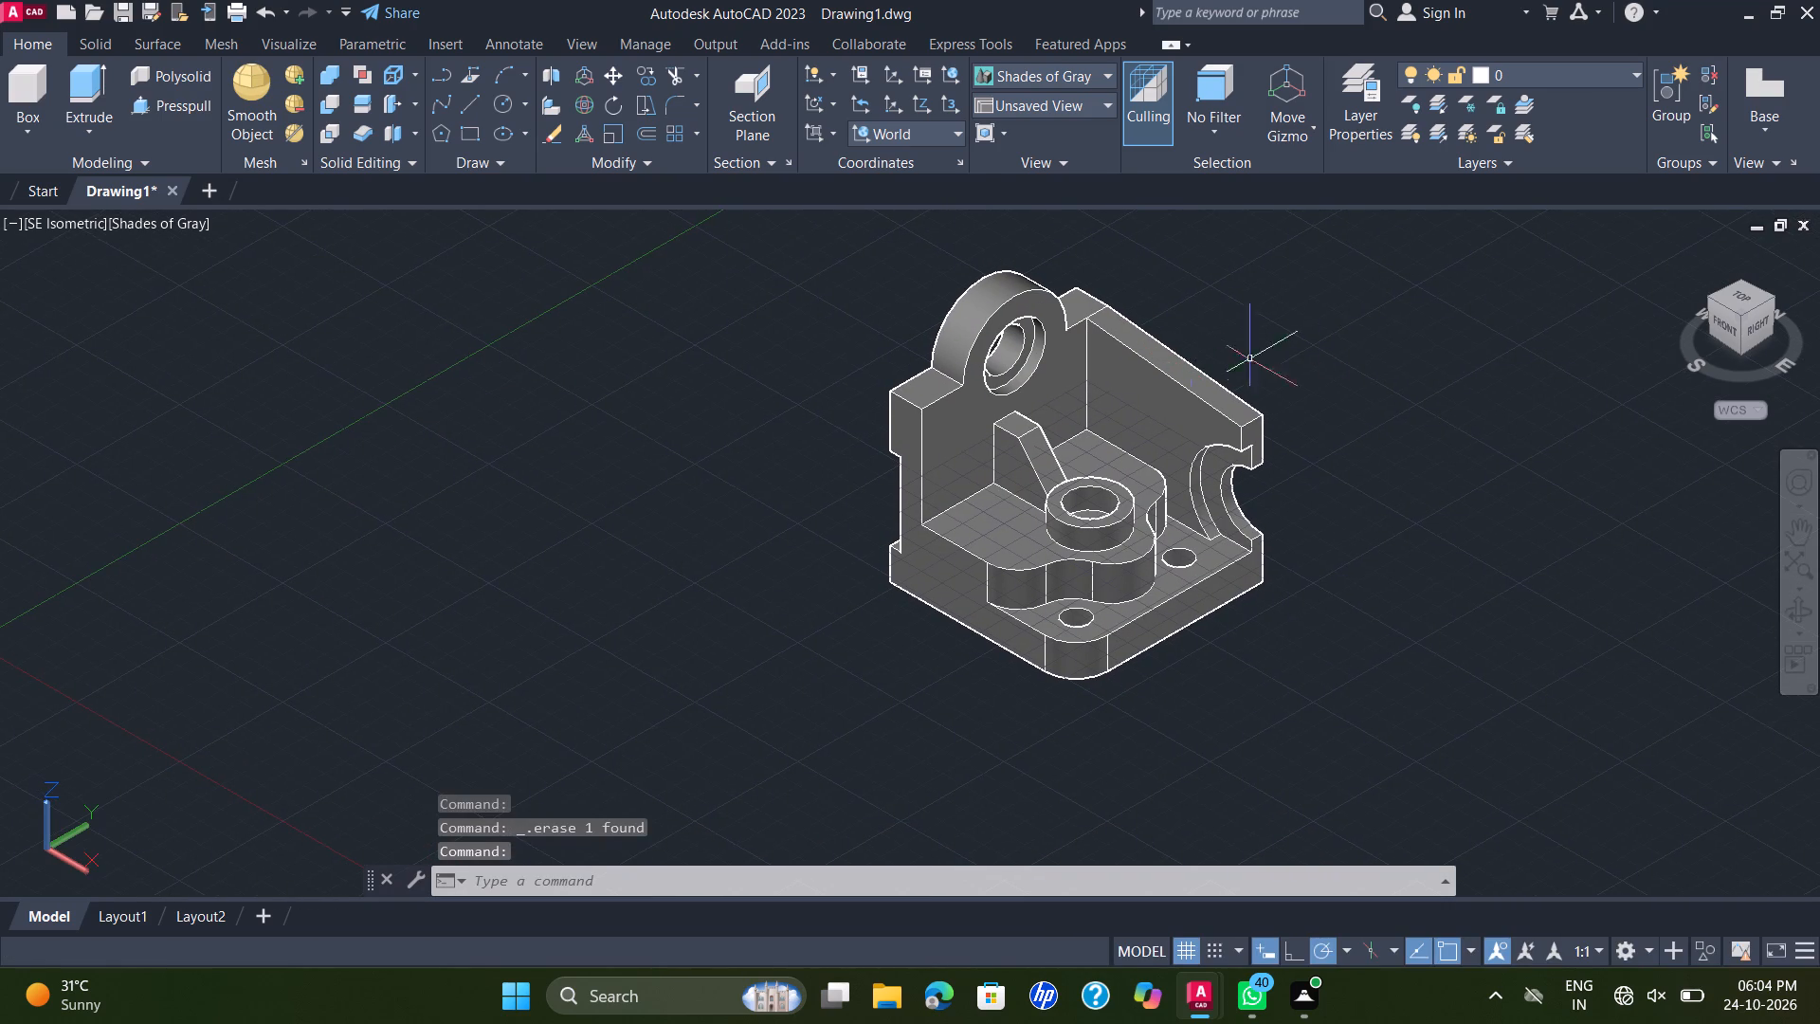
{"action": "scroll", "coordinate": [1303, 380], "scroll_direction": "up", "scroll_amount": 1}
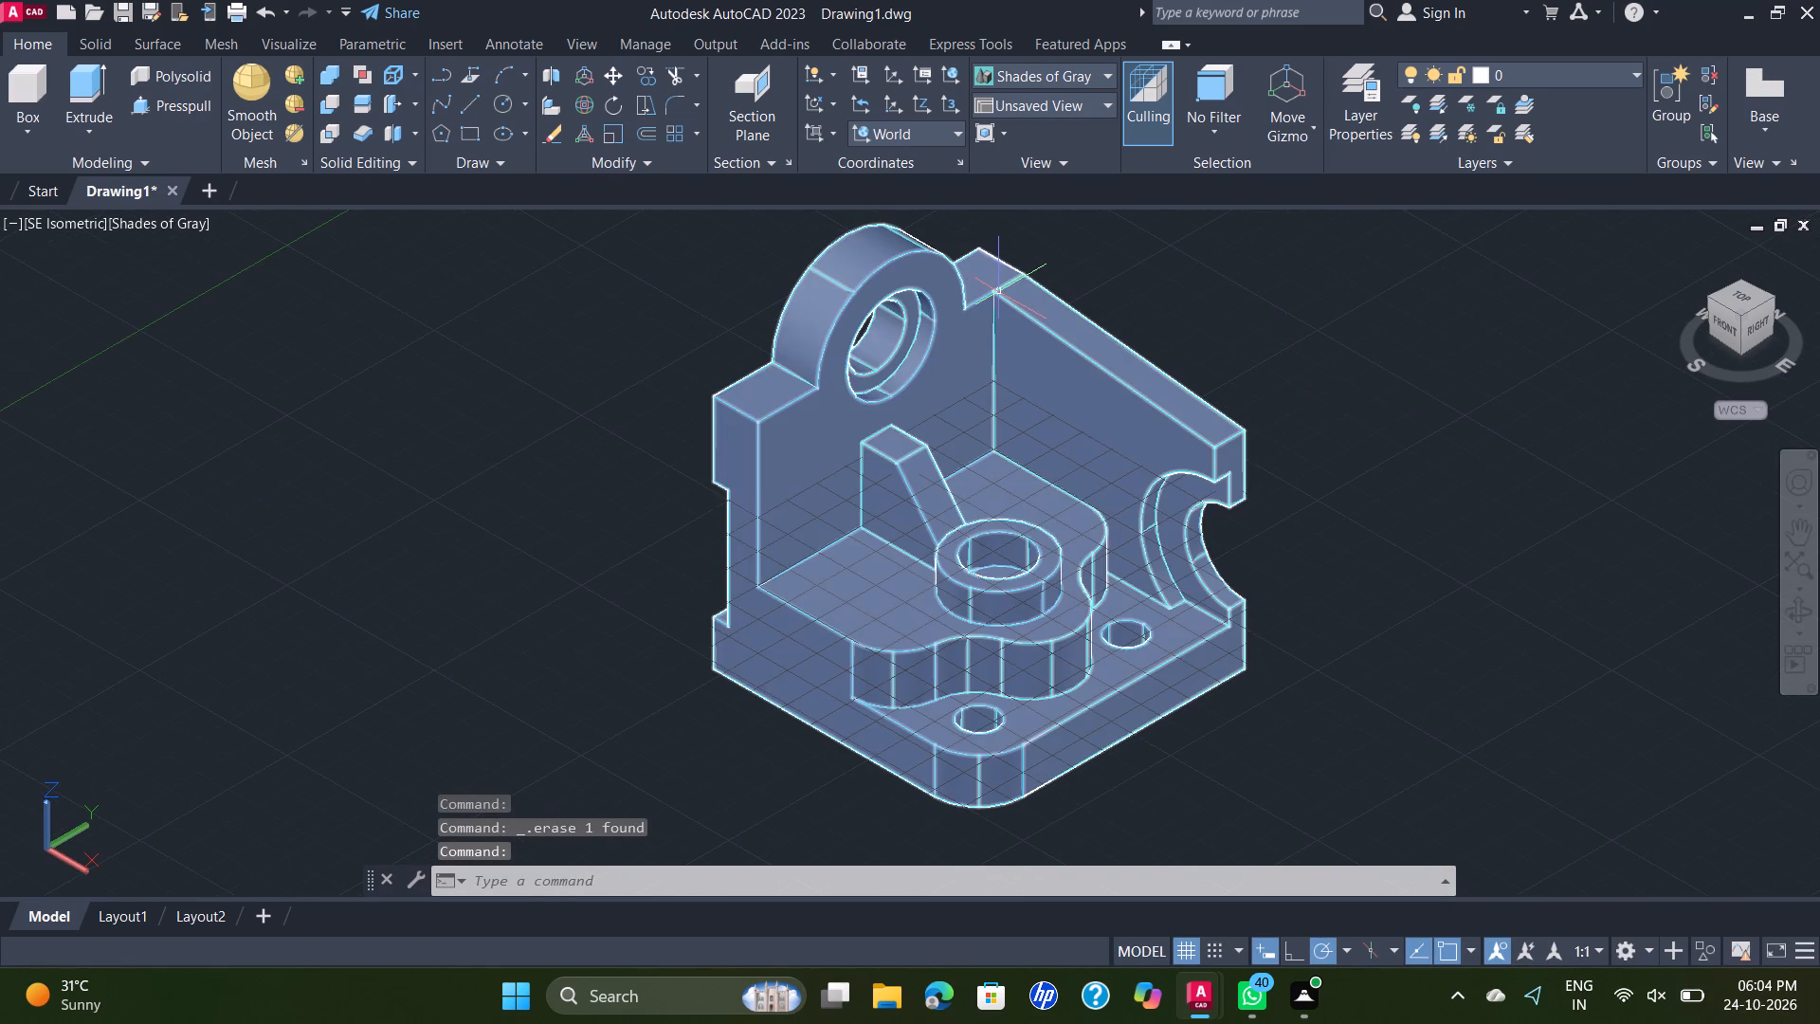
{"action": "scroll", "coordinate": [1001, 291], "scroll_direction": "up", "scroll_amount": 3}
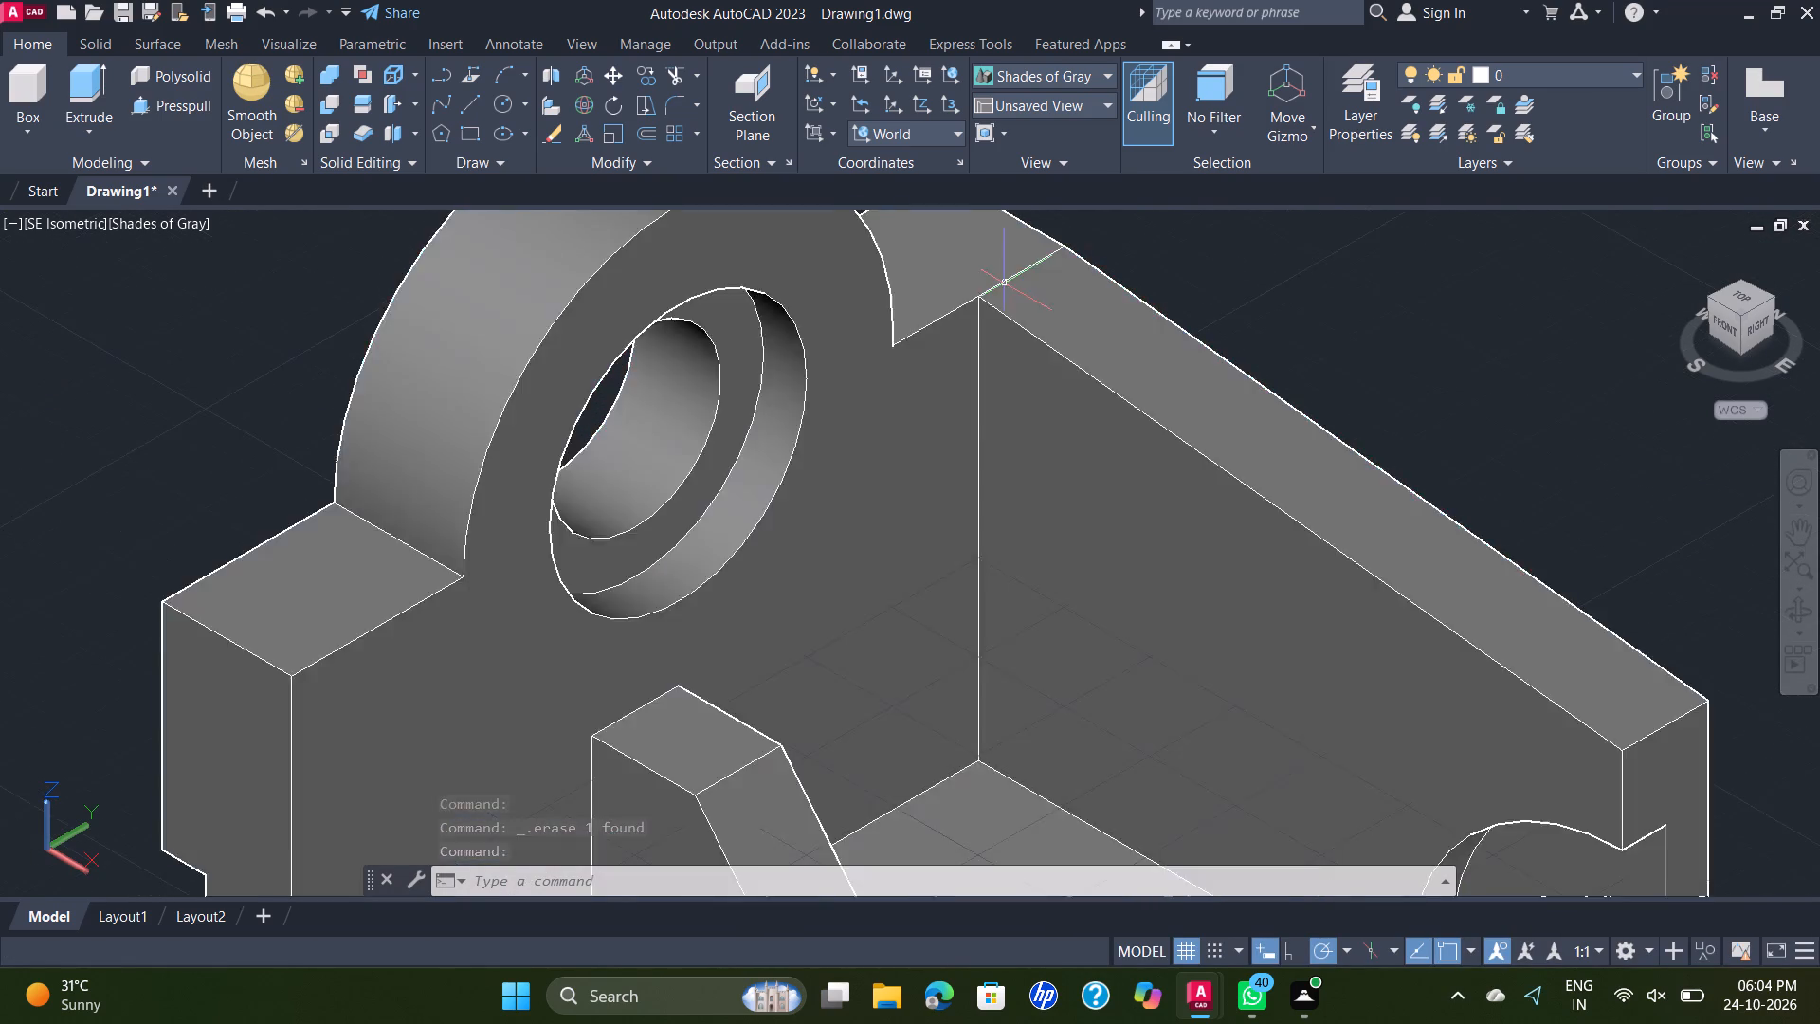
Move the whole bracket solid from its original position to an empty area of the model space.
{"action": "scroll", "coordinate": [1005, 283], "scroll_direction": "up", "scroll_amount": 1}
{"action": "left_click", "coordinate": [1005, 283]}
{"action": "scroll", "coordinate": [1005, 283], "scroll_direction": "down", "scroll_amount": 3}
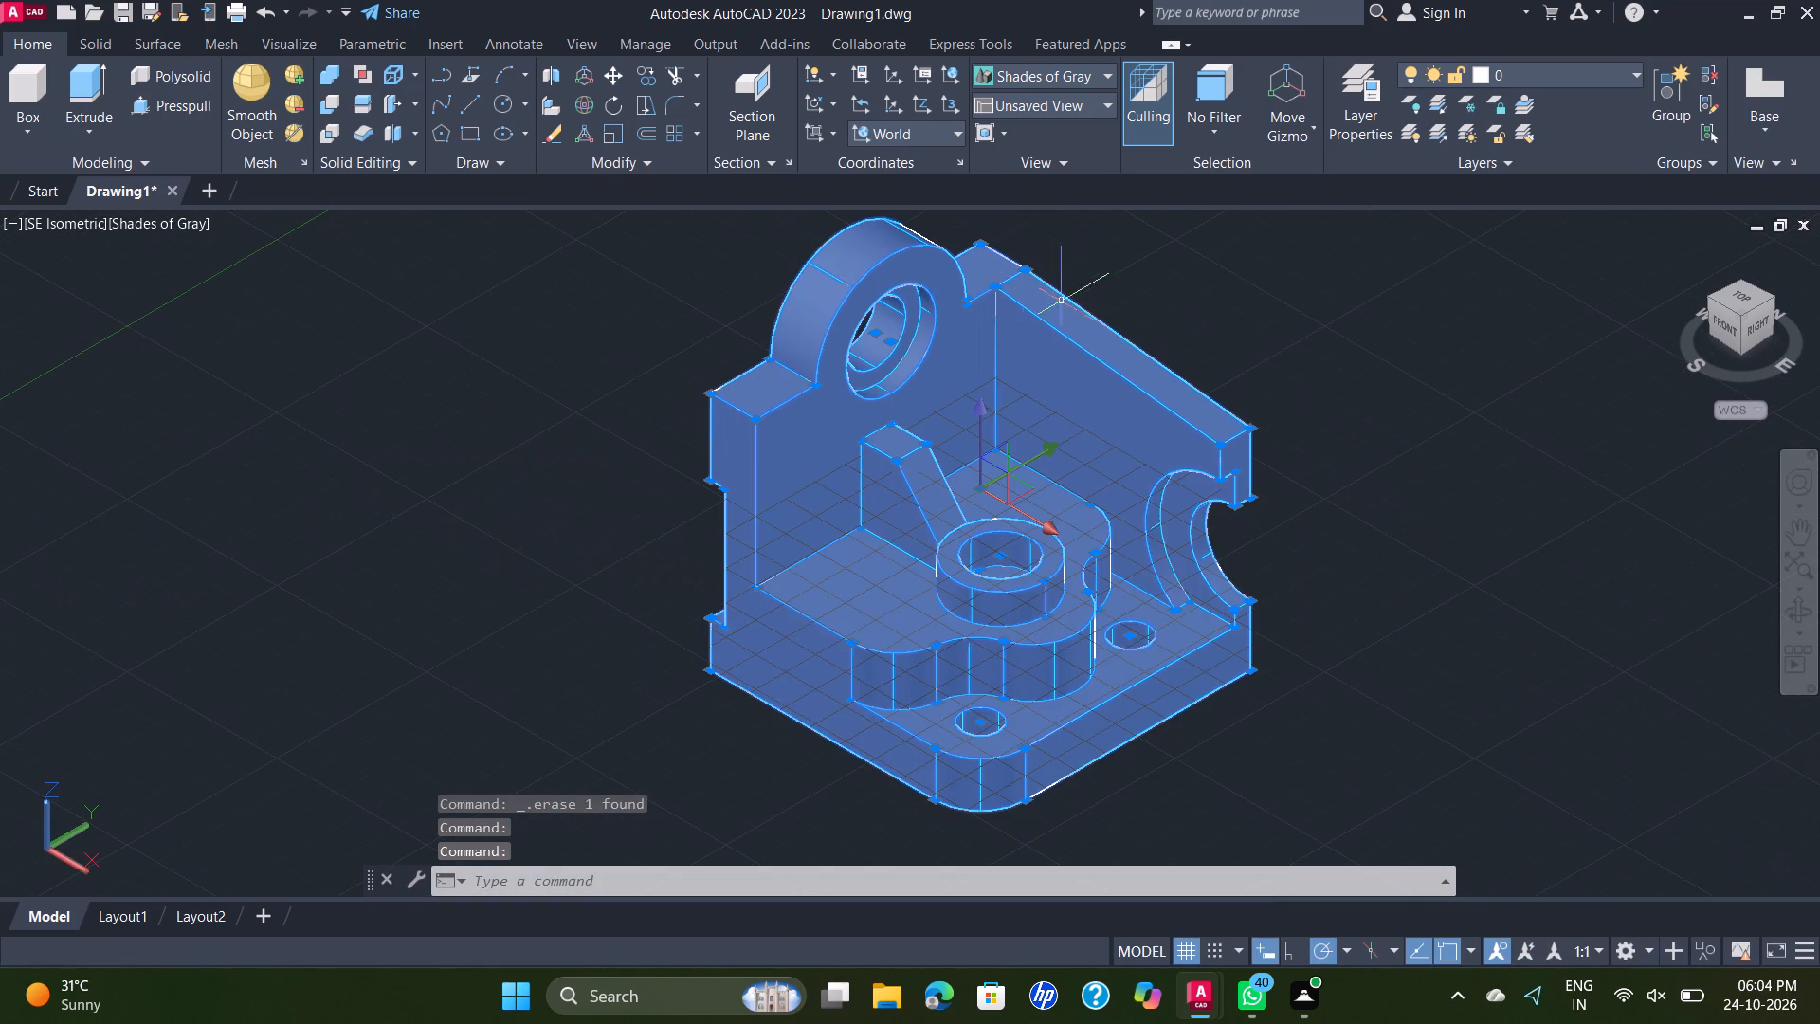
{"action": "key", "text": "Escape"}
{"action": "left_click", "coordinate": [1089, 352]}
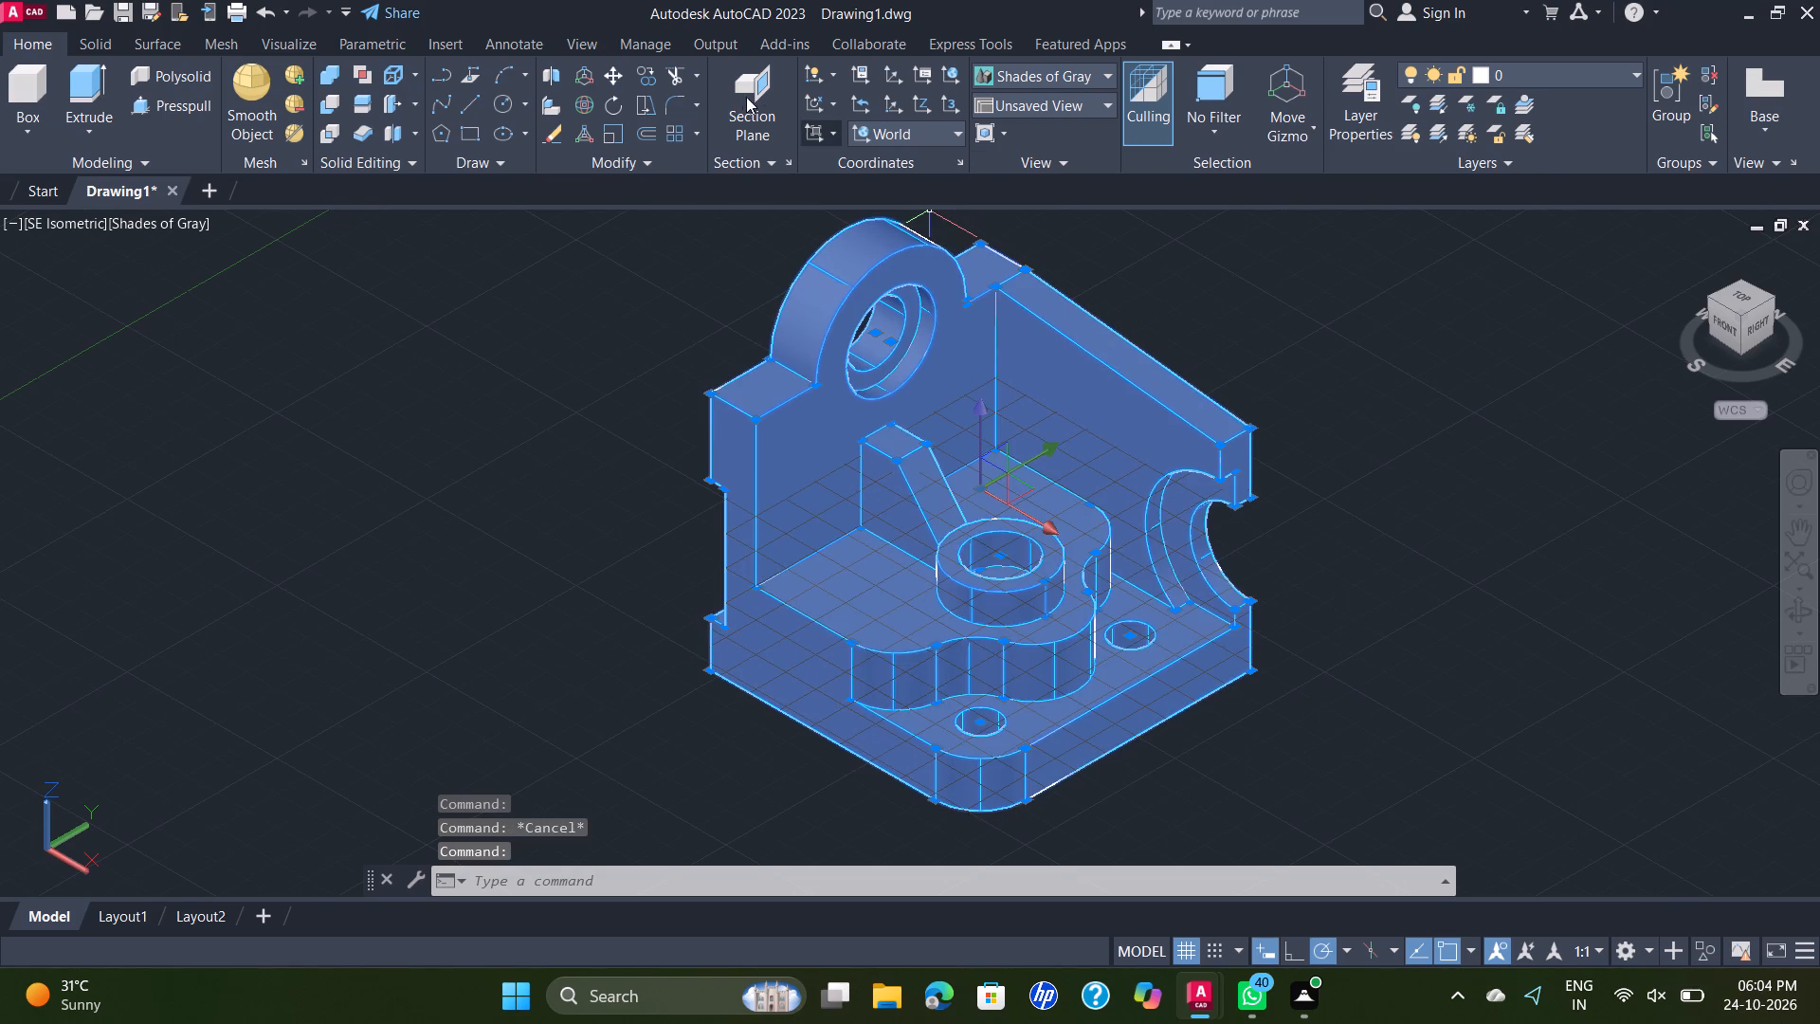
{"action": "left_click", "coordinate": [615, 79]}
{"action": "left_click", "coordinate": [959, 405]}
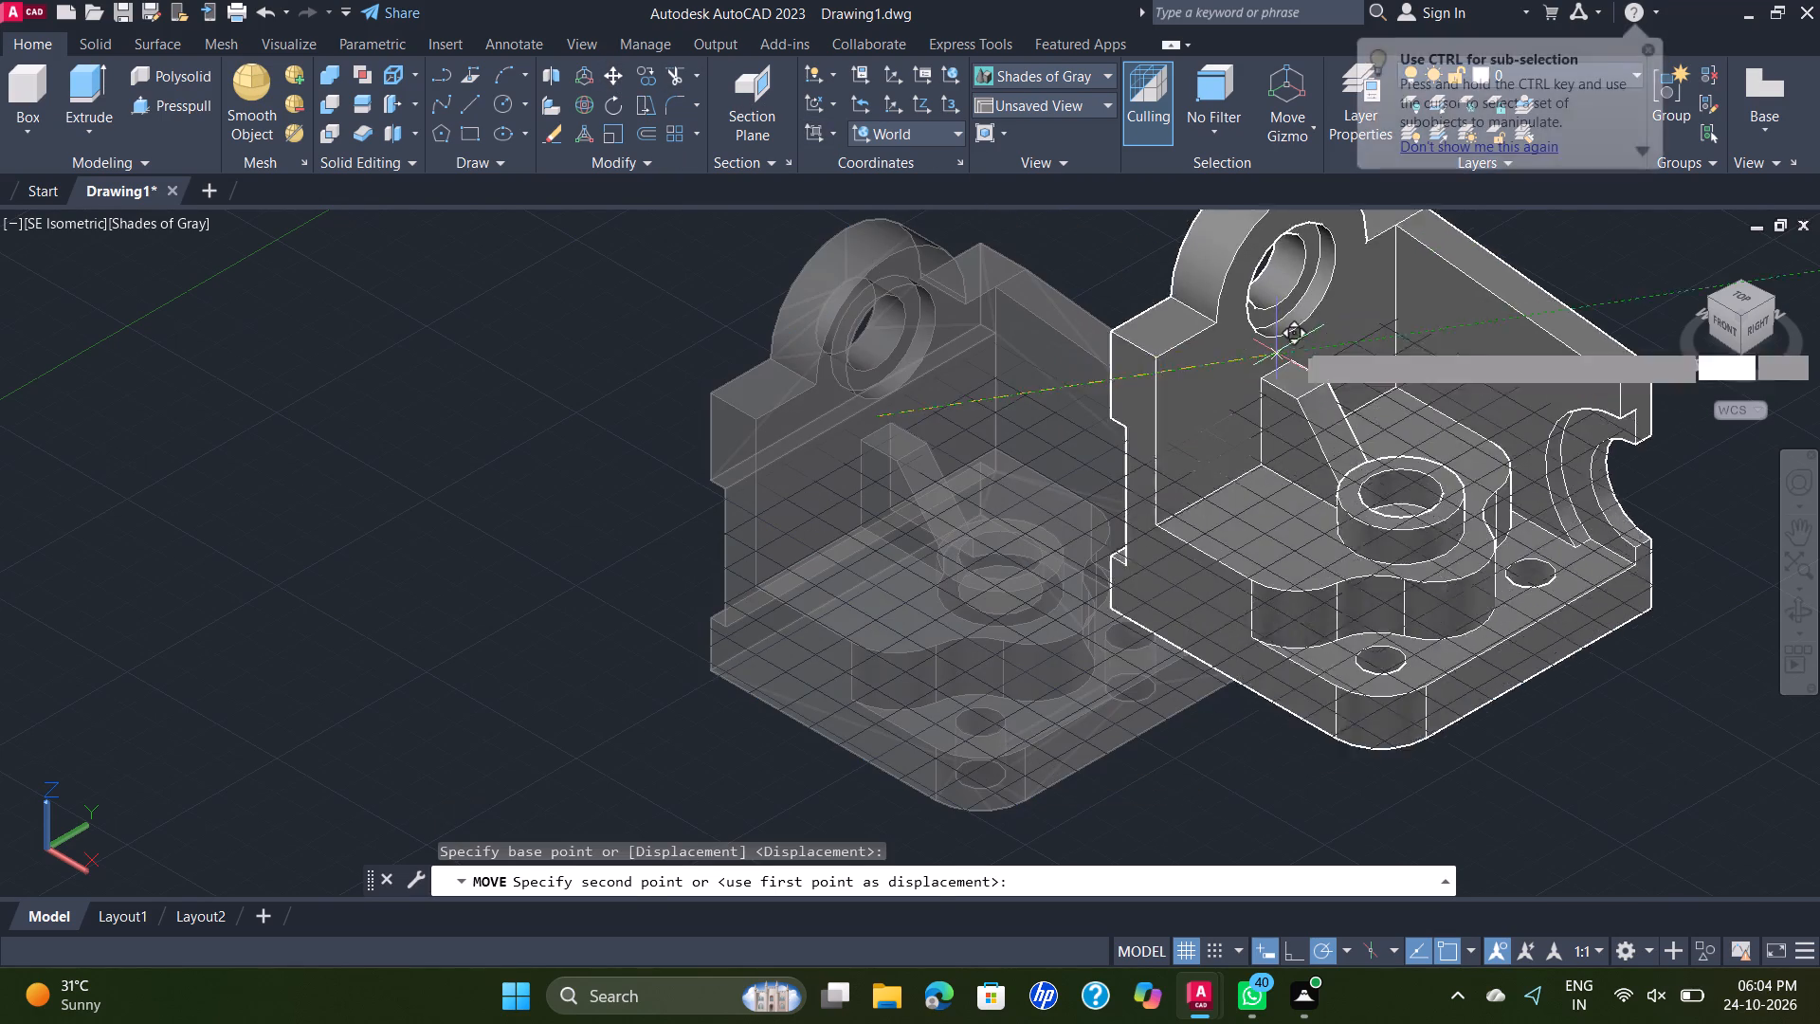
{"action": "left_click", "coordinate": [295, 405]}
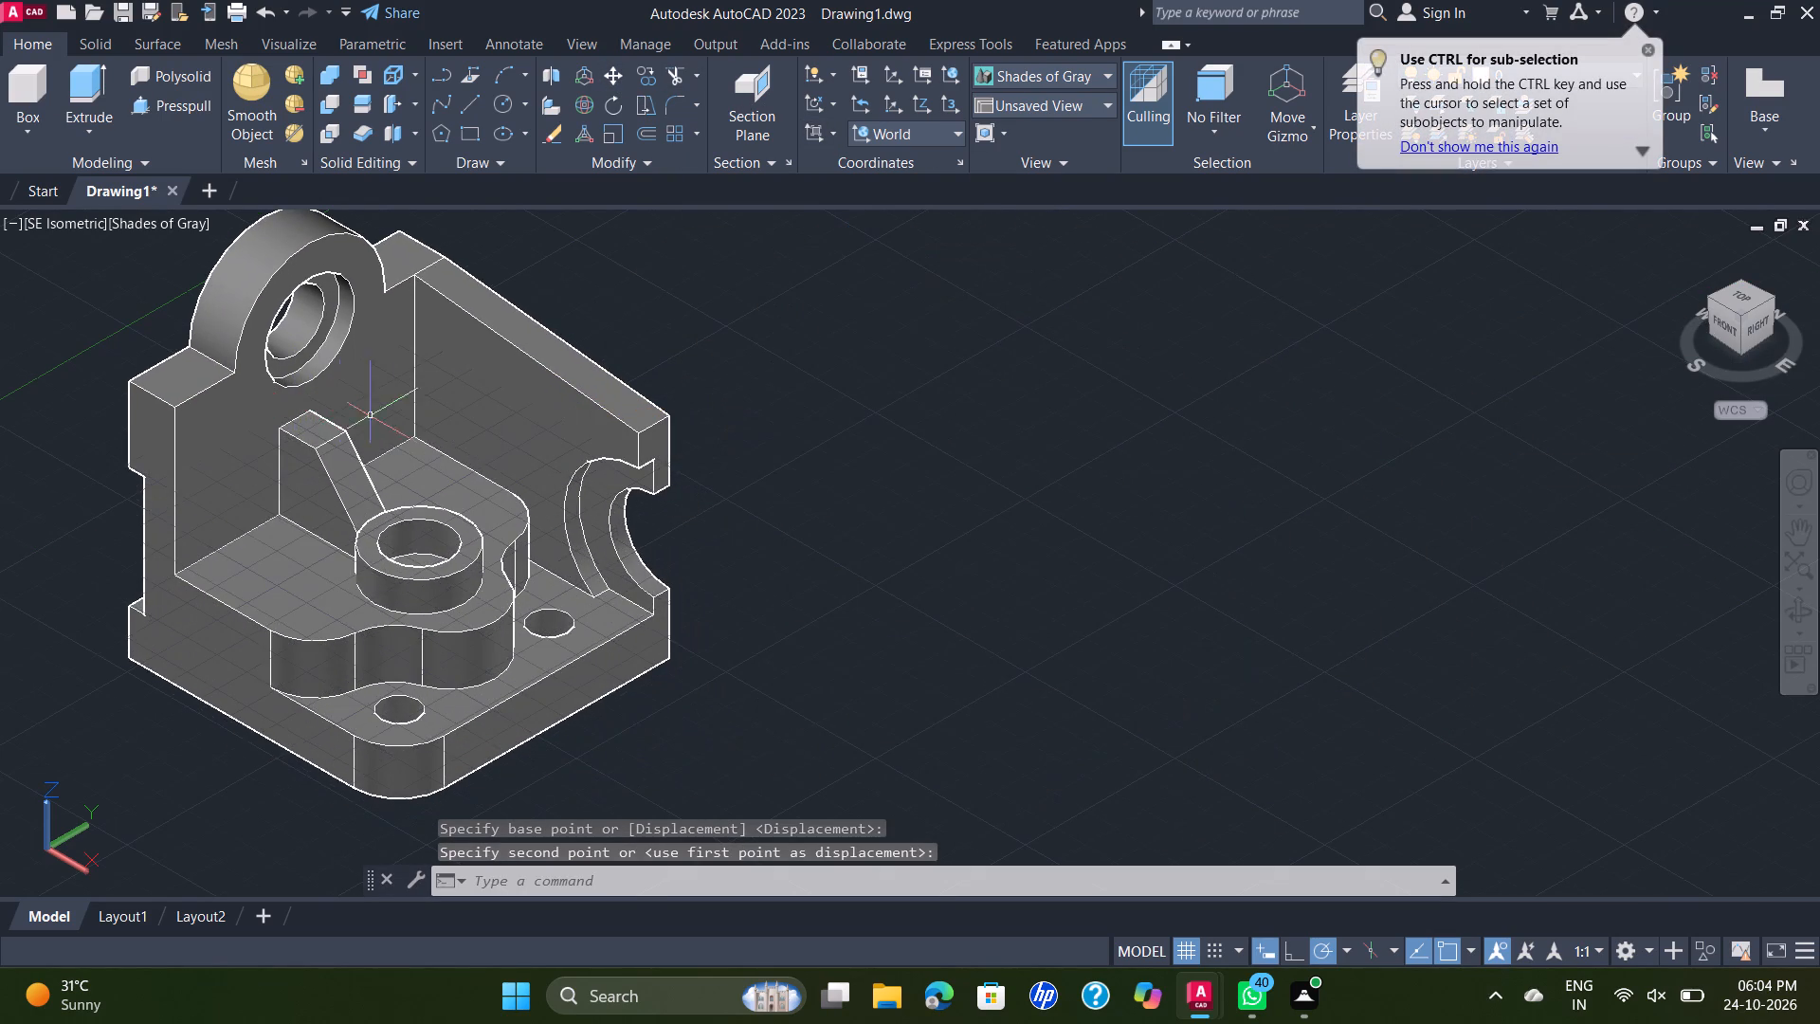
Save the drawing in the Documents folder under the file name D 70.
{"action": "scroll", "coordinate": [790, 414], "scroll_direction": "down", "scroll_amount": 2}
{"action": "middle_click_drag", "start_coordinate": [882, 397], "coordinate": [1029, 441]}
{"action": "scroll", "coordinate": [865, 485], "scroll_direction": "up", "scroll_amount": 3}
{"action": "middle_click_drag", "start_coordinate": [937, 436], "coordinate": [1125, 427]}
{"action": "scroll", "coordinate": [1125, 427], "scroll_direction": "down", "scroll_amount": 2}
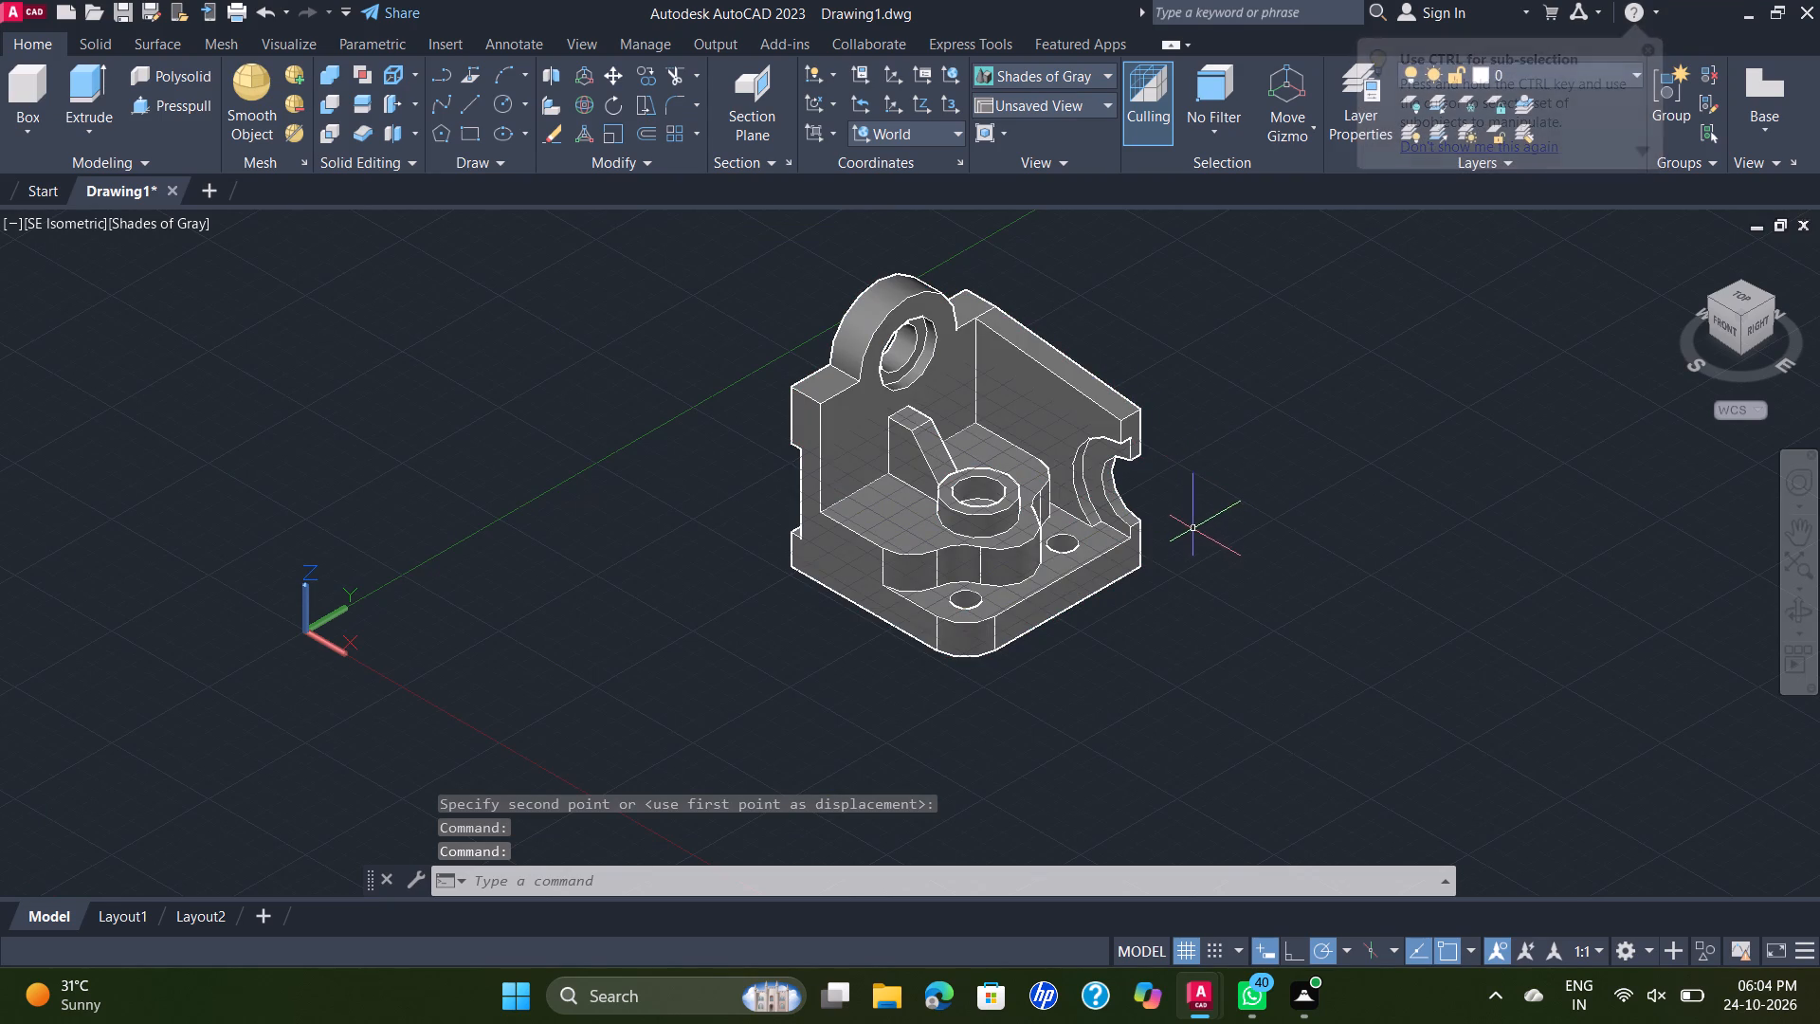
{"action": "key", "text": "ctrl+s"}
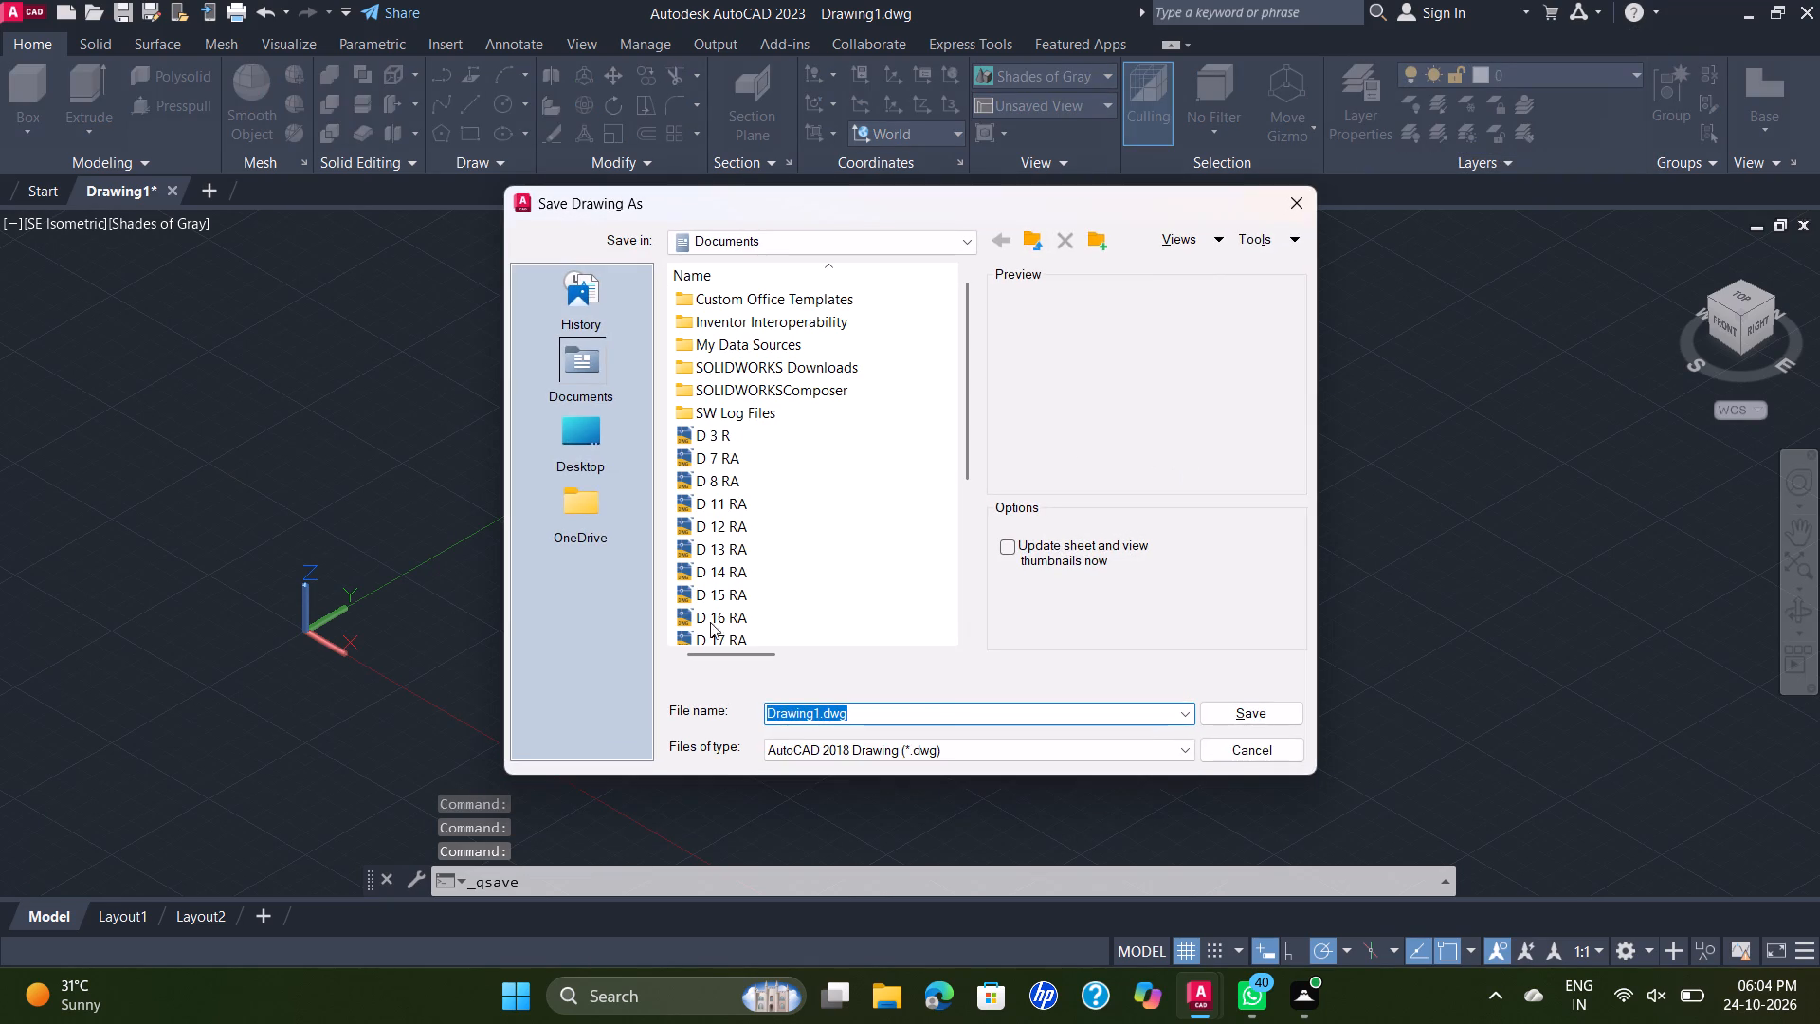
{"action": "type", "text": "D"}
{"action": "key", "text": "space"}
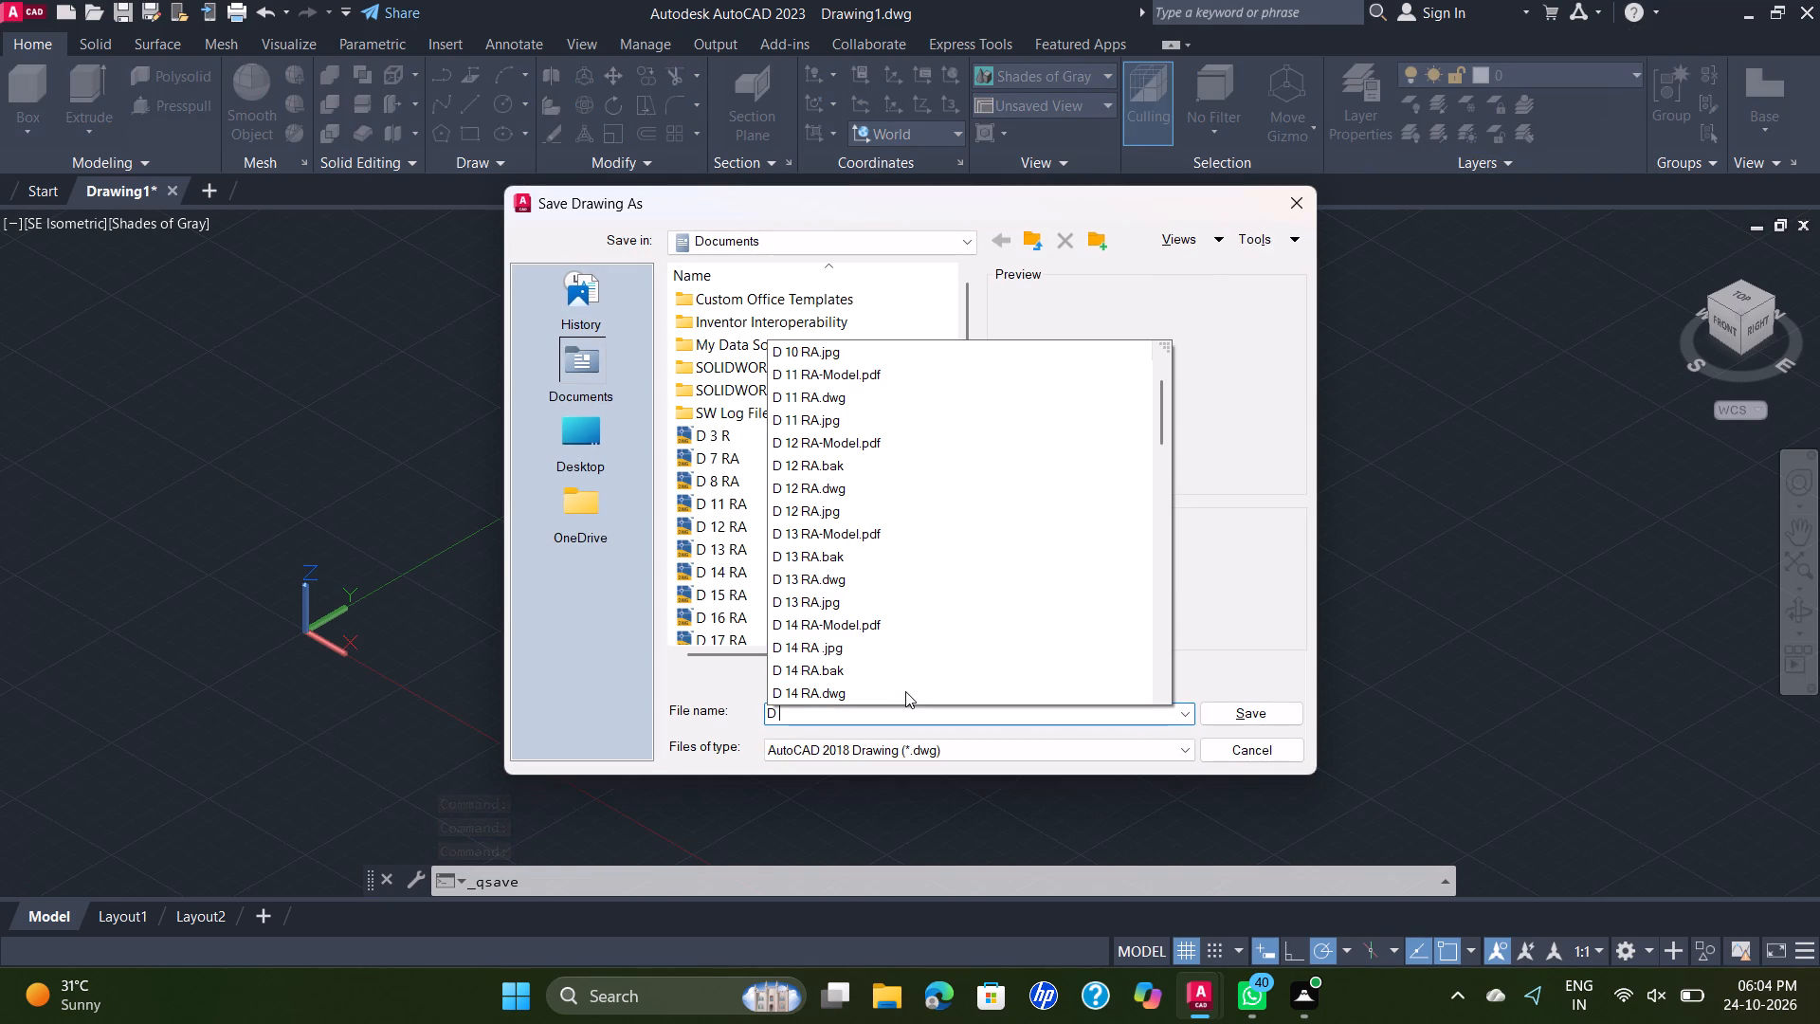
{"action": "key", "text": "7"}
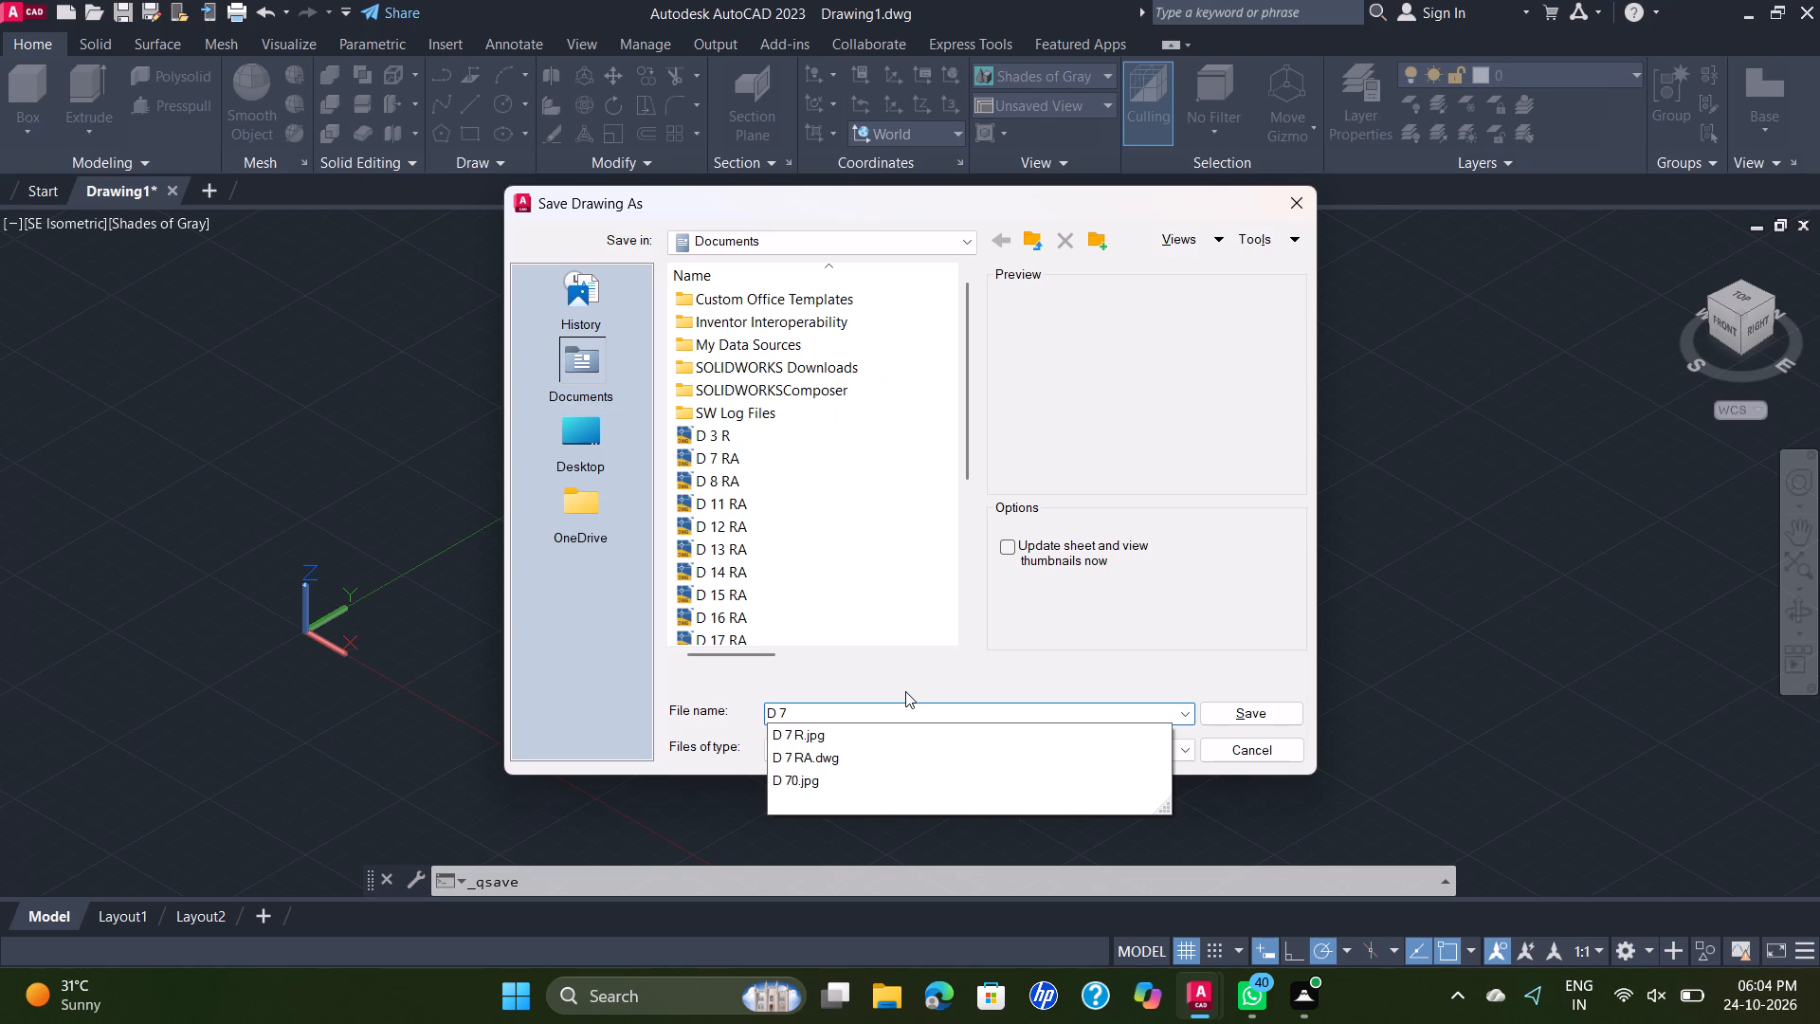
{"action": "key", "text": "0"}
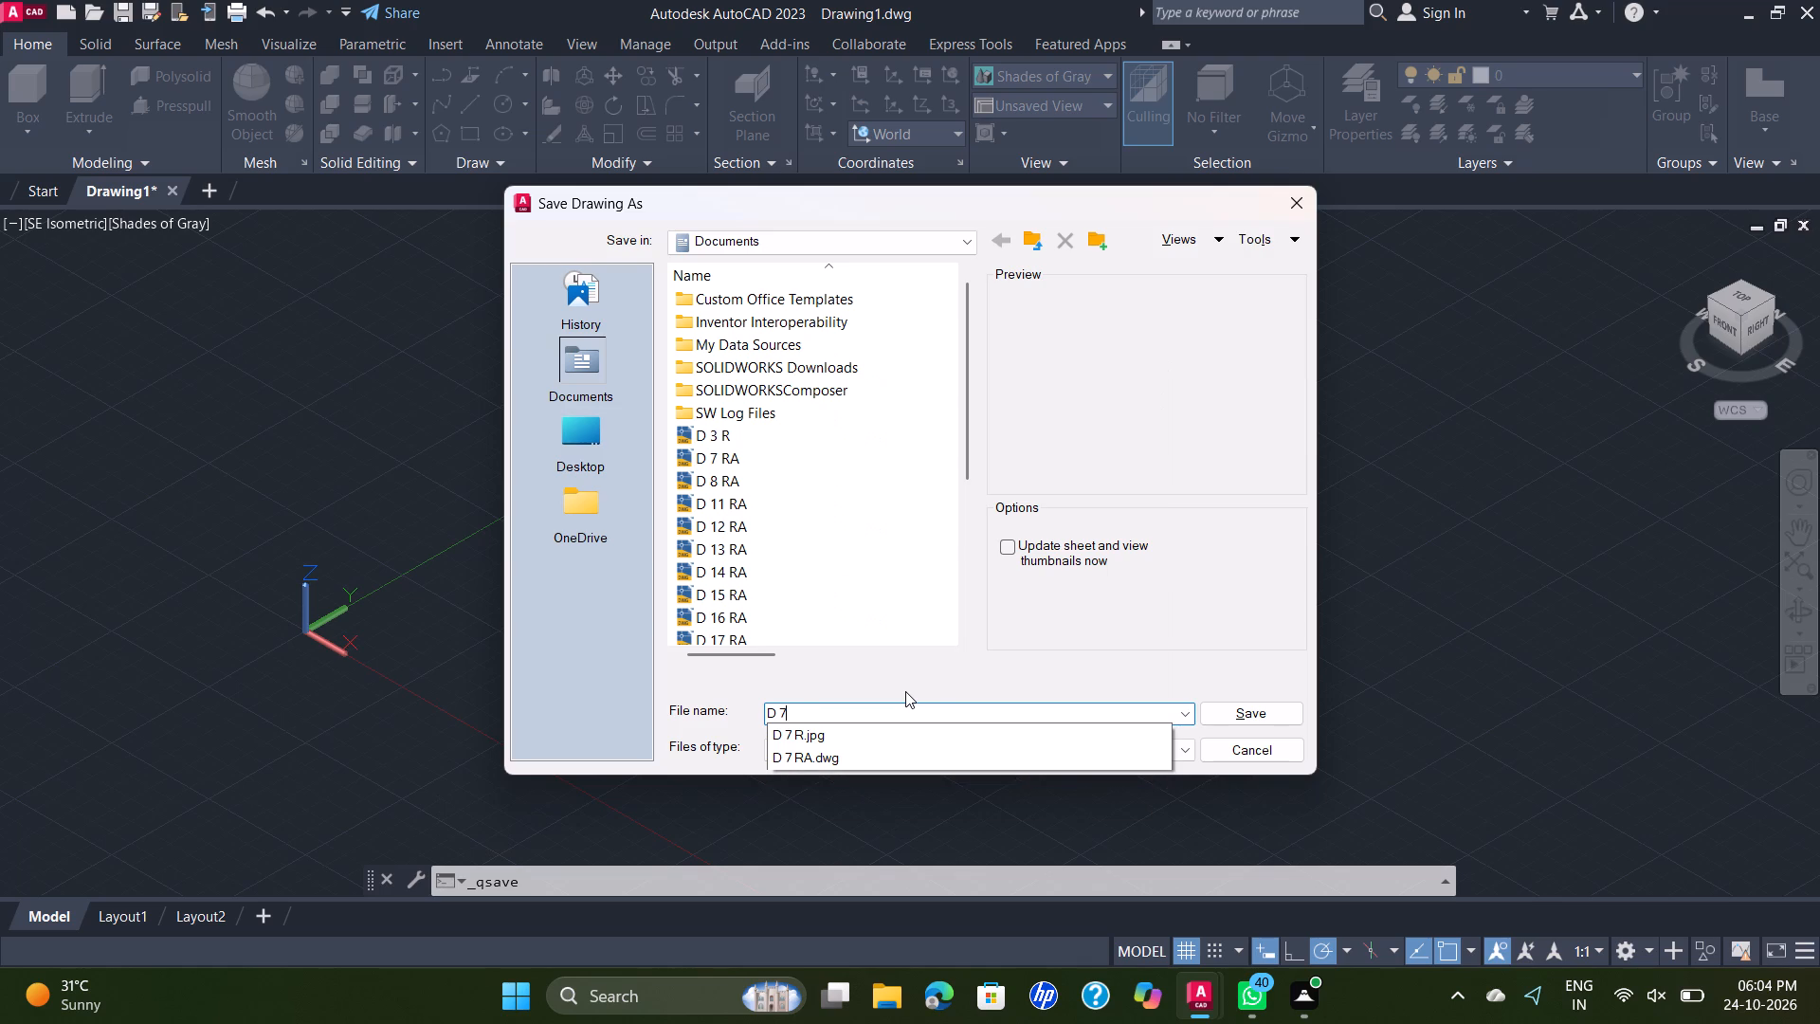
{"action": "key", "text": "Return"}
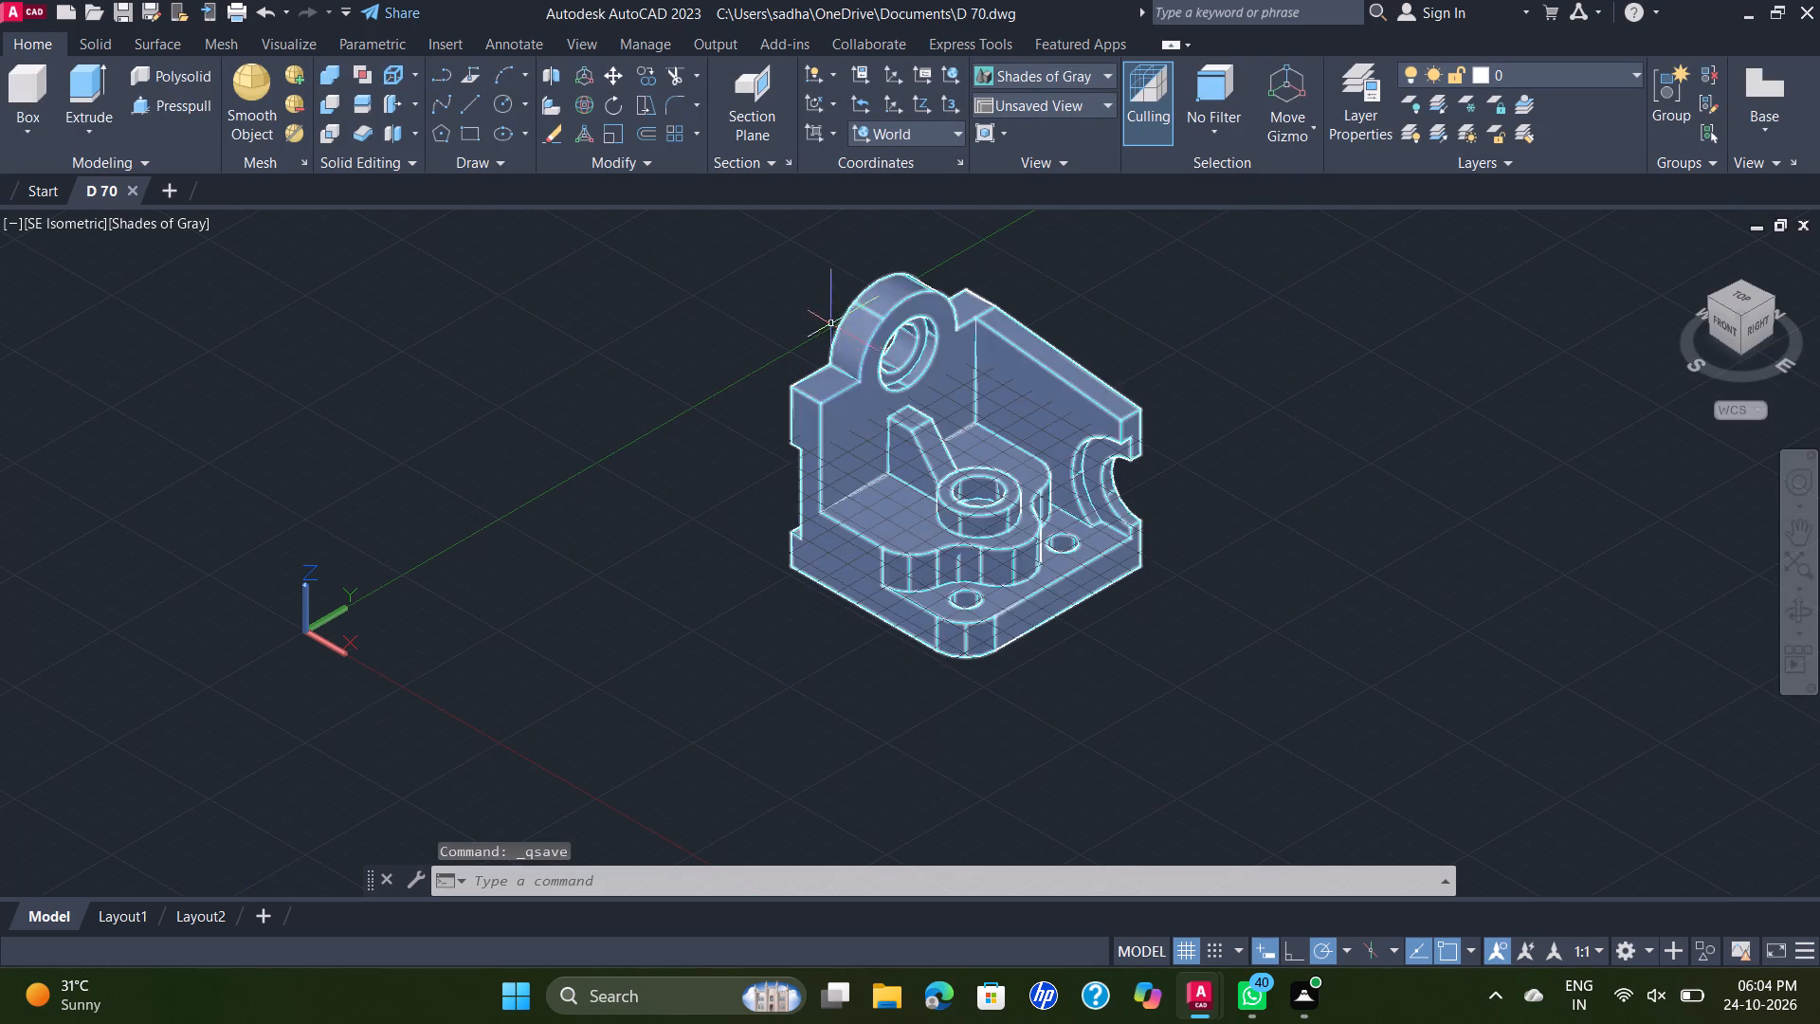
Start a plot of the model with the DWG To PDF.pc3 plotter and landscape orientation.
{"action": "scroll", "coordinate": [781, 311], "scroll_direction": "down", "scroll_amount": 1}
{"action": "middle_click_drag", "start_coordinate": [781, 311], "coordinate": [749, 383]}
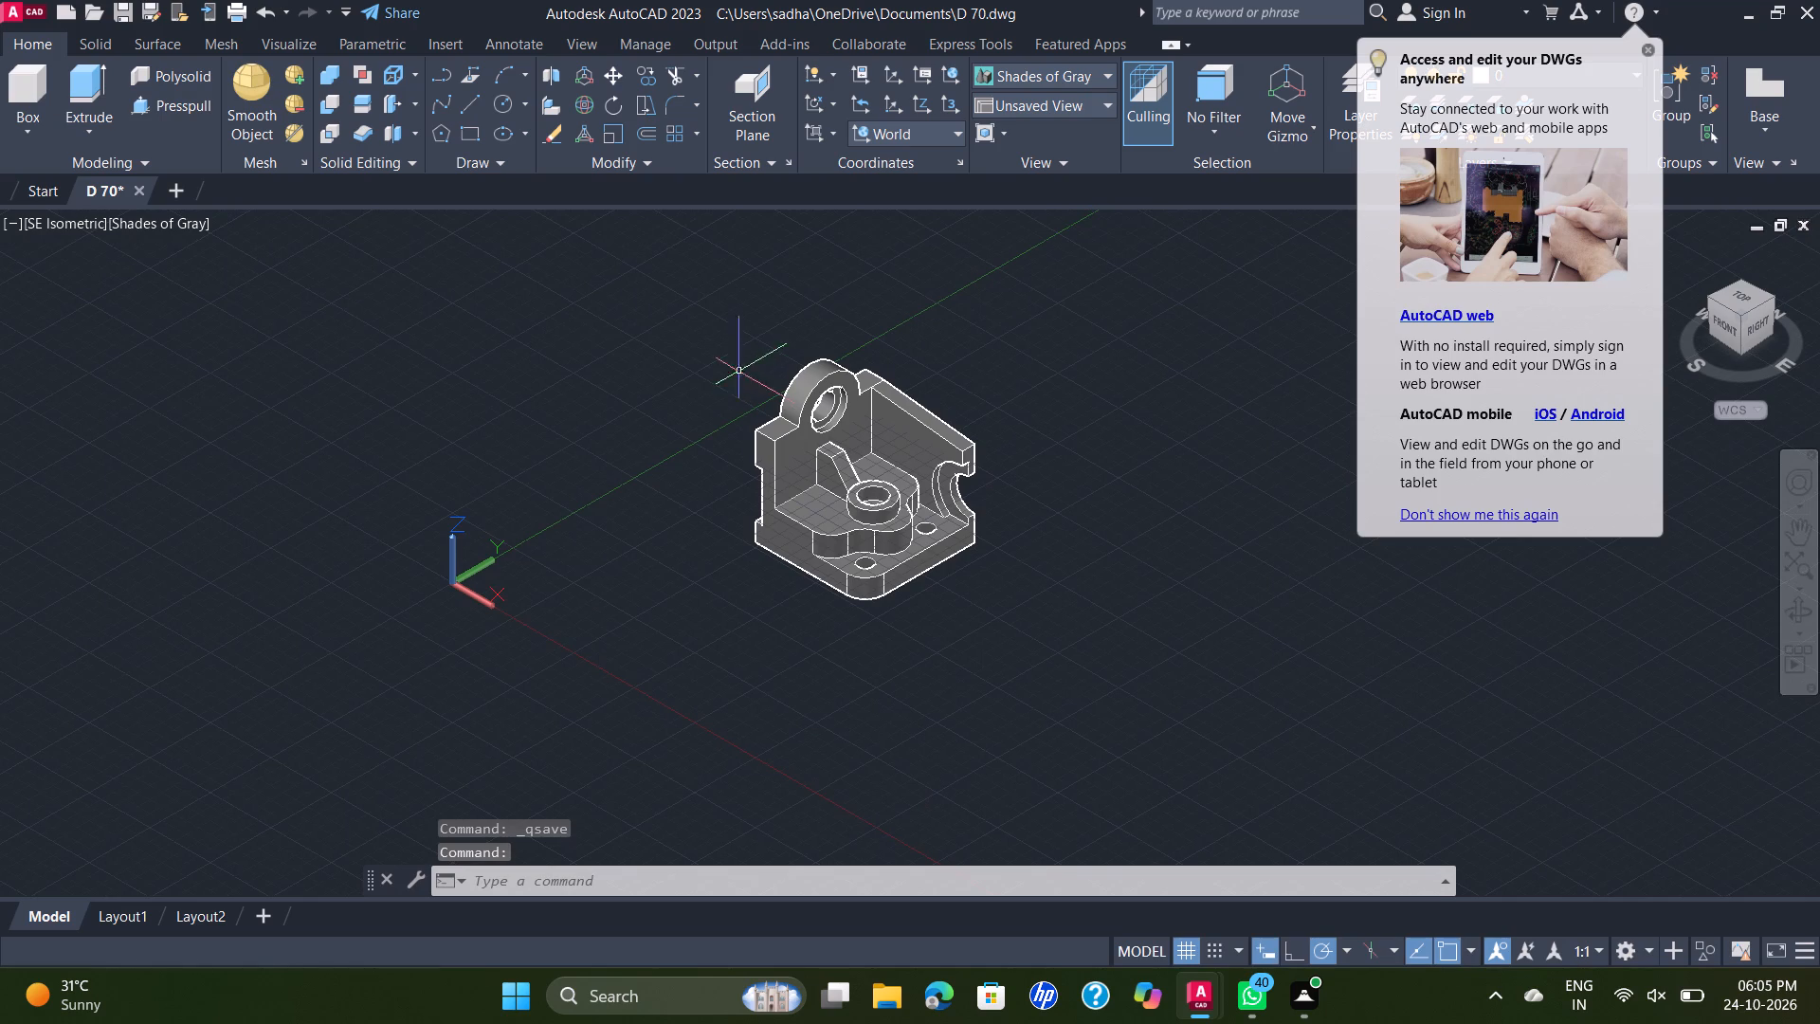
{"action": "type", "text": "PLO"}
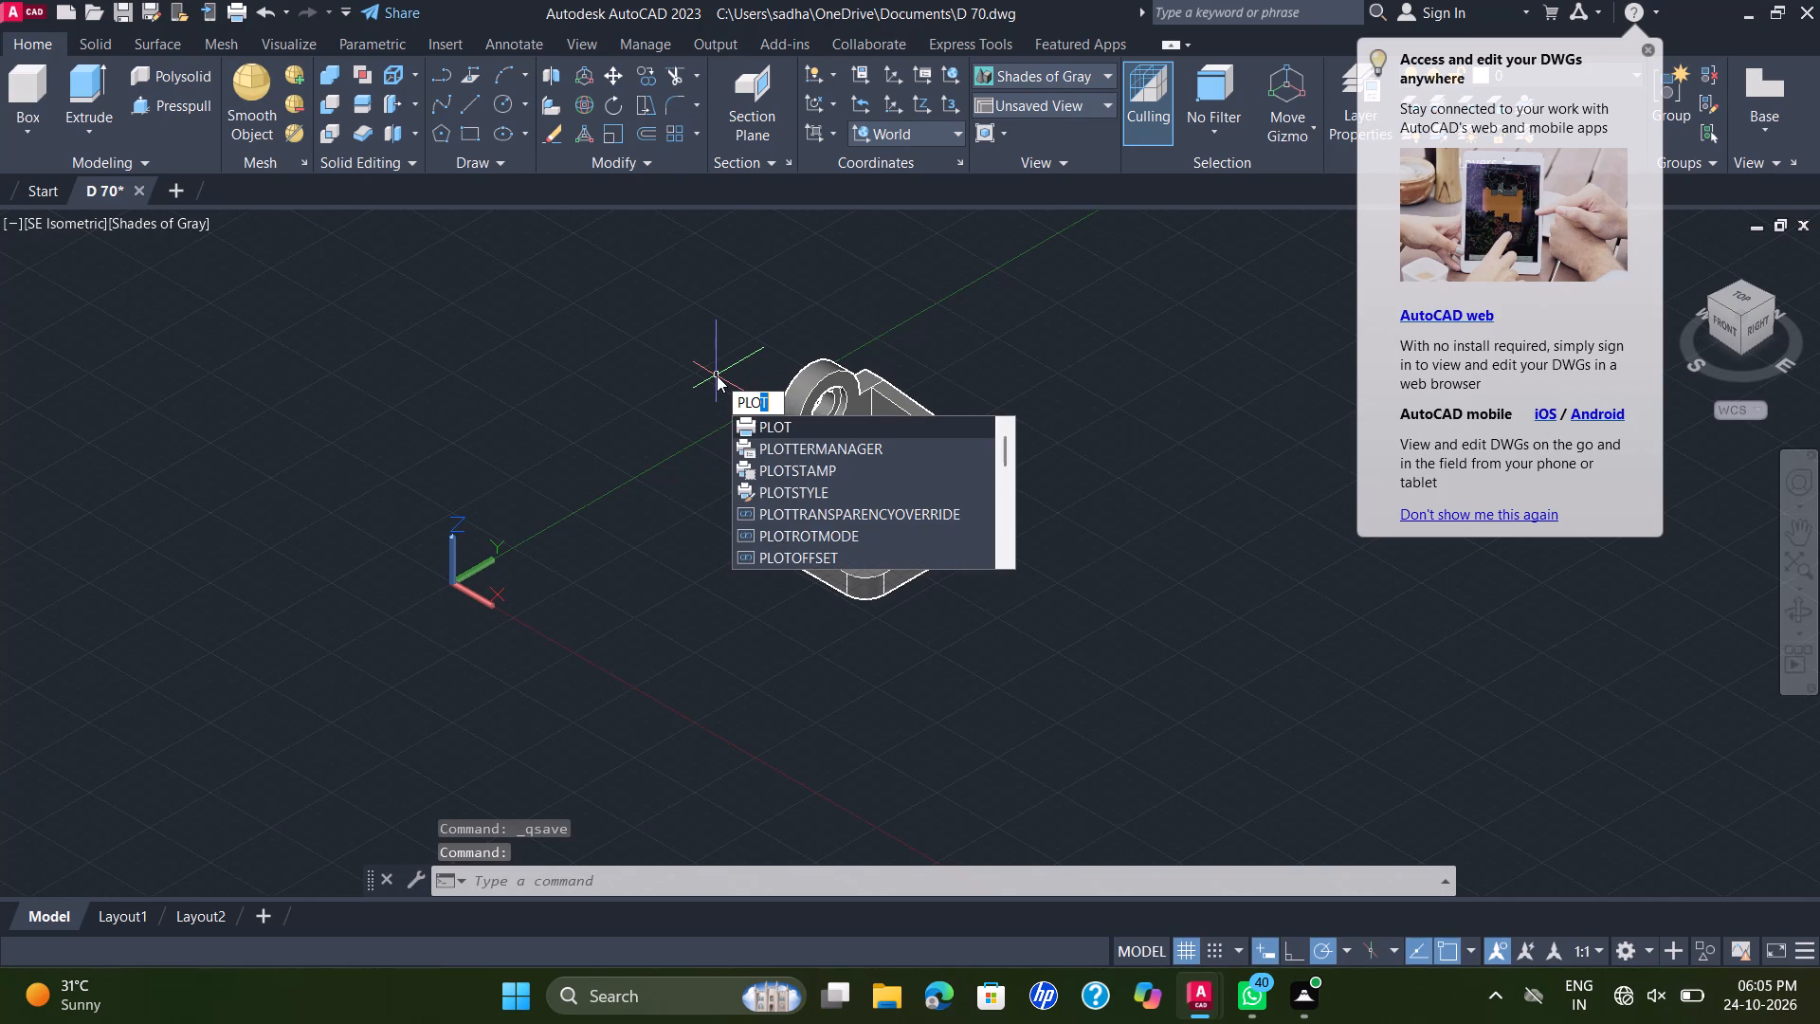
{"action": "key", "text": "t"}
{"action": "key", "text": "Return"}
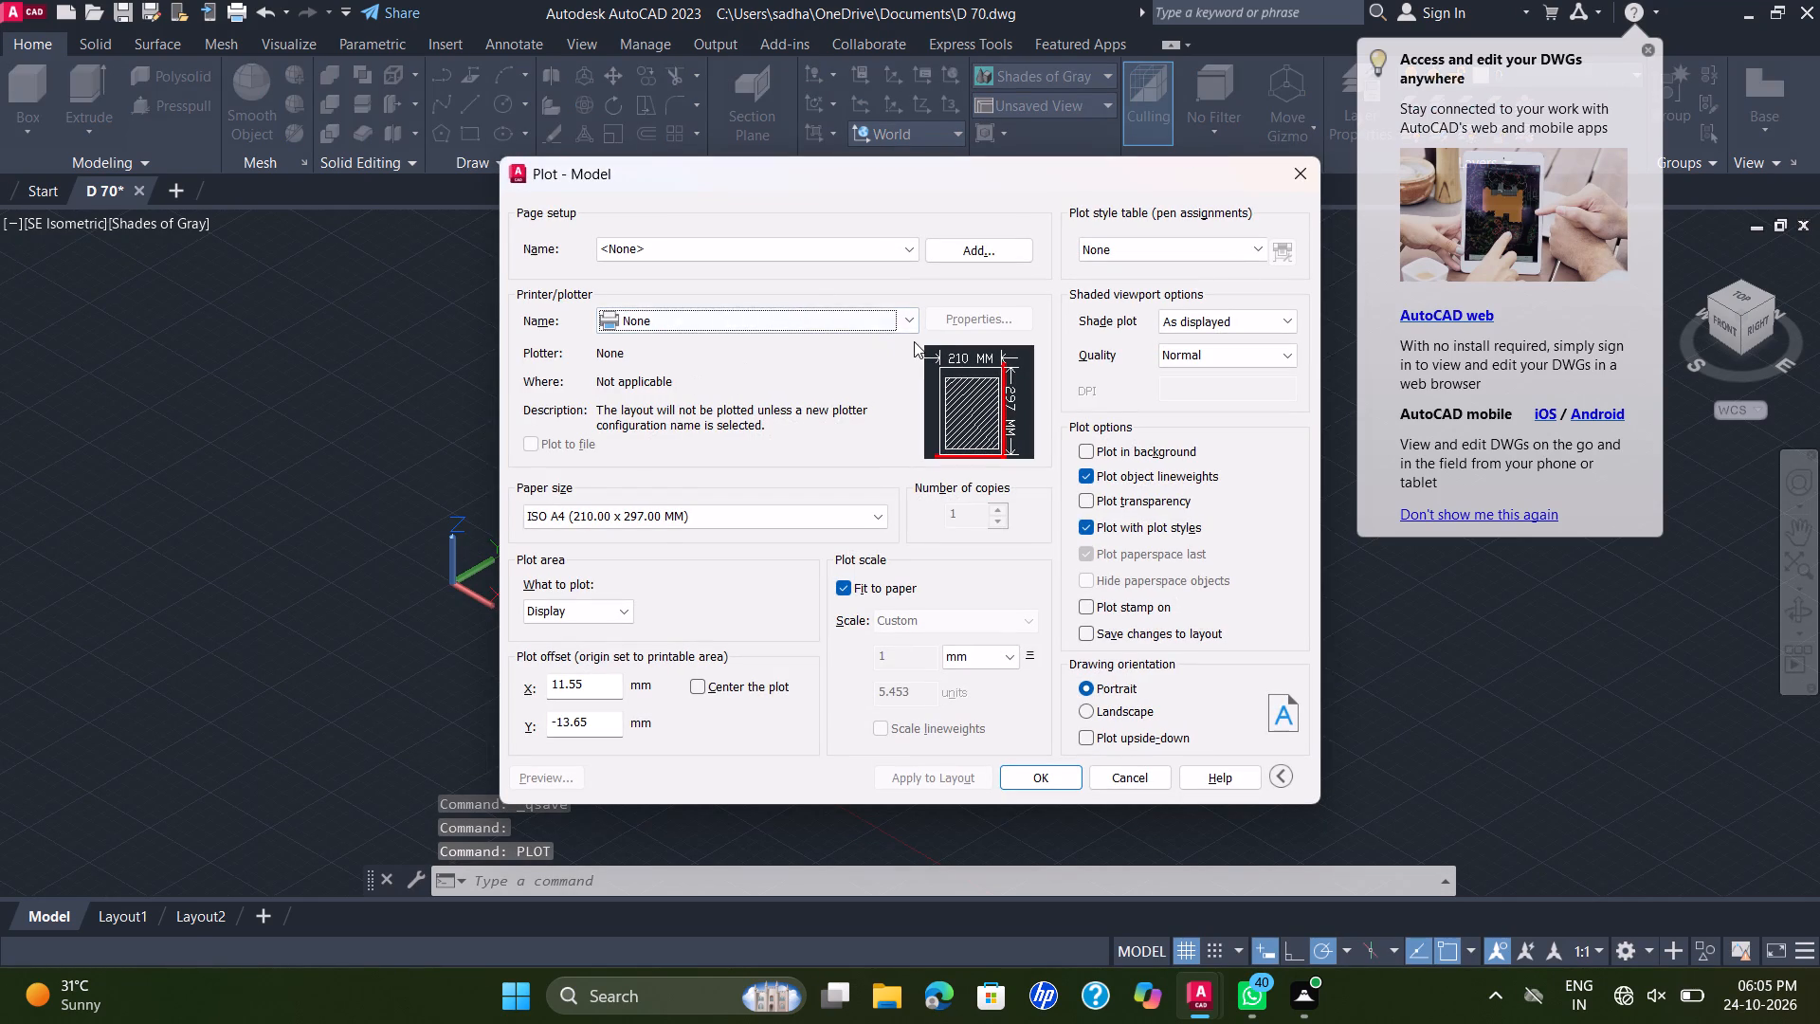
{"action": "left_click", "coordinate": [917, 329]}
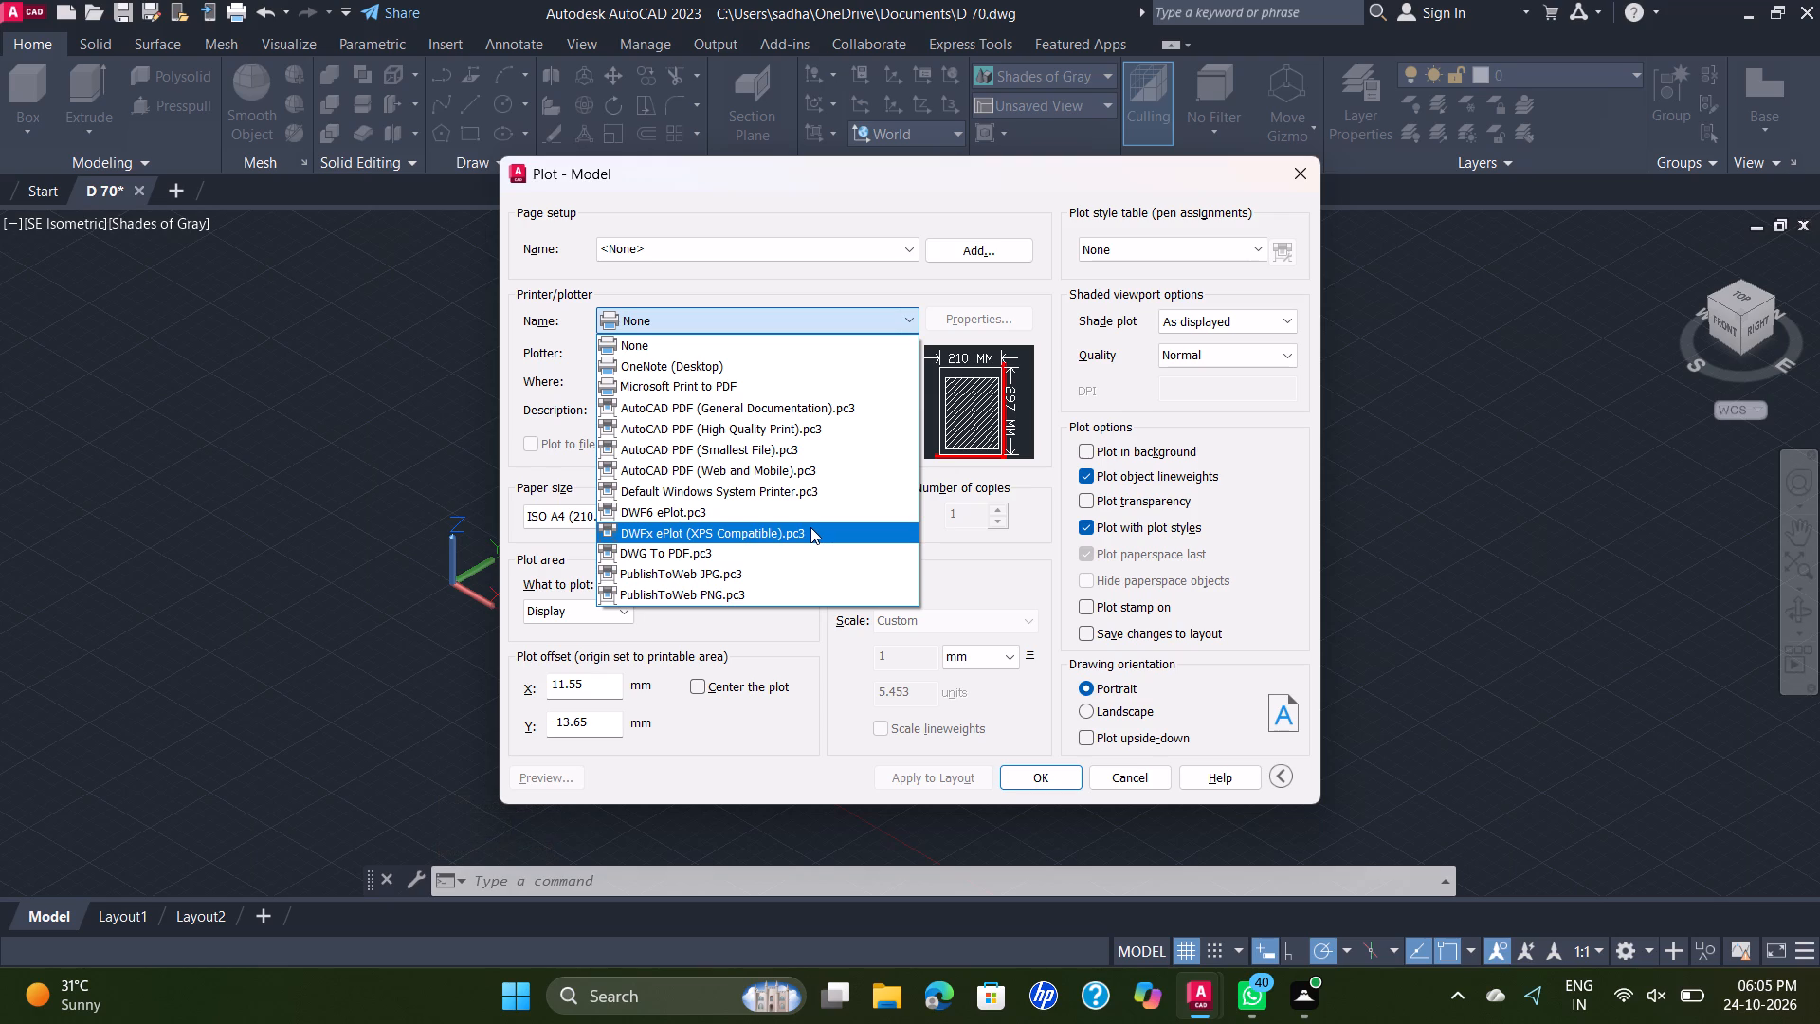
{"action": "left_click", "coordinate": [711, 547]}
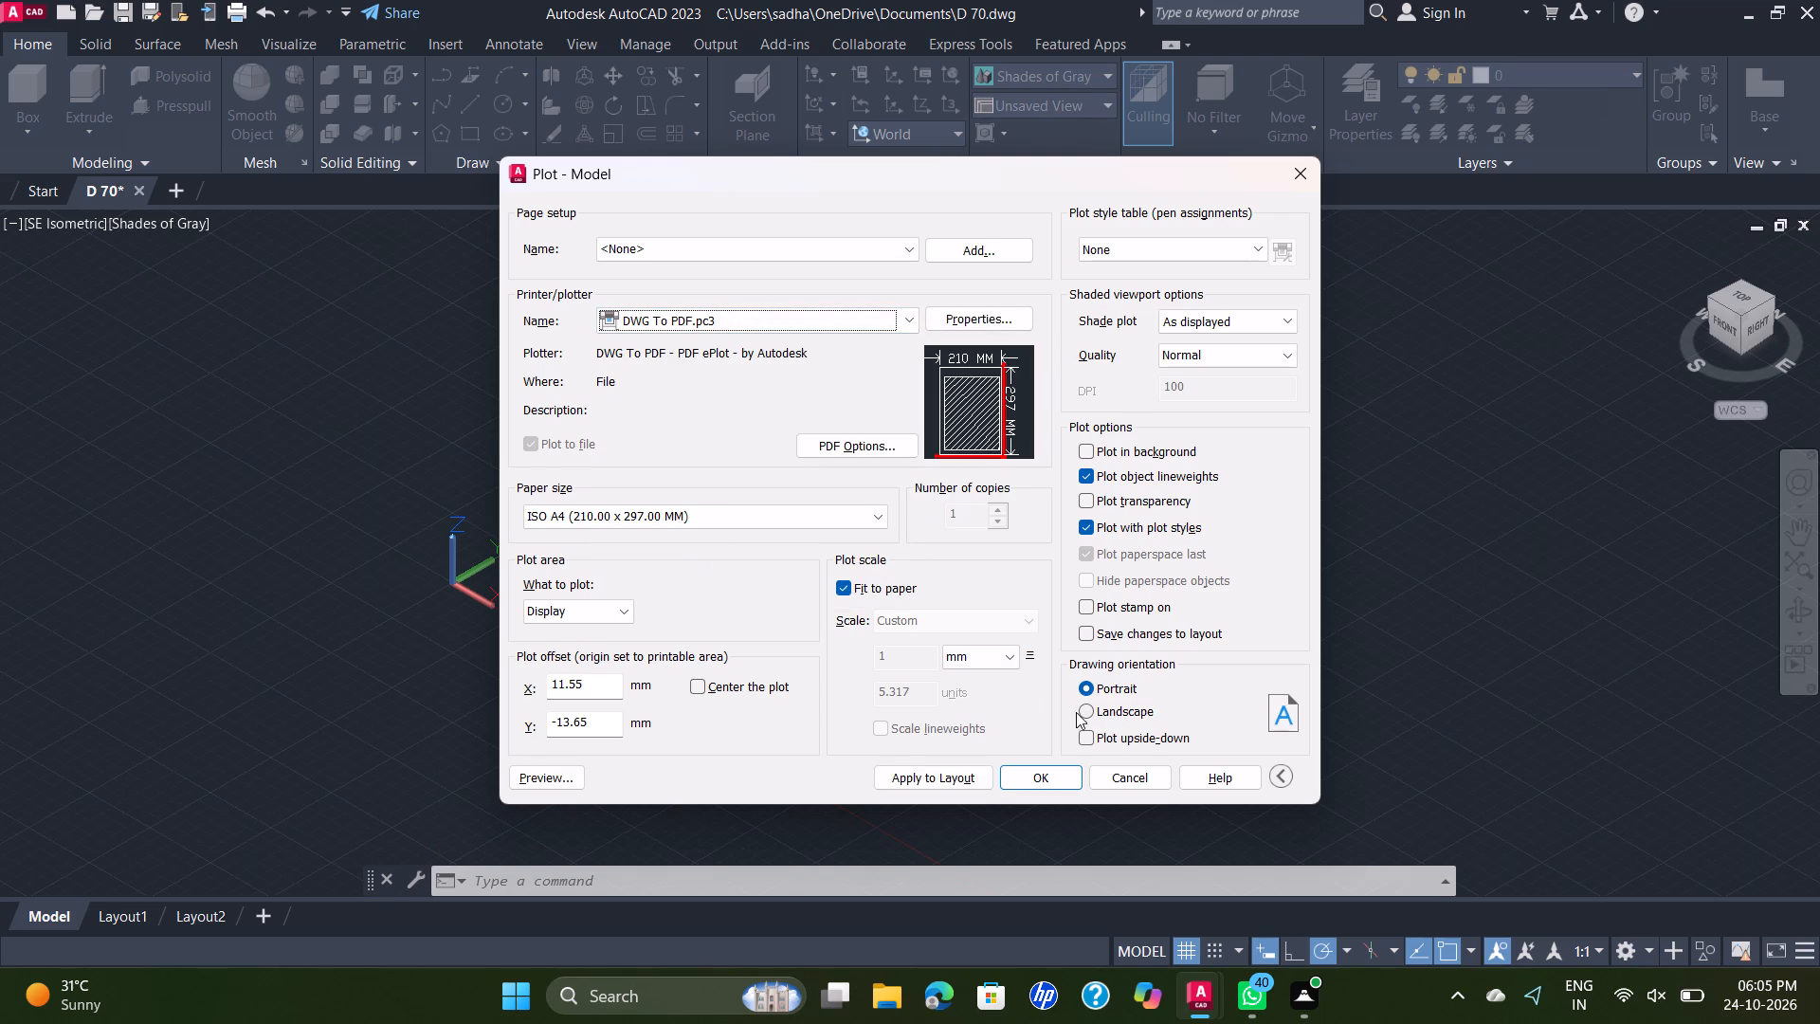
{"action": "left_click", "coordinate": [1084, 716]}
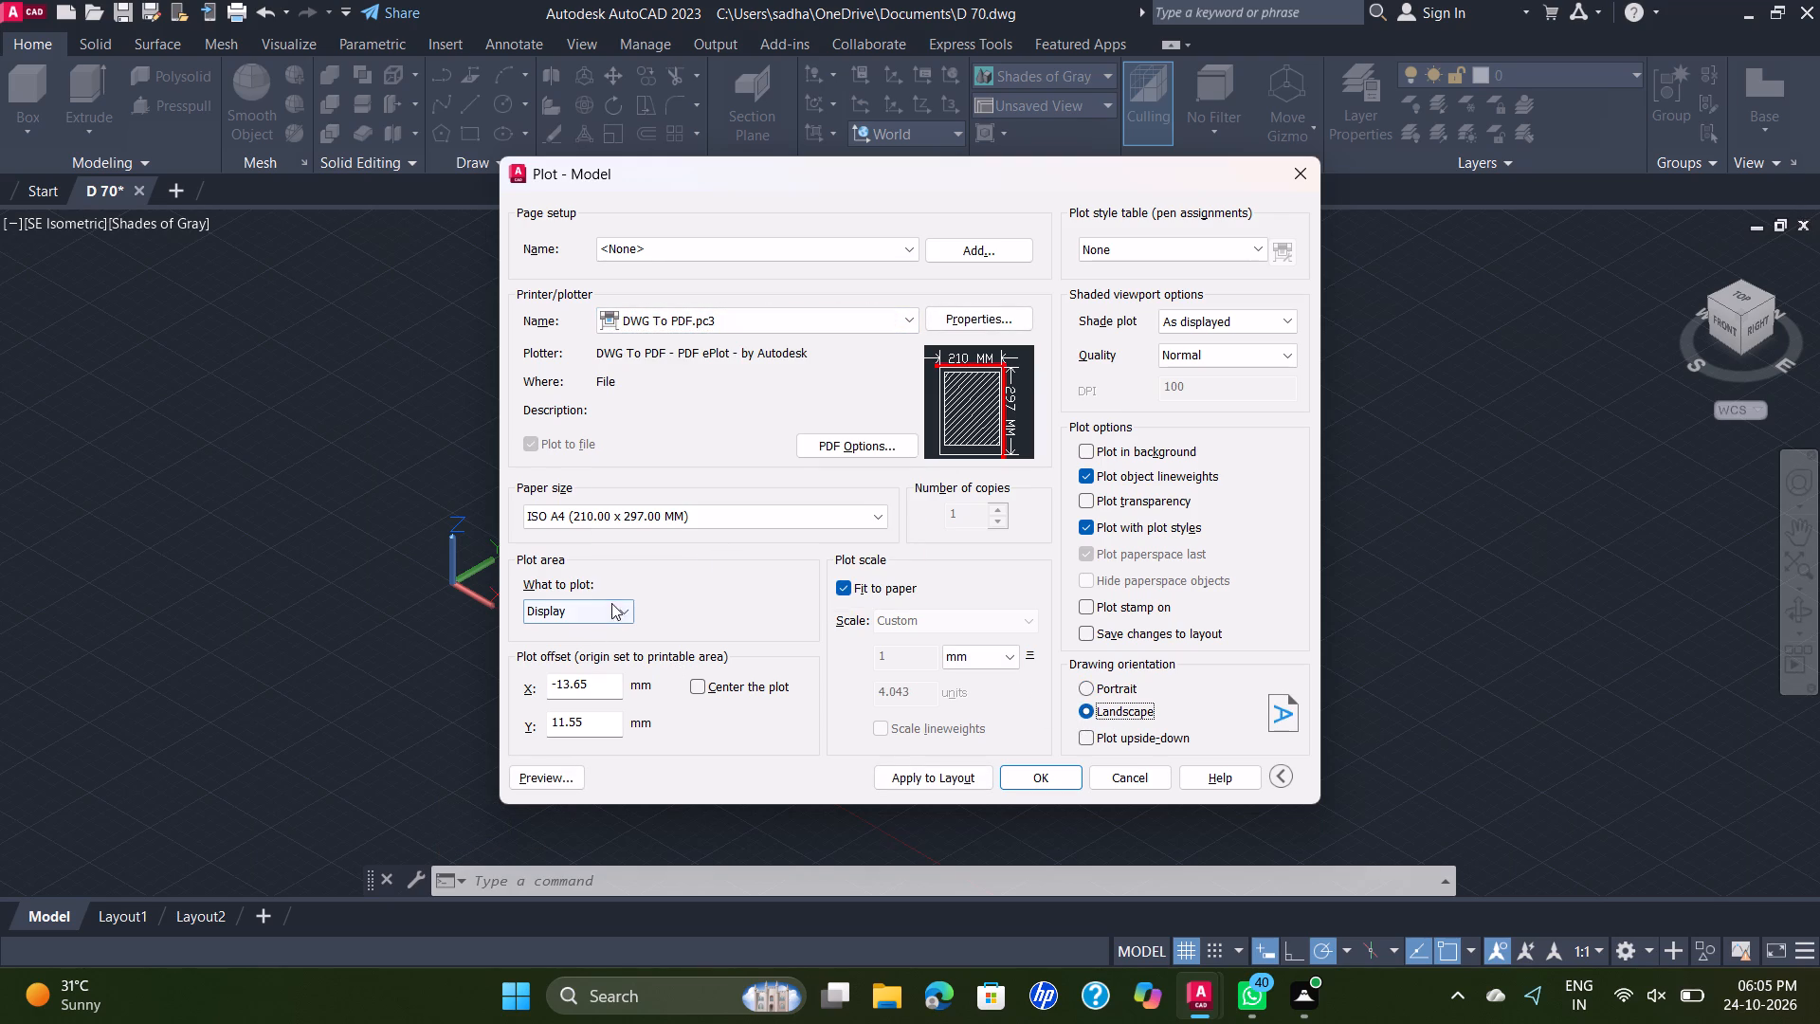
Set the plot area to a window enclosing the whole bracket.
{"action": "left_click", "coordinate": [622, 602]}
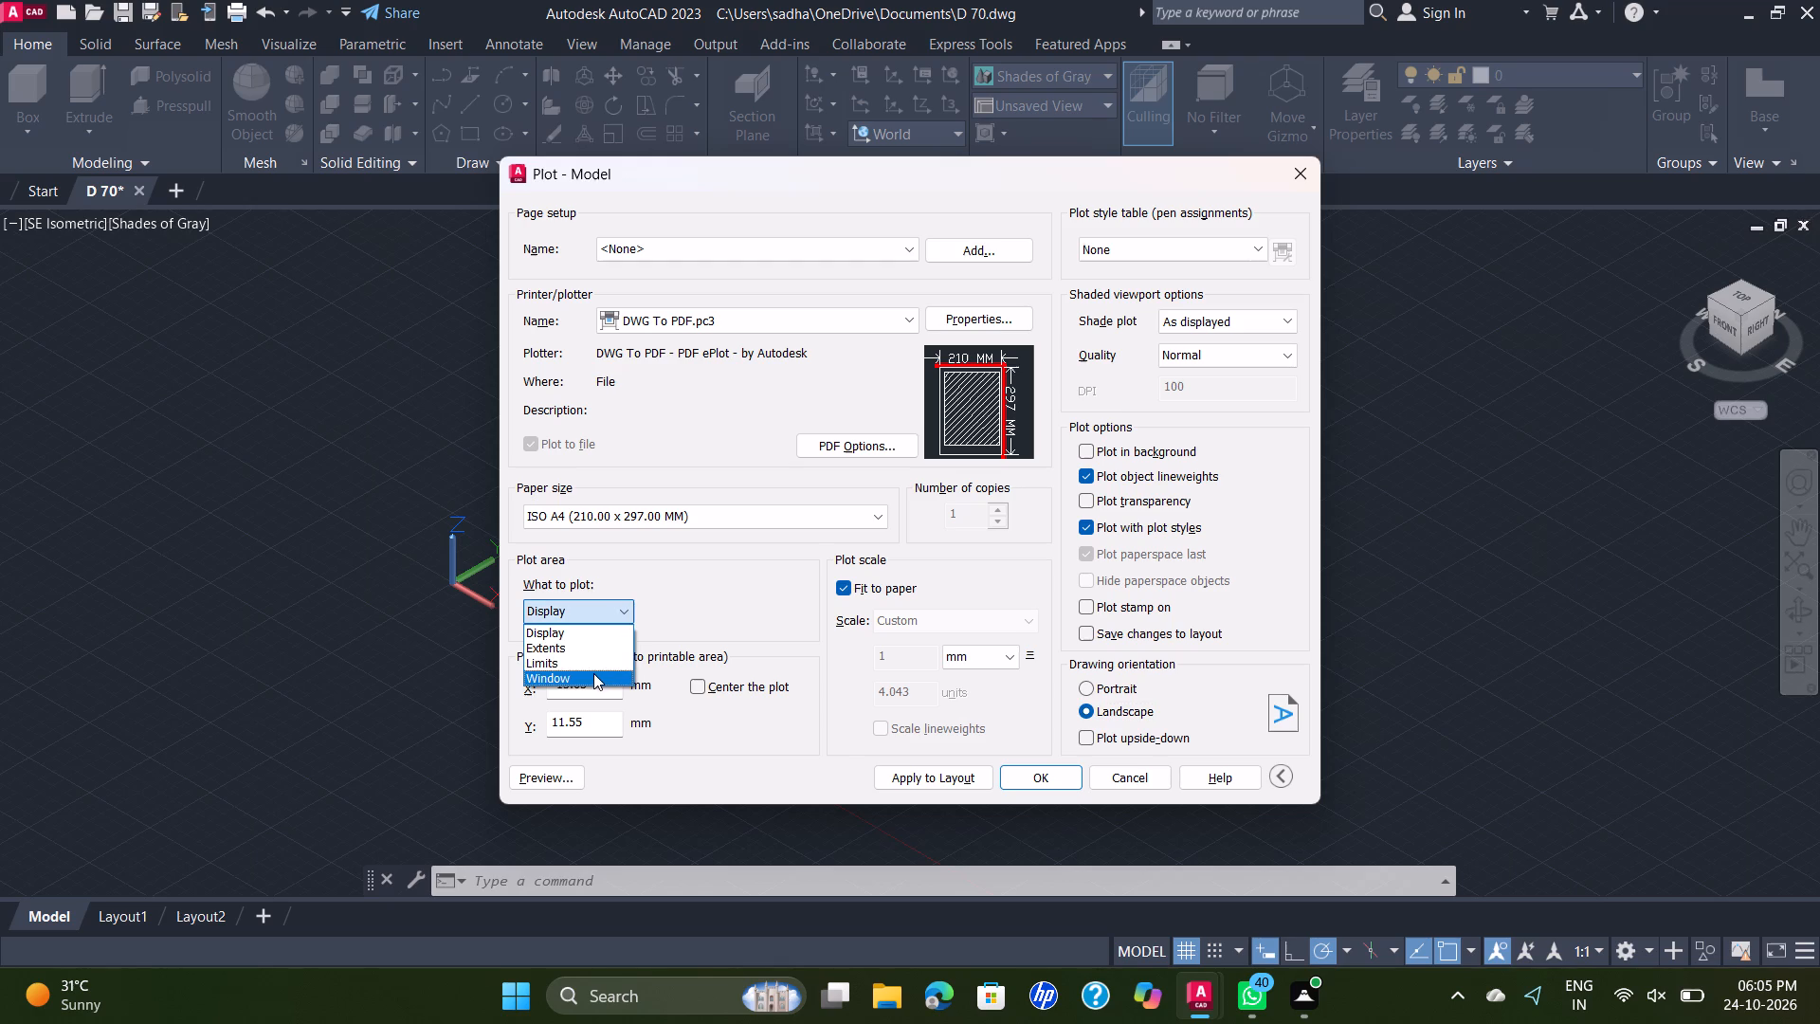
{"action": "left_click", "coordinate": [593, 673]}
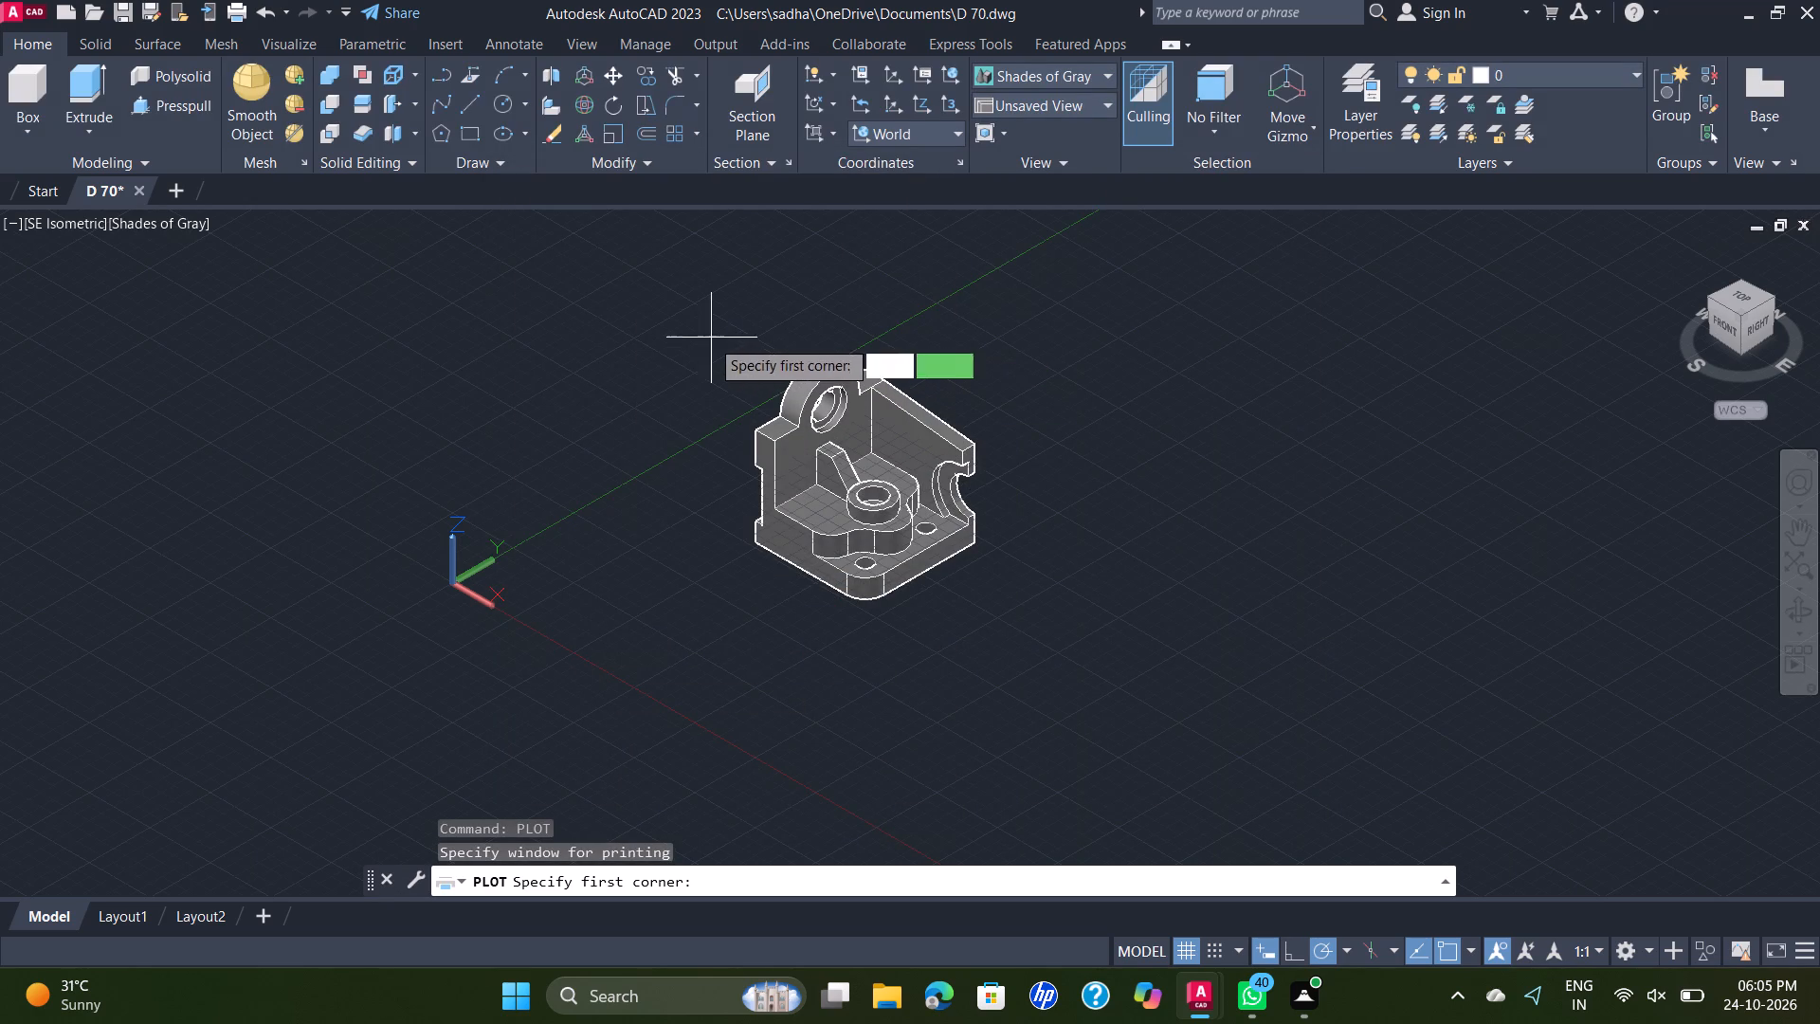
{"action": "left_click", "coordinate": [644, 322]}
{"action": "left_click", "coordinate": [1095, 665]}
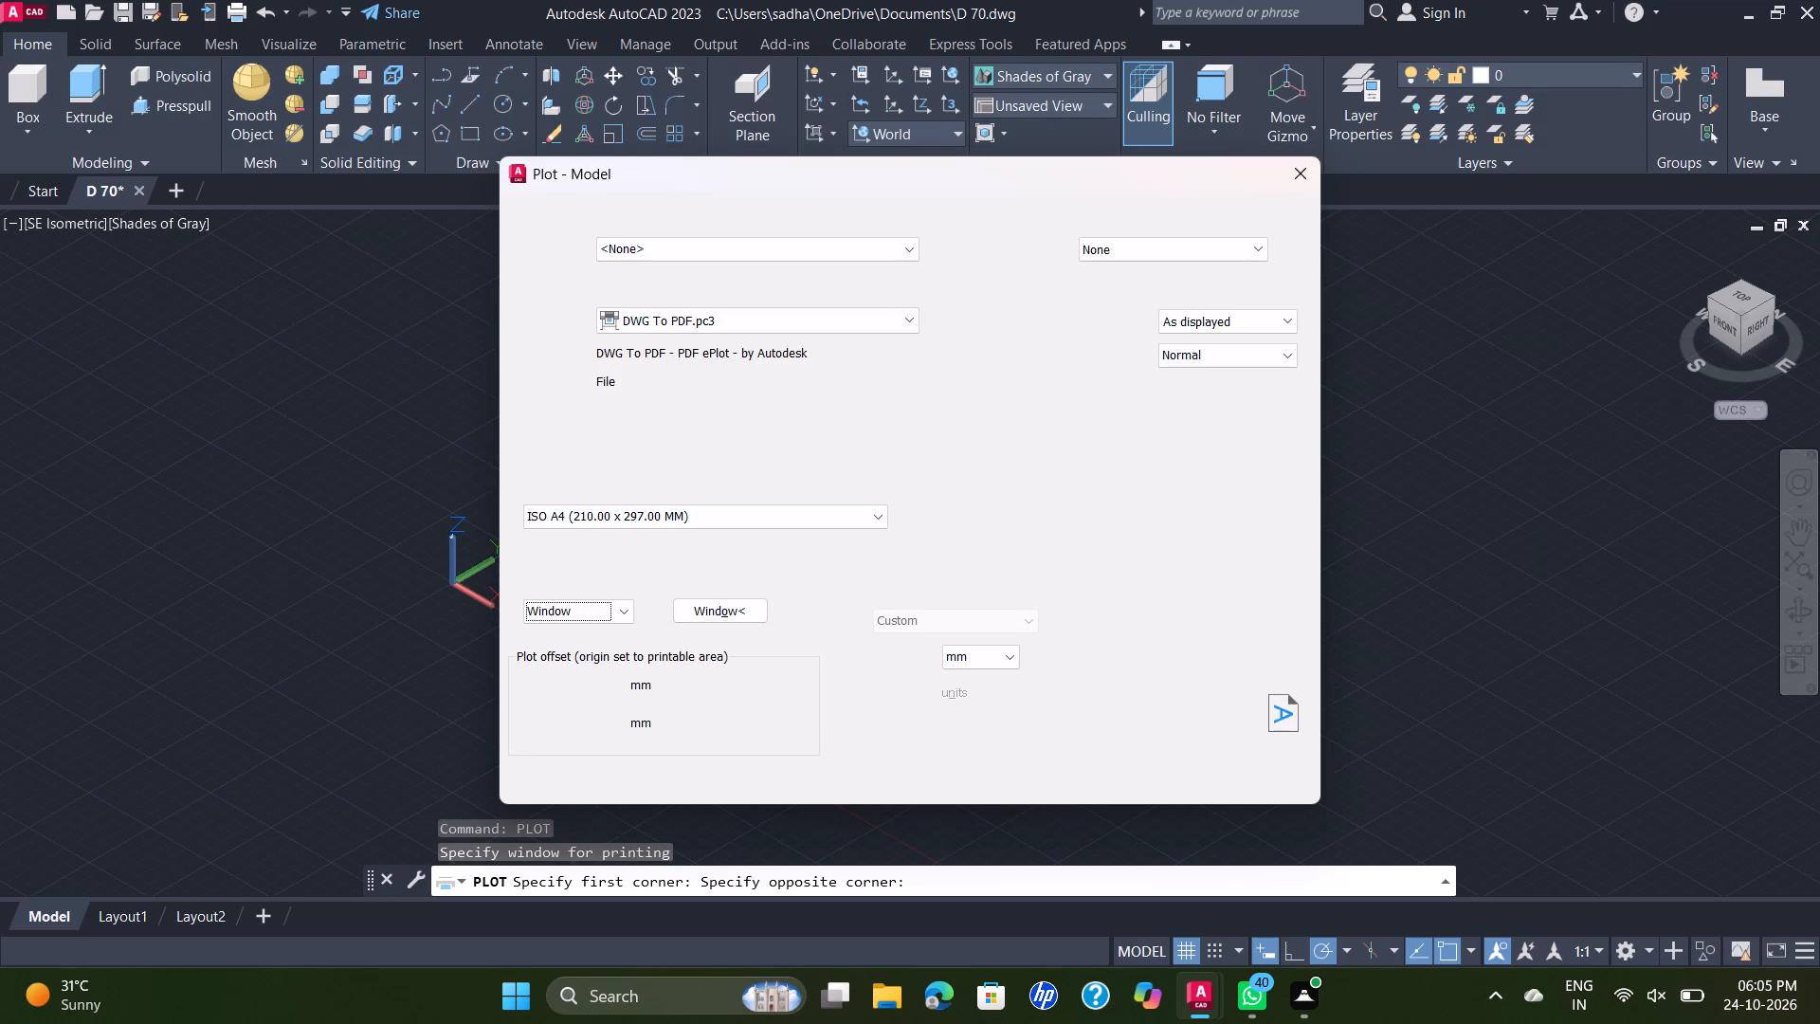
{"action": "scroll", "coordinate": [1084, 636], "scroll_direction": "down", "scroll_amount": 2}
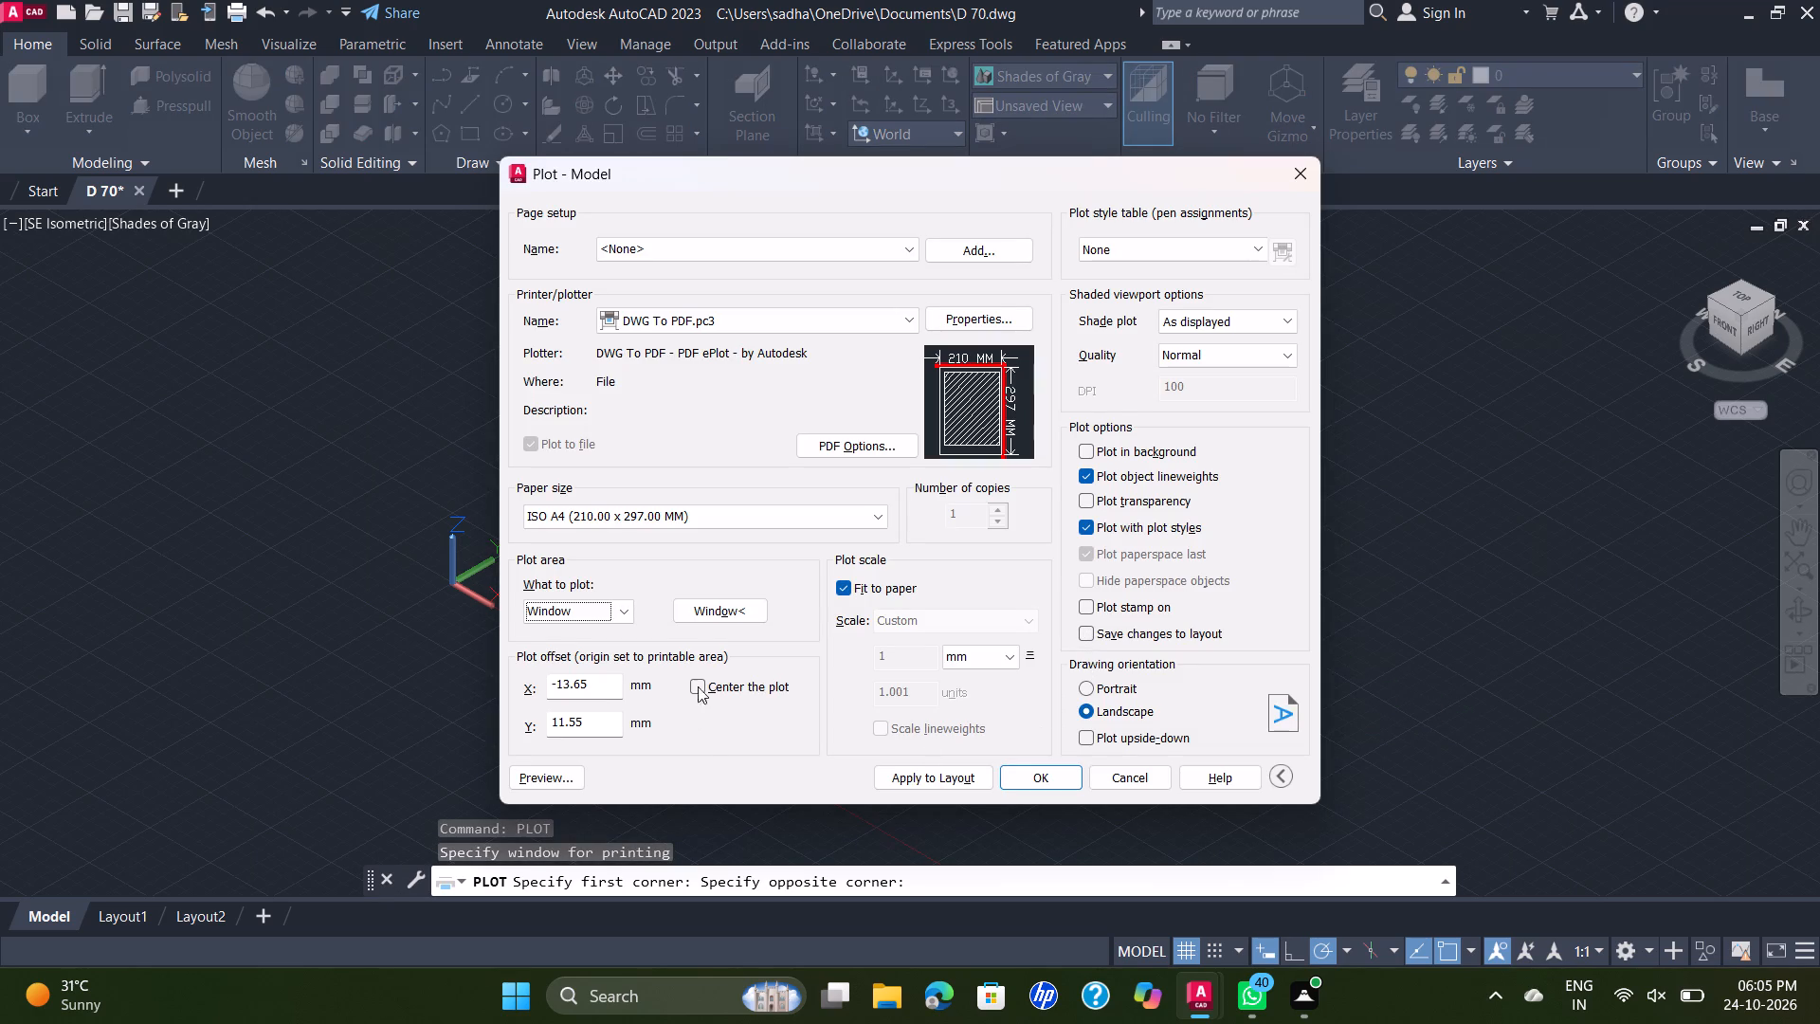
Plot the bracket to a PDF file named D 70-Model.pdf in the Documents folder.
{"action": "left_click", "coordinate": [1023, 778]}
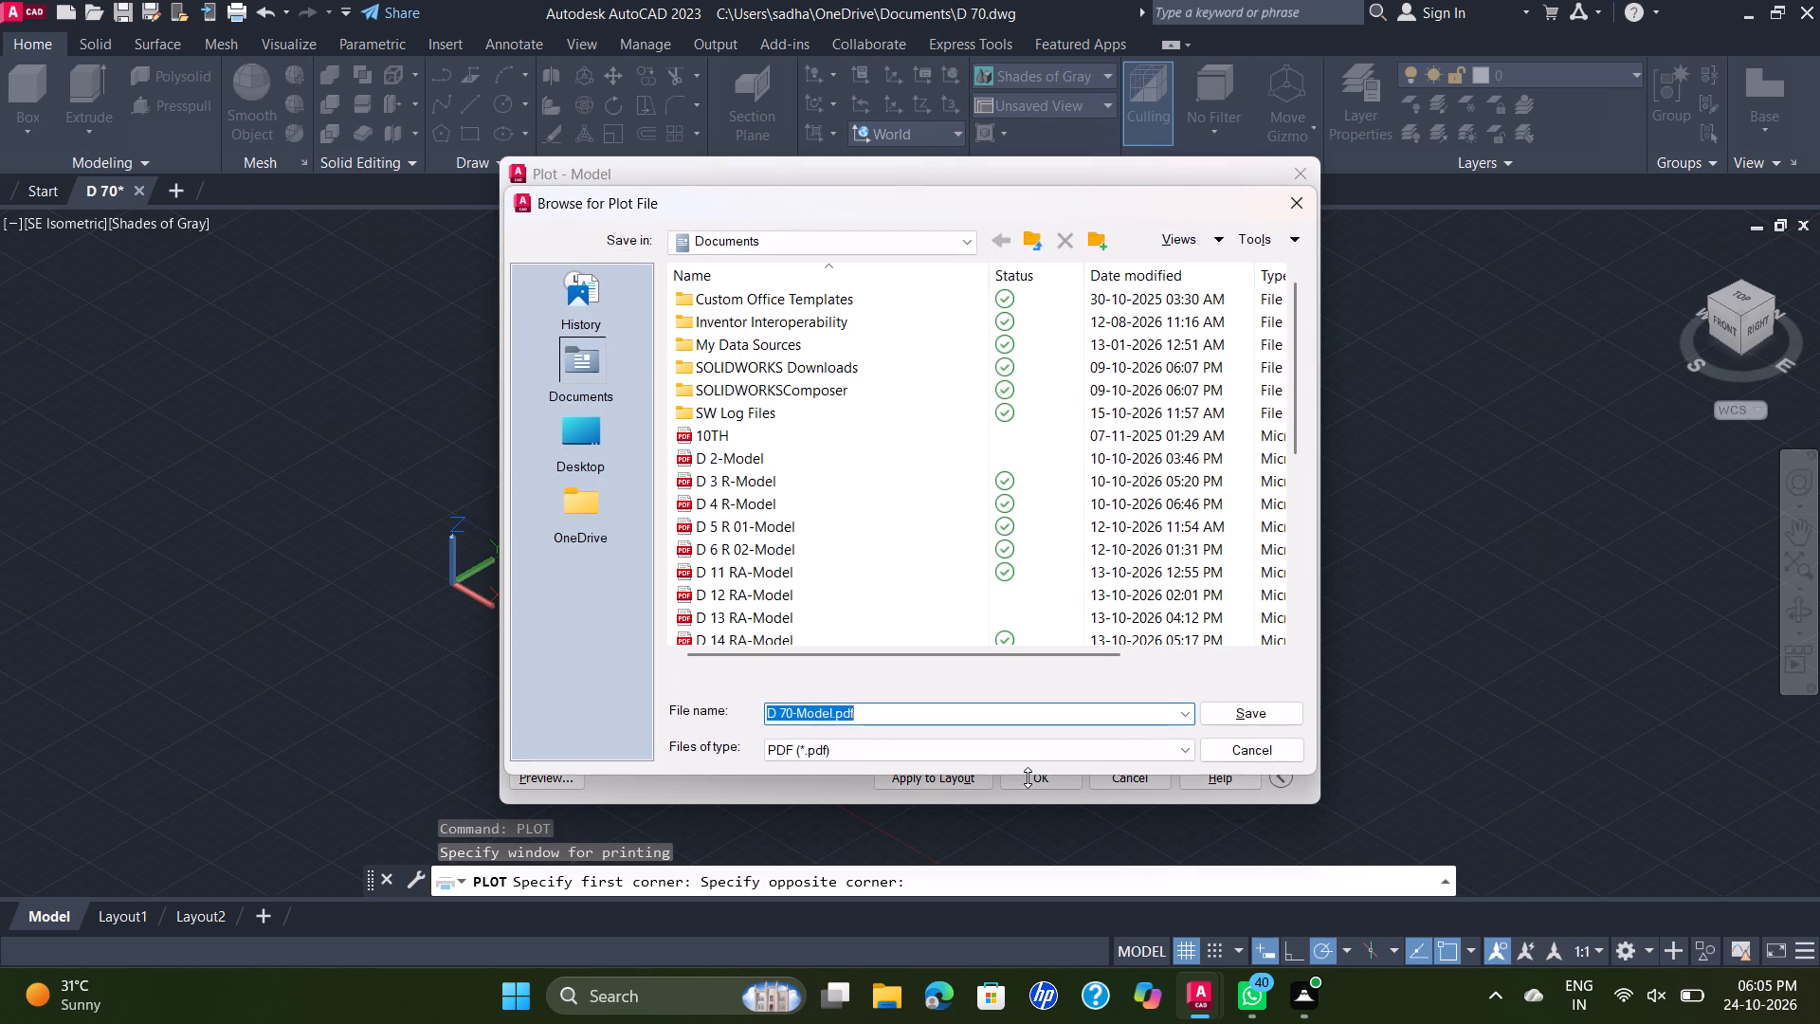
{"action": "left_click", "coordinate": [1234, 713]}
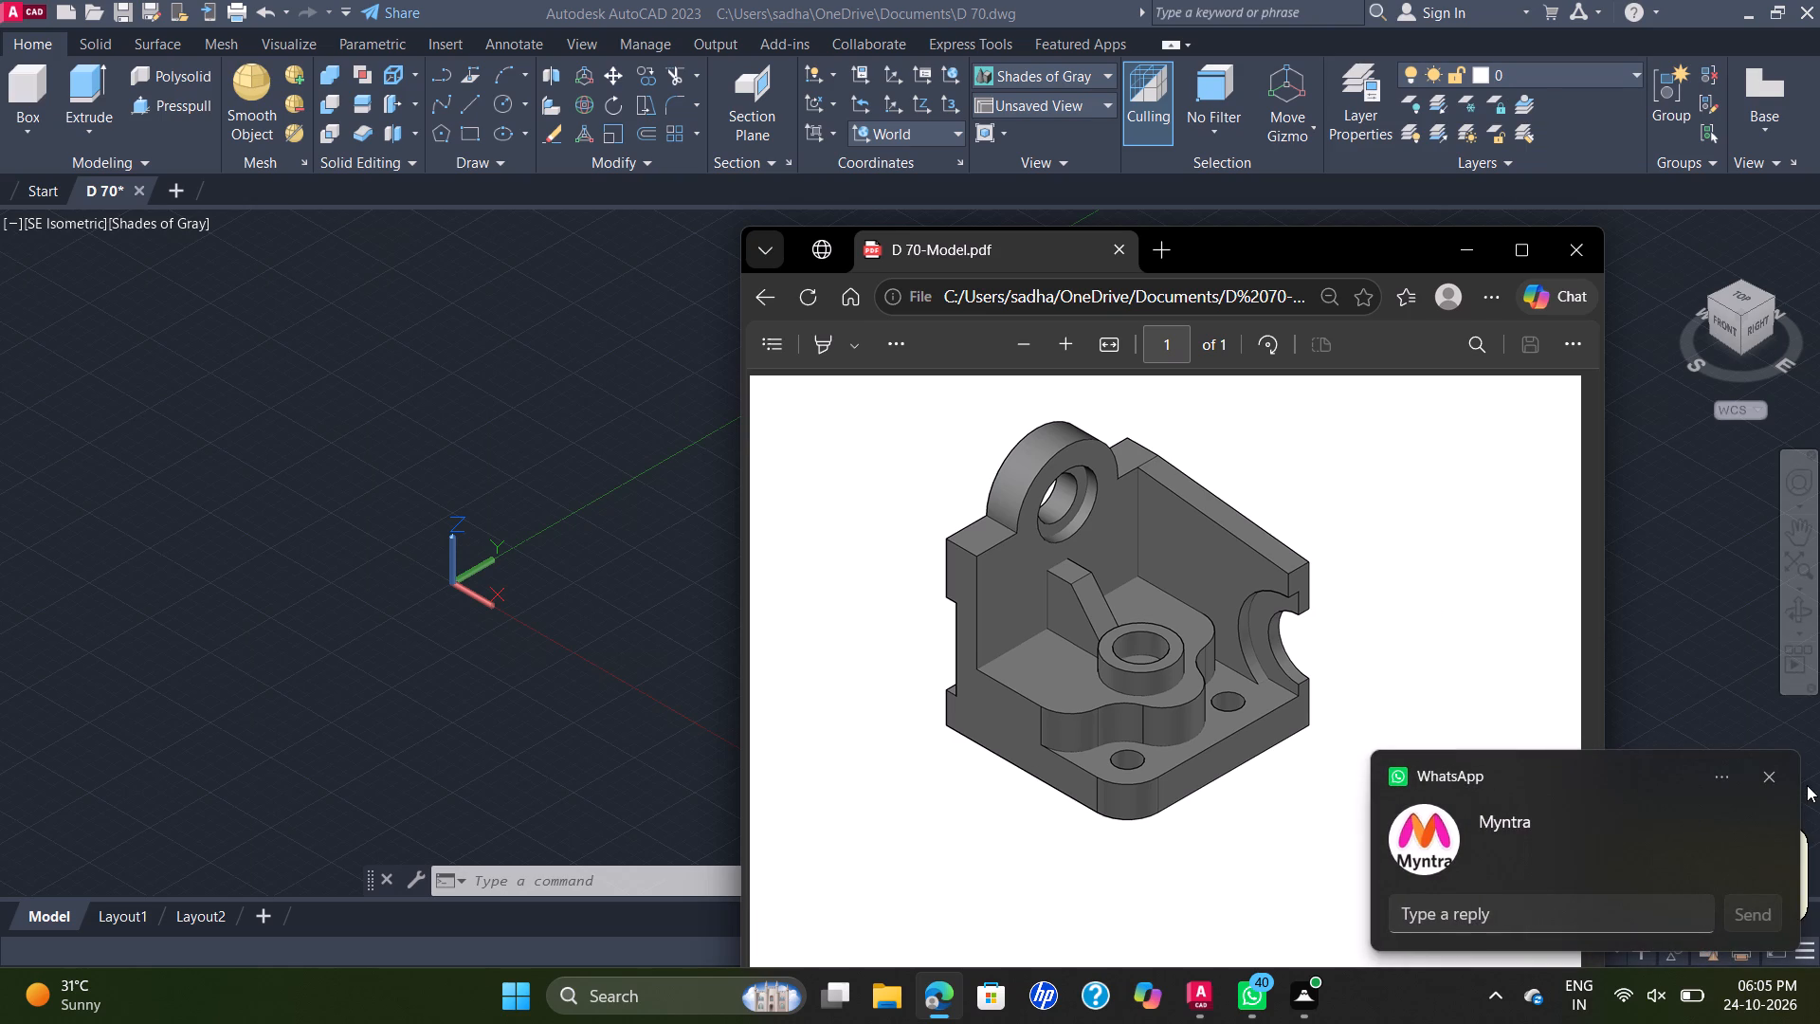
Dismiss the chat notification, check the bracket in the plotted PDF, and close the PDF viewer.
{"action": "left_click", "coordinate": [1775, 778]}
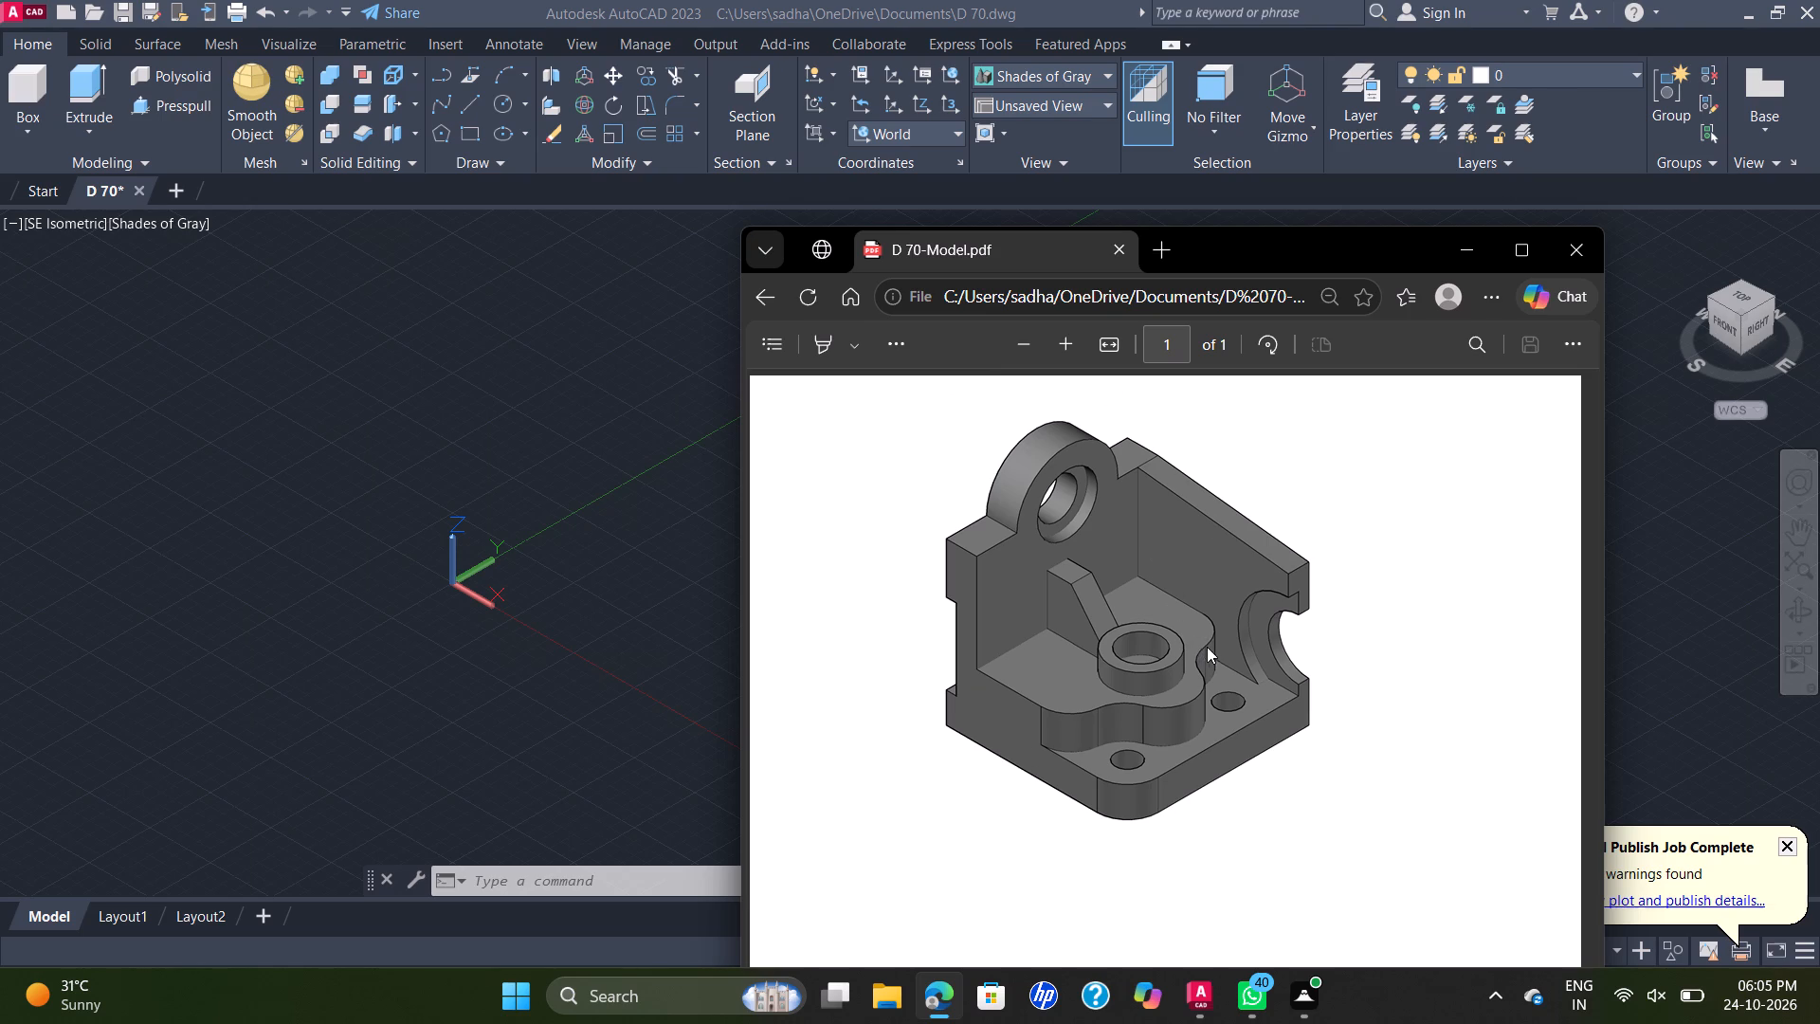
{"action": "scroll", "coordinate": [1266, 698], "scroll_direction": "up", "scroll_amount": 1}
{"action": "left_click", "coordinate": [1571, 263]}
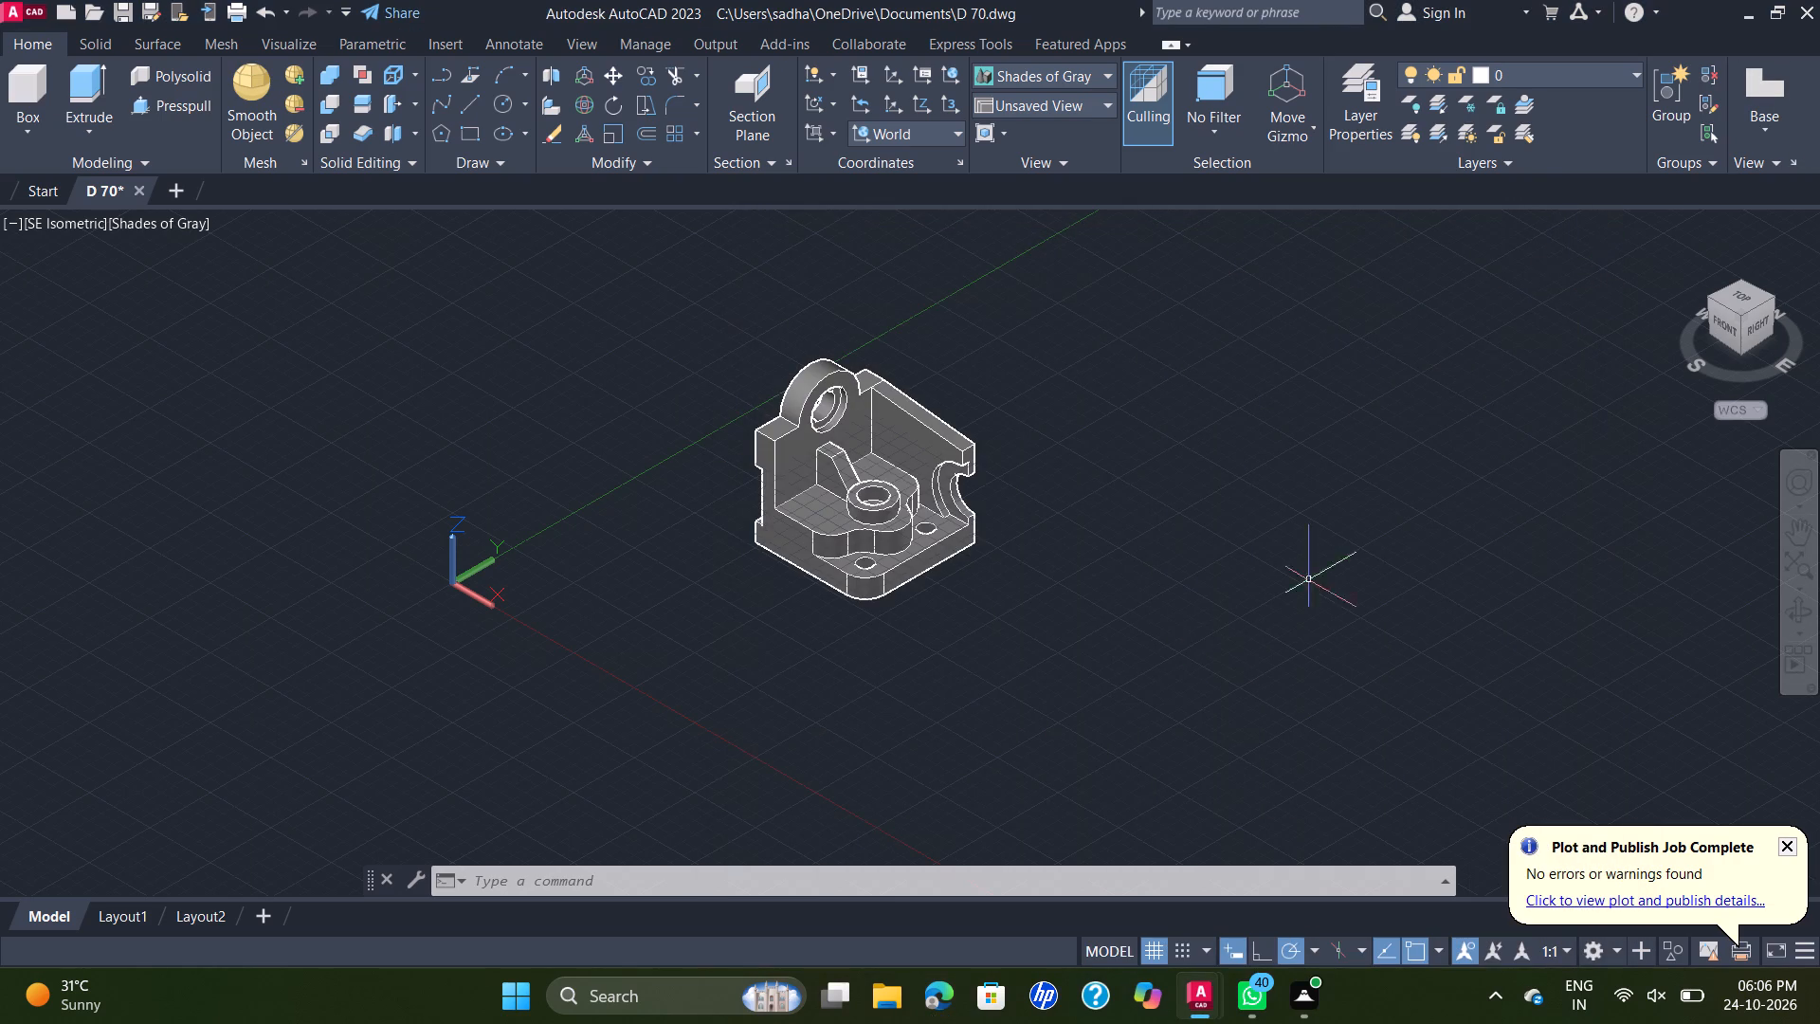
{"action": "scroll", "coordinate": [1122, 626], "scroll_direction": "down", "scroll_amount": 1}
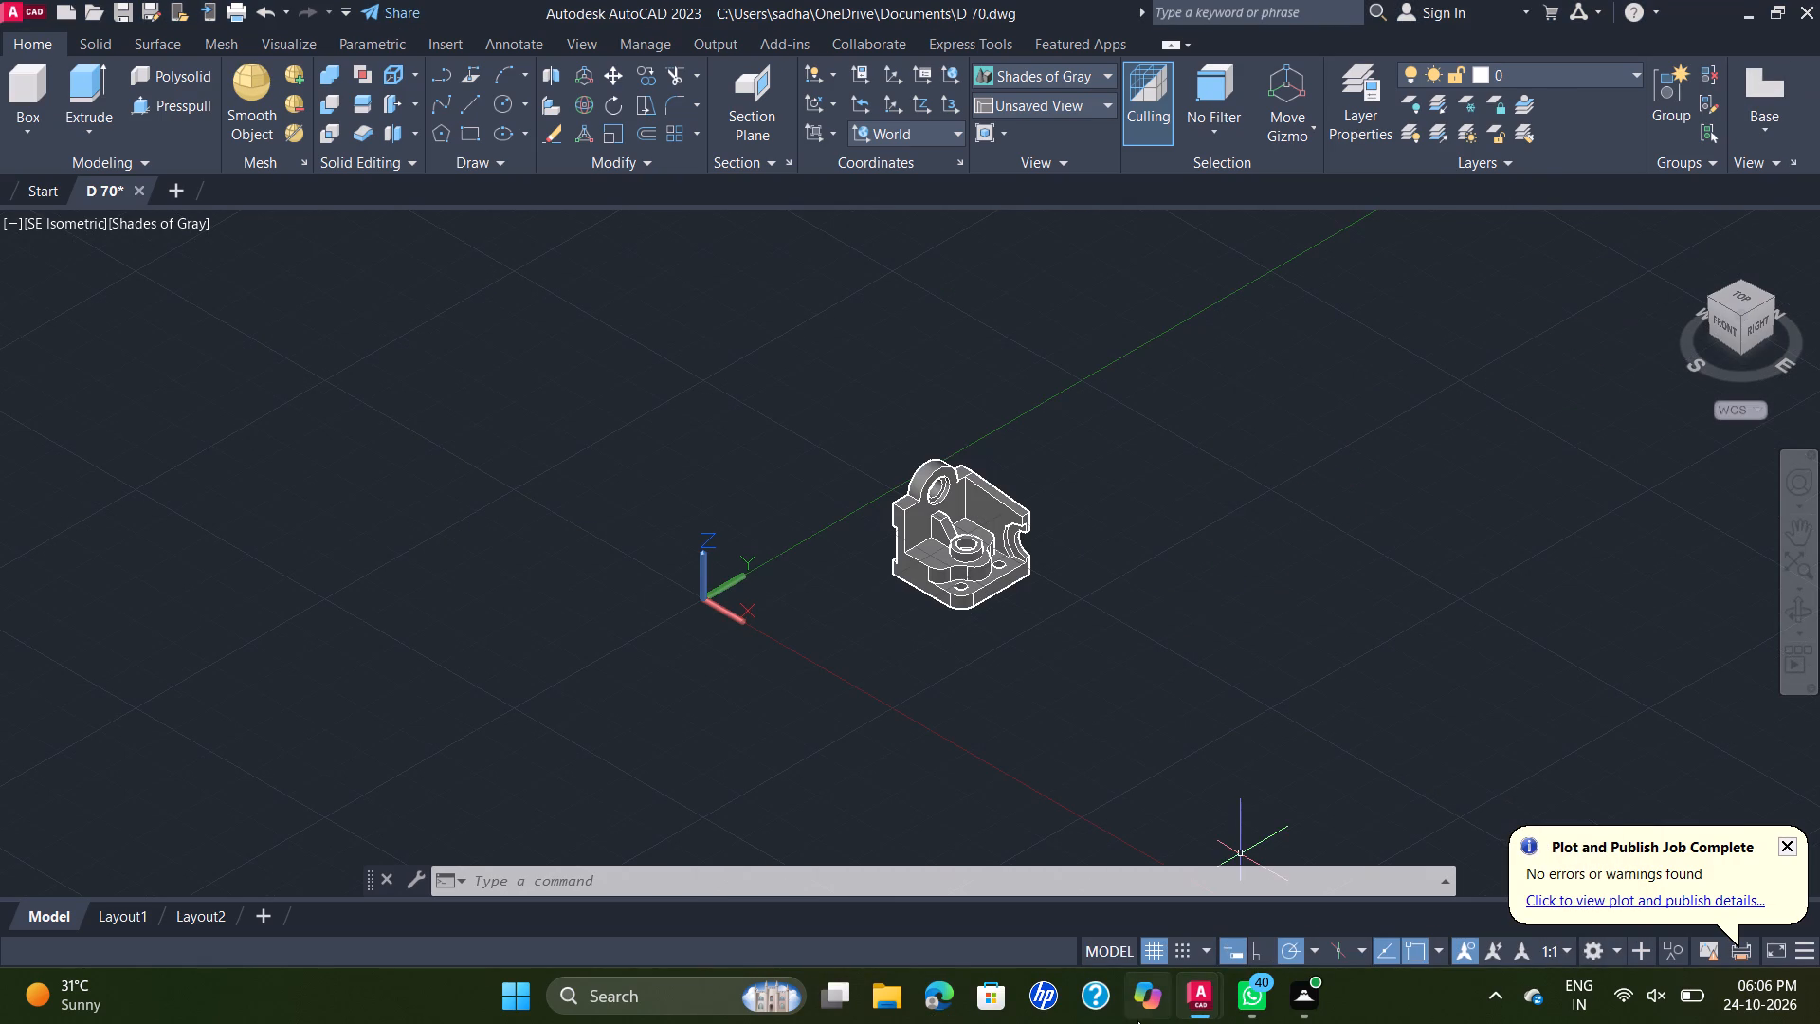